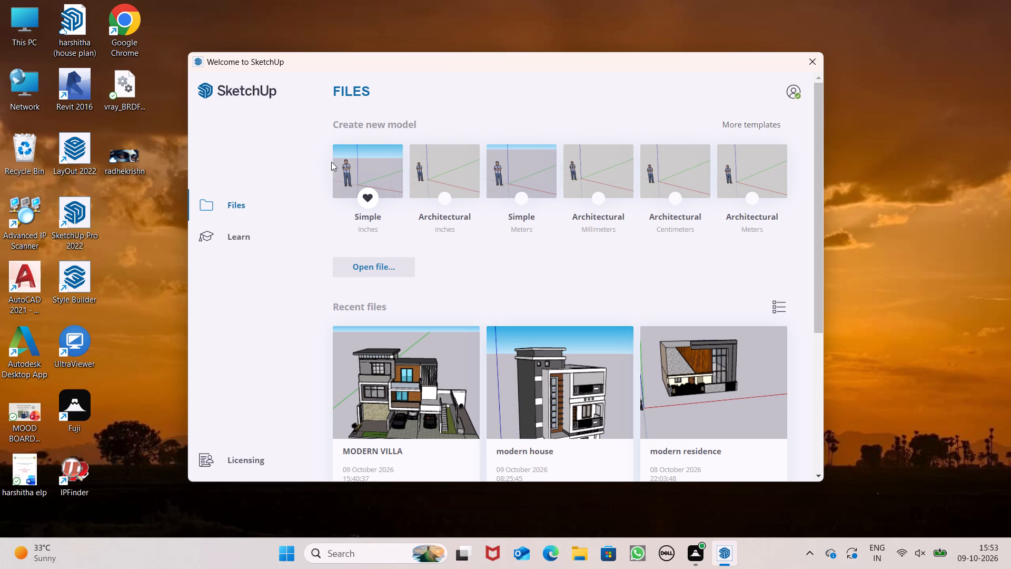
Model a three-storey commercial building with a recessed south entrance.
Create a new model from the Simple template in inches.
click(358, 166)
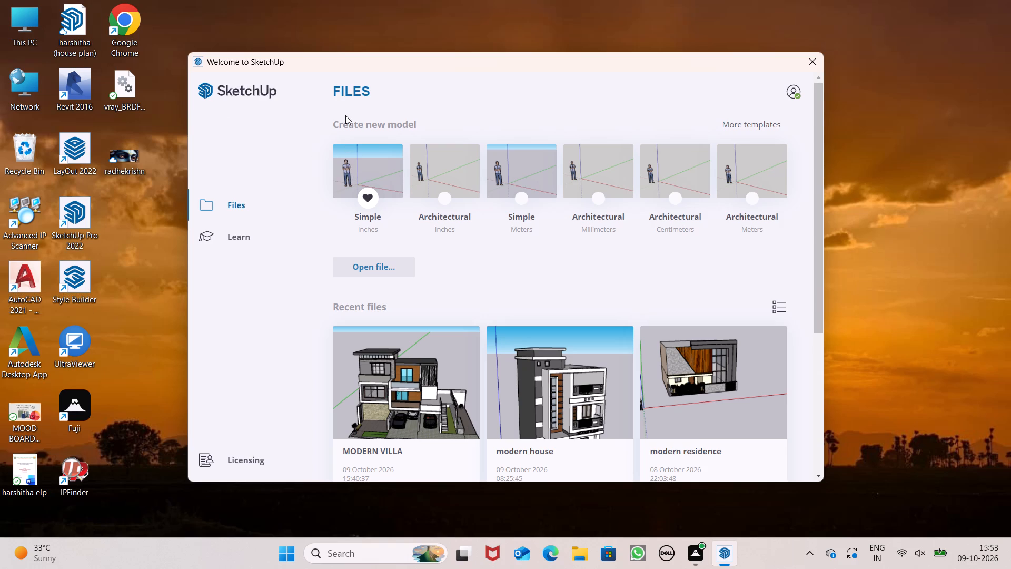
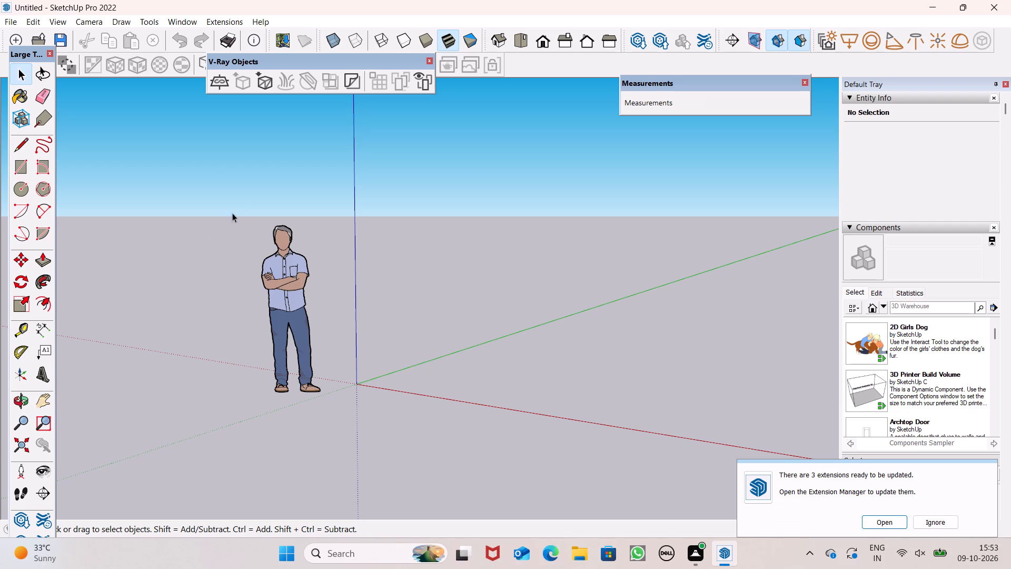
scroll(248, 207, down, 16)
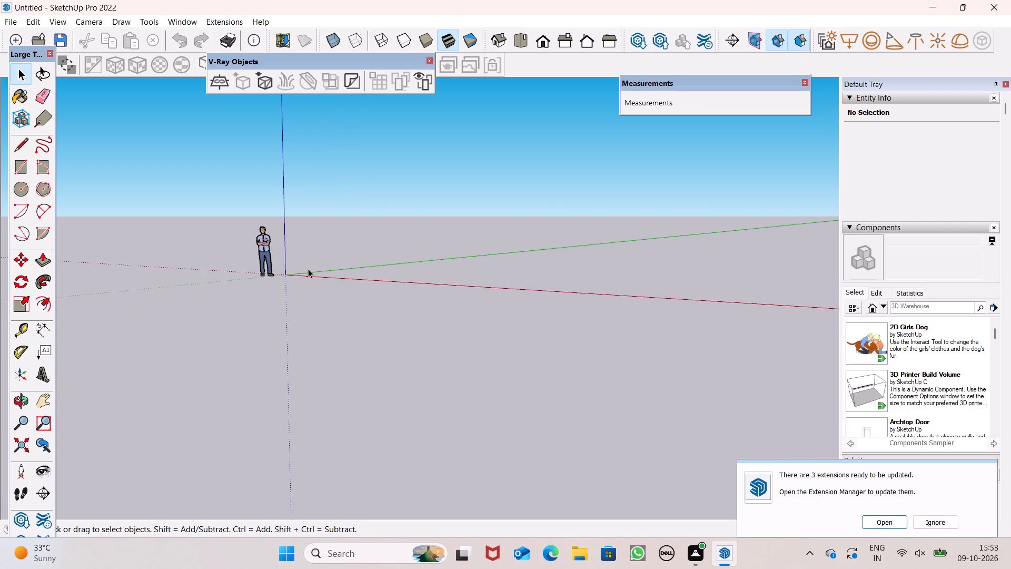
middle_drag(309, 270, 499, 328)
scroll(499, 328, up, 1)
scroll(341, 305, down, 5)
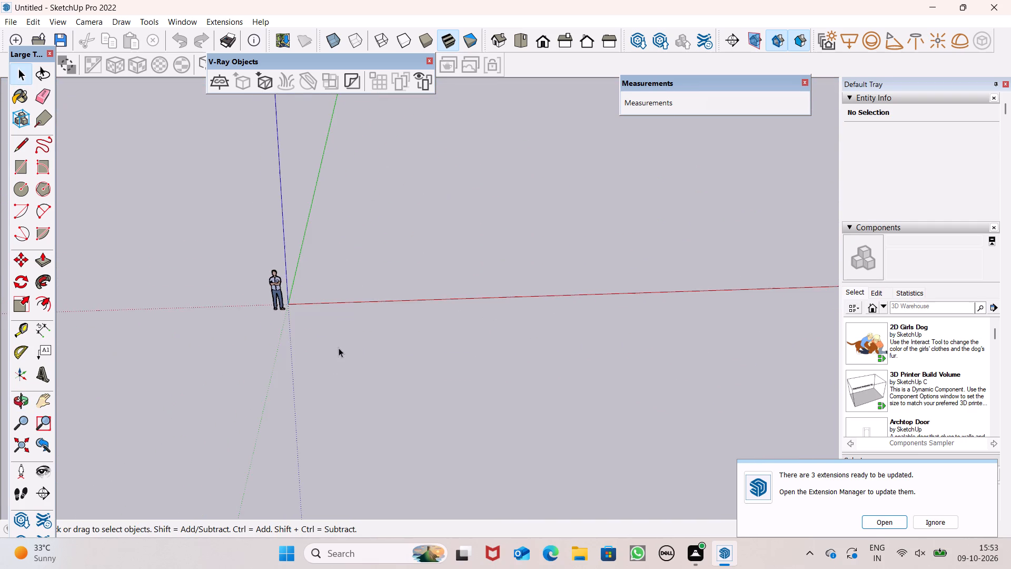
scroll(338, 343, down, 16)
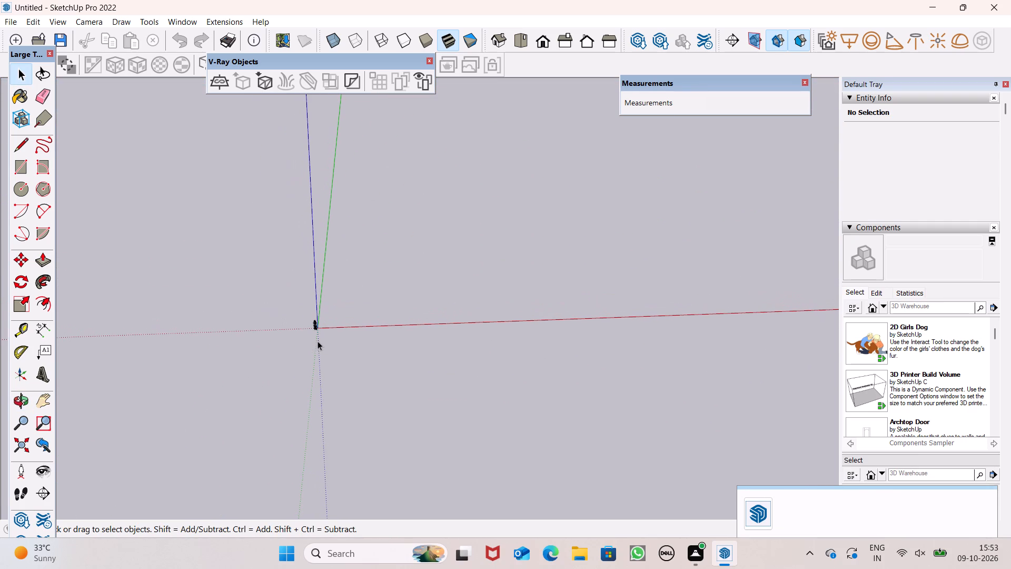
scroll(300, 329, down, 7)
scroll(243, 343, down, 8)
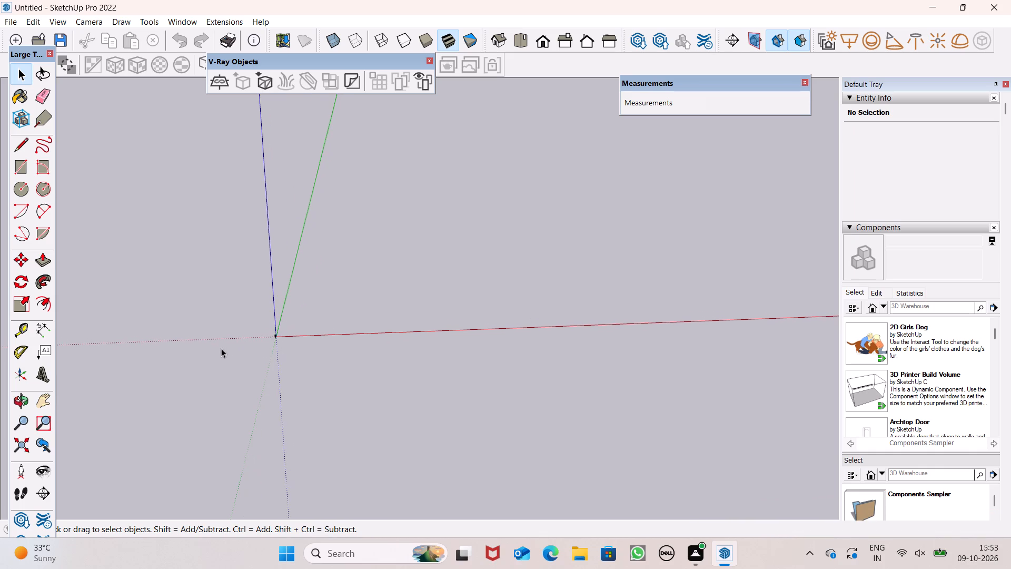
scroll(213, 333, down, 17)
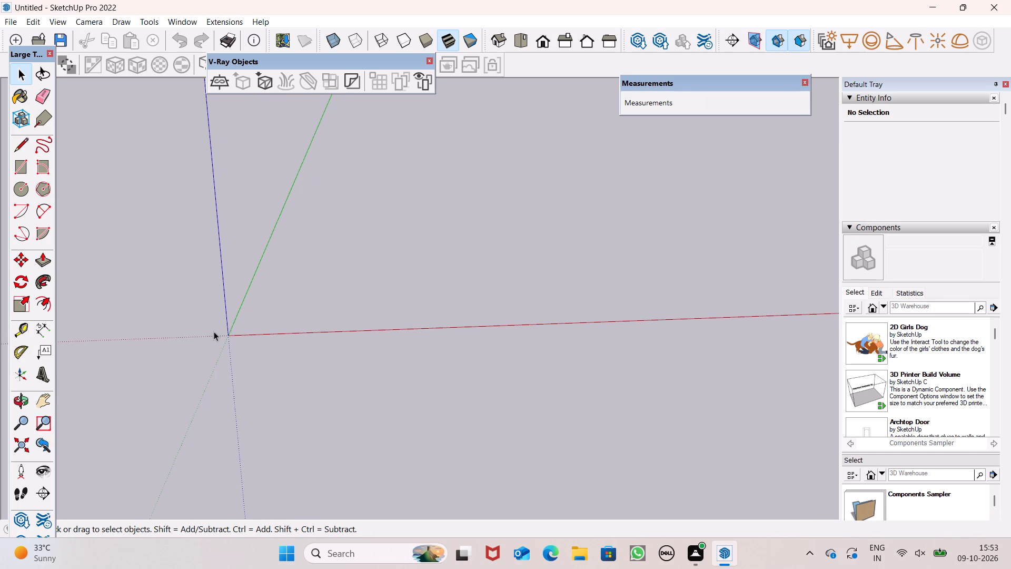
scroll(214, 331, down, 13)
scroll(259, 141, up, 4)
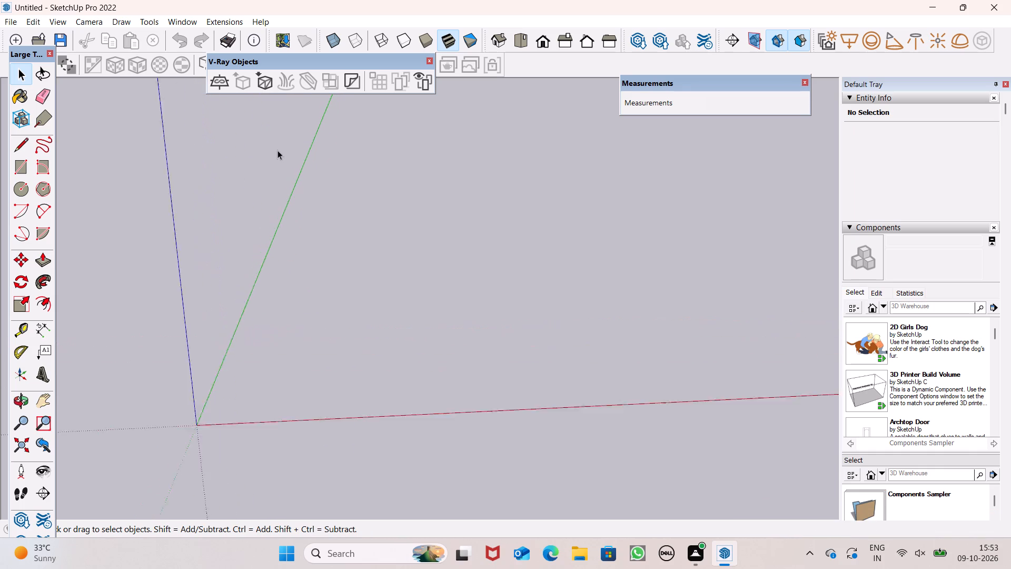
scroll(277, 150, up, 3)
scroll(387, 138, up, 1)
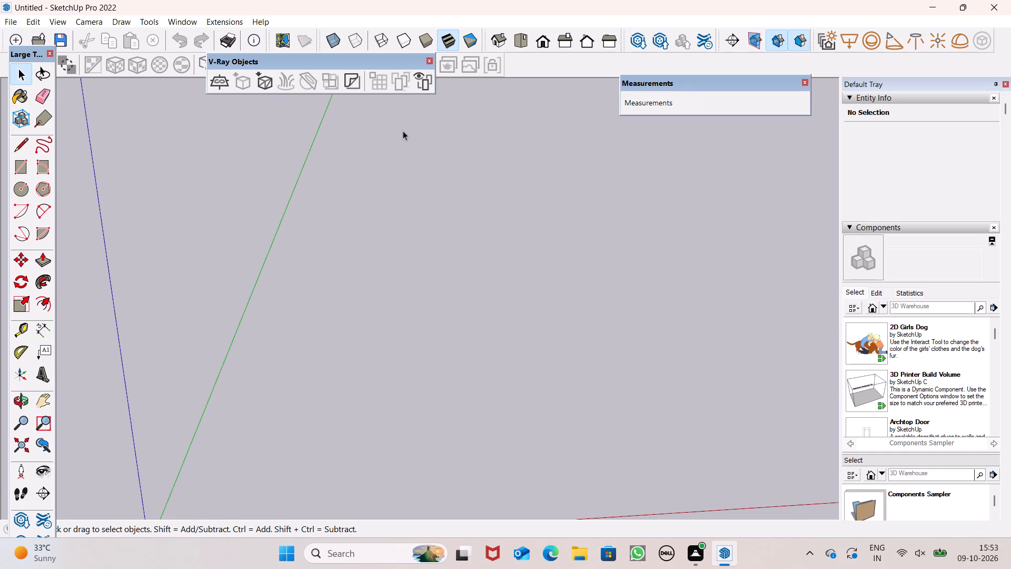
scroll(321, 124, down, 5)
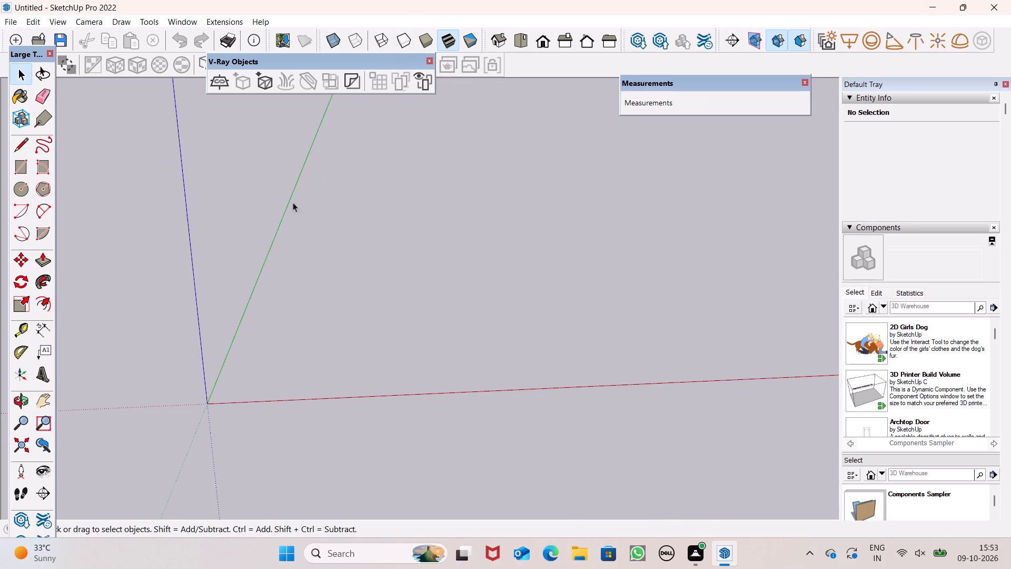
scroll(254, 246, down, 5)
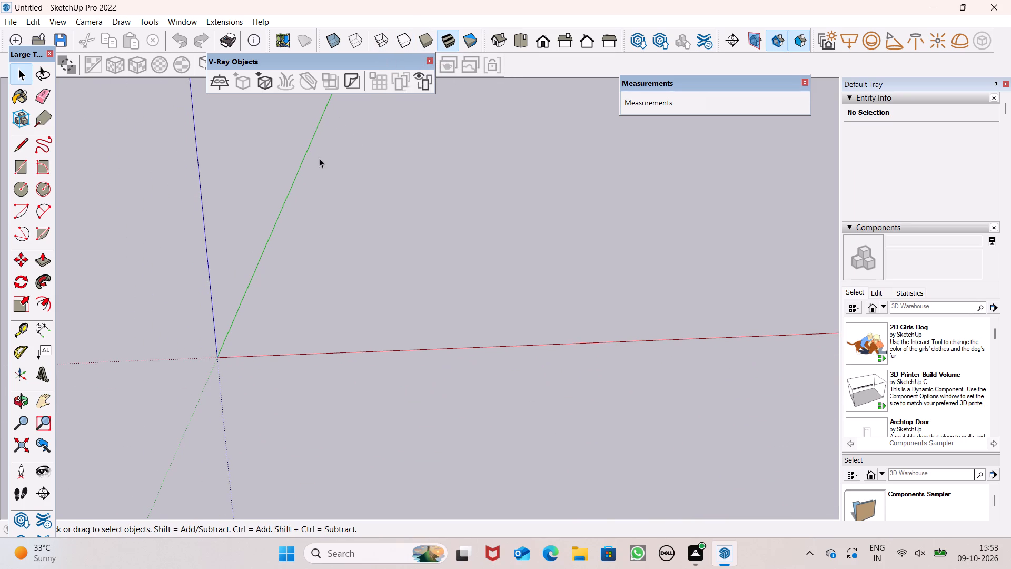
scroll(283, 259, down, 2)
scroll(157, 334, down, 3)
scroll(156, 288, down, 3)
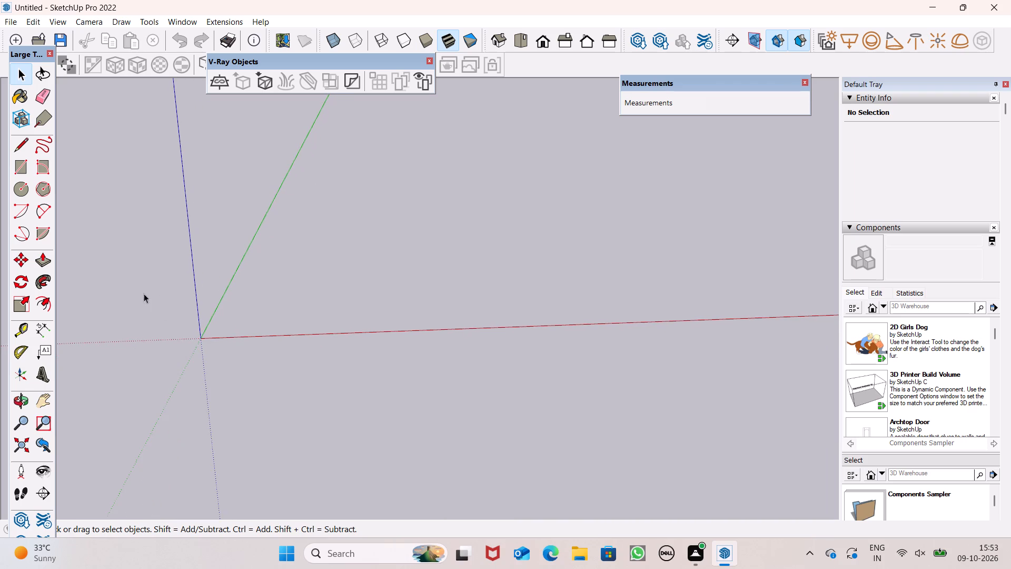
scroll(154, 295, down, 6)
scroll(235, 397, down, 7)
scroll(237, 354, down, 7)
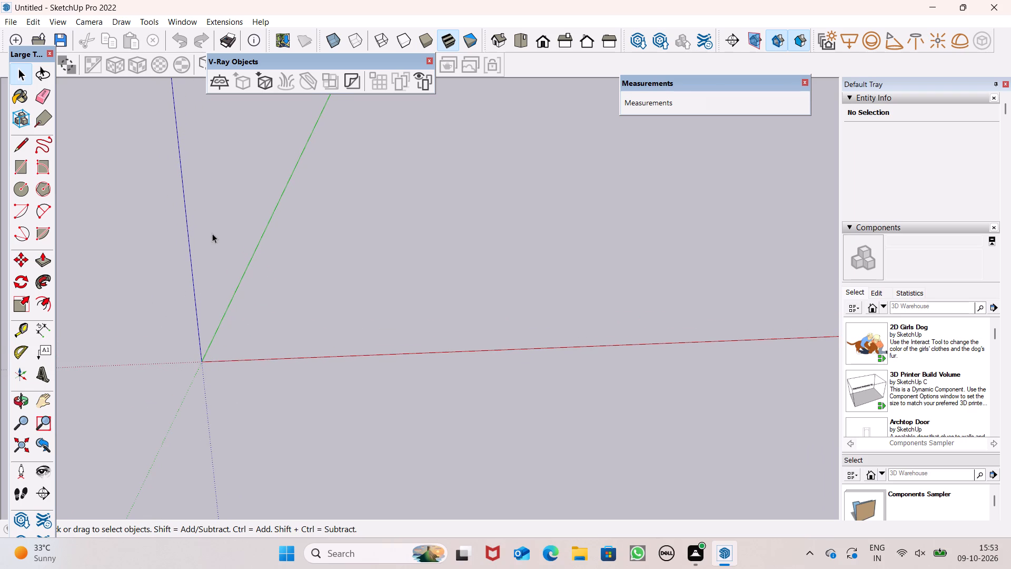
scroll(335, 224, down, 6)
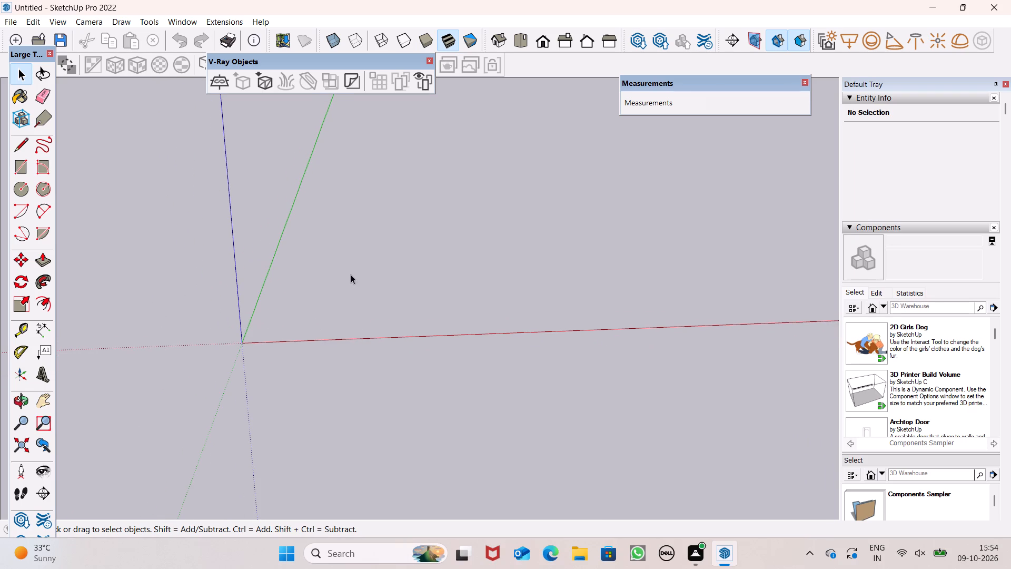
Set the camera to the standard top view of the model.
click(516, 43)
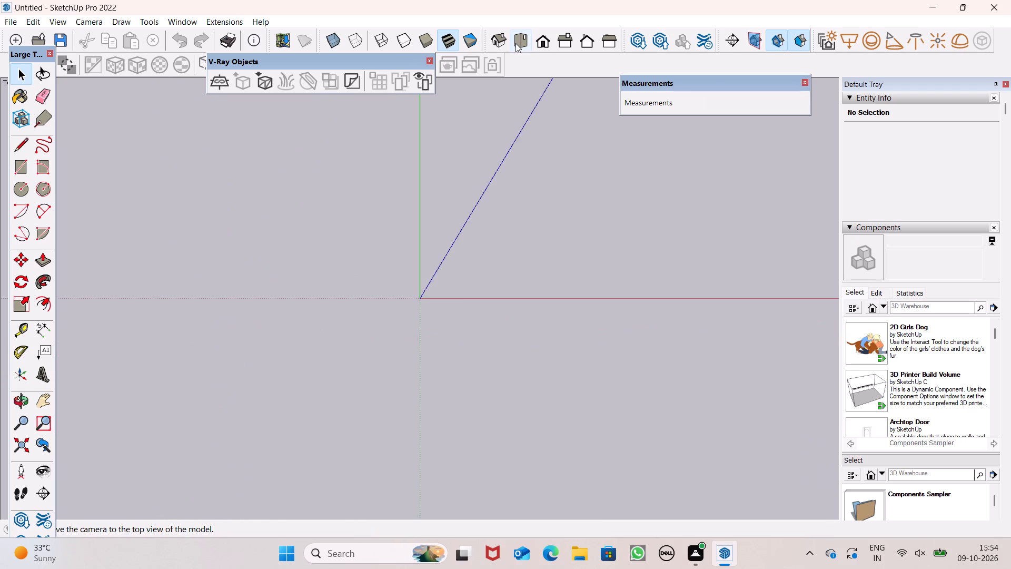
scroll(462, 197, down, 7)
scroll(378, 295, down, 5)
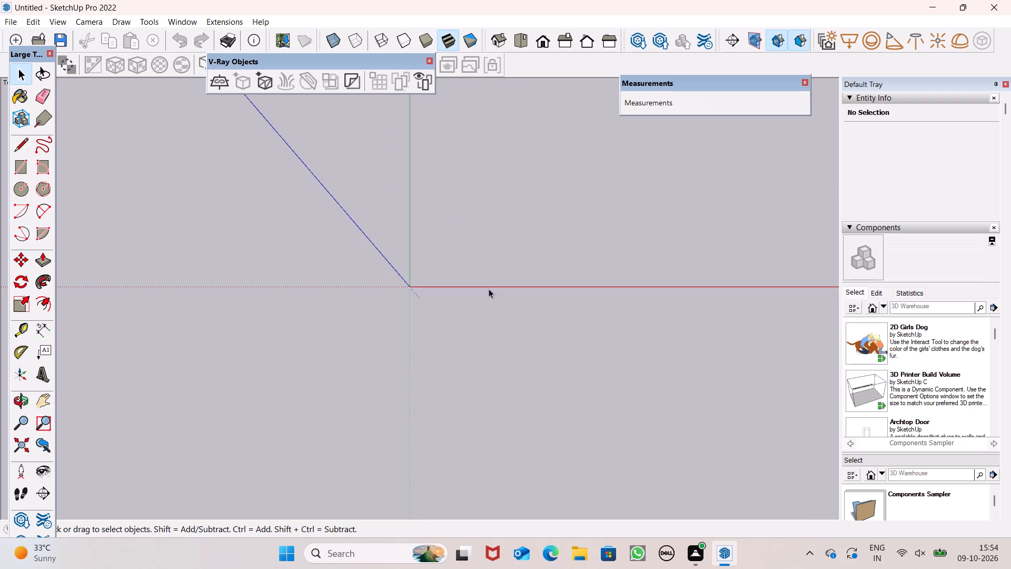
scroll(456, 361, down, 9)
scroll(511, 348, up, 5)
scroll(580, 367, up, 8)
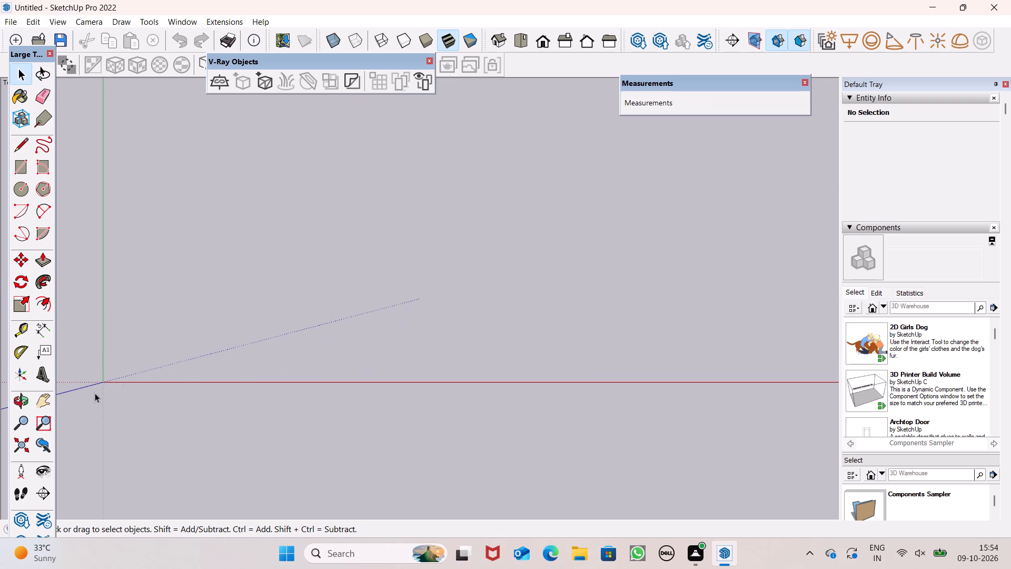
scroll(83, 397, up, 5)
scroll(118, 376, down, 1)
scroll(118, 376, up, 11)
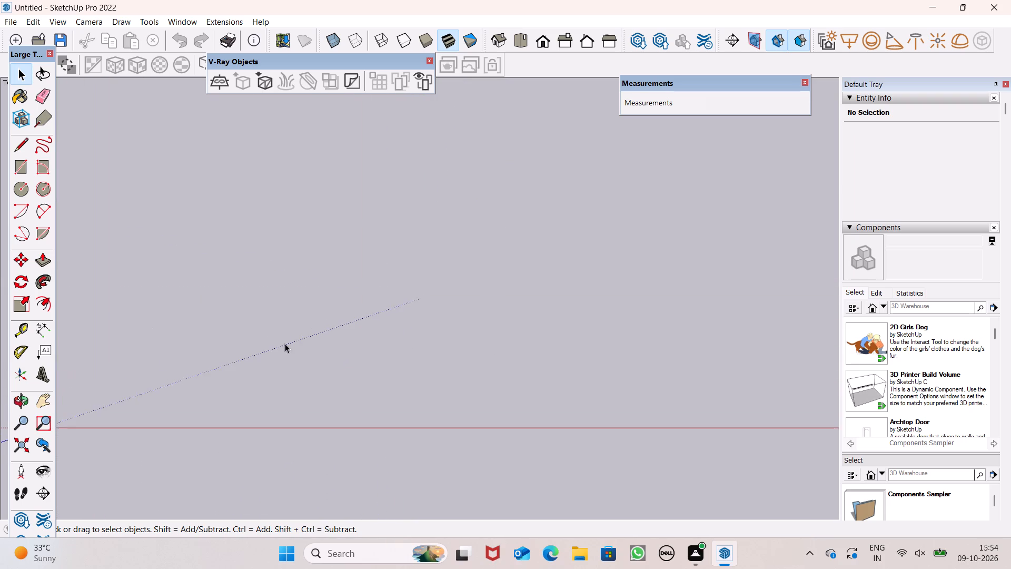
scroll(297, 350, down, 5)
scroll(86, 431, up, 7)
scroll(133, 433, down, 1)
scroll(157, 419, up, 9)
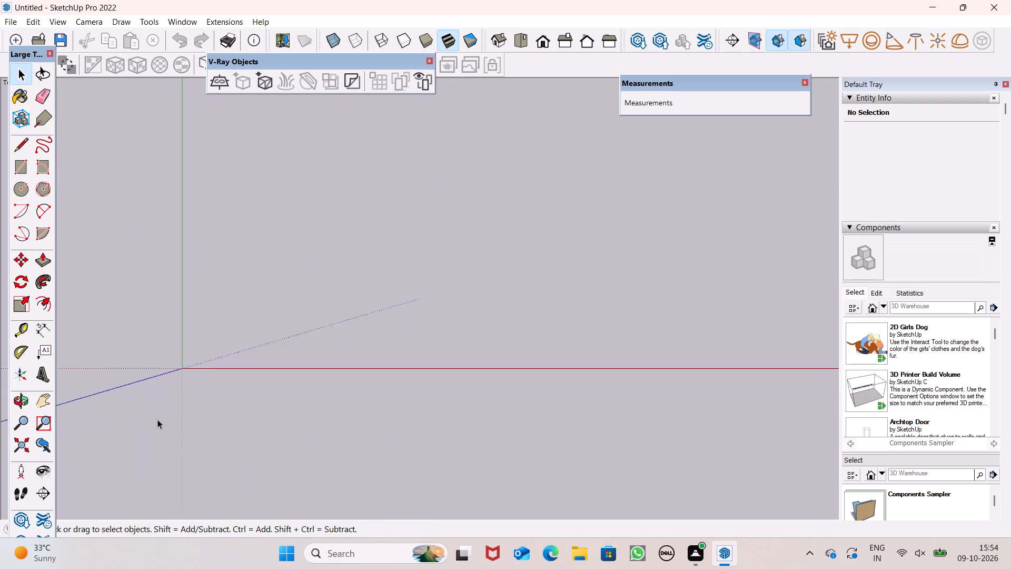
scroll(157, 419, up, 8)
scroll(242, 391, up, 13)
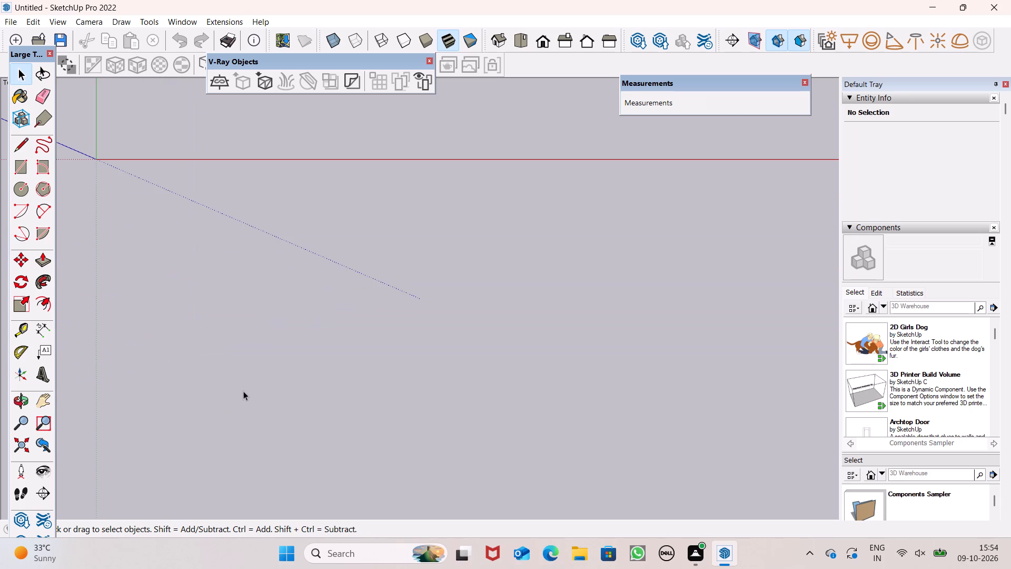
scroll(80, 159, up, 6)
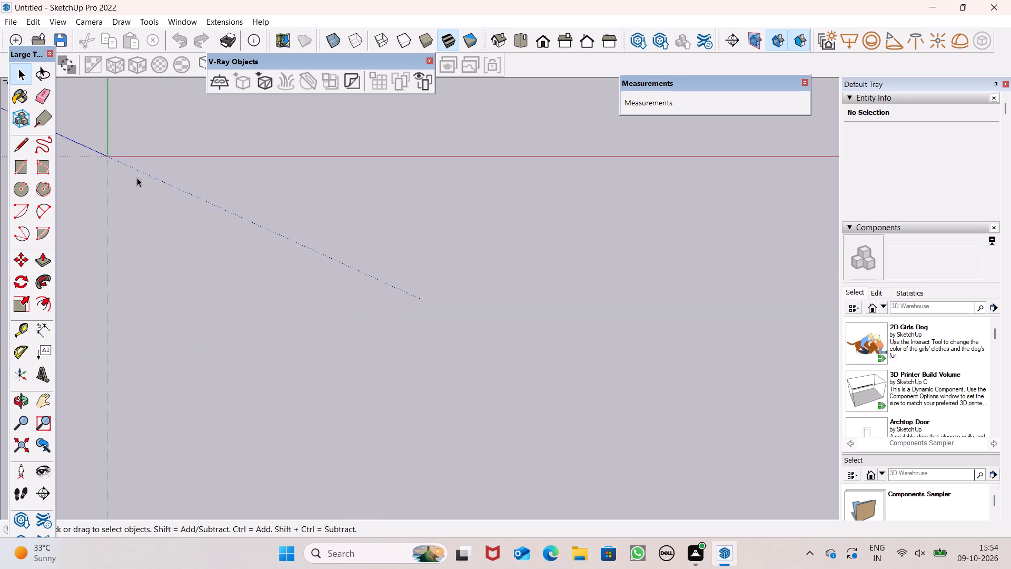
scroll(137, 178, up, 9)
scroll(145, 240, down, 6)
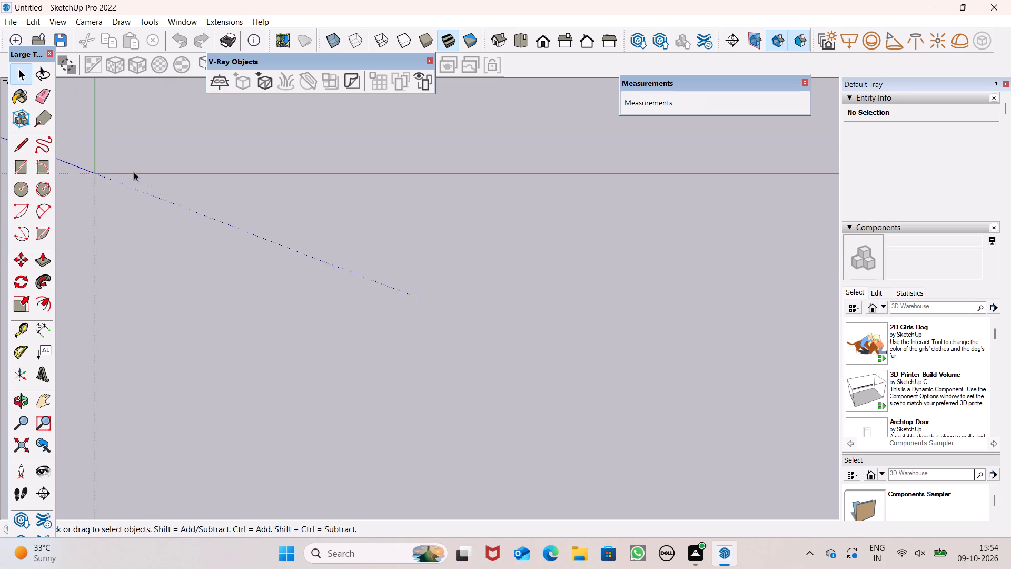
scroll(104, 165, up, 13)
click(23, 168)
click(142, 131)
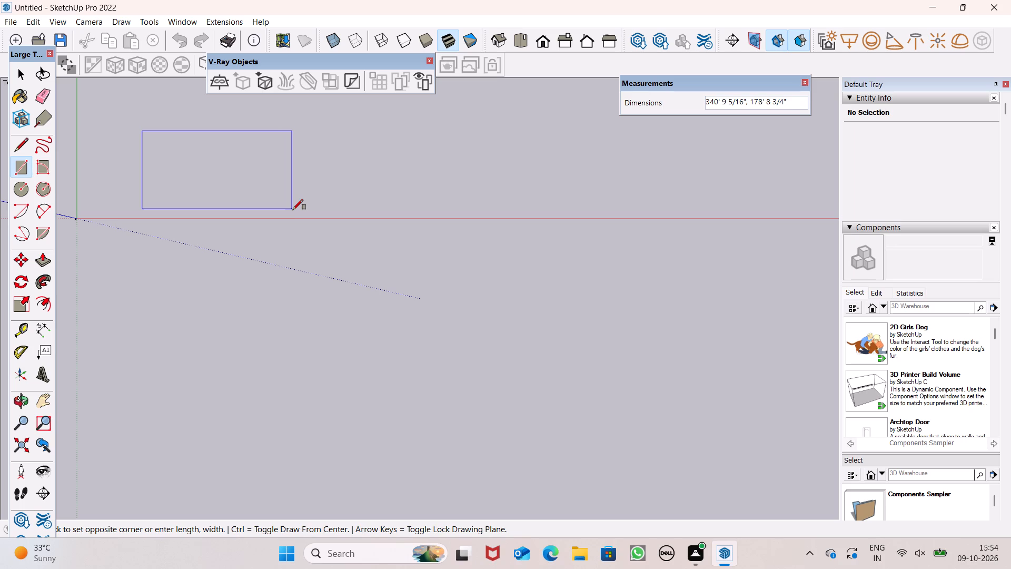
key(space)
Draw a 40' by 50' rectangle on the ground plane, between the positive red and green axes near the origin.
scroll(73, 227, up, 3)
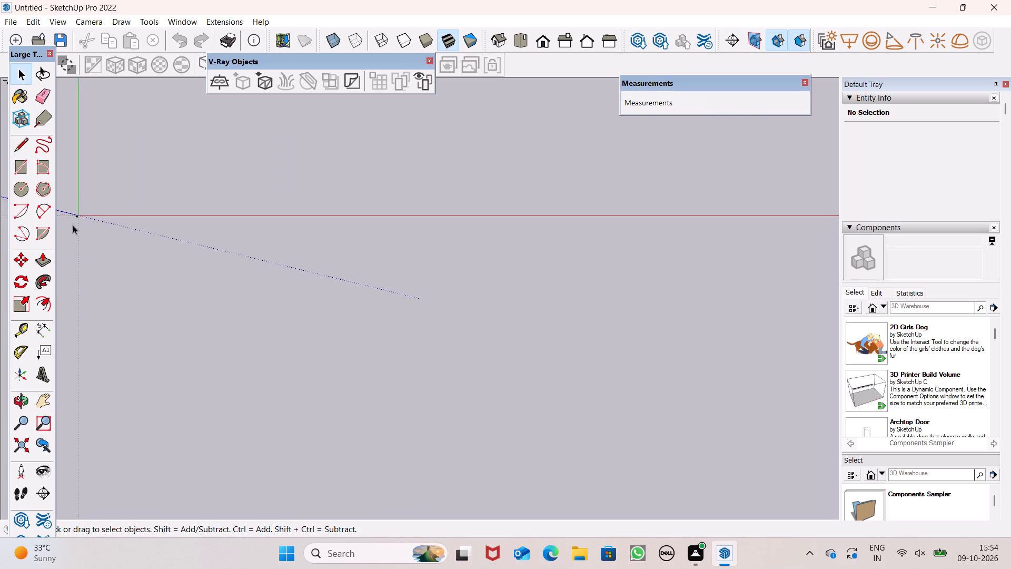
scroll(73, 225, up, 18)
scroll(85, 244, up, 6)
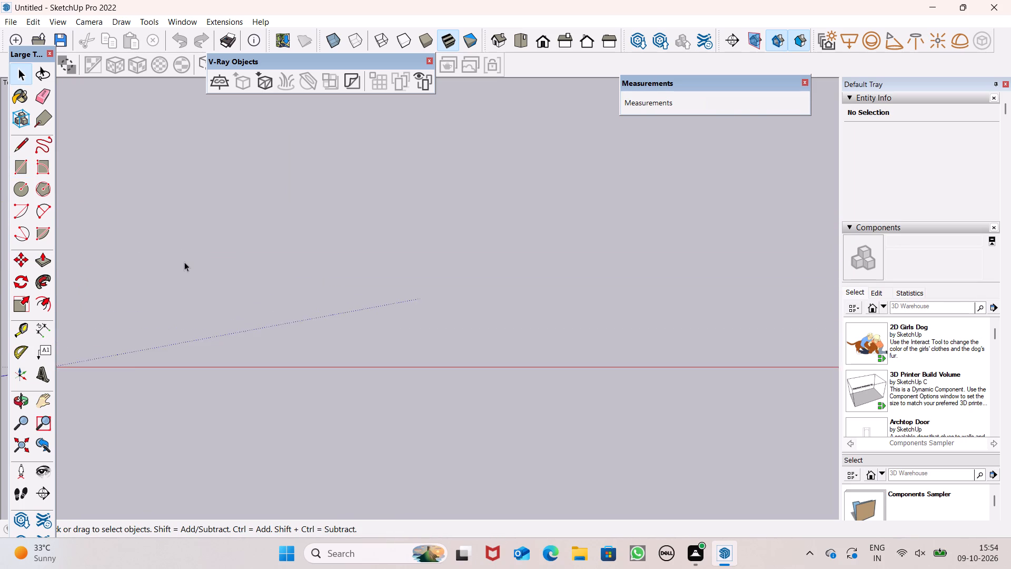
scroll(184, 262, up, 8)
scroll(420, 257, down, 6)
scroll(467, 246, down, 1)
scroll(285, 283, up, 4)
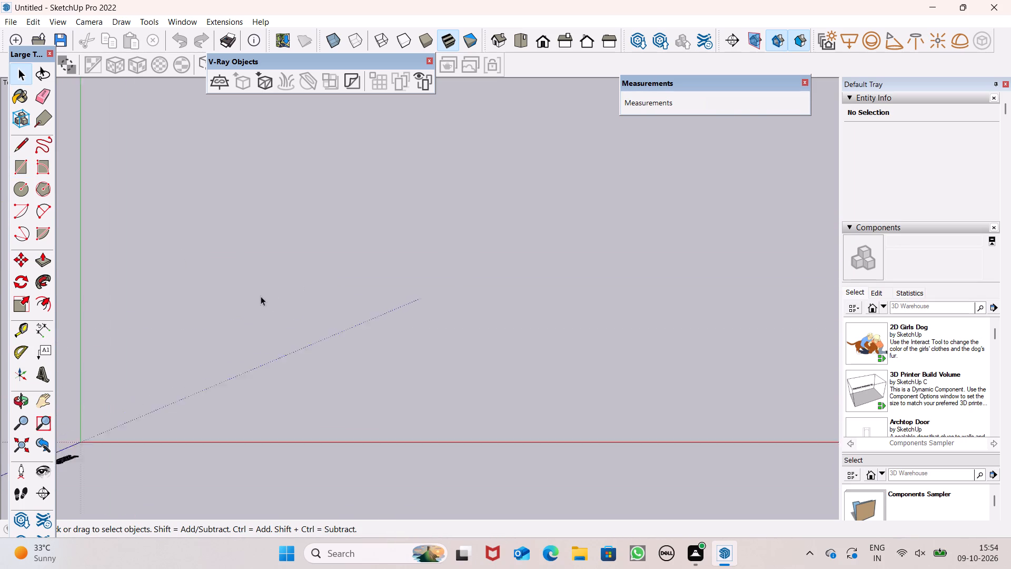
scroll(261, 296, up, 1)
scroll(261, 297, down, 3)
scroll(162, 103, up, 2)
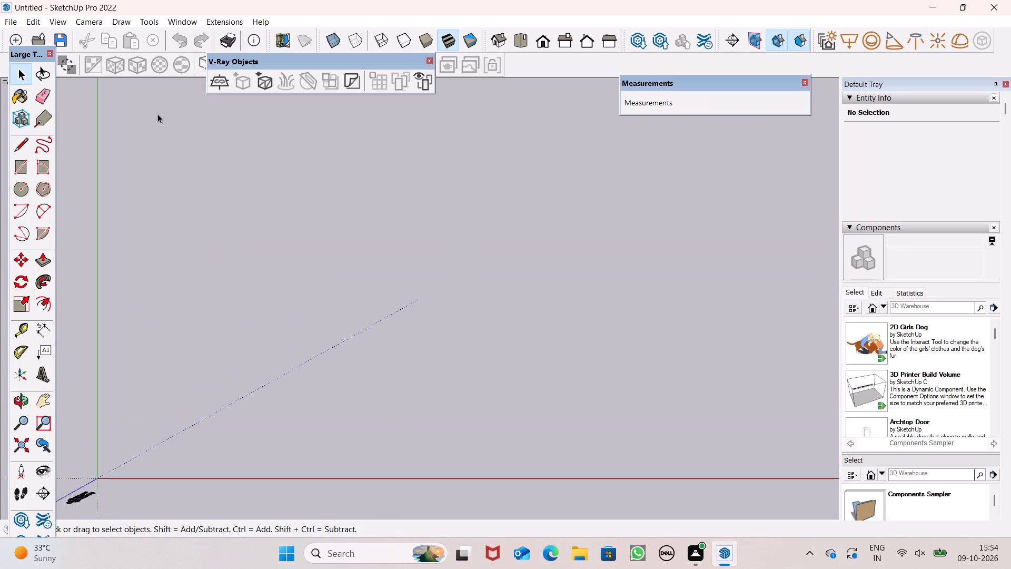
click(27, 166)
click(159, 130)
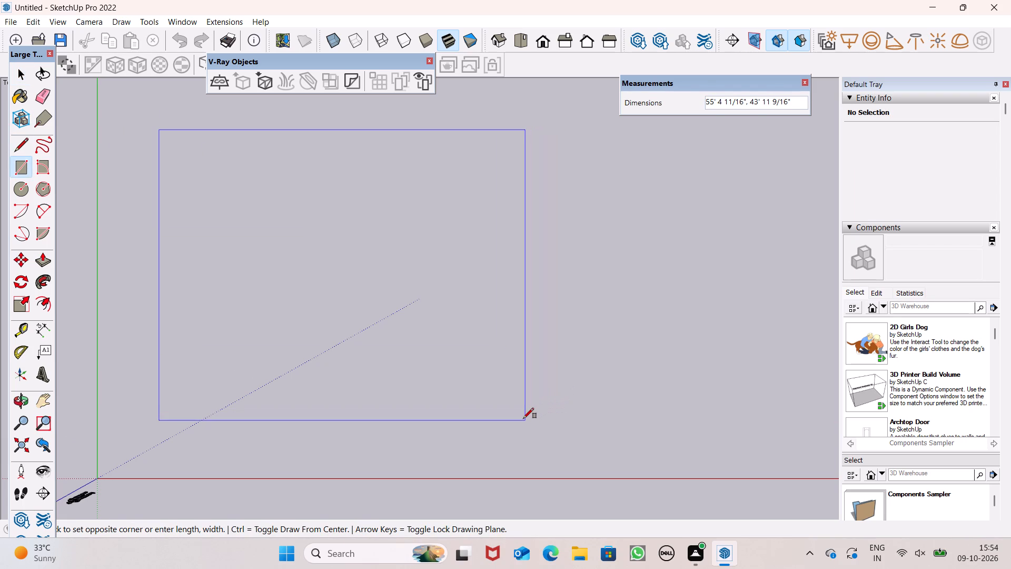
text(40)
key(apostrophe)
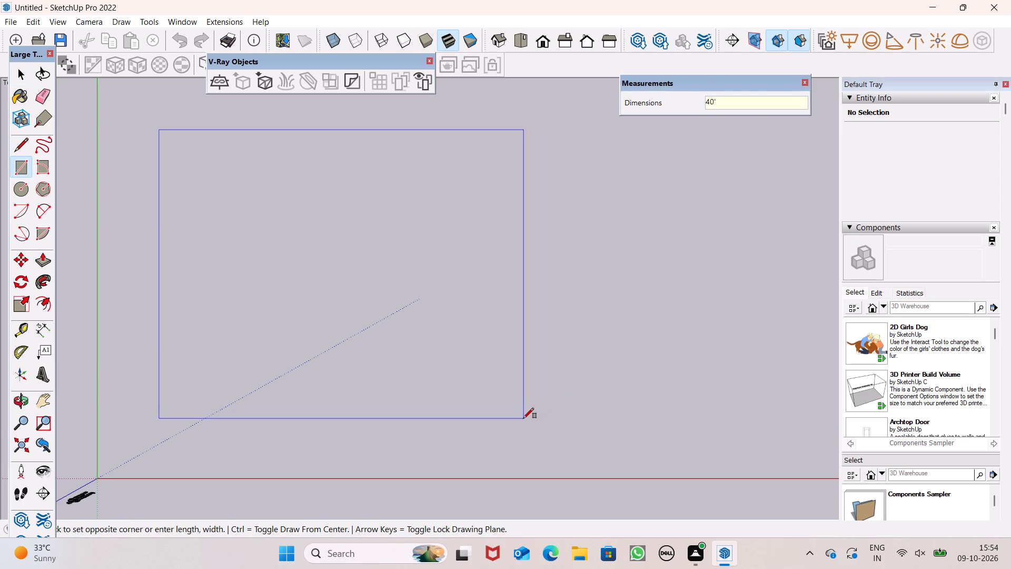
text(,50')
key(Return)
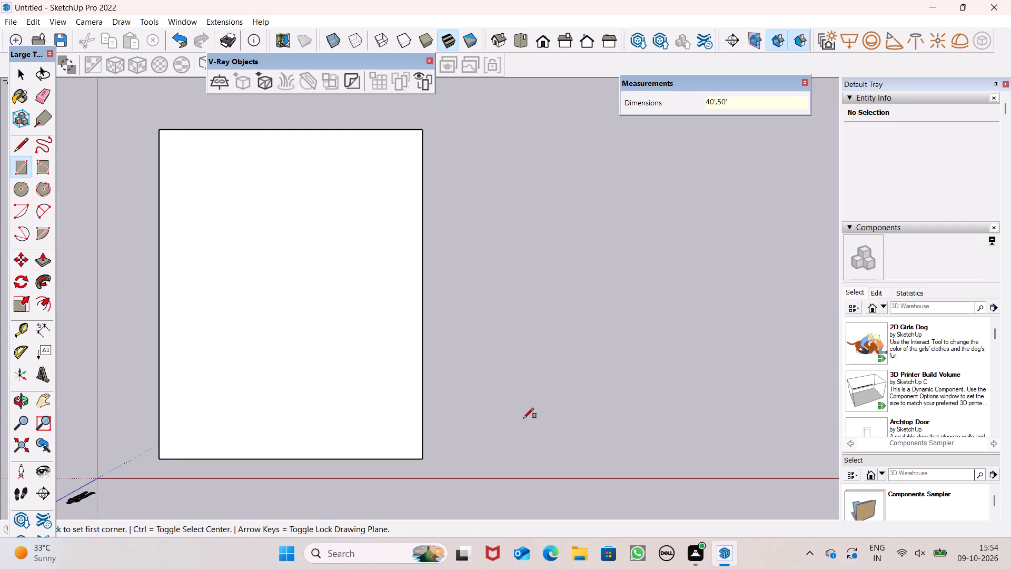
key(space)
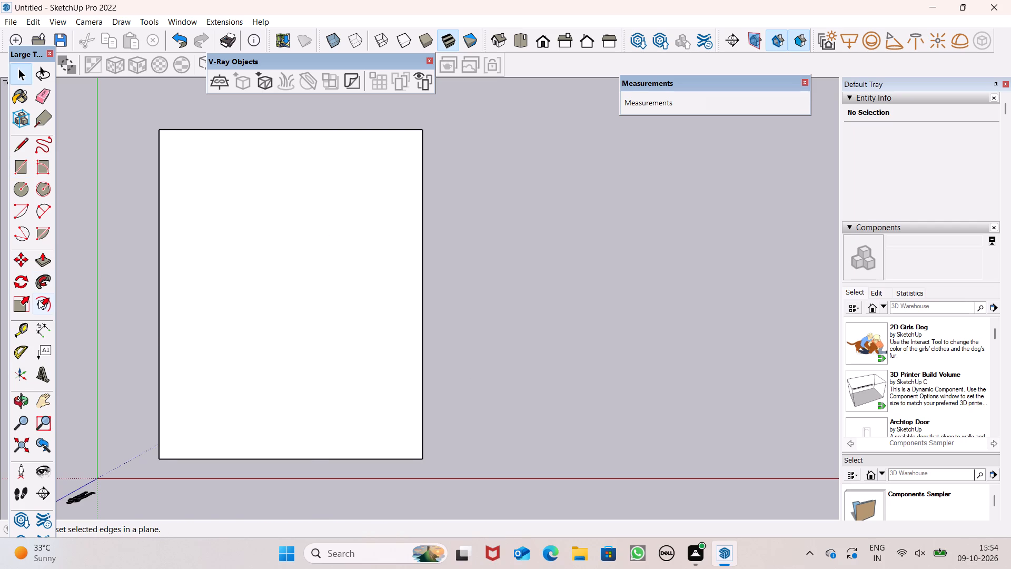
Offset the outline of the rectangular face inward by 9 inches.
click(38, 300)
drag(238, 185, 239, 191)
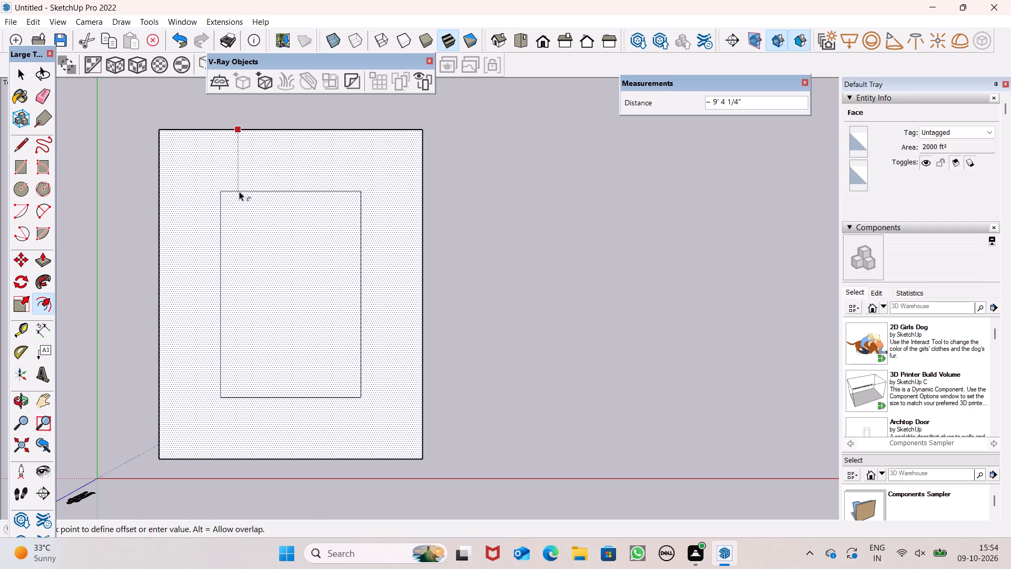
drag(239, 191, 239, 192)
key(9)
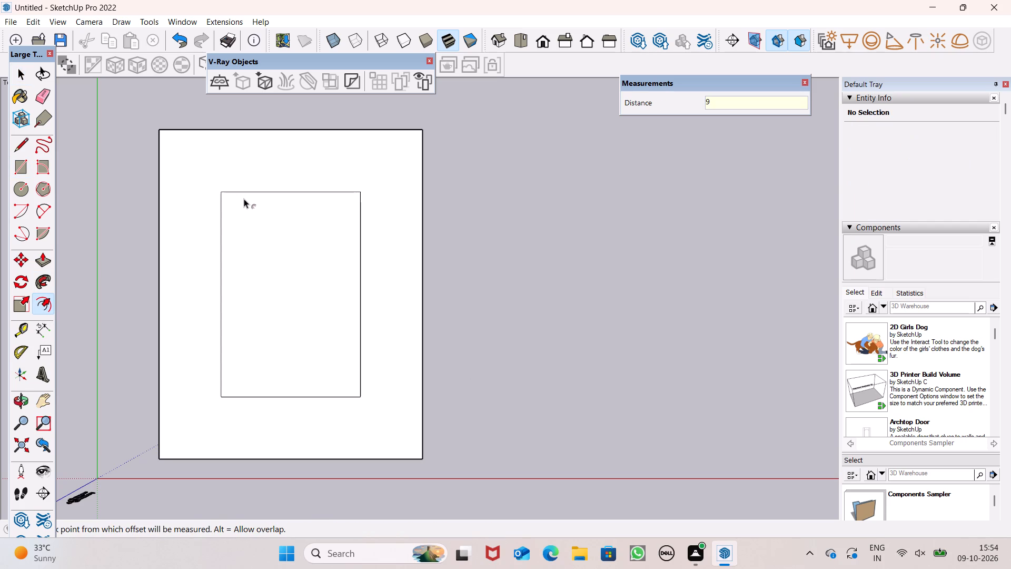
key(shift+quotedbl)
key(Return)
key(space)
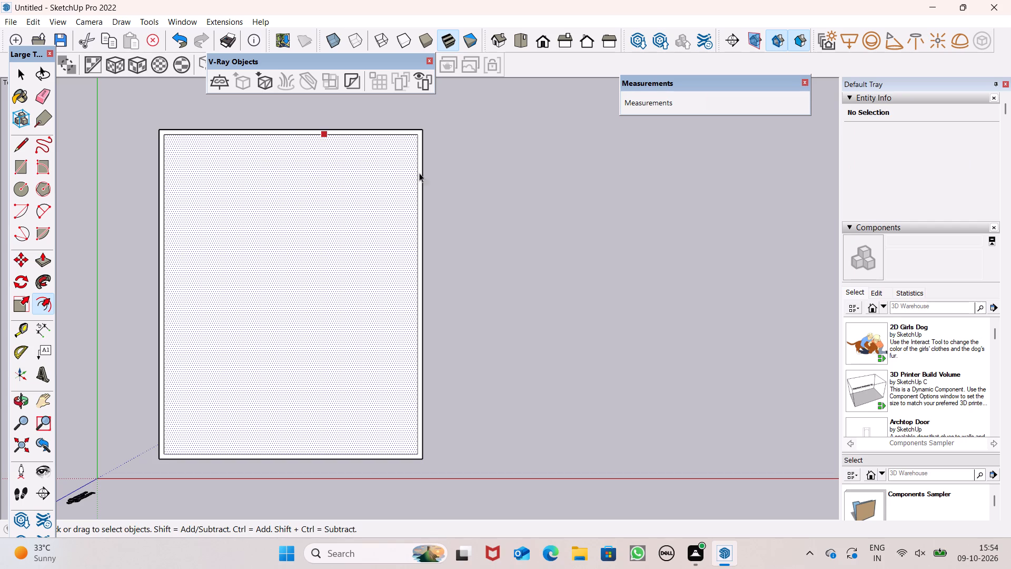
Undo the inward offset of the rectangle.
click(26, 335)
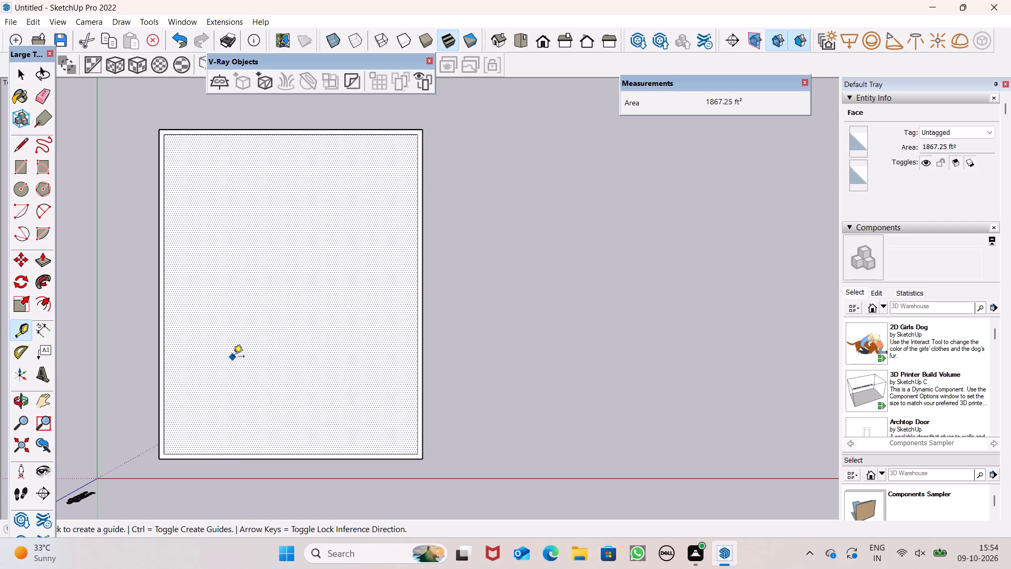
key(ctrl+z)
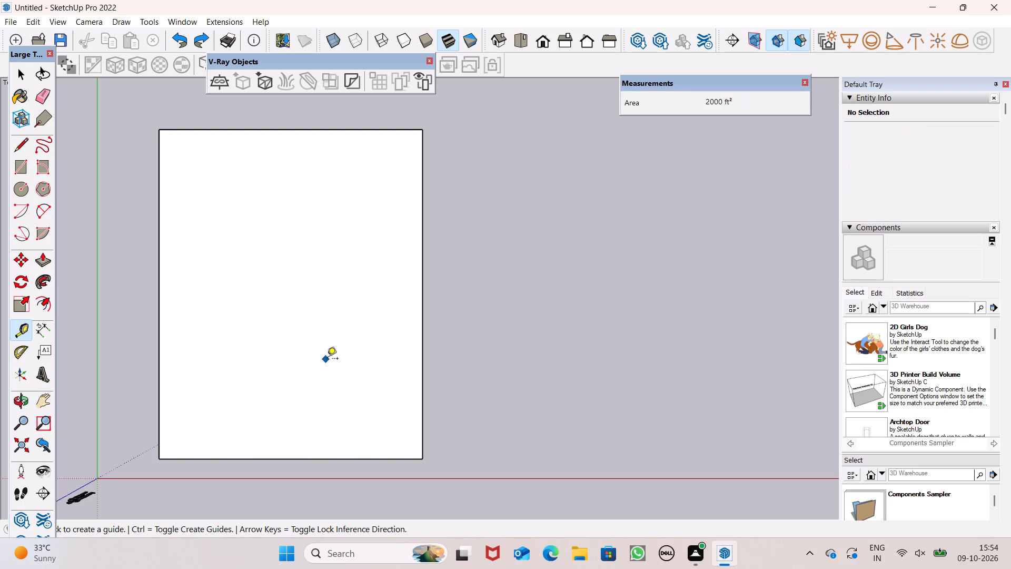
Offset the outline of the rectangular face inward by 1'.
key(space)
click(37, 301)
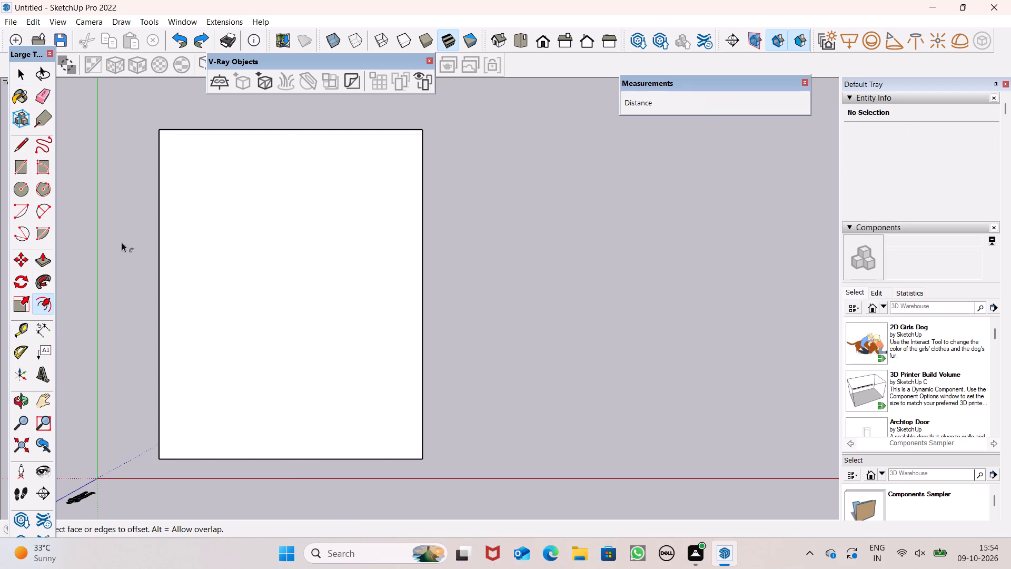
drag(197, 155, 198, 162)
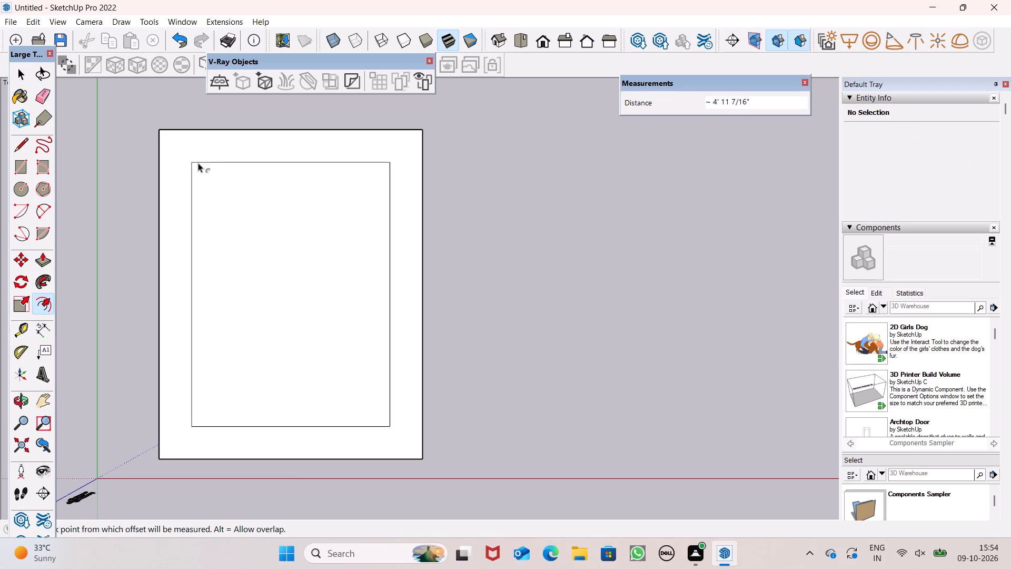
text(1')
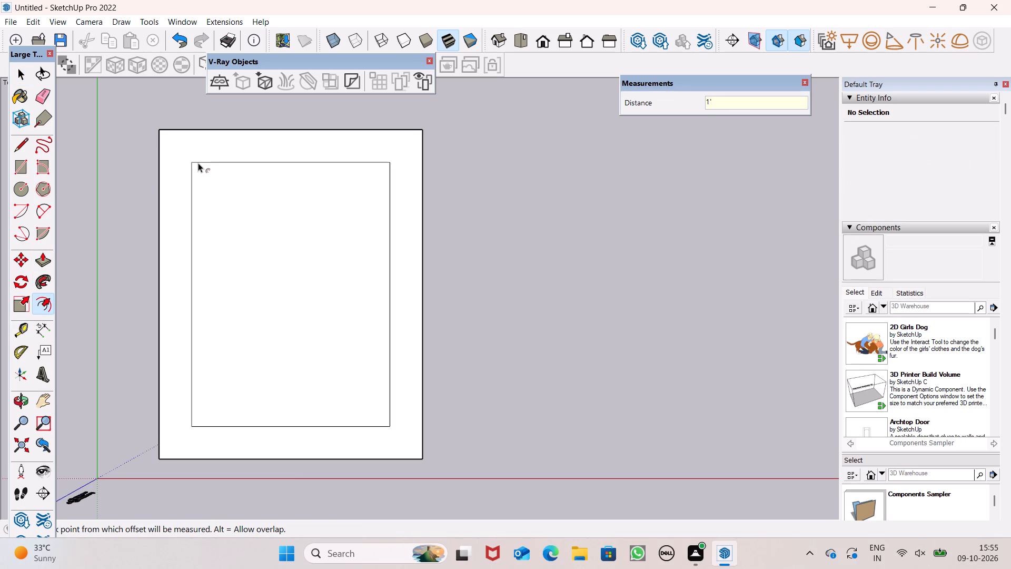
key(Return)
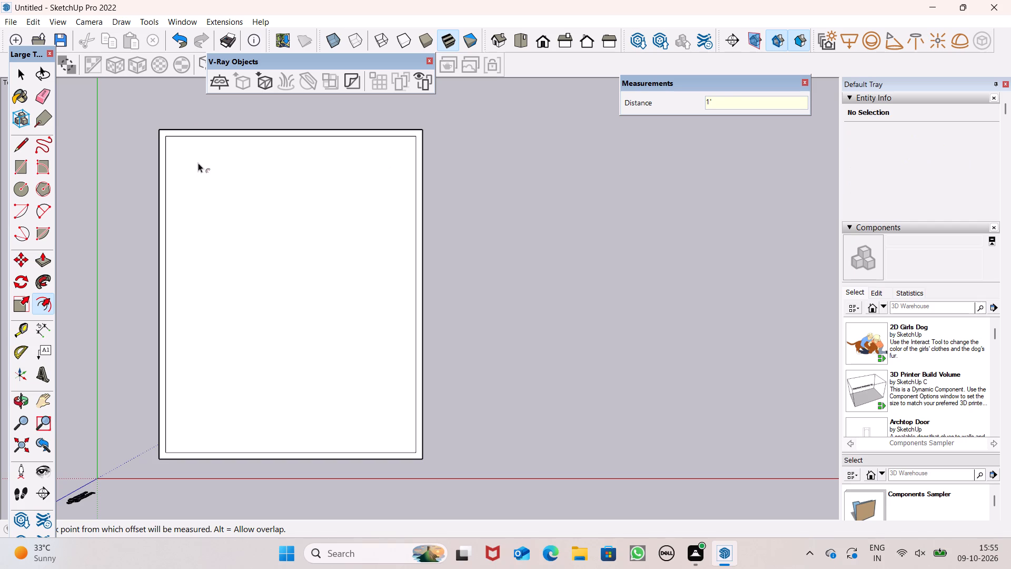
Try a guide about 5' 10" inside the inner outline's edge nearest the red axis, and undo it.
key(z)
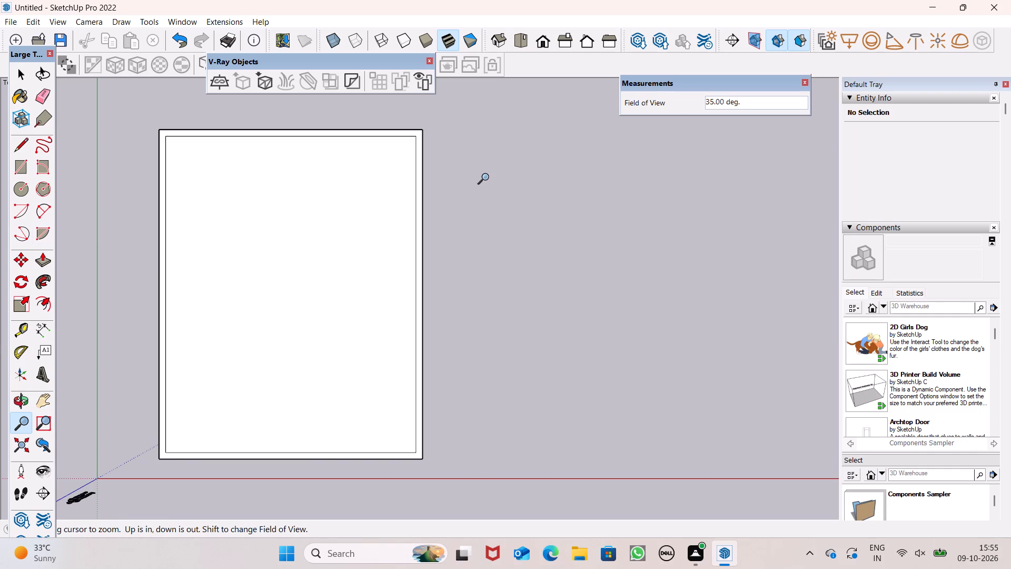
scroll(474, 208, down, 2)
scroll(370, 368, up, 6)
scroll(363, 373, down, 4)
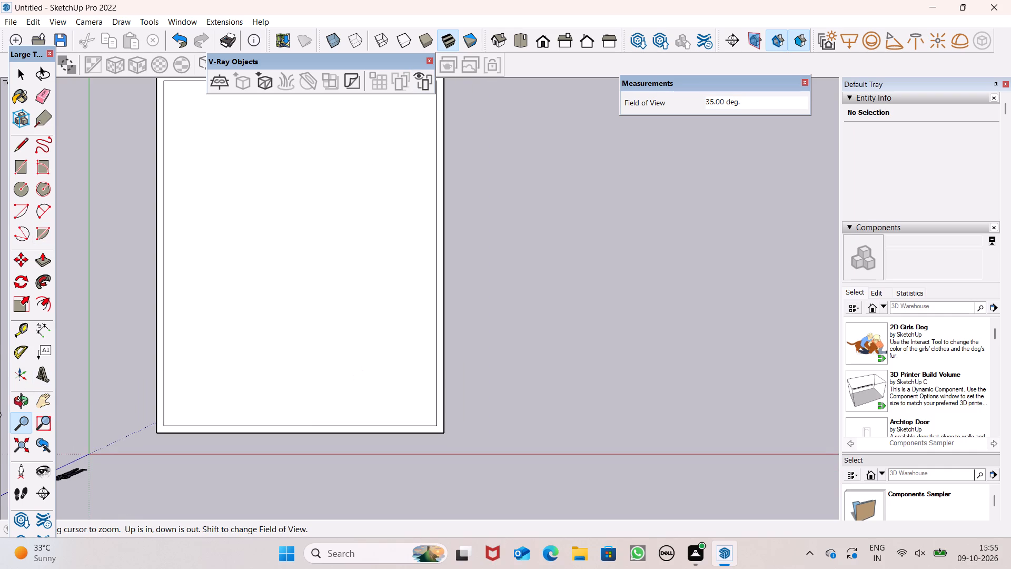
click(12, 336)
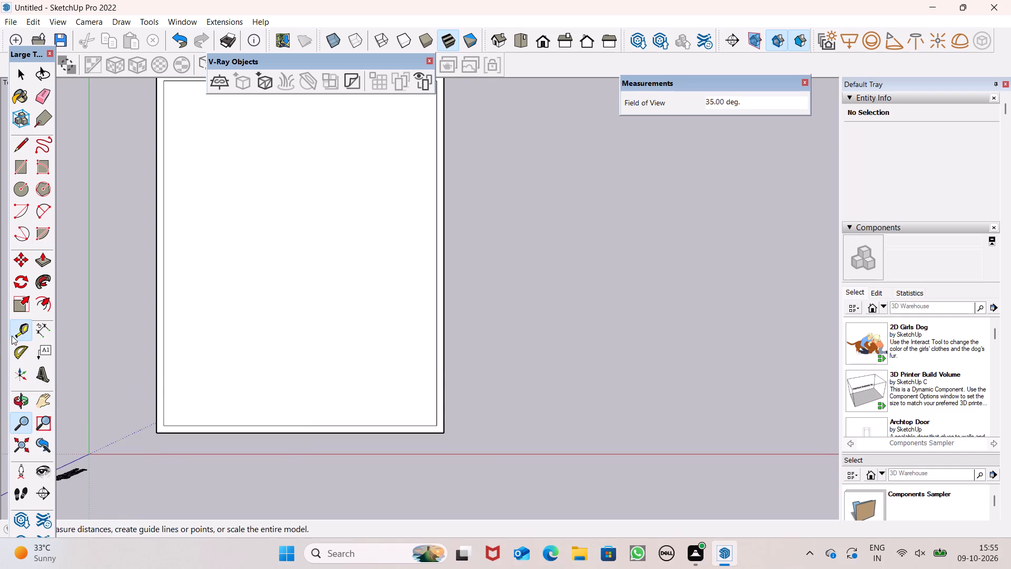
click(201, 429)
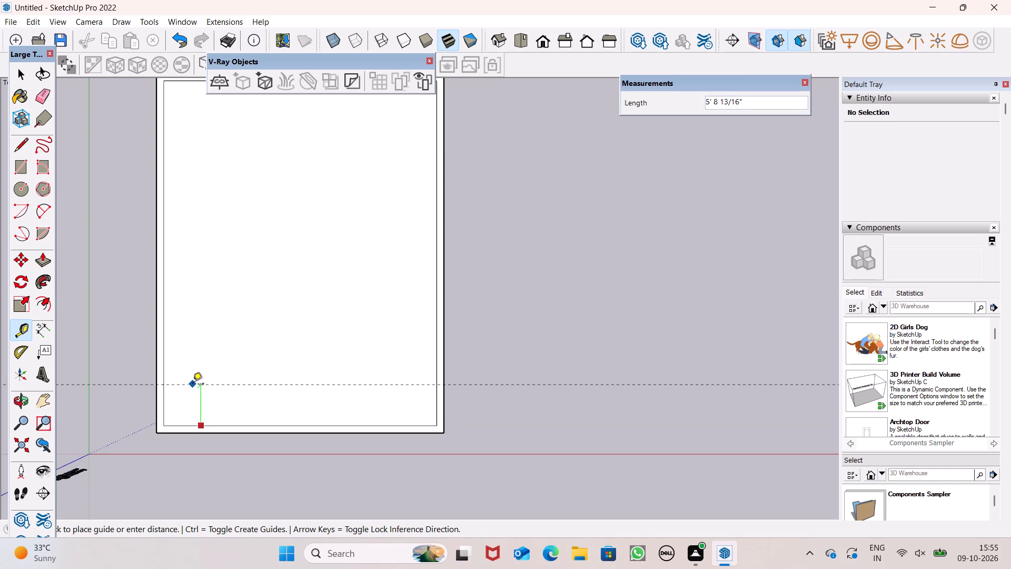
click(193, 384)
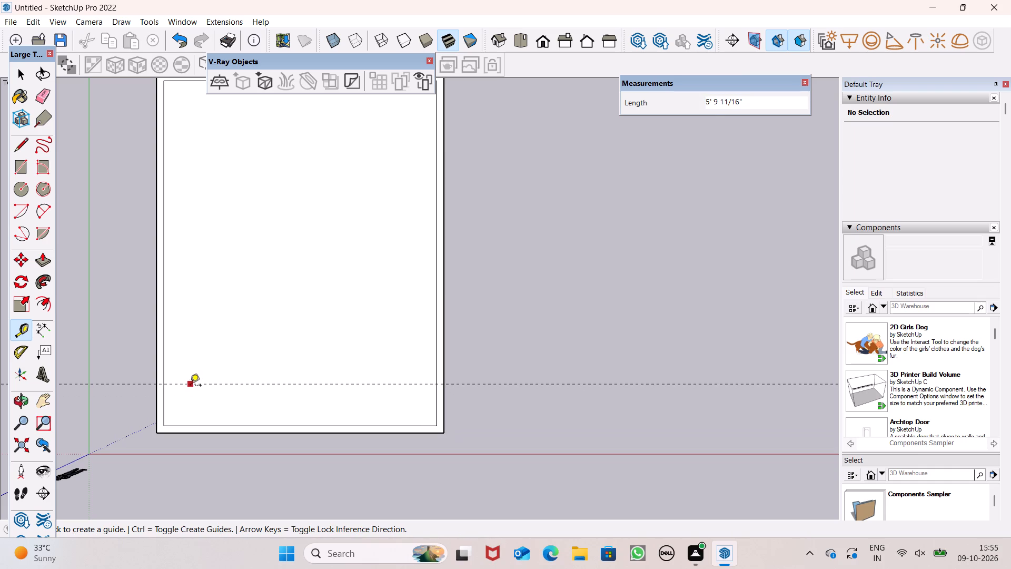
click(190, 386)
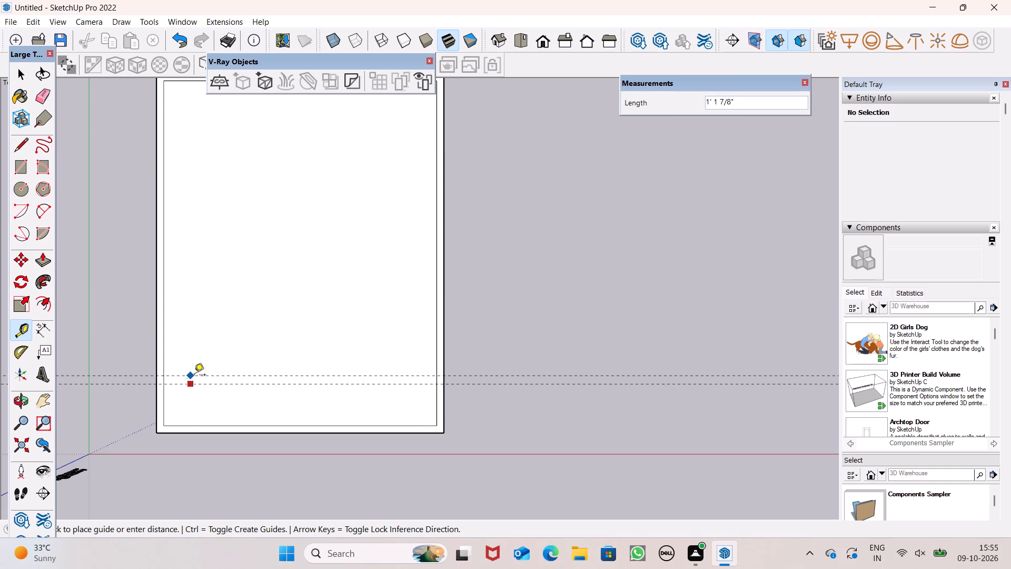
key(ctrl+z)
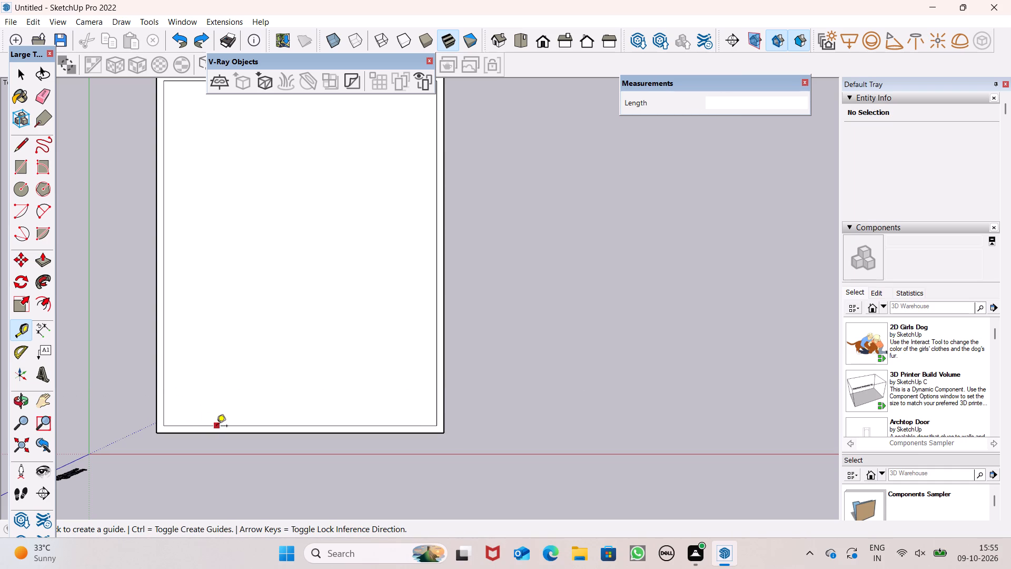
Place a guide about 6' 3" inside the inner outline's edge nearest the red axis, parallel to that edge.
click(216, 426)
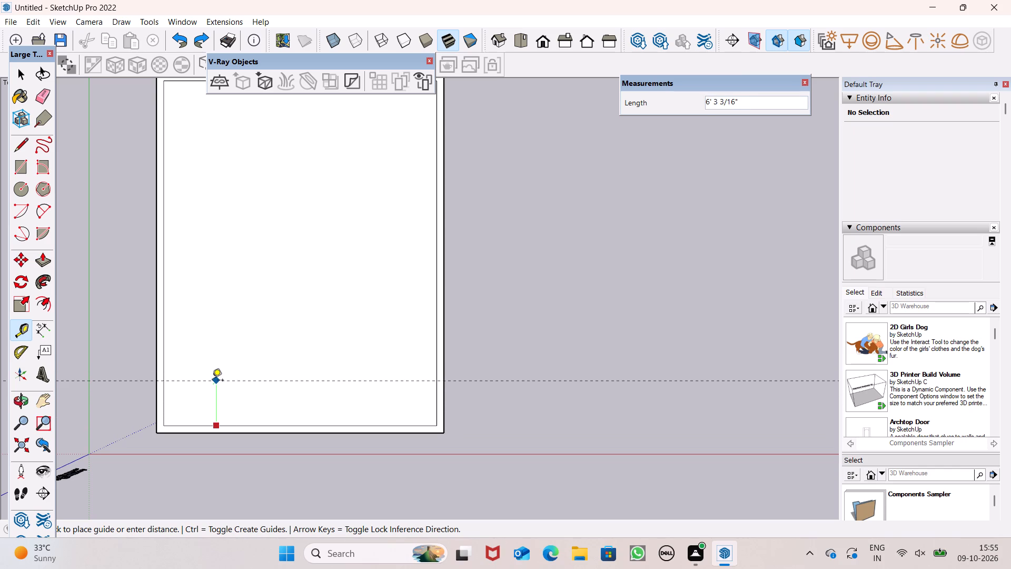
click(212, 381)
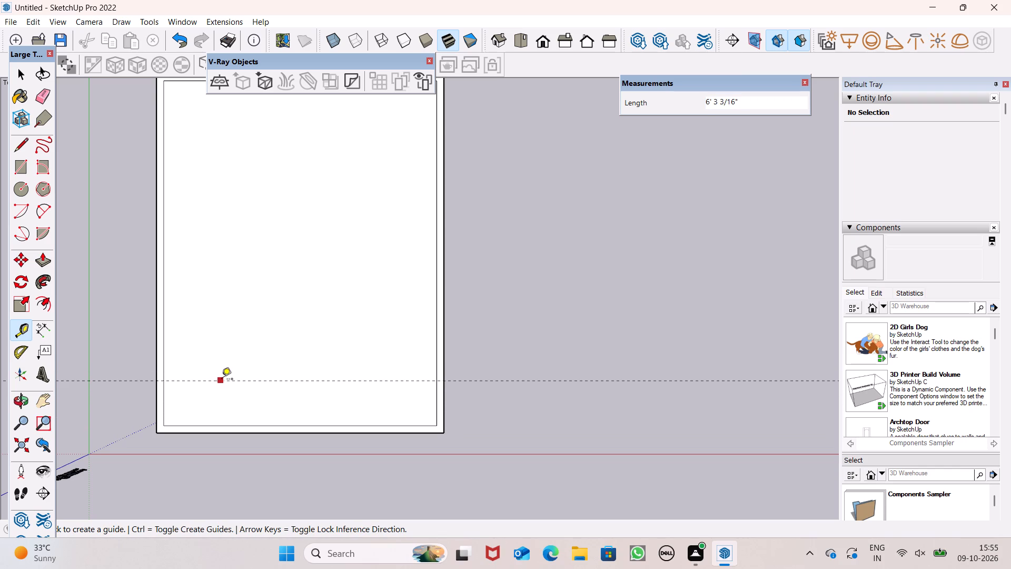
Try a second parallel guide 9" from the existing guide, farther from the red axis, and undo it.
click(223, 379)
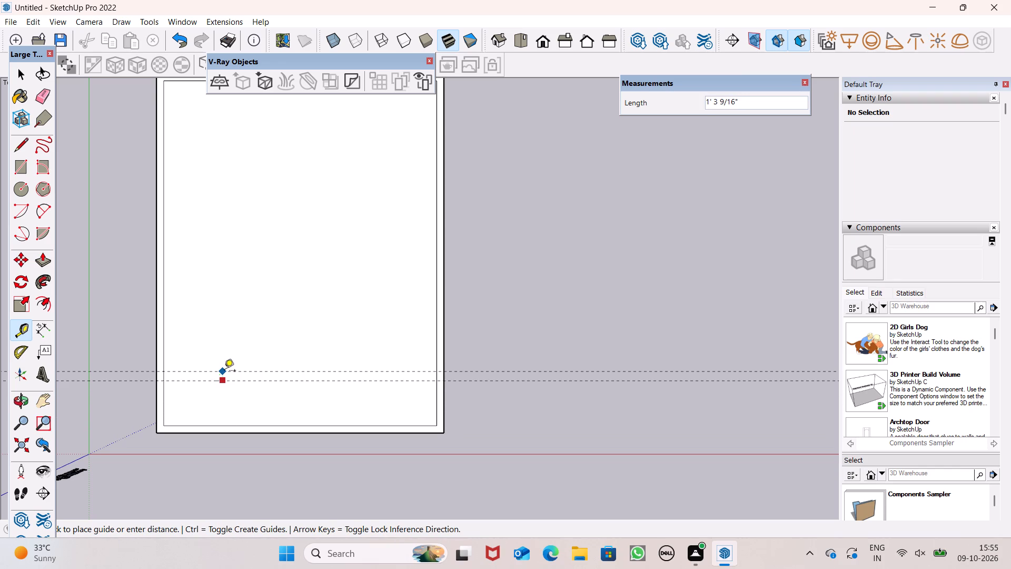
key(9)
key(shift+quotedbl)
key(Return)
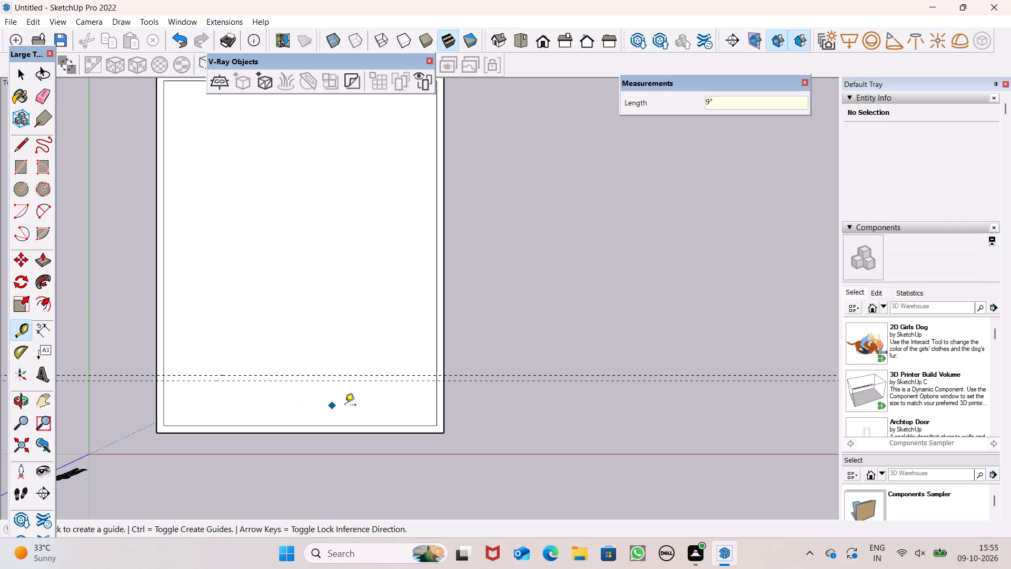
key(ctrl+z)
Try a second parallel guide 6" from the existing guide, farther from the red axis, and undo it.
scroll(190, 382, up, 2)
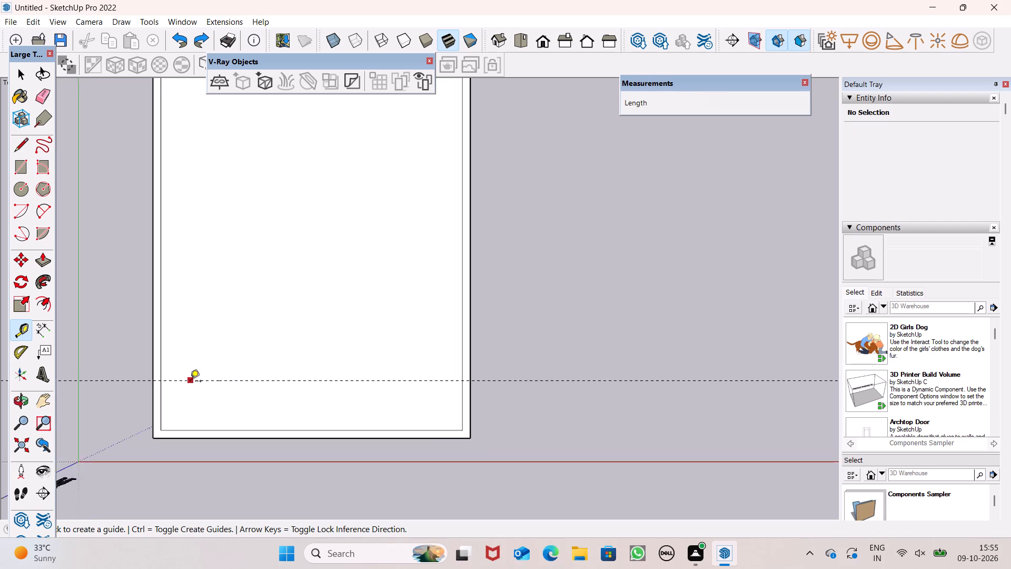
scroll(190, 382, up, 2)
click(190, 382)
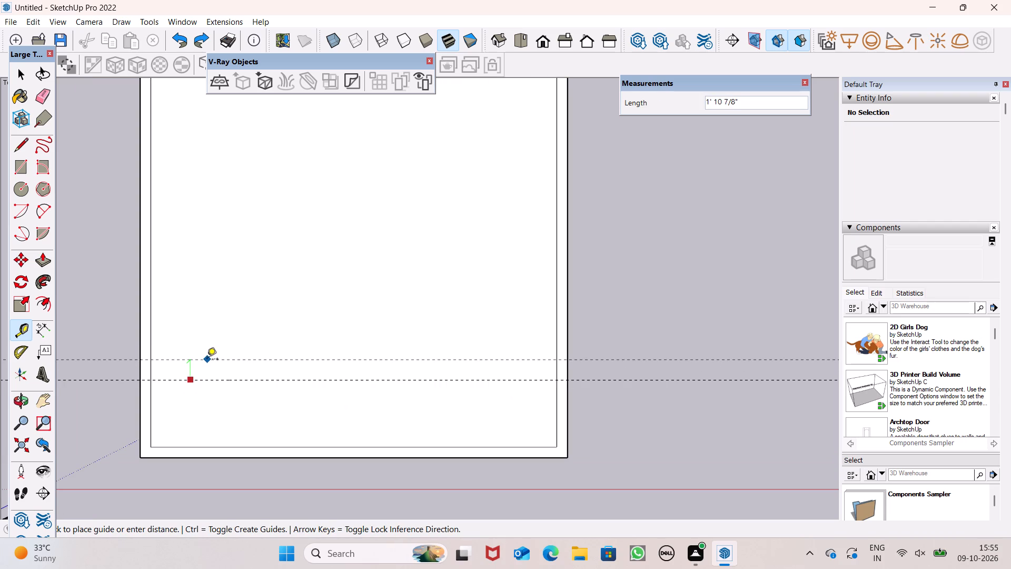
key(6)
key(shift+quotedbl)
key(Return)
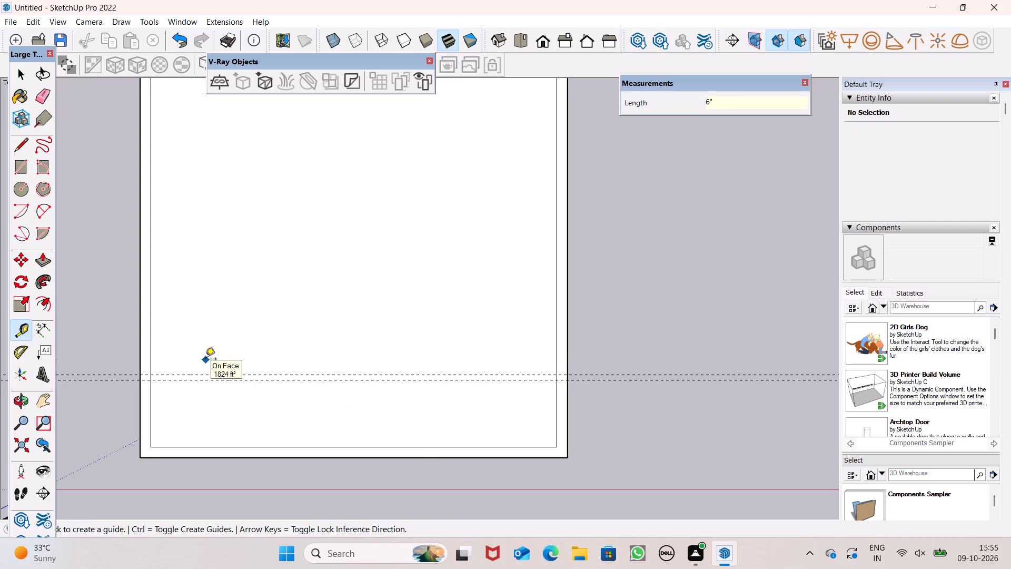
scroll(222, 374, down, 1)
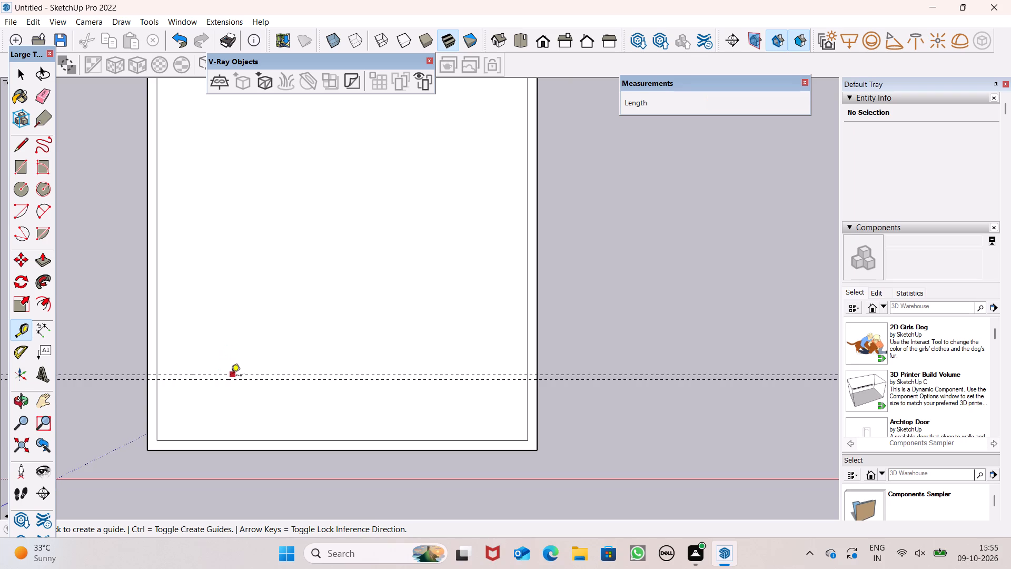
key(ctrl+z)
Place a second parallel guide 9" from the existing guide, on the side farther from the red axis.
click(262, 379)
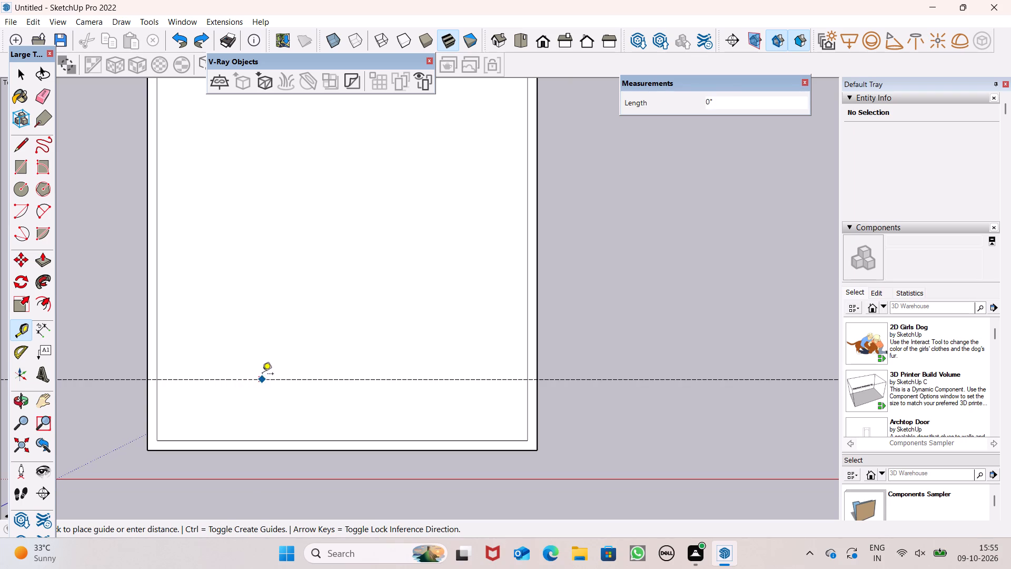
key(9)
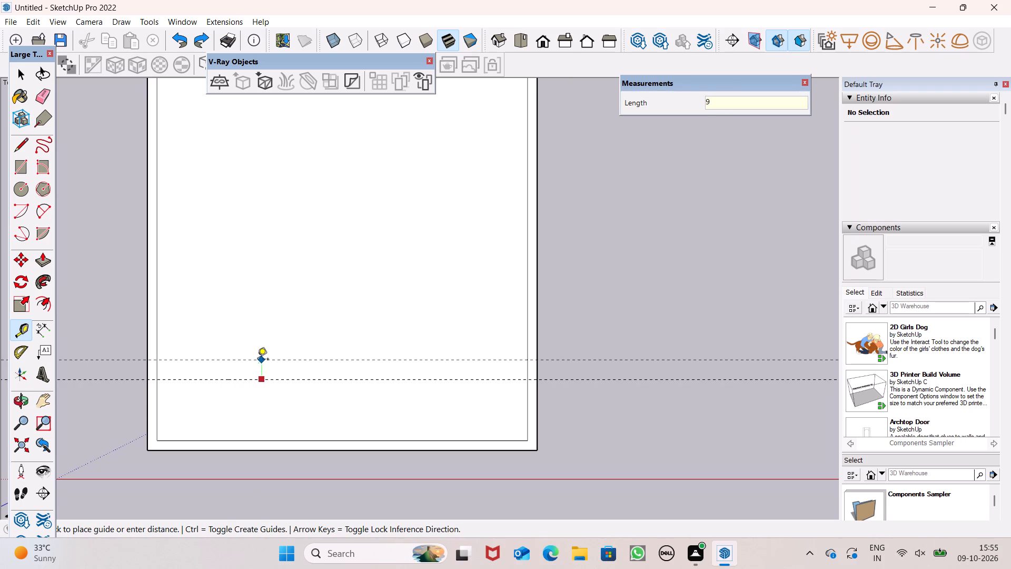
key(shift+quotedbl)
key(Return)
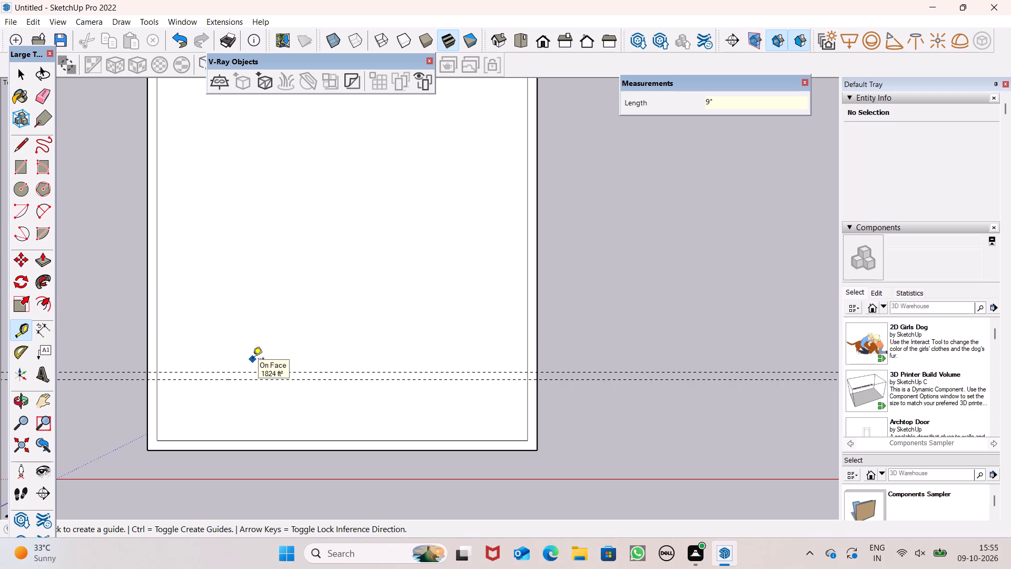
key(space)
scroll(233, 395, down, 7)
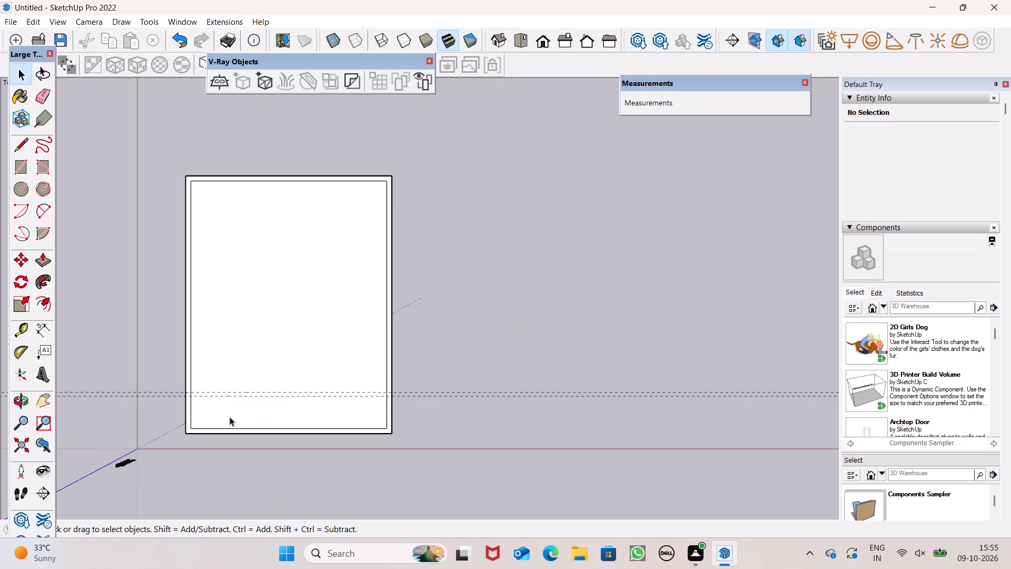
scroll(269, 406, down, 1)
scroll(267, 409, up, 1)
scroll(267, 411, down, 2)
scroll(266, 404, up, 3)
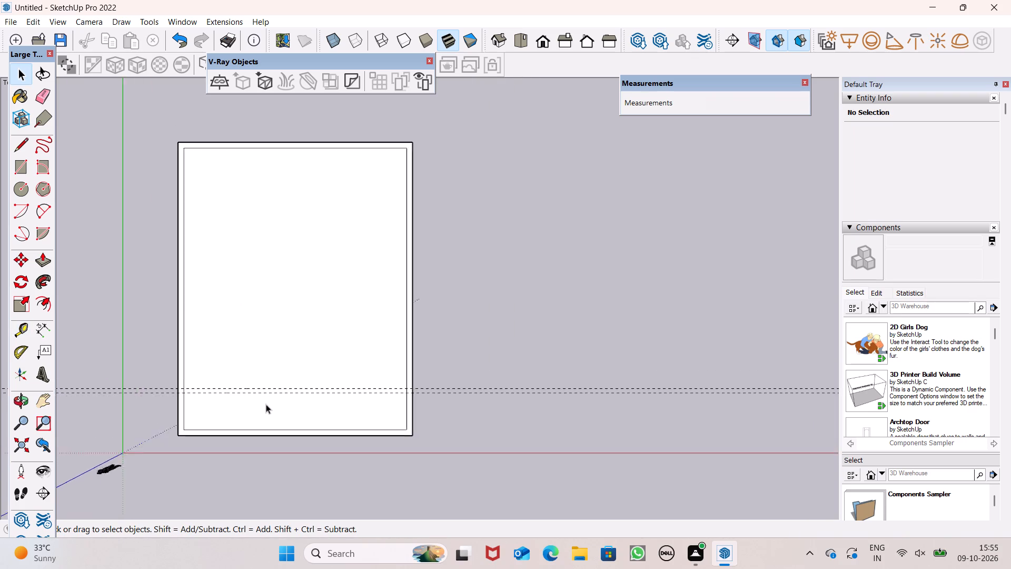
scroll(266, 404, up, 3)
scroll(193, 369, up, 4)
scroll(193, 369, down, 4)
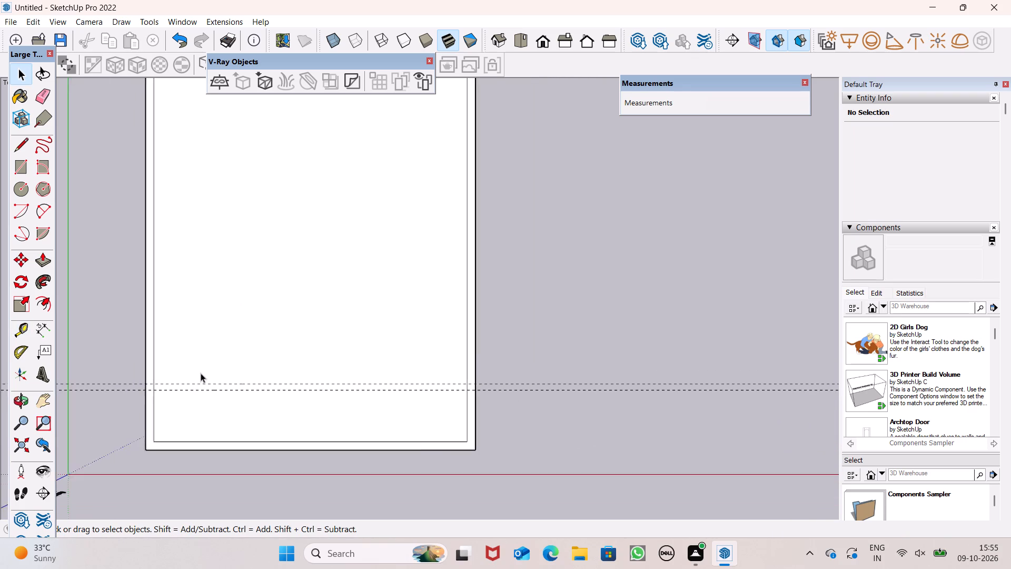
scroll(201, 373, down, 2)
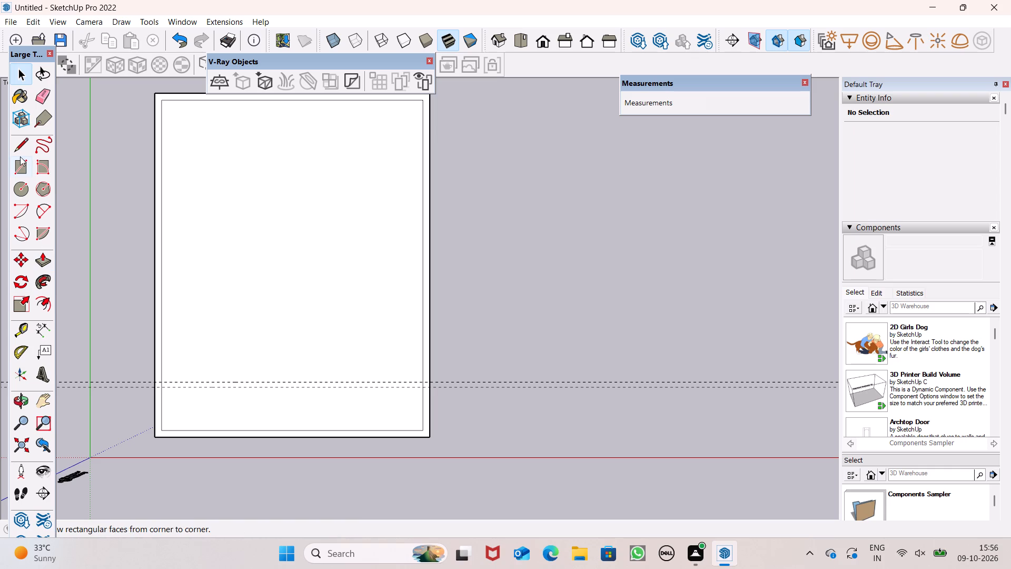
Draw a 9" deep rectangle between the two guides, spanning the full width of the inner outline.
click(20, 168)
scroll(170, 407, up, 4)
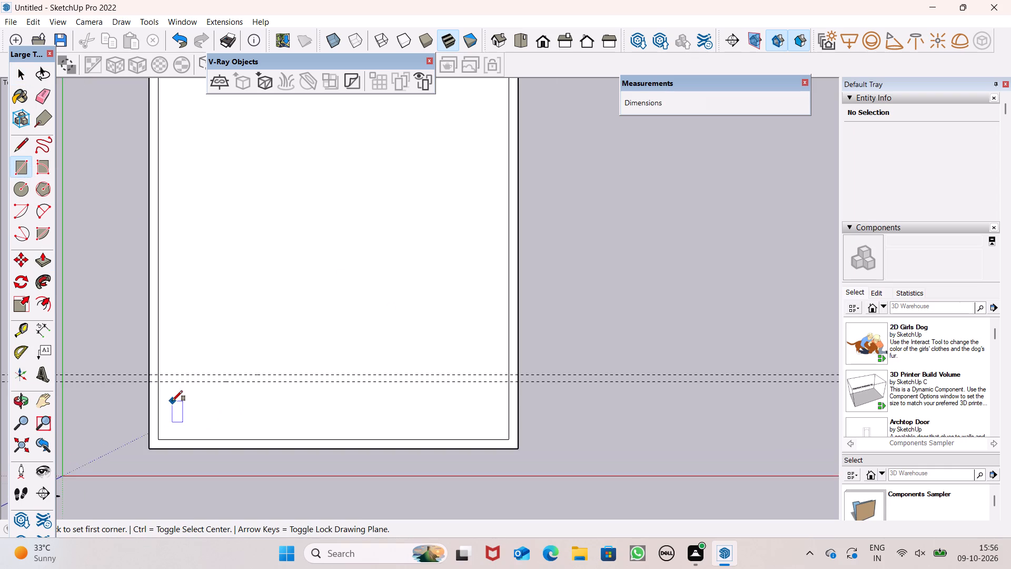
scroll(169, 384, up, 7)
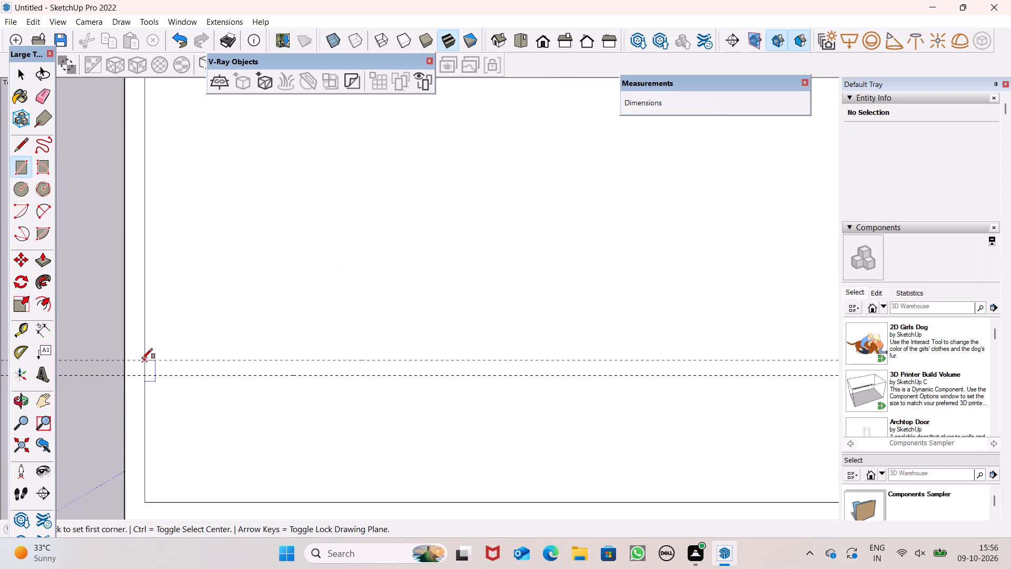
click(142, 359)
scroll(236, 381, down, 5)
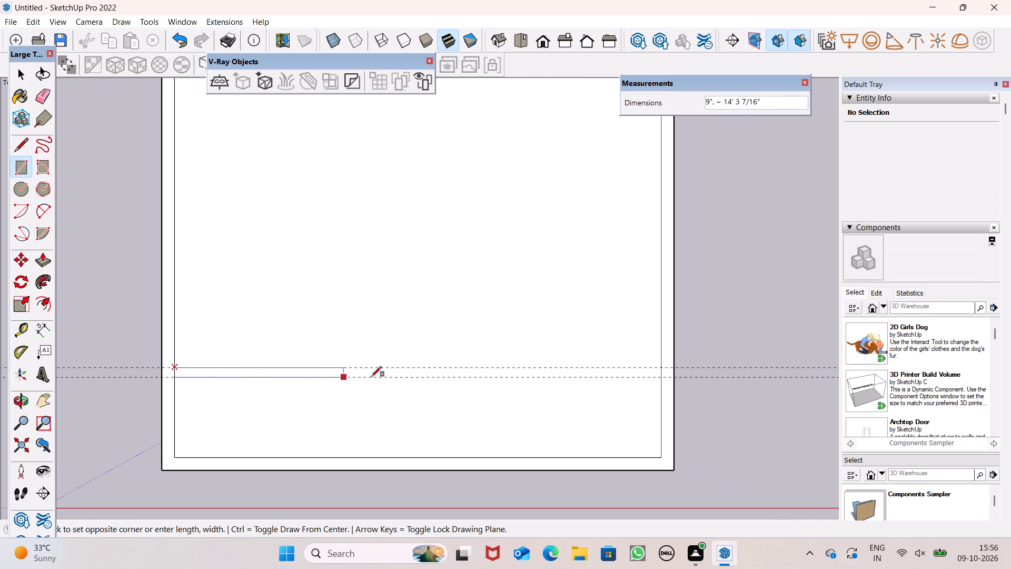
scroll(625, 388, up, 6)
scroll(687, 373, up, 6)
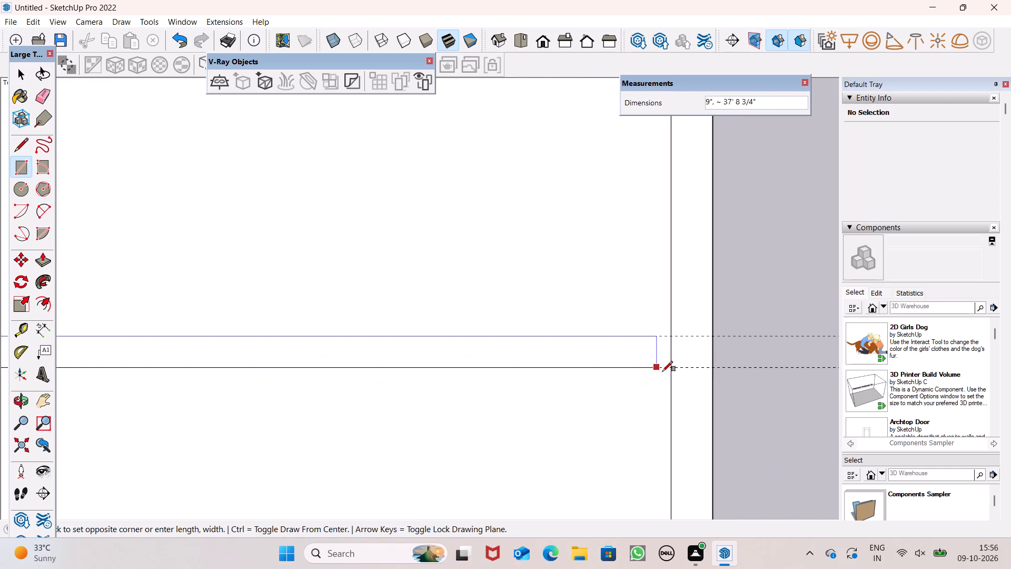
scroll(663, 371, up, 5)
click(676, 361)
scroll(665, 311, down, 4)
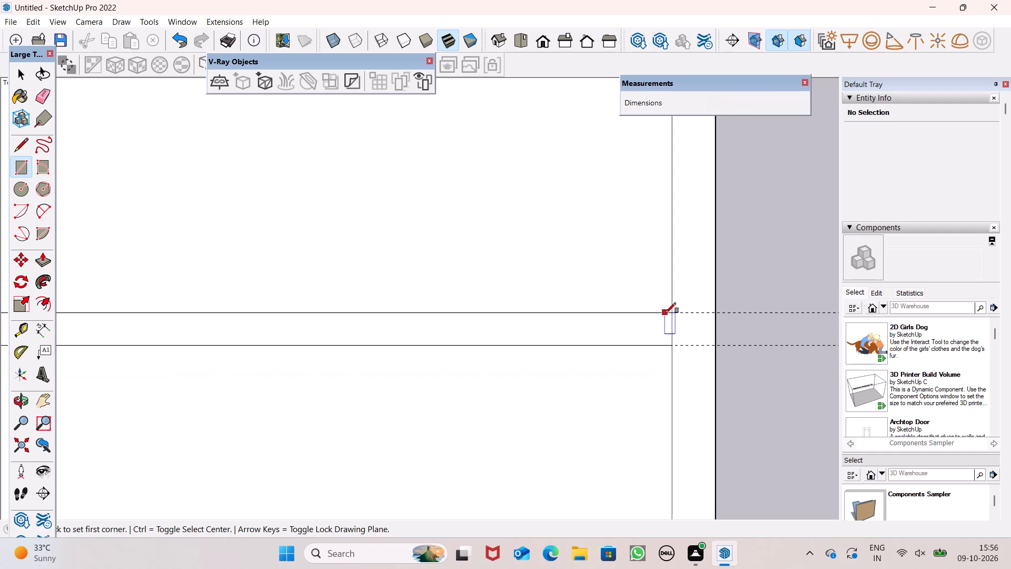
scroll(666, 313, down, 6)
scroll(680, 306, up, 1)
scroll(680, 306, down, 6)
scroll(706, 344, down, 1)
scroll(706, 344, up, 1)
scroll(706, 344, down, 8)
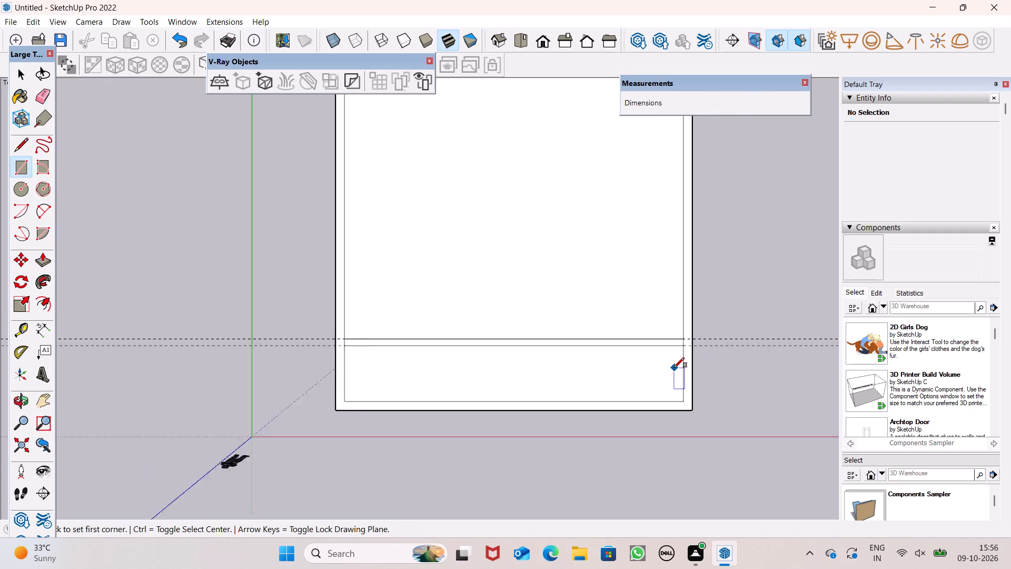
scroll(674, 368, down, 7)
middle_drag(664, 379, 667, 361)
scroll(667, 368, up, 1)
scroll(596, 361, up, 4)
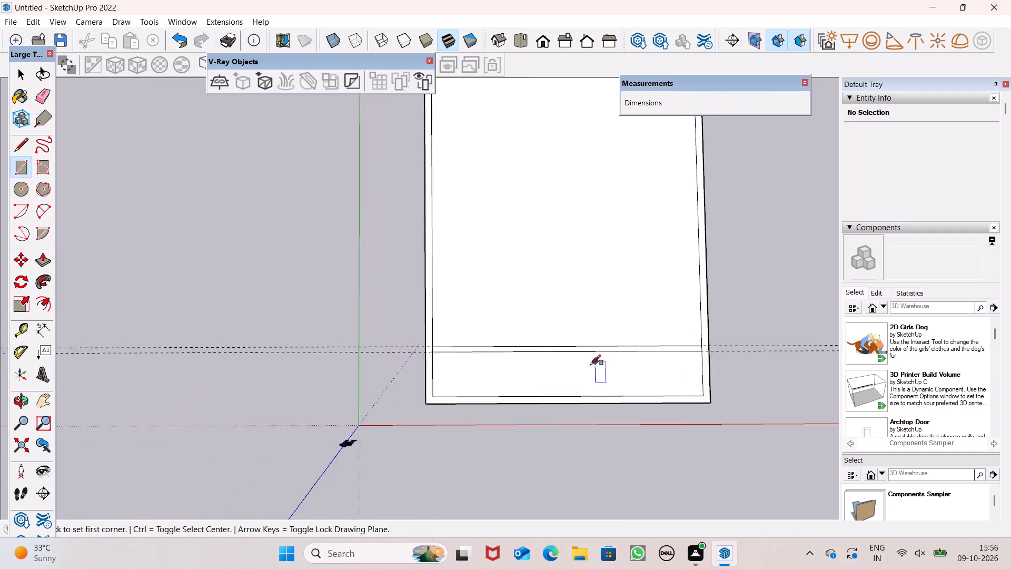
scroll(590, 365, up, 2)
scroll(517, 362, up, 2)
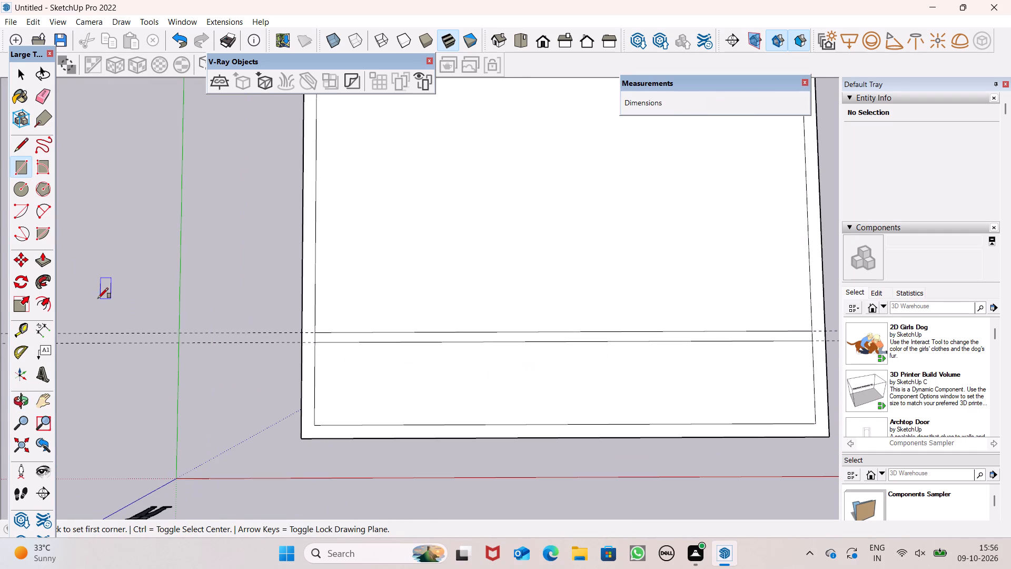
Draw short lines from both inner corners nearest the red axis to the outer side edges, extending the inner outline's edge across the walls.
double_click(21, 139)
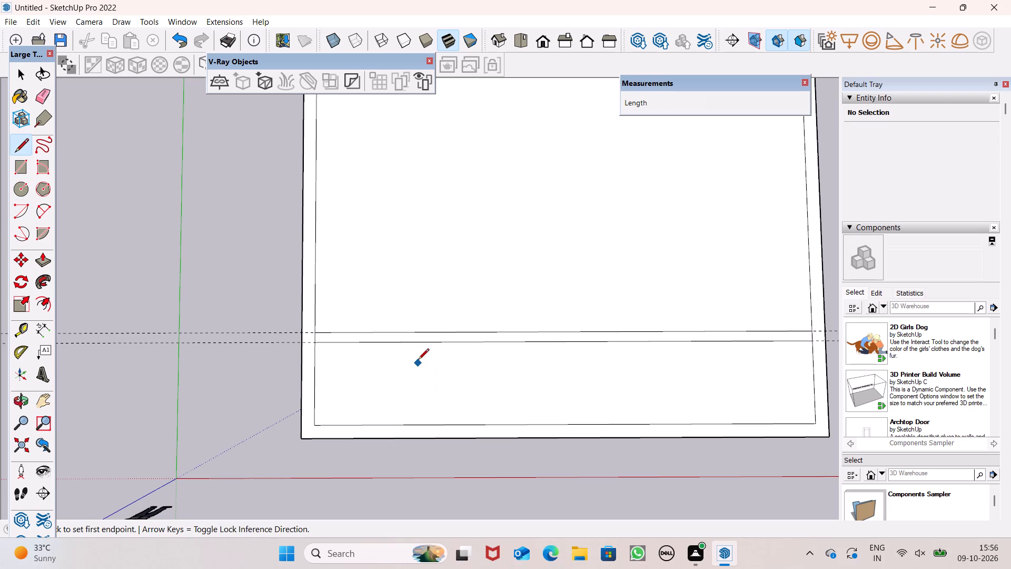
scroll(300, 341, down, 3)
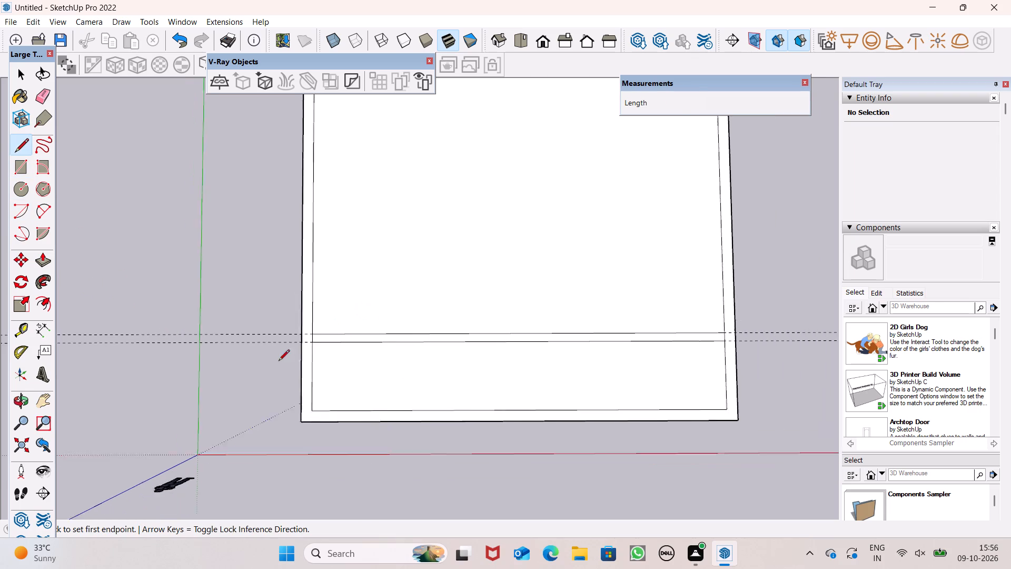
scroll(279, 361, down, 2)
scroll(377, 294, down, 5)
scroll(335, 377, up, 7)
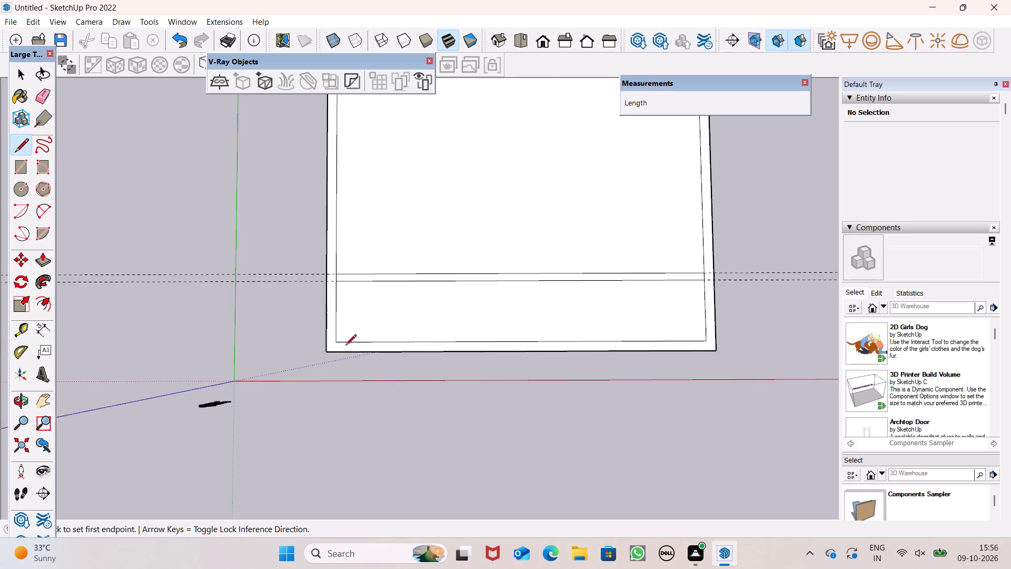
scroll(319, 366, up, 6)
click(351, 319)
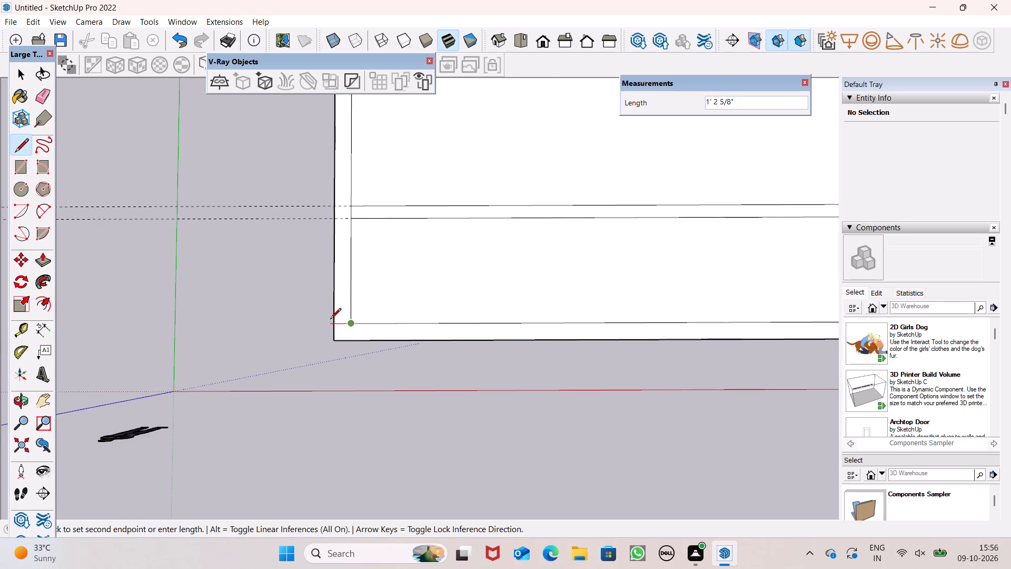
click(332, 319)
scroll(206, 331, down, 6)
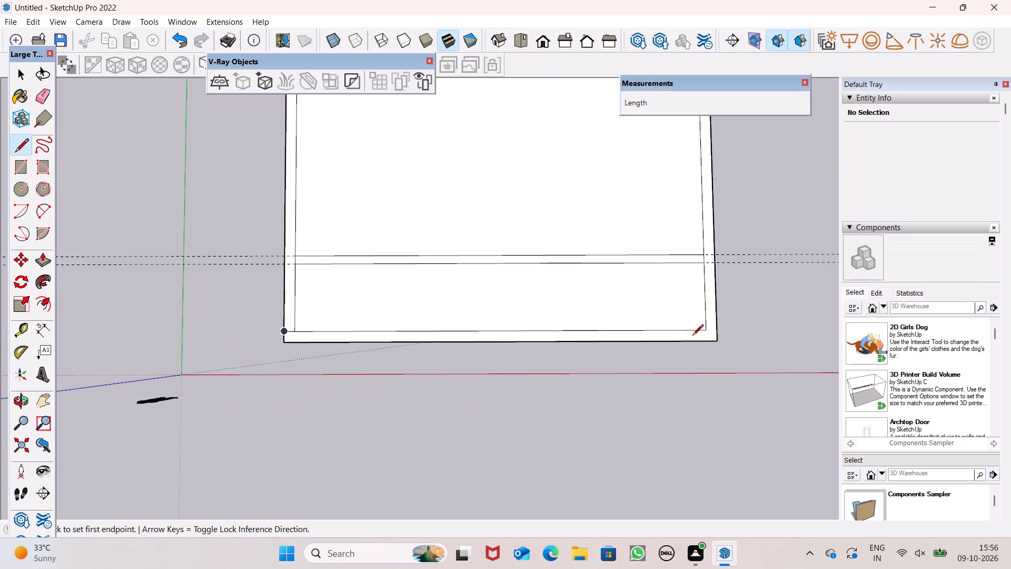
click(707, 330)
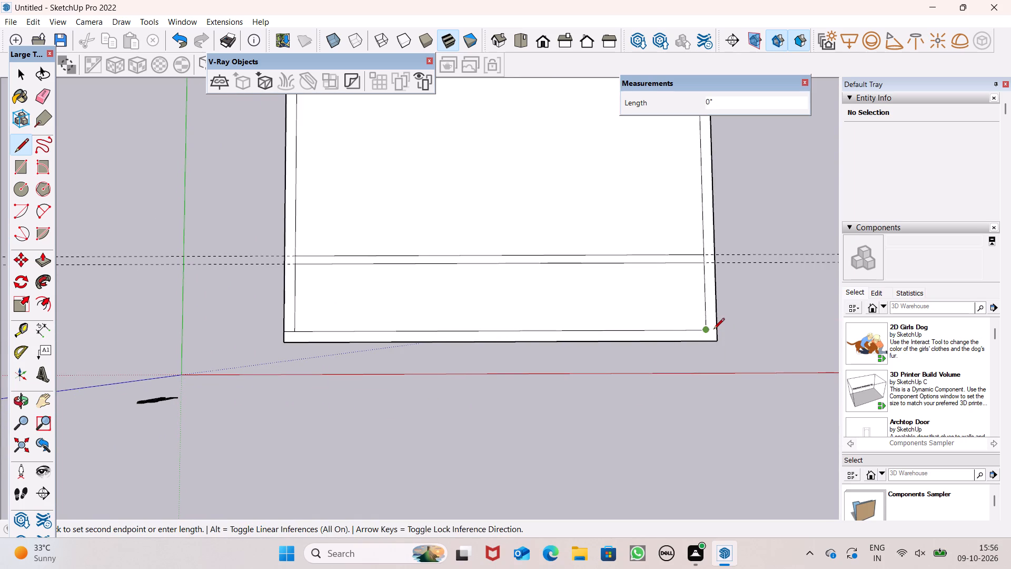
click(714, 329)
scroll(516, 285, down, 7)
key(space)
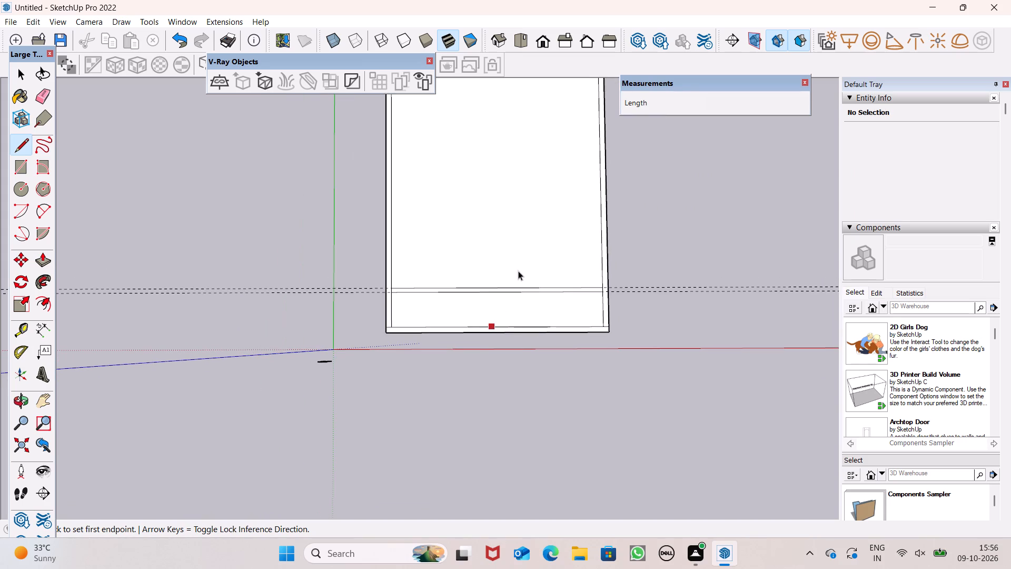
scroll(572, 197, up, 2)
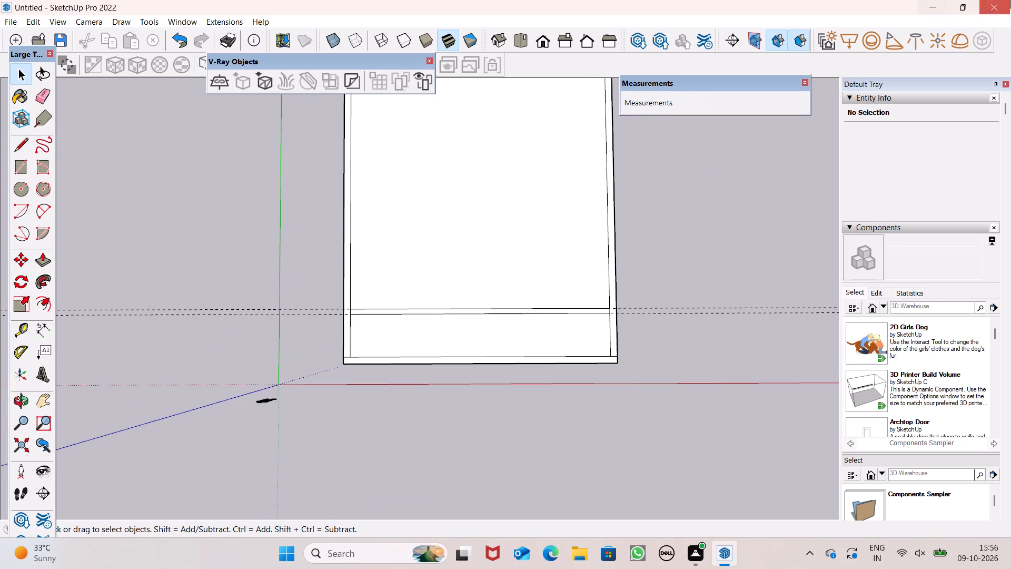
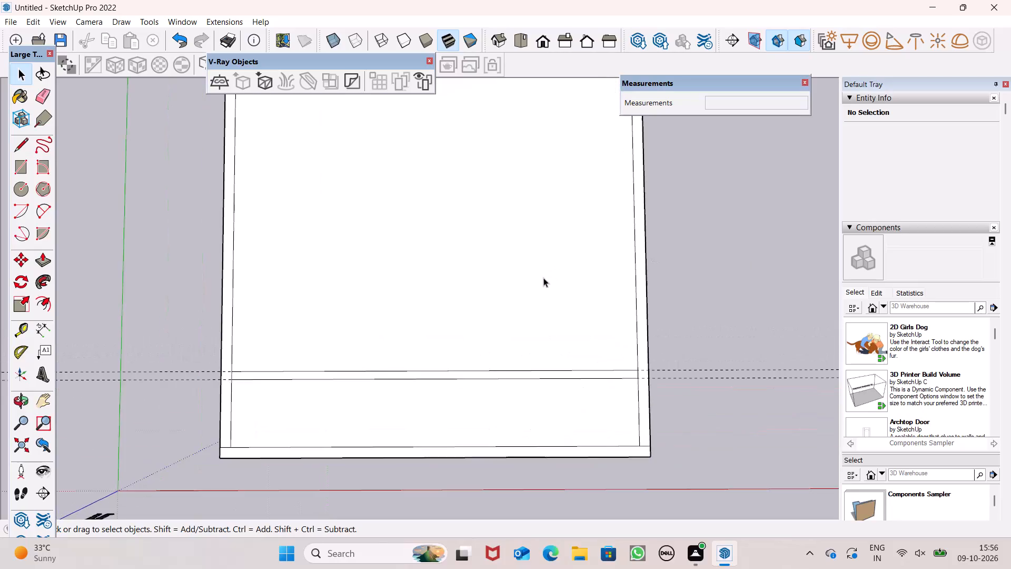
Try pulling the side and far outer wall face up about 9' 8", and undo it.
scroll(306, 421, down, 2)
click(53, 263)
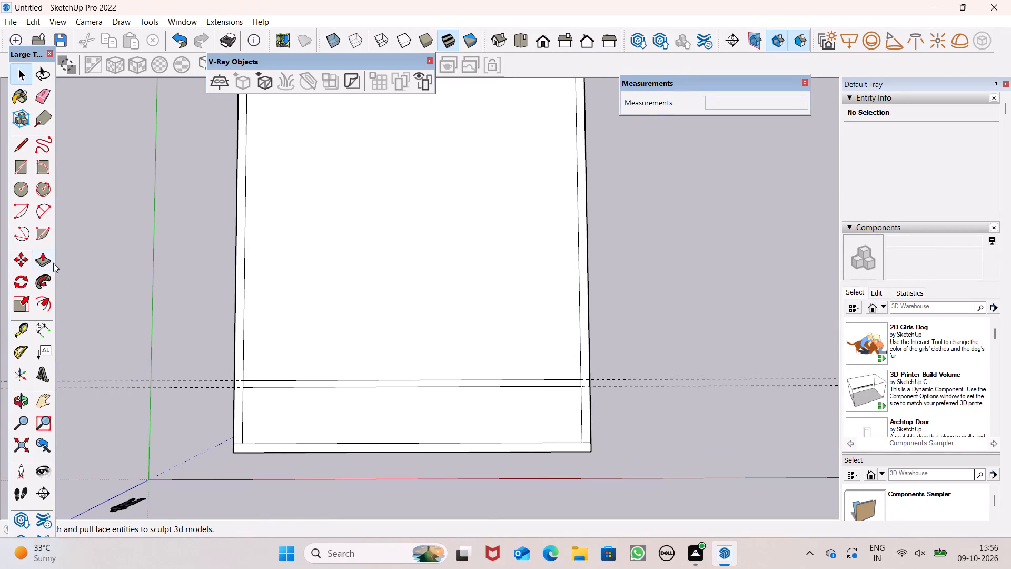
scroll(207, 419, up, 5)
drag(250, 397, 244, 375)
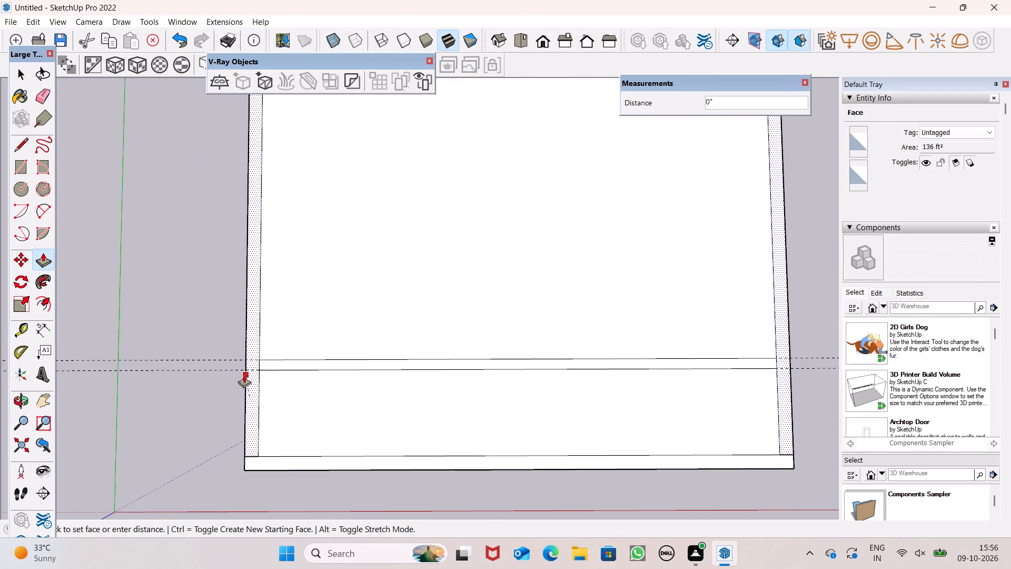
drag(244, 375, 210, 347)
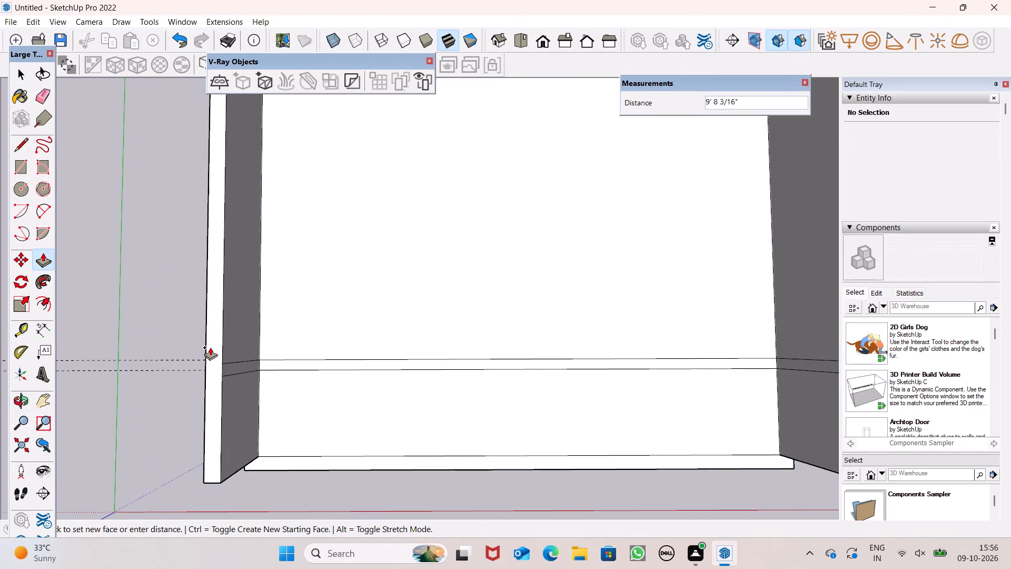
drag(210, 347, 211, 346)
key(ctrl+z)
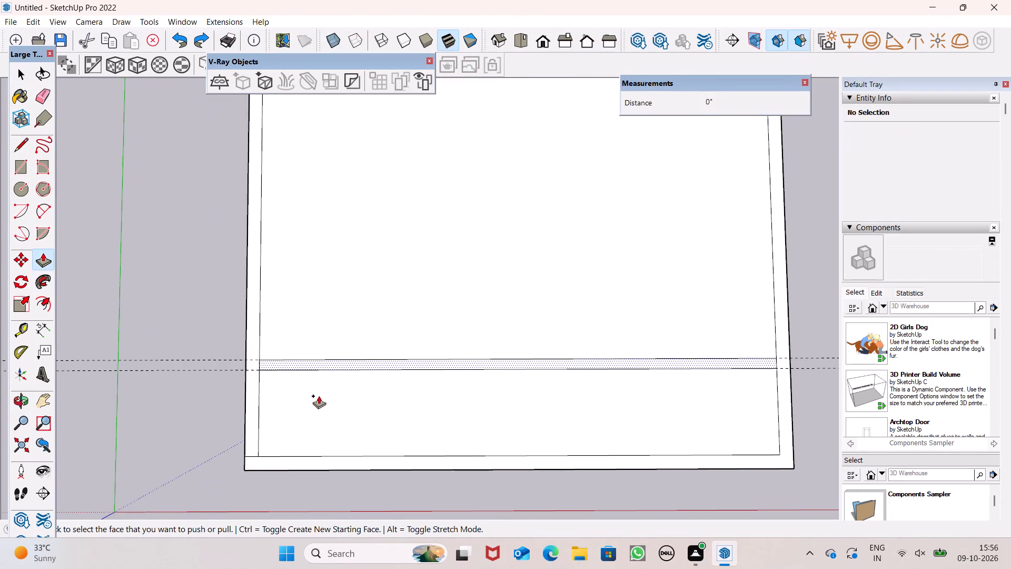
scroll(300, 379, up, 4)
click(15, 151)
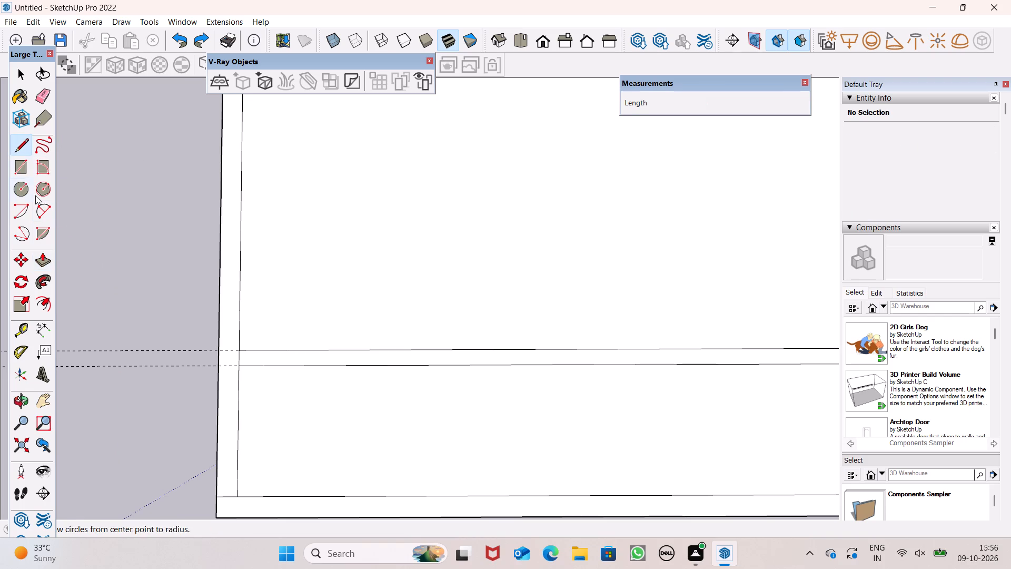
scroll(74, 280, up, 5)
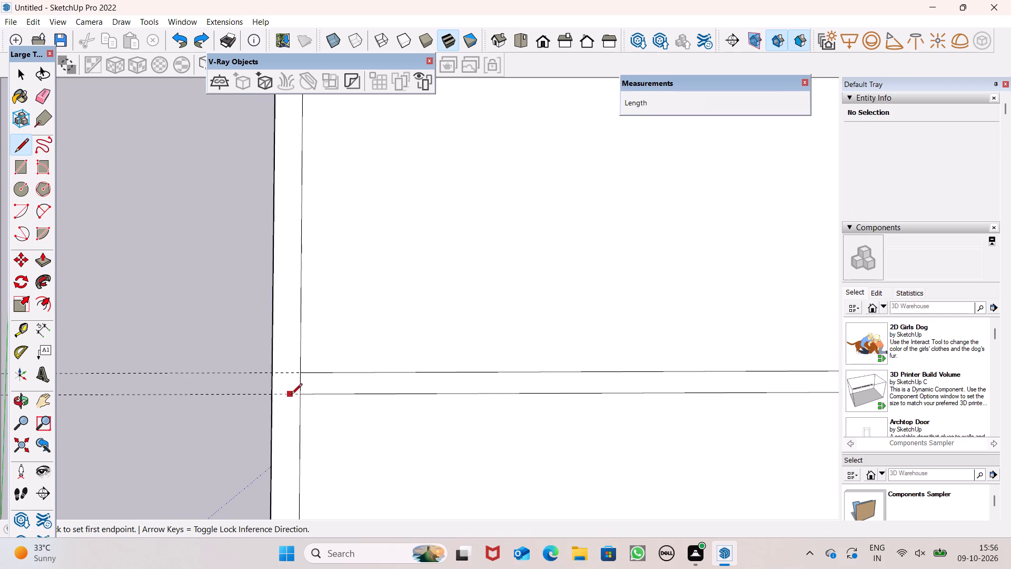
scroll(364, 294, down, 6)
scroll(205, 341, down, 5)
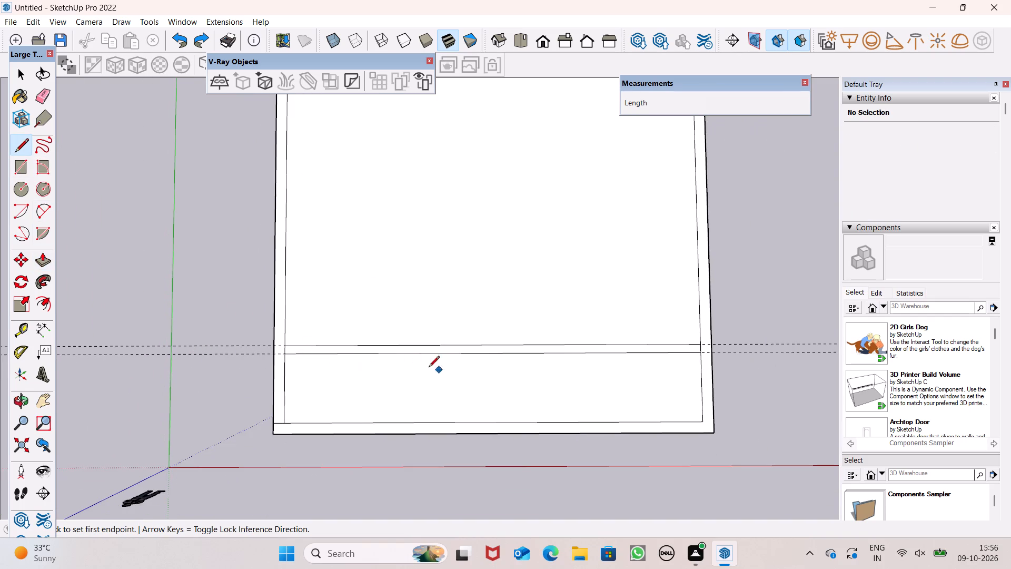
Erase both construction guides and the short edges at each end of the 9" partition, merging it with the side walls.
scroll(266, 343, up, 6)
click(44, 96)
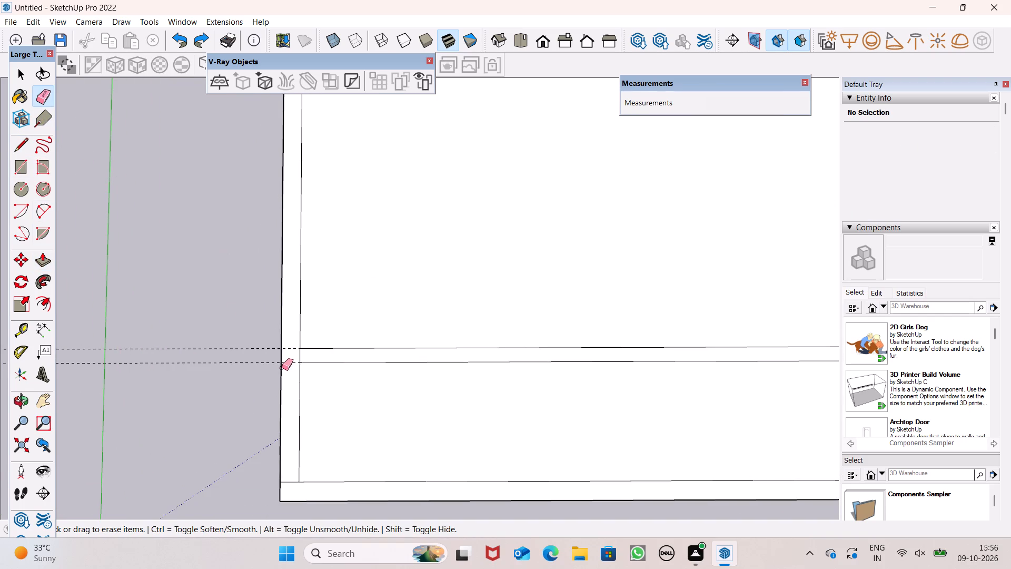
drag(264, 348, 262, 382)
drag(304, 355, 299, 355)
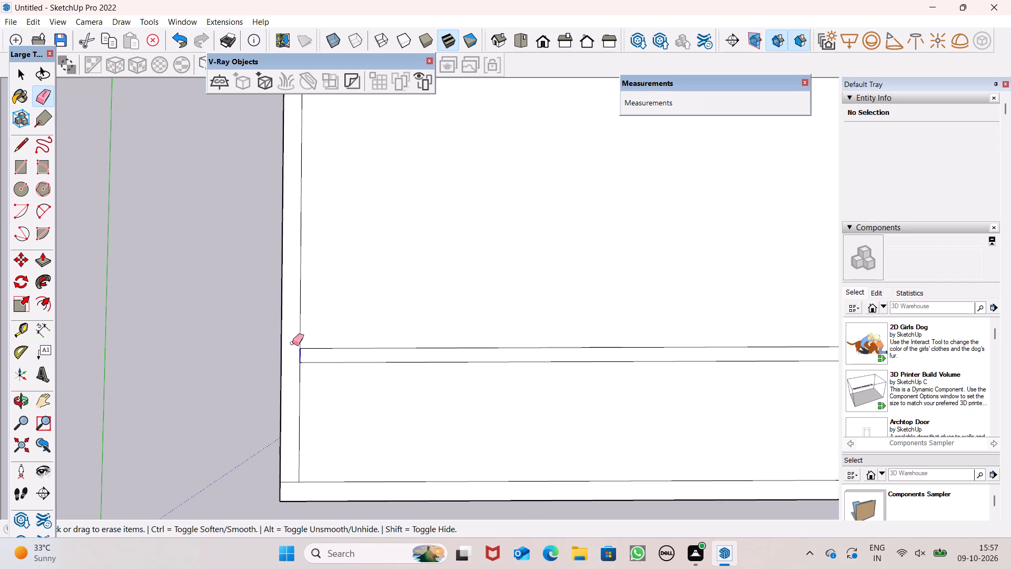
scroll(97, 434, down, 5)
scroll(869, 378, up, 6)
scroll(706, 378, up, 5)
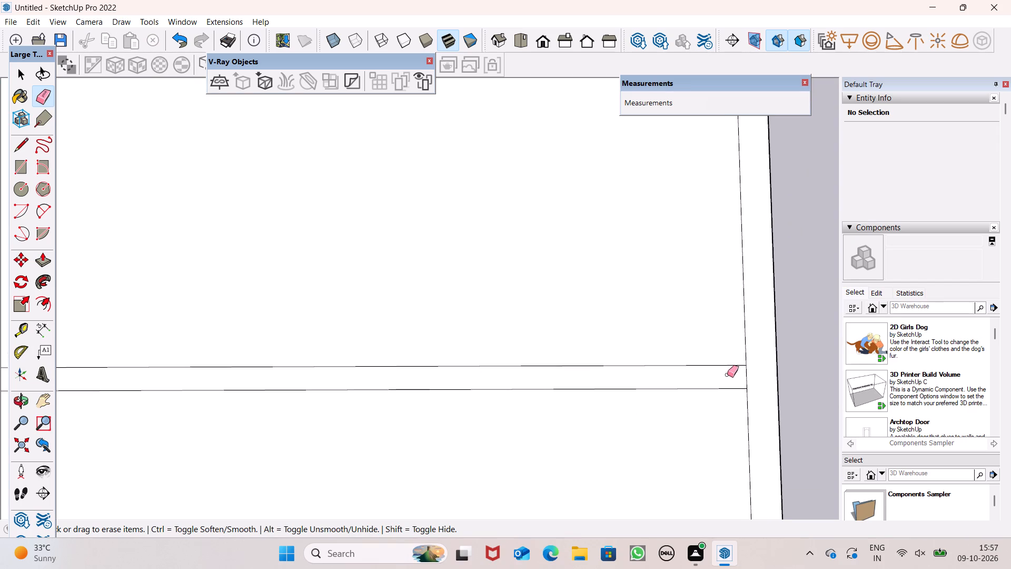
drag(735, 383, 747, 384)
scroll(586, 312, down, 7)
key(space)
scroll(514, 357, down, 1)
scroll(0, 267, up, 2)
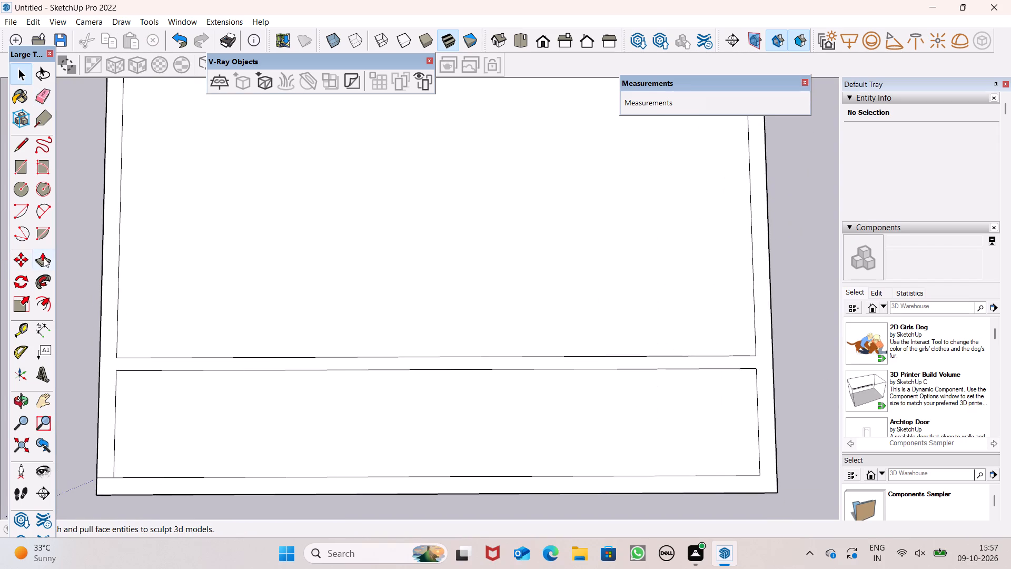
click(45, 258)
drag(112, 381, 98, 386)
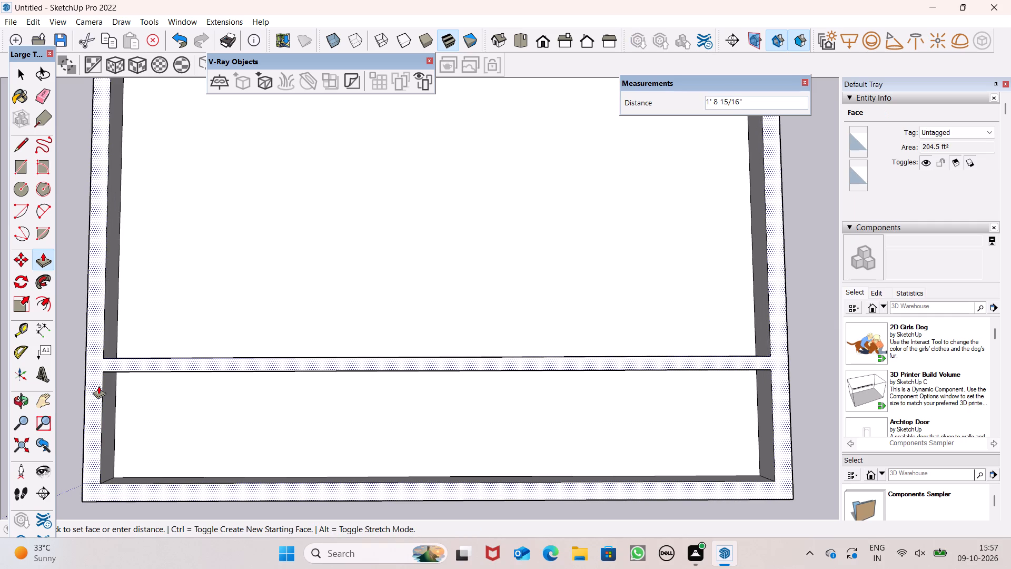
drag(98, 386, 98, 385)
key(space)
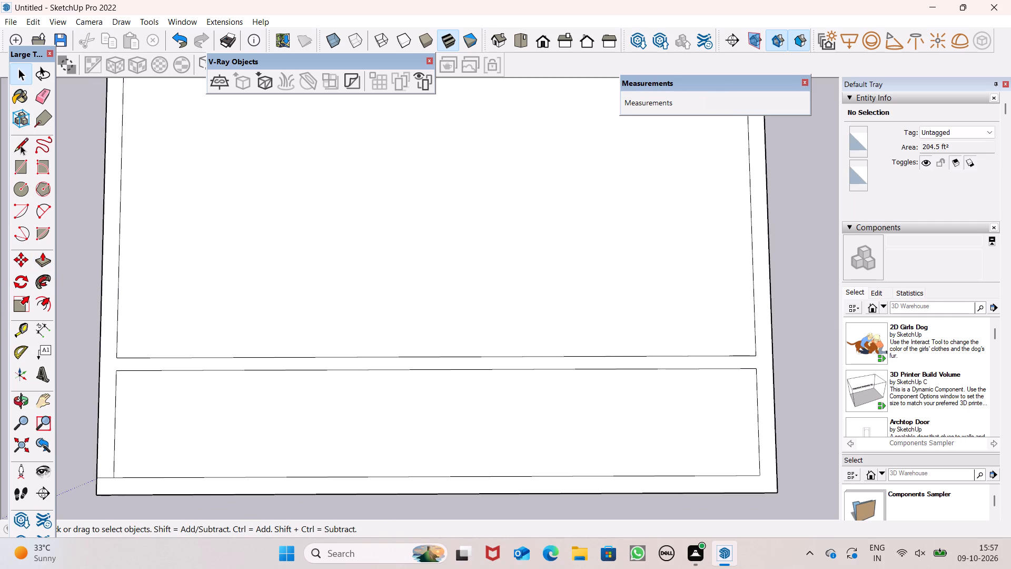
Draw a 1' line along the red axis from the smaller room's outer corner farthest from the origin to the outer edge.
click(21, 145)
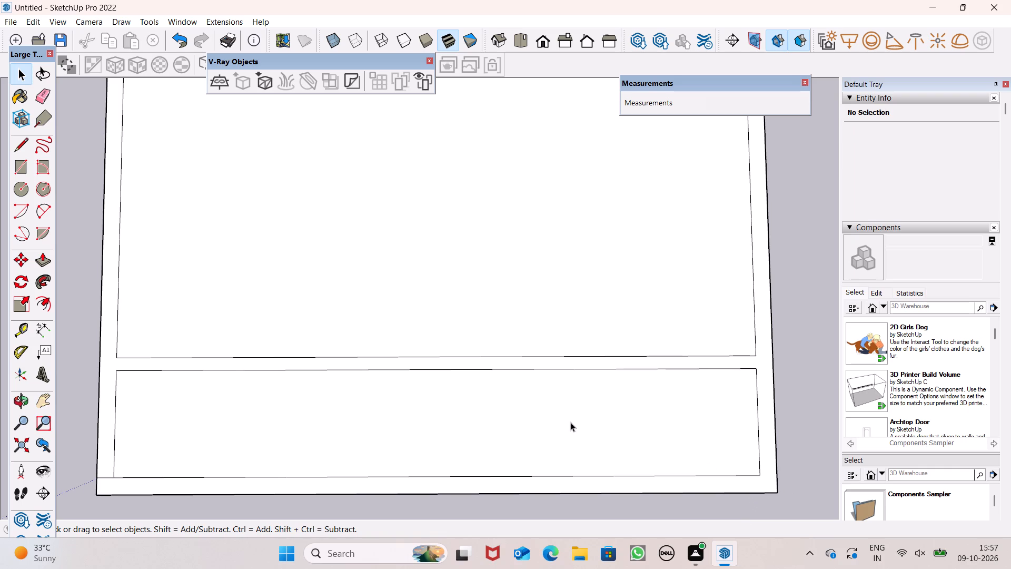
click(16, 155)
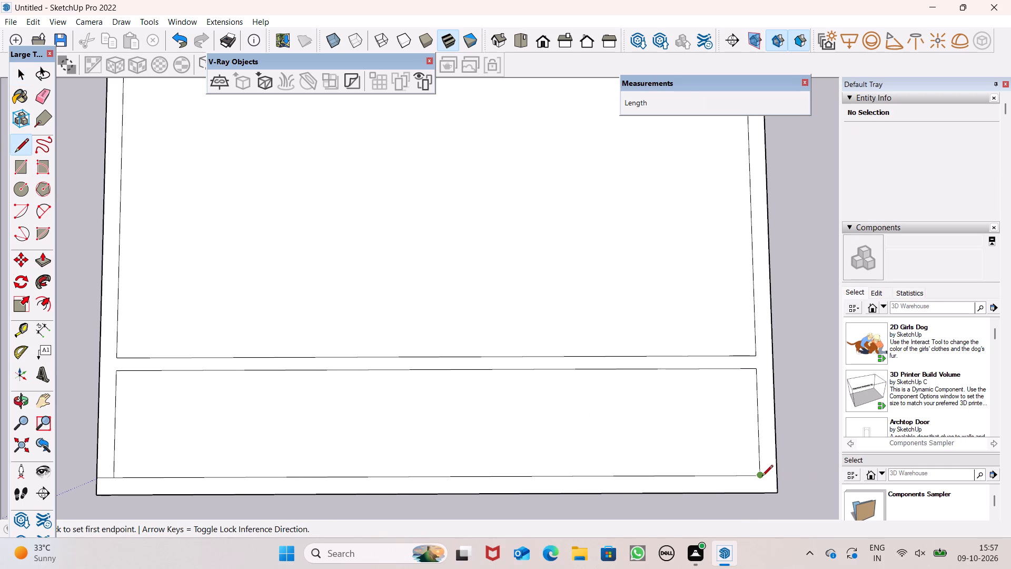
click(762, 476)
click(775, 474)
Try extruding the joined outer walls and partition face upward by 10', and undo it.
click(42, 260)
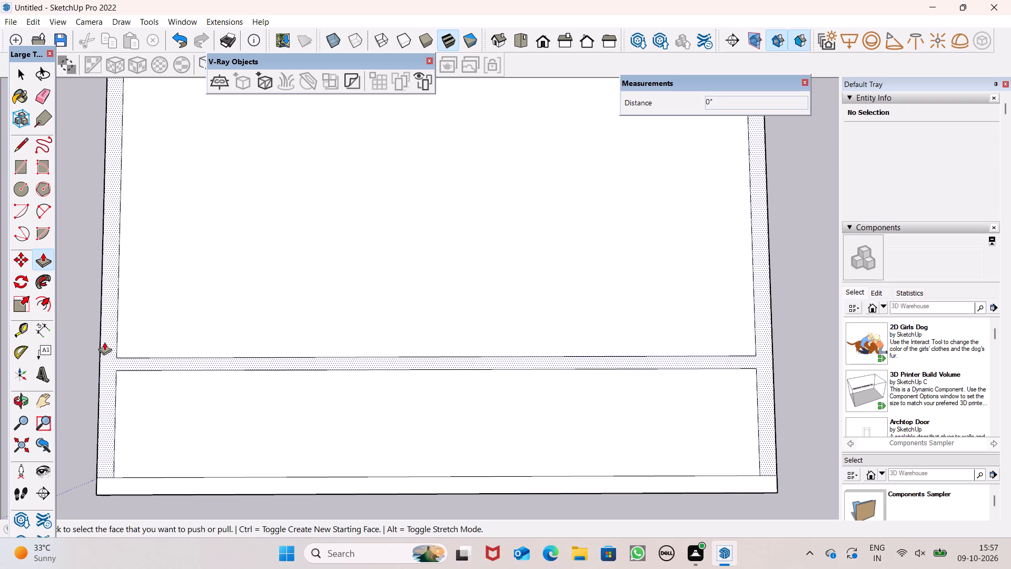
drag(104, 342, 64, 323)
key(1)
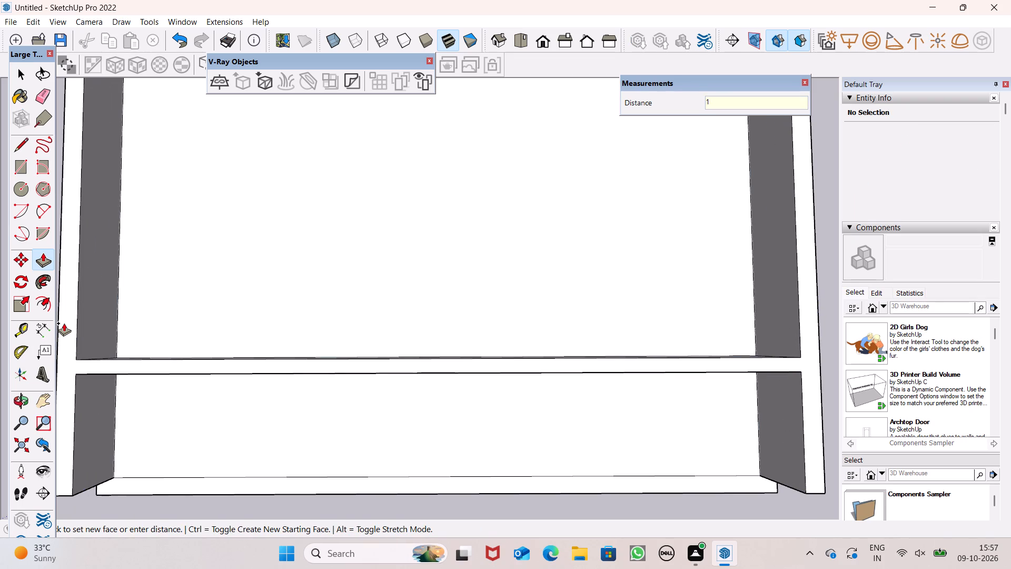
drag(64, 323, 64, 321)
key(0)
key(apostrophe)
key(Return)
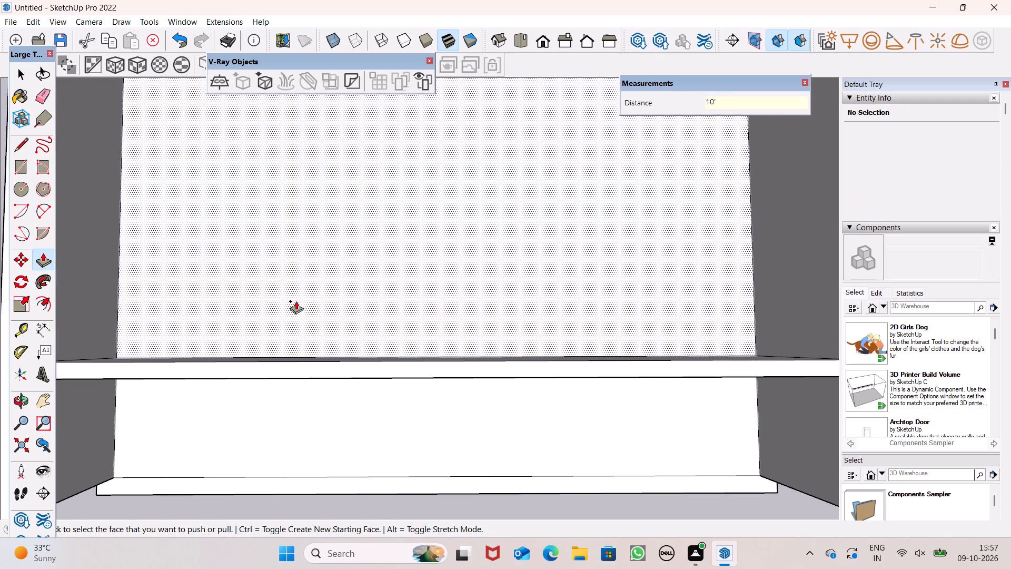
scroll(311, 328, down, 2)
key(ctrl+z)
Push/Pull the floor face of the smaller room nearest the red axis up 4".
middle_drag(310, 433, 322, 406)
scroll(312, 431, up, 1)
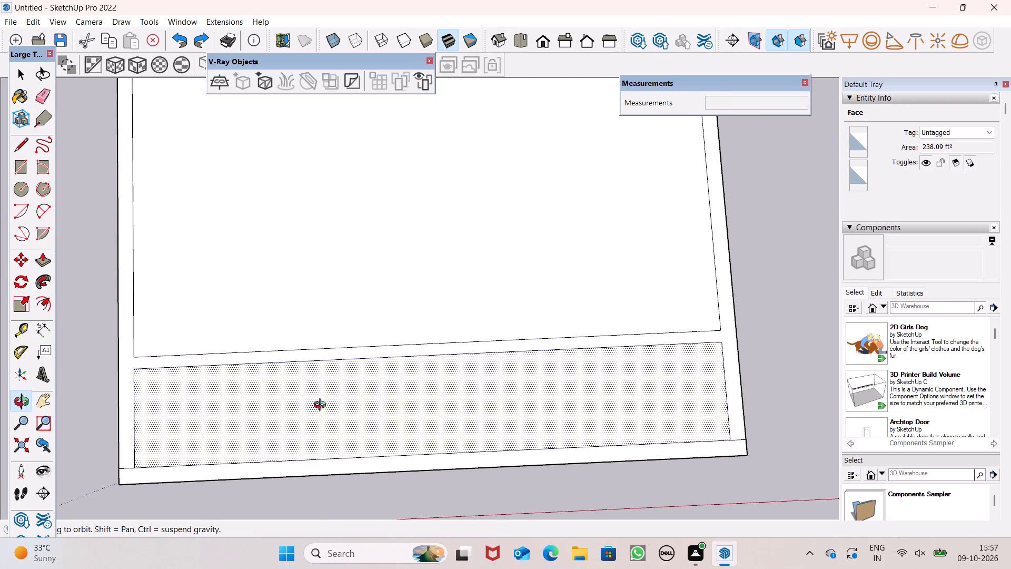
middle_drag(322, 406, 301, 311)
scroll(225, 410, up, 2)
drag(225, 425, 225, 419)
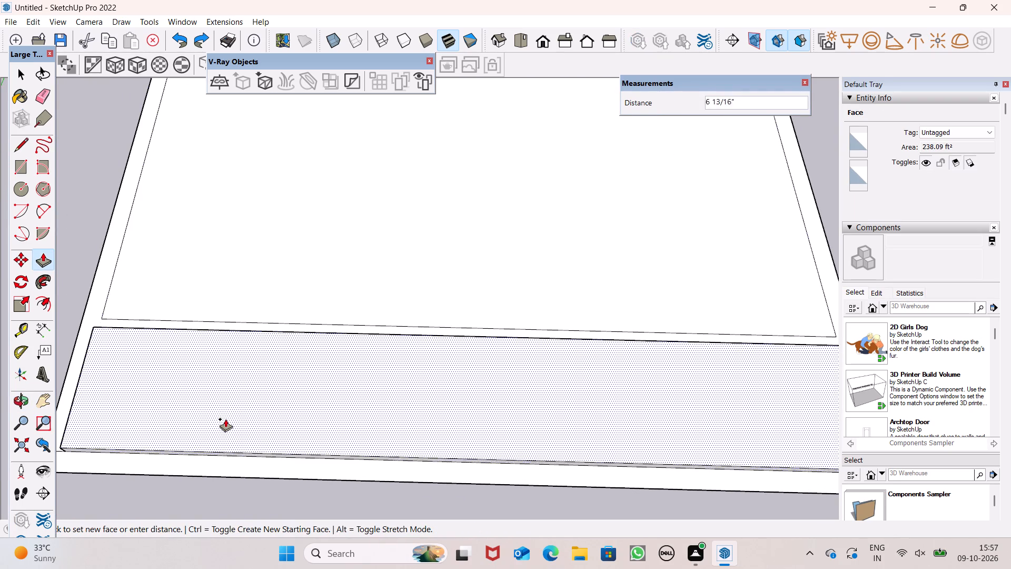
drag(225, 419, 225, 417)
click(225, 416)
key(4)
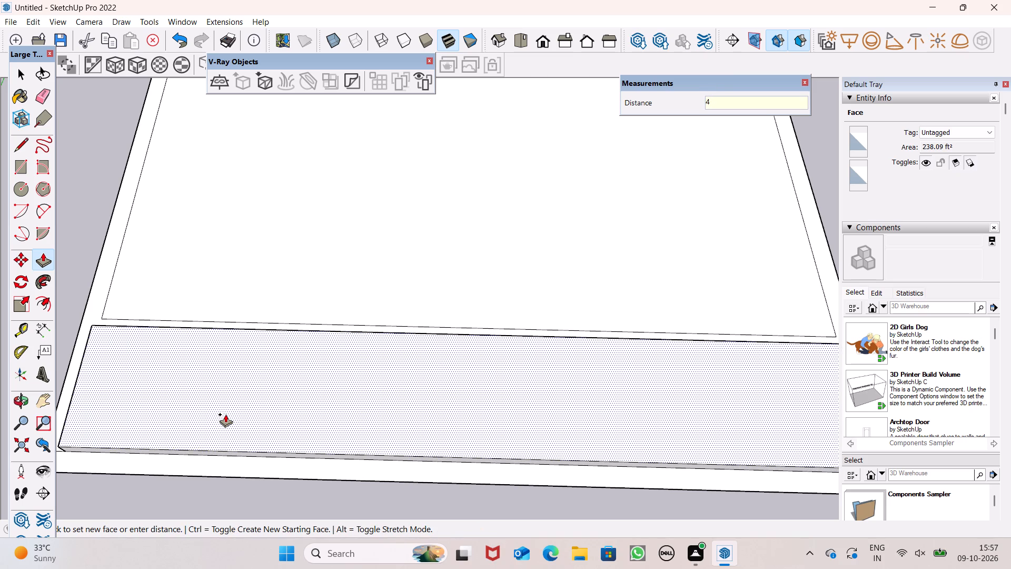
key(shift+quotedbl)
key(Return)
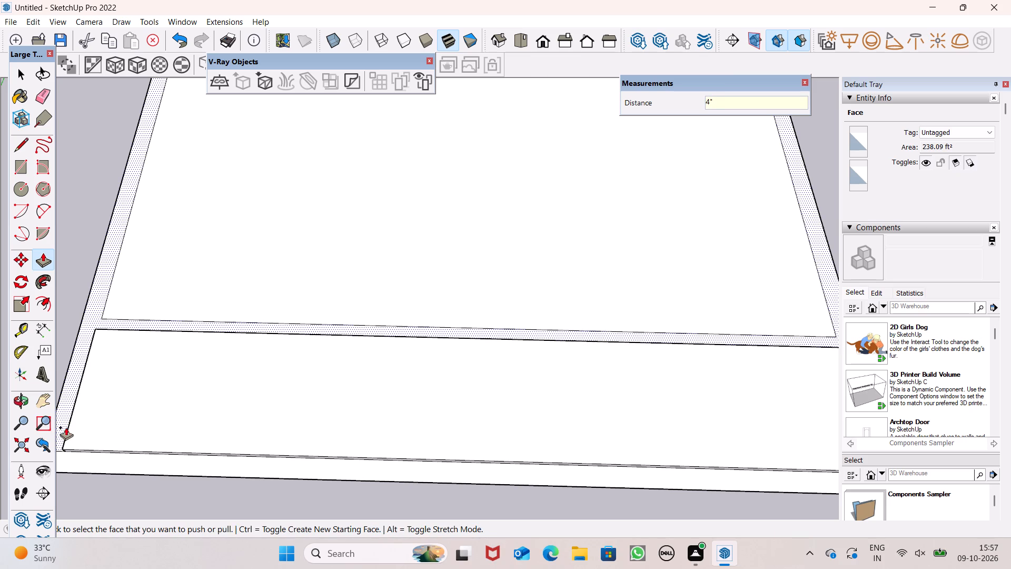
Push/Pull the joined outer walls and partition face up 4", flush with the smaller room's raised floor.
drag(65, 427, 81, 424)
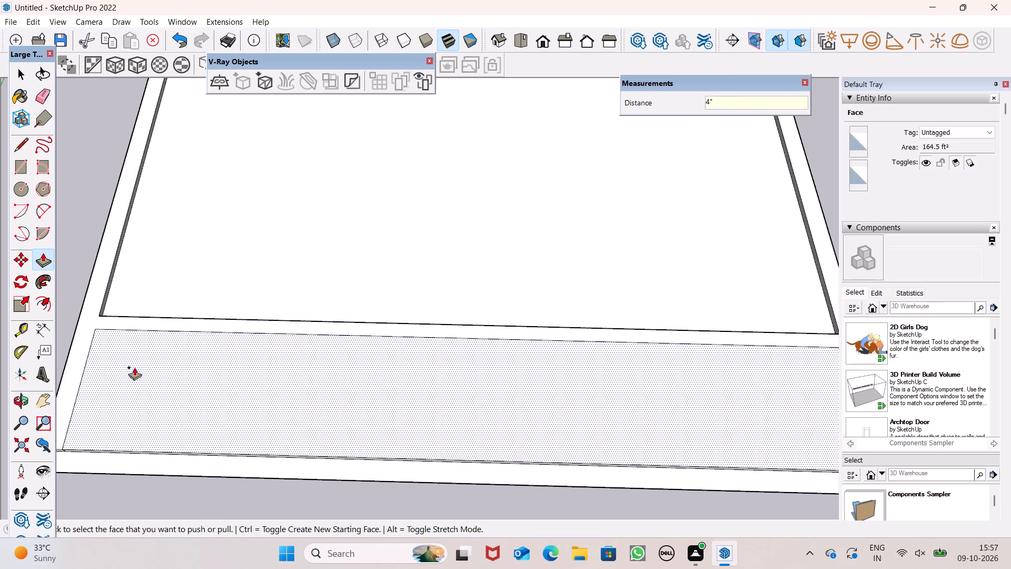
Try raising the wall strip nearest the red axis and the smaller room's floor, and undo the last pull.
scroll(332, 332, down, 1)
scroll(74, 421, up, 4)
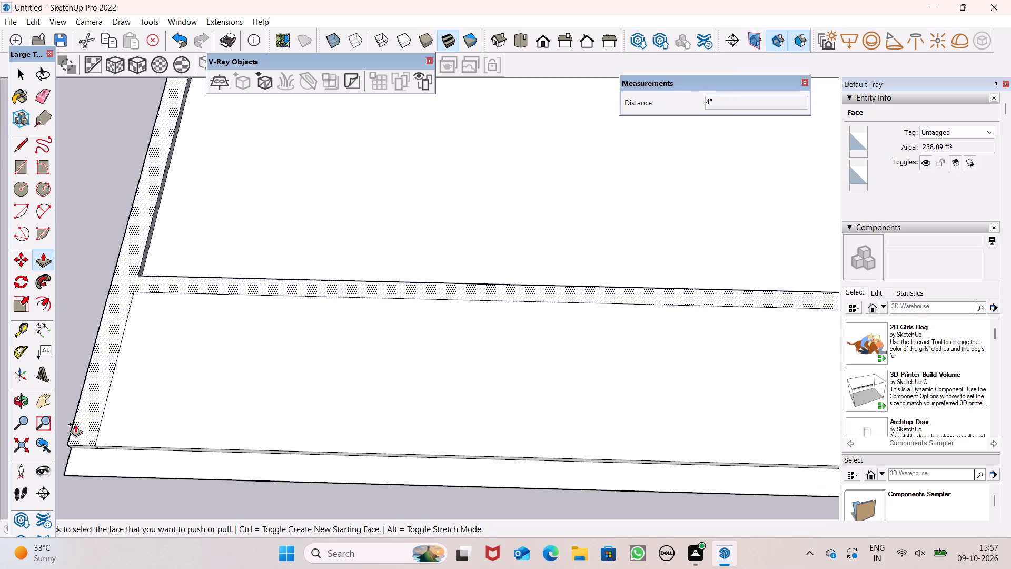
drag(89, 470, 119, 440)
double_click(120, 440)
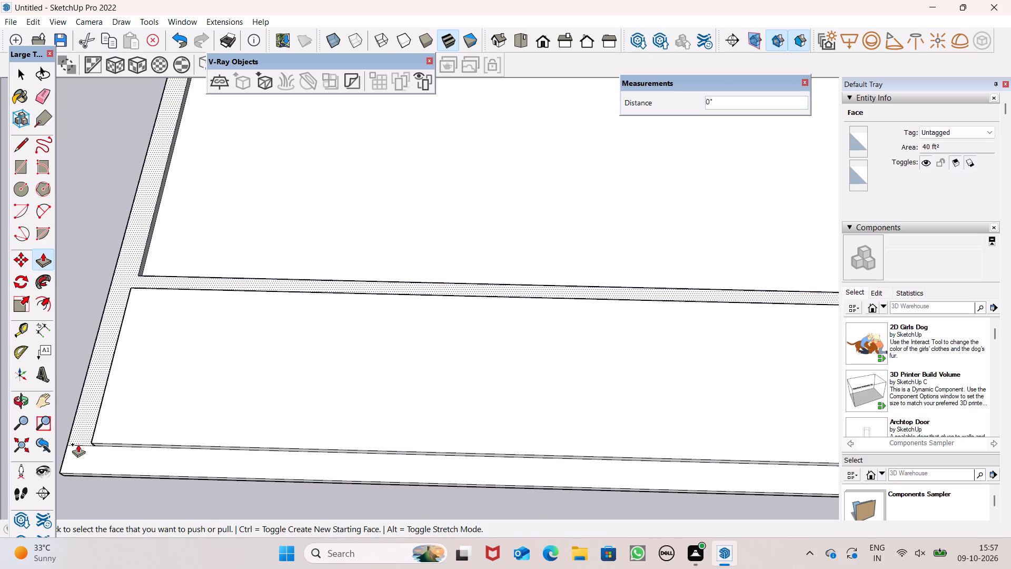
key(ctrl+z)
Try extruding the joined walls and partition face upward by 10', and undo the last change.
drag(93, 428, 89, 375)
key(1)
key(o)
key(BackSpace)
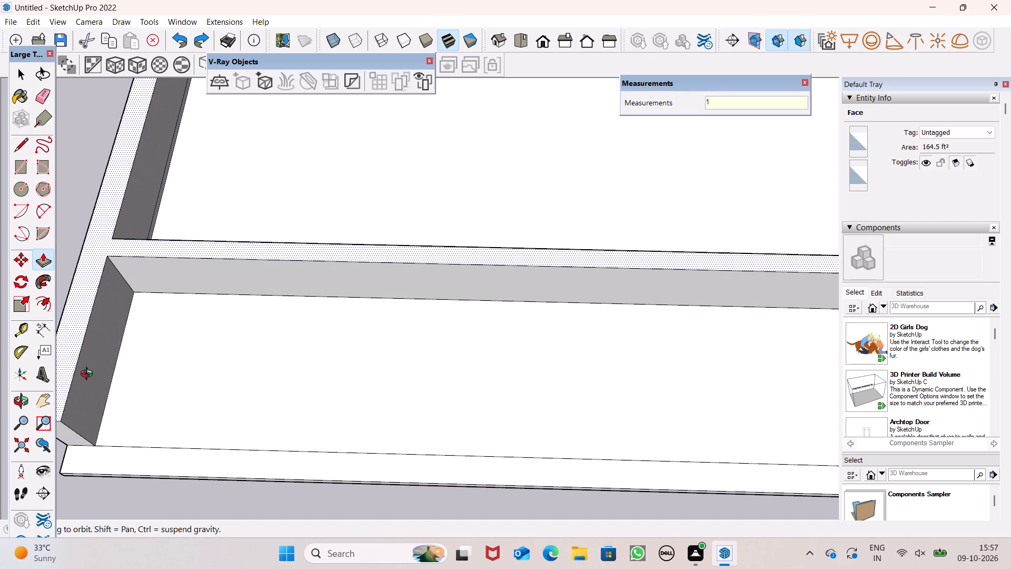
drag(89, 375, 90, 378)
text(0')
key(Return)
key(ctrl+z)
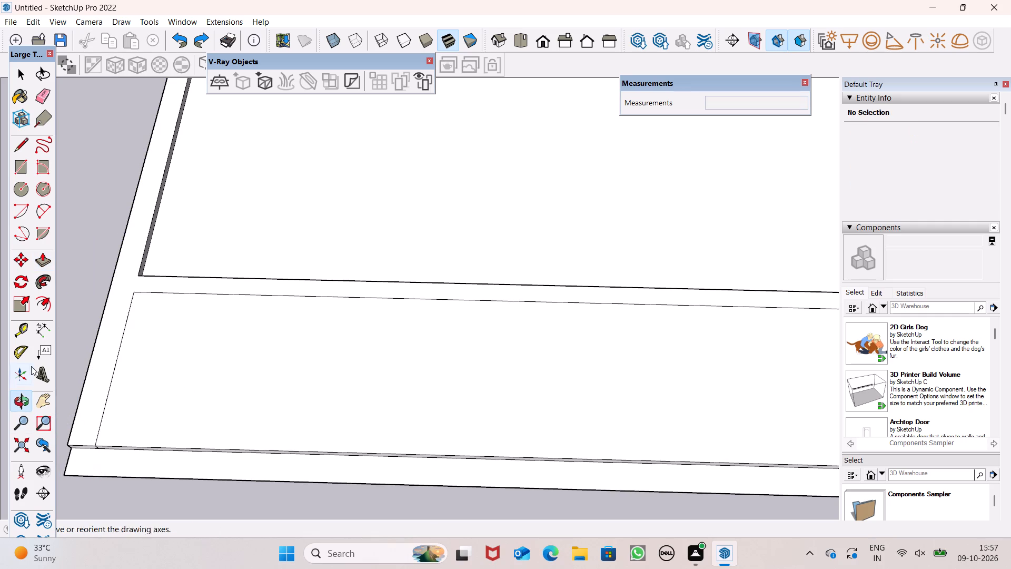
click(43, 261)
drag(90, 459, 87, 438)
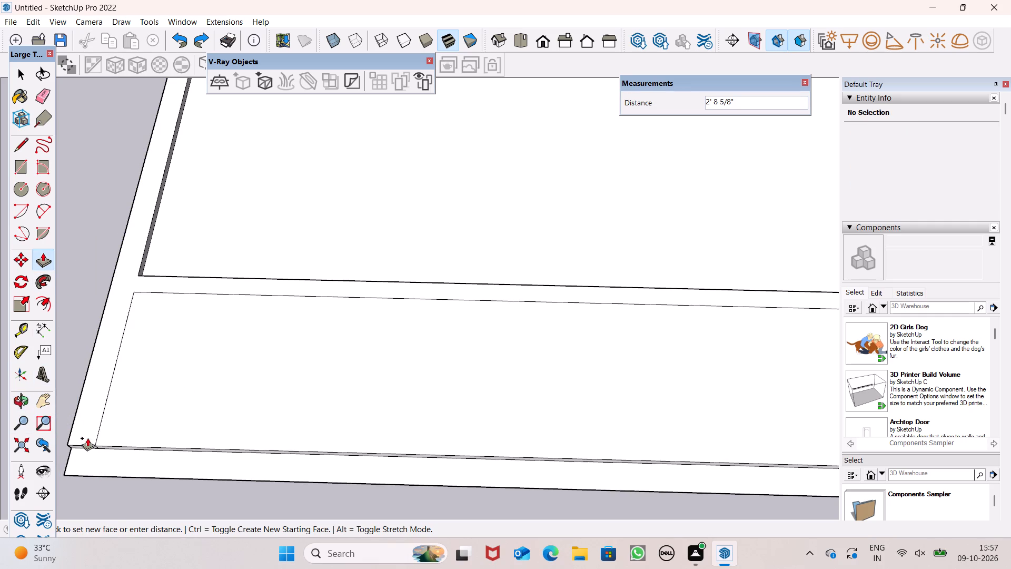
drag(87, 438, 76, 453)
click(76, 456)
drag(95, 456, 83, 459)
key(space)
Push/Pull the outer wall strip nearest the red axis up 4", flush with the raised floor of the smaller room.
scroll(313, 351, down, 11)
middle_drag(430, 417, 484, 67)
scroll(465, 326, up, 1)
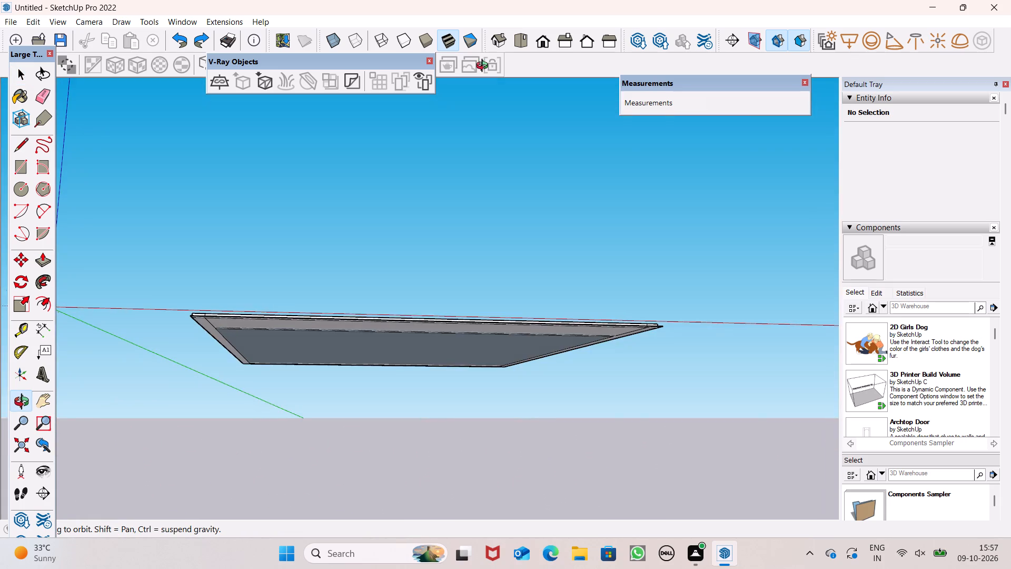
middle_drag(484, 67, 404, 404)
scroll(244, 280, up, 7)
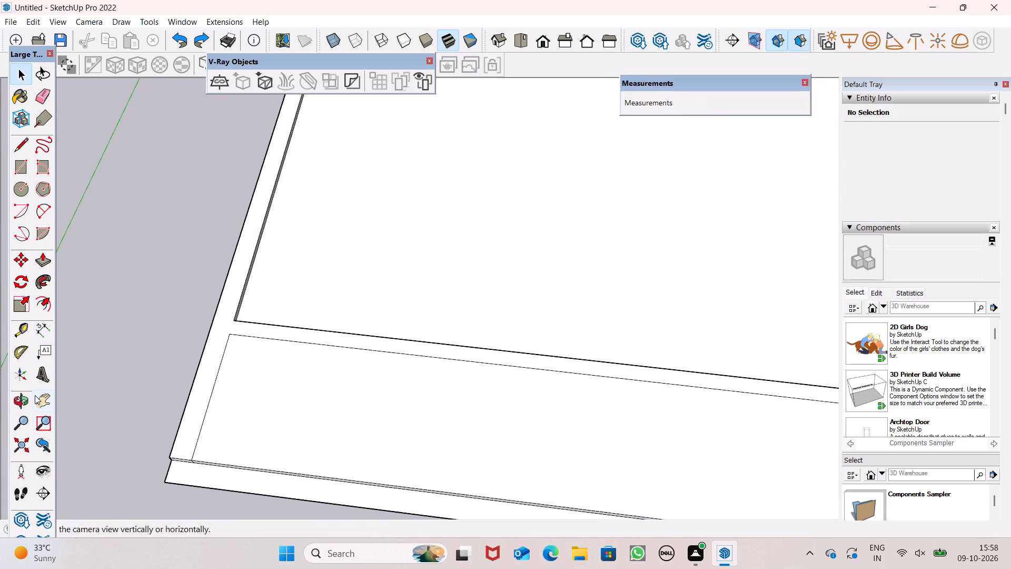
click(44, 268)
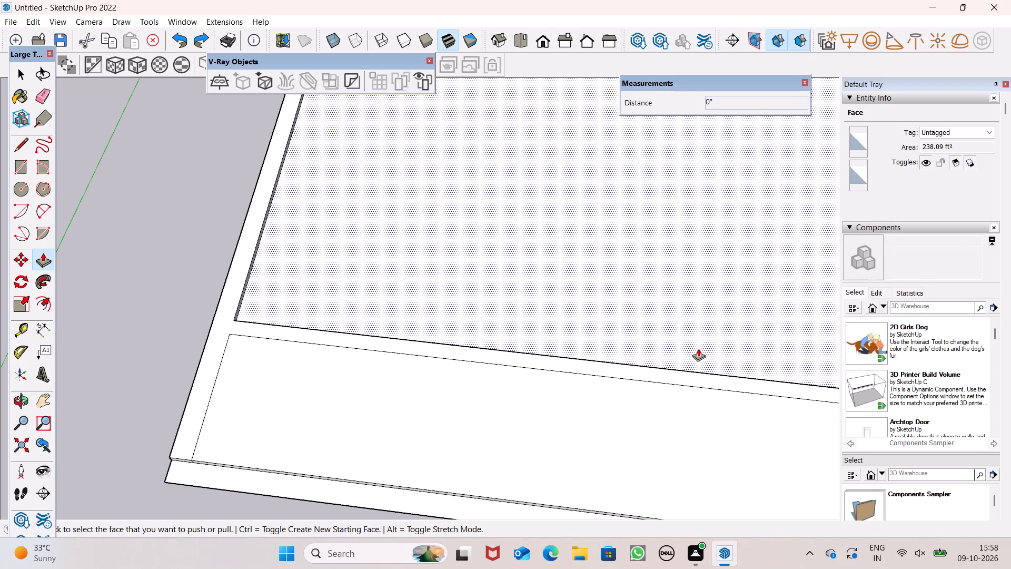
scroll(391, 318, down, 5)
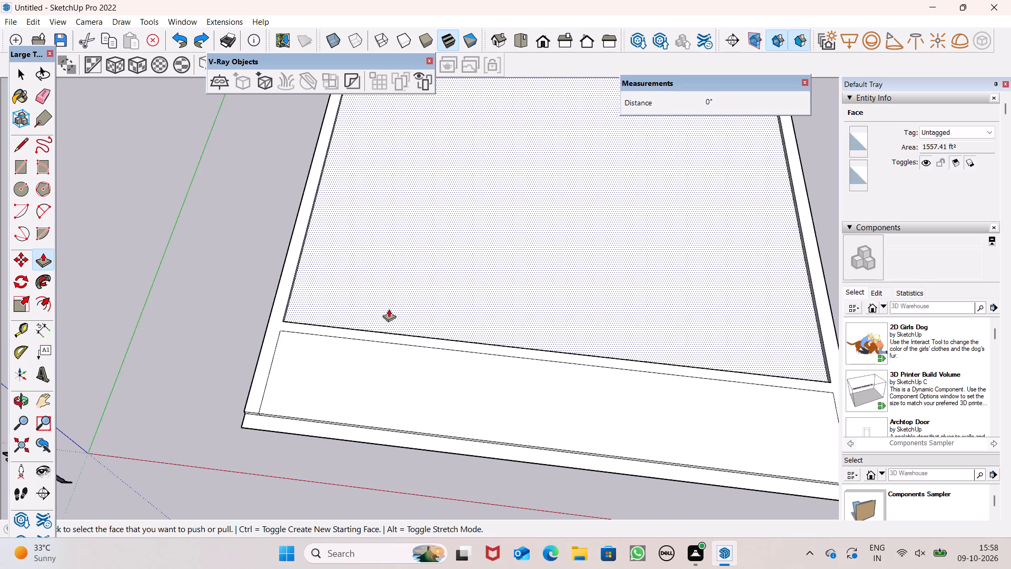
scroll(389, 311, down, 3)
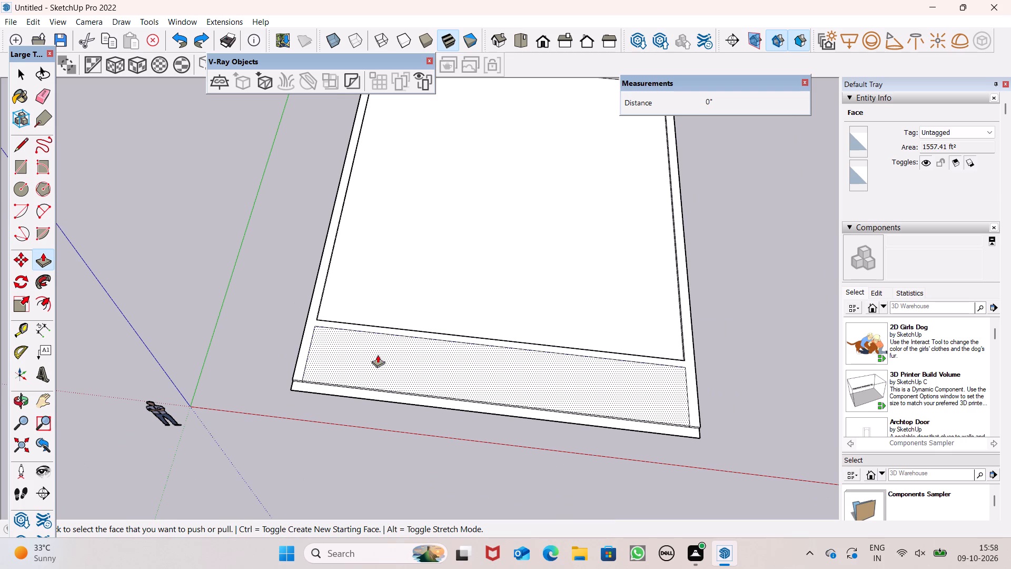
scroll(337, 413, down, 1)
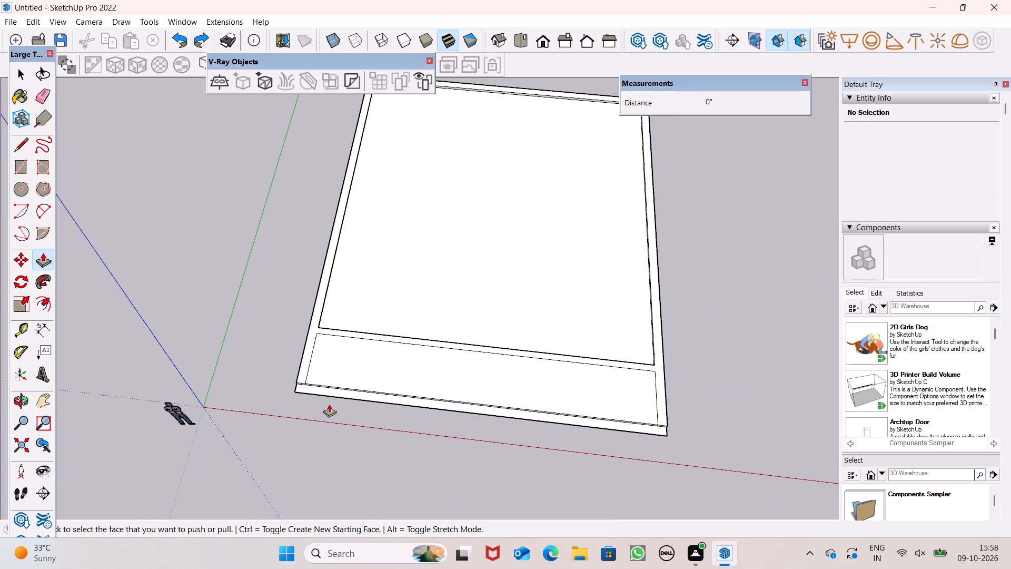
scroll(308, 418, up, 2)
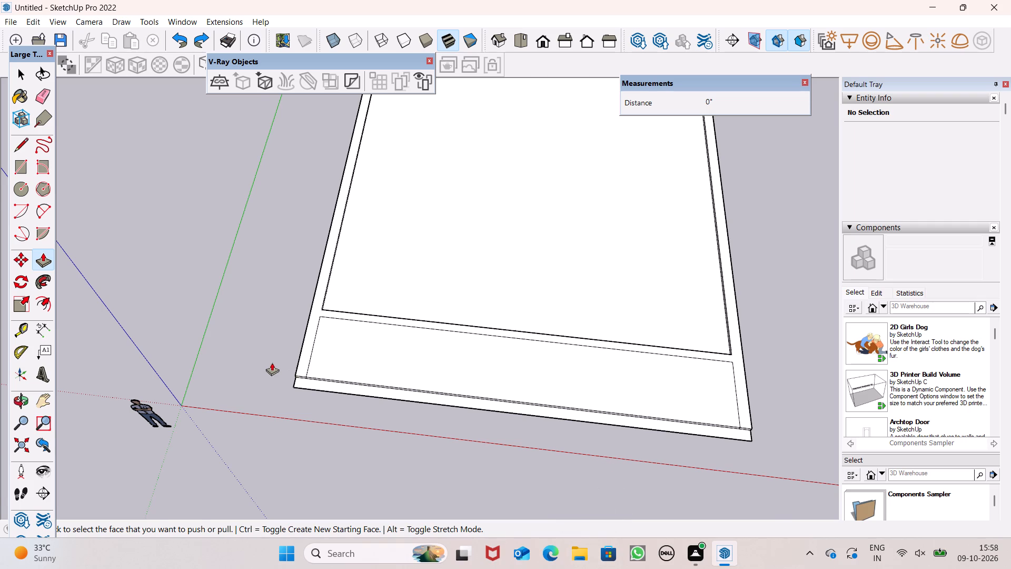
scroll(271, 362, up, 7)
scroll(390, 290, up, 5)
scroll(379, 280, down, 1)
scroll(379, 280, up, 1)
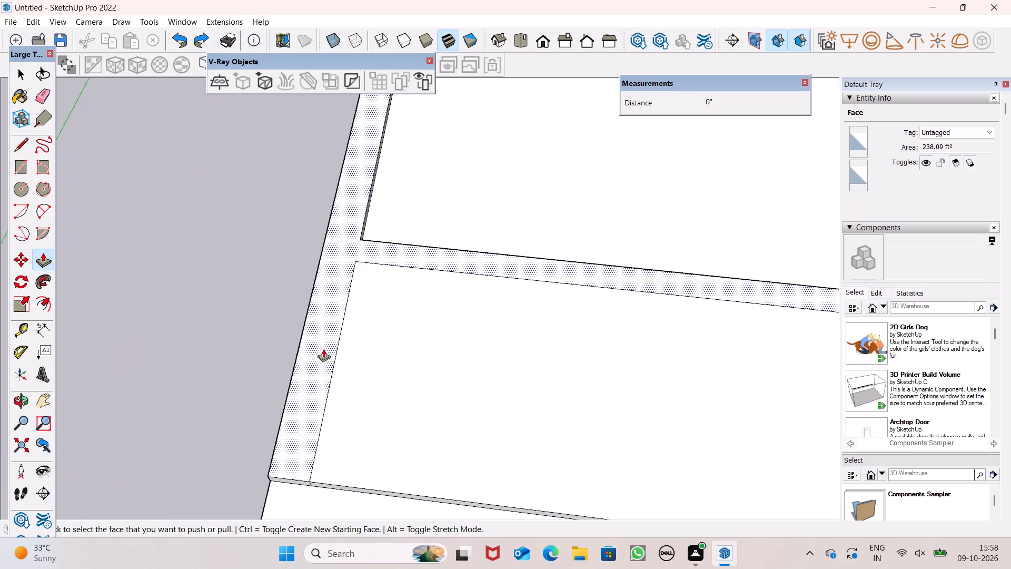
scroll(353, 342, down, 5)
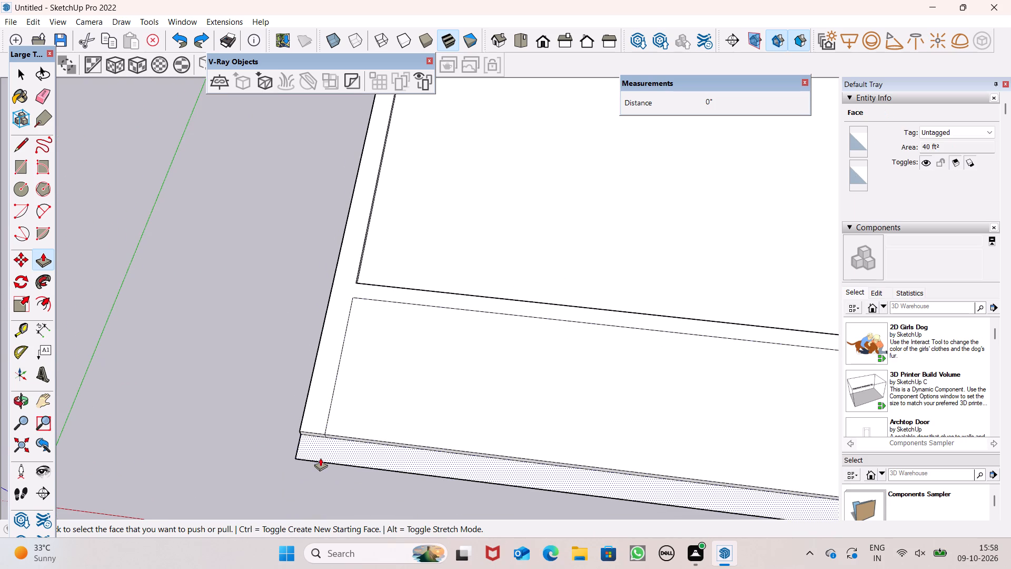
drag(316, 451, 363, 385)
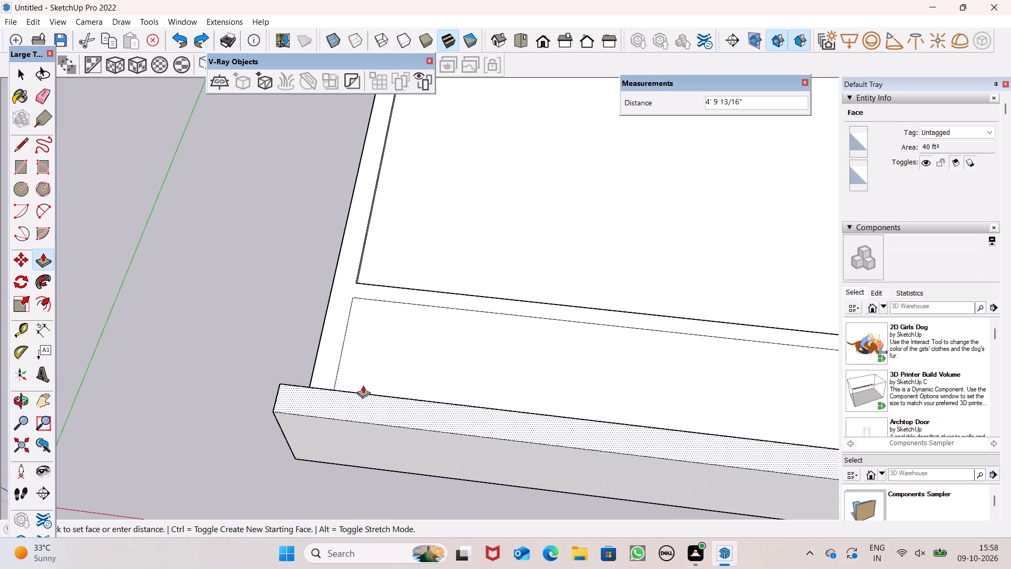
drag(363, 385, 439, 367)
Push/Pull the larger room's floor face up 4", flush with the top of the surrounding wall face.
drag(405, 247, 350, 278)
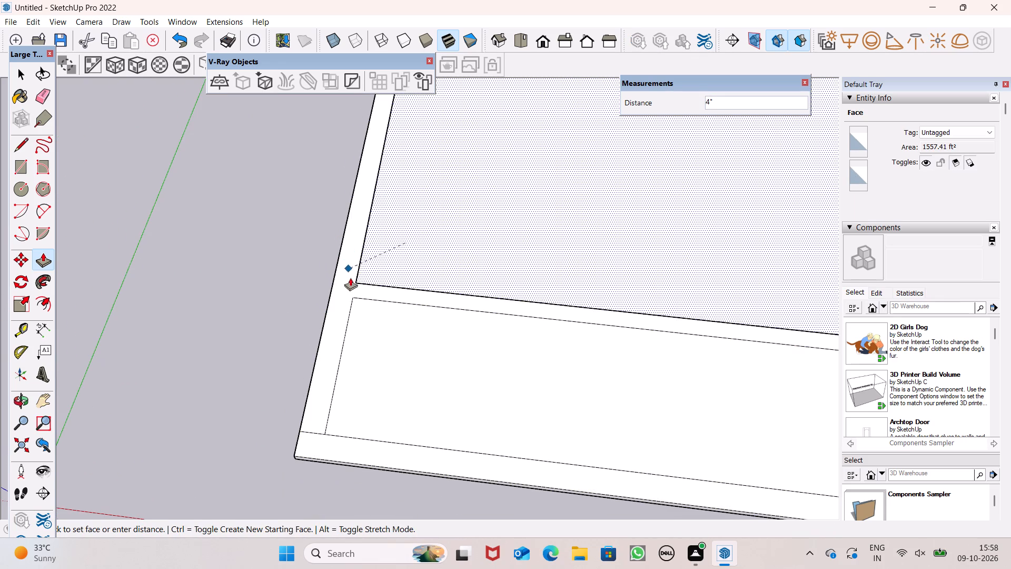
drag(350, 278, 350, 286)
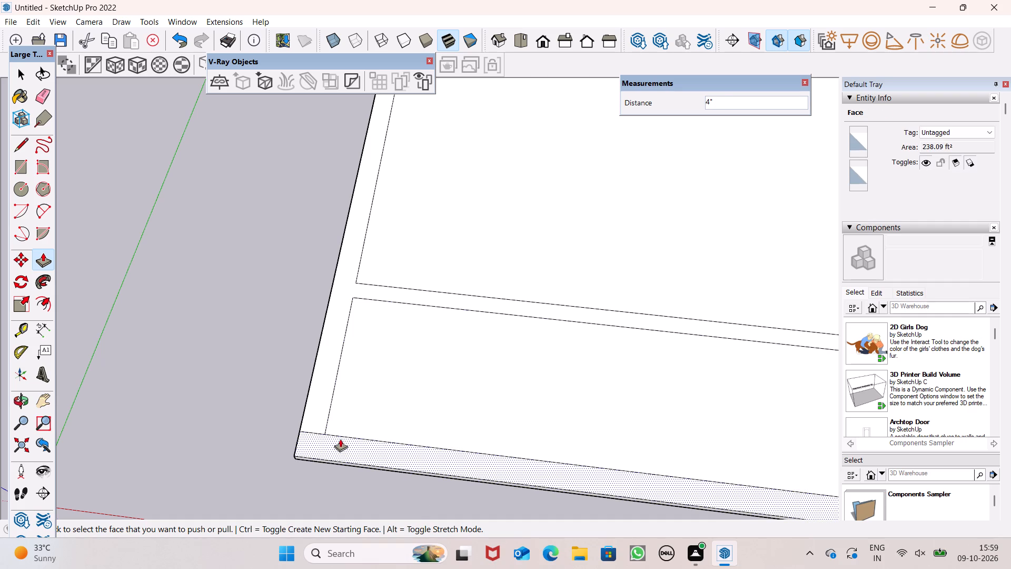
Extrude the joined outer walls and partition face upward by 10', leaving out the strip nearest the red axis.
drag(321, 417, 284, 346)
text(10')
key(Return)
Examine the extruded walls, the partition and both rooms' floors from several angles.
scroll(284, 364, down, 7)
scroll(302, 347, up, 1)
scroll(394, 288, down, 4)
middle_drag(467, 358, 483, 181)
scroll(480, 285, up, 1)
scroll(448, 266, down, 2)
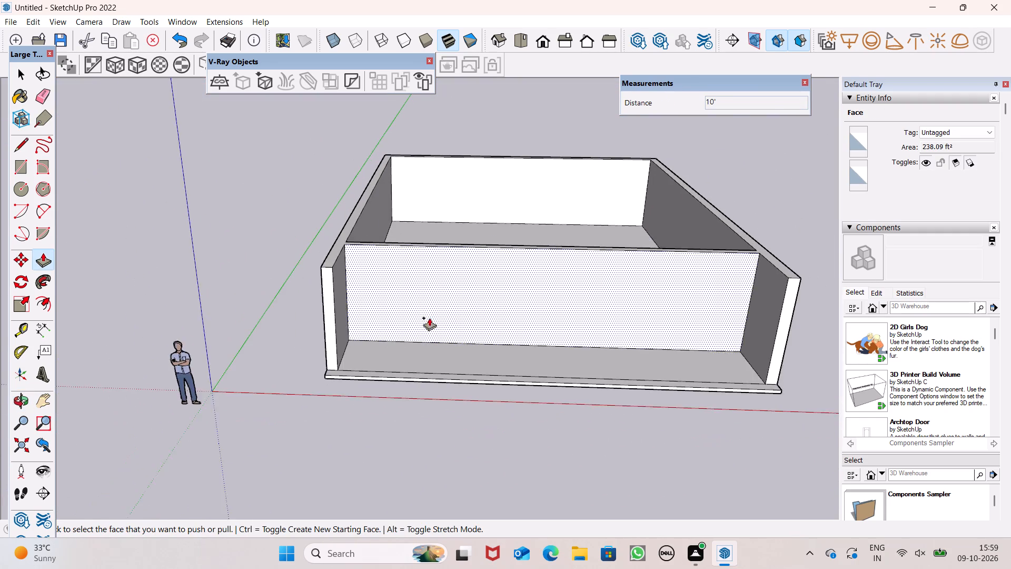
scroll(429, 318, down, 1)
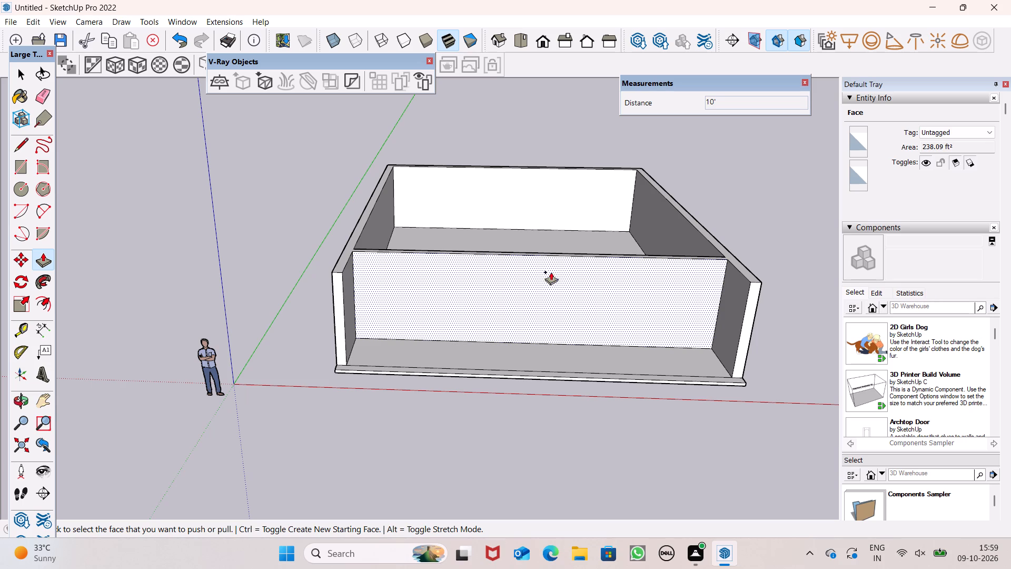
scroll(472, 241, down, 2)
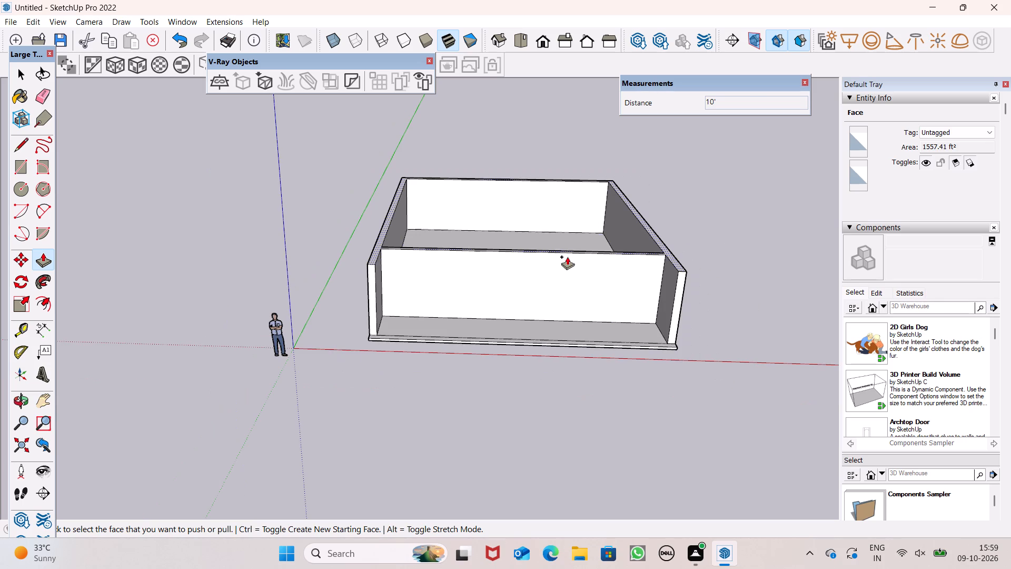
scroll(629, 264, up, 3)
scroll(618, 310, up, 1)
middle_drag(621, 318, 632, 320)
scroll(623, 323, up, 1)
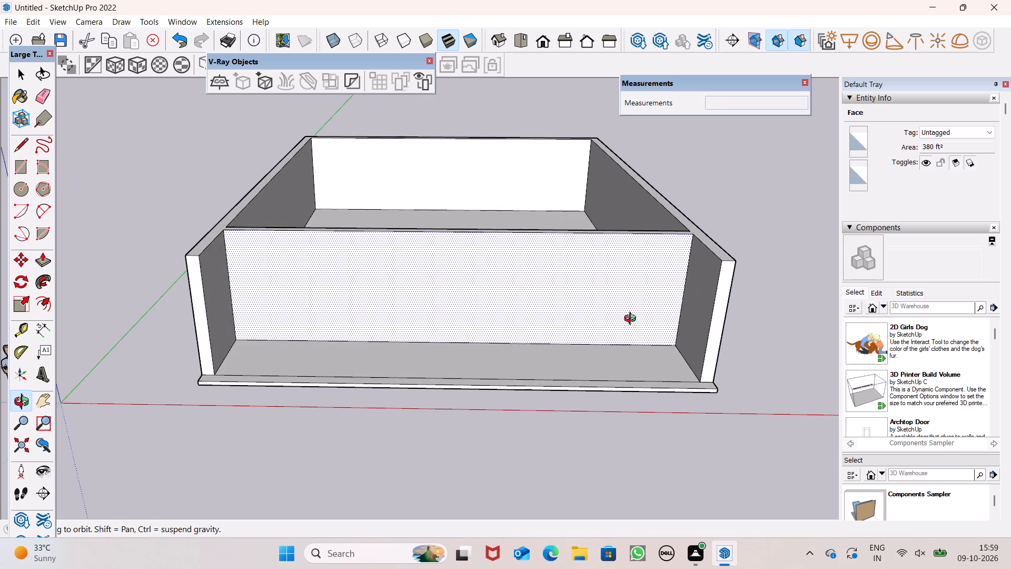
middle_drag(632, 320, 626, 358)
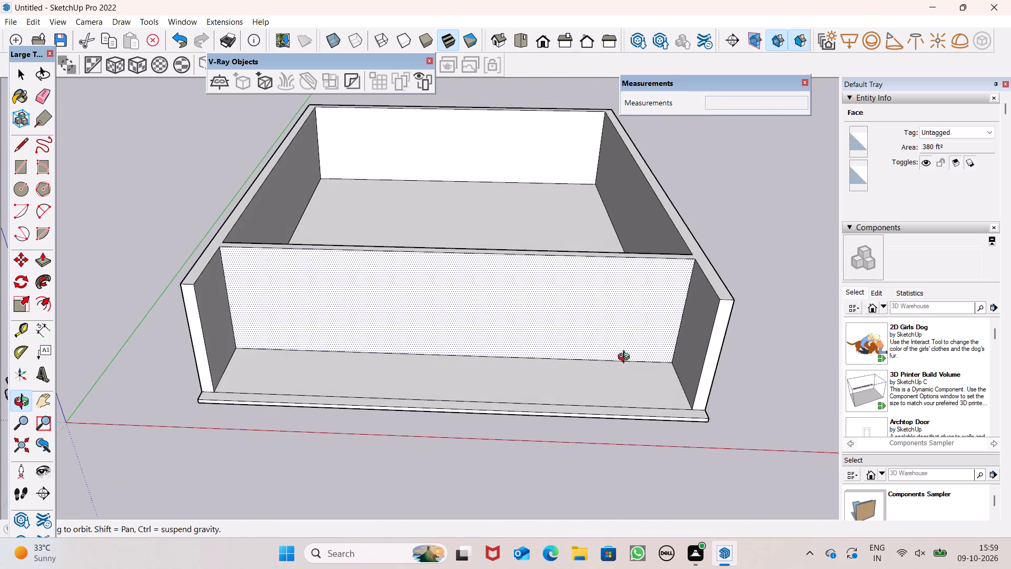
middle_drag(626, 358, 627, 358)
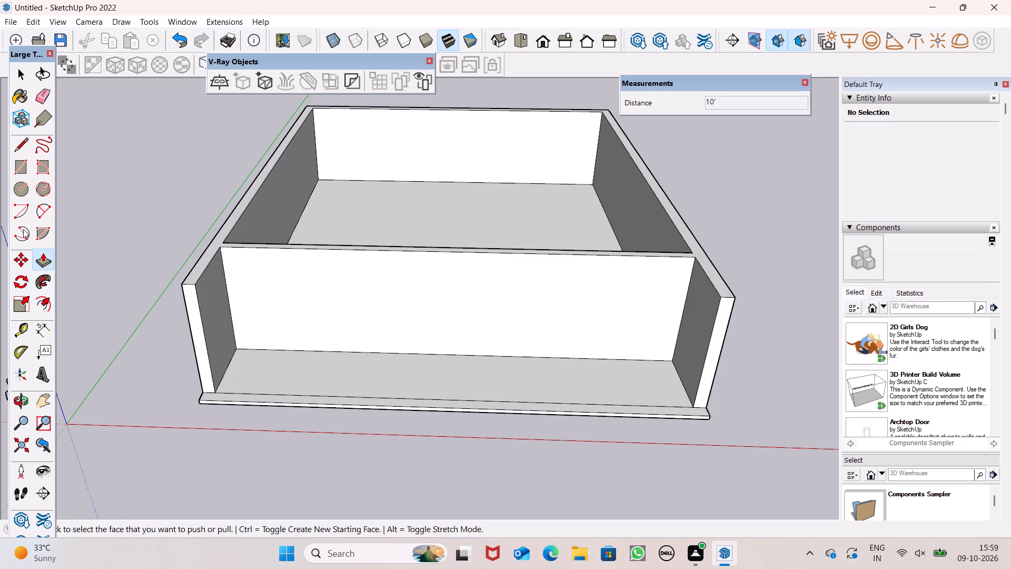
Draw a full-height rectangle about 9' 5" by 10' on the partition's smaller-room face, from its top edge to the floor.
click(25, 160)
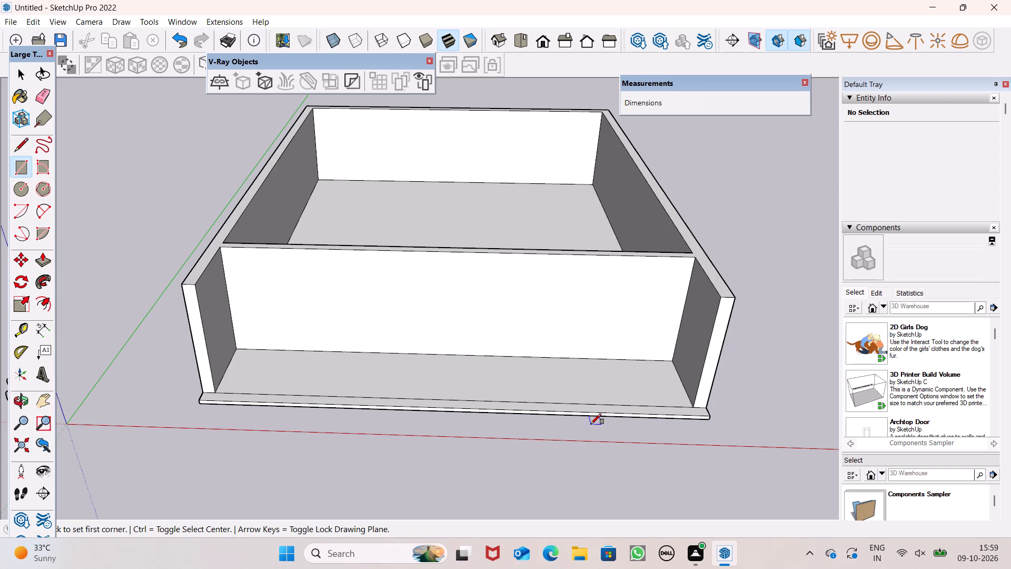
middle_drag(485, 395, 498, 377)
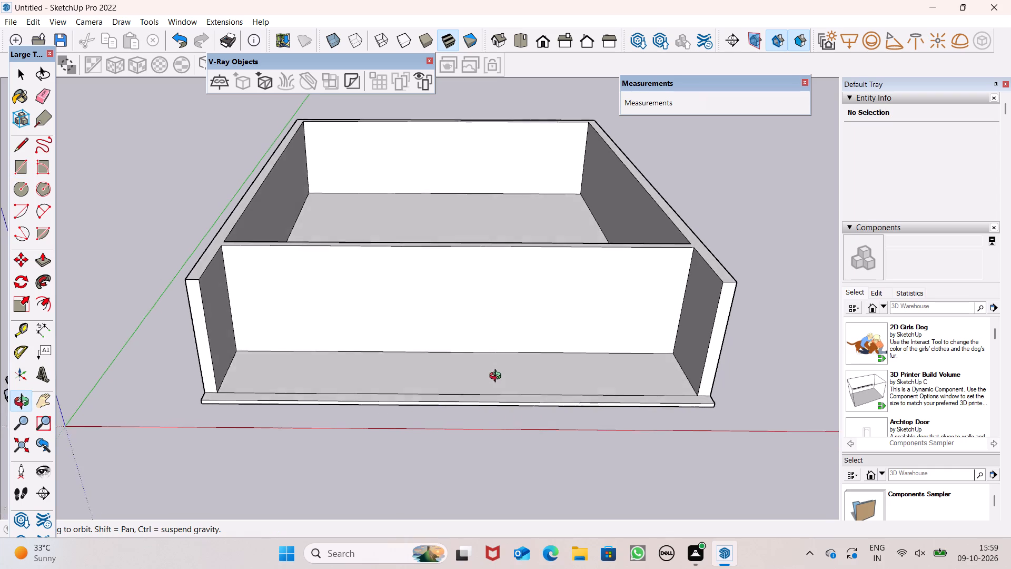
middle_drag(498, 377, 498, 364)
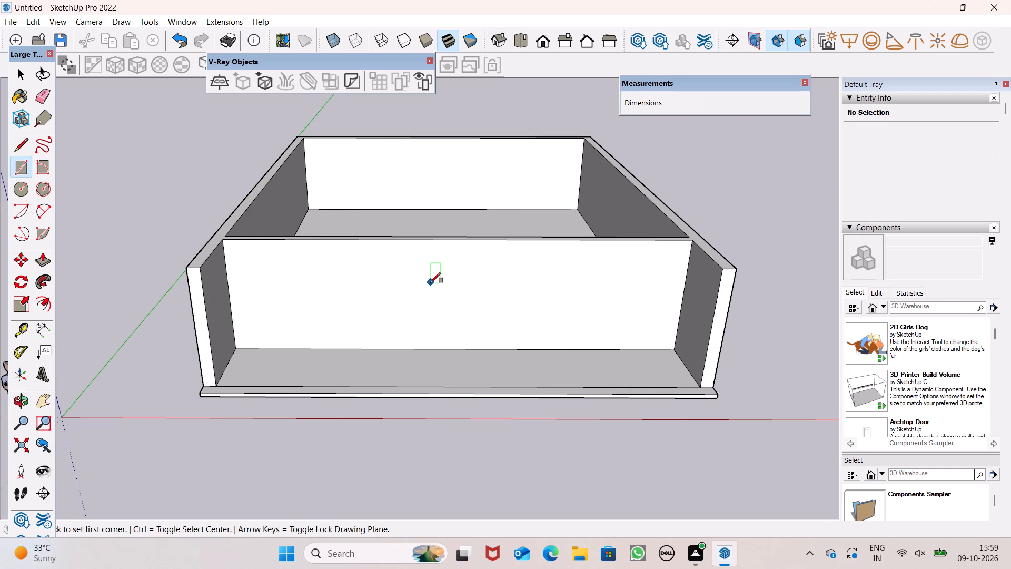
scroll(431, 274, up, 1)
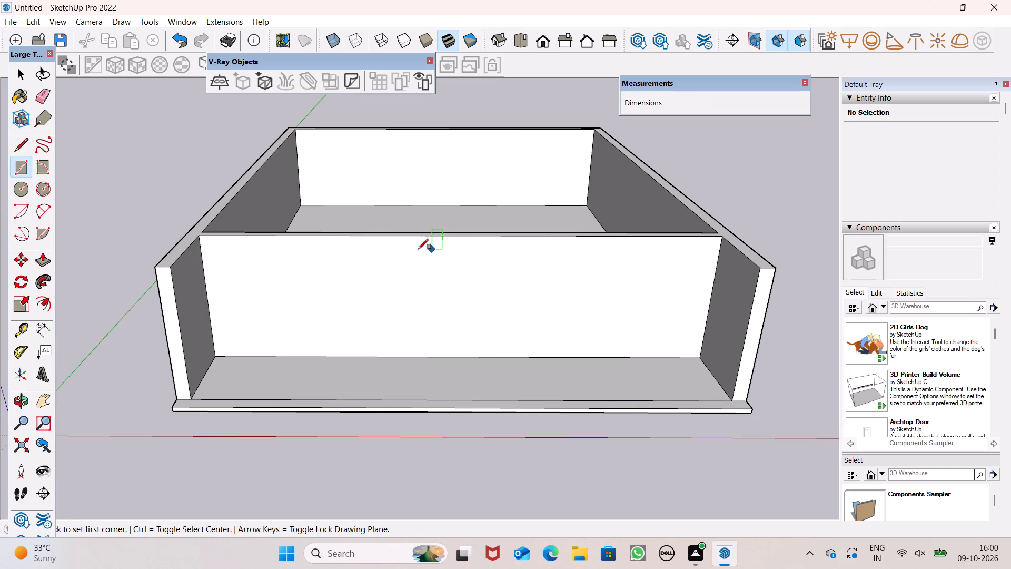
click(389, 239)
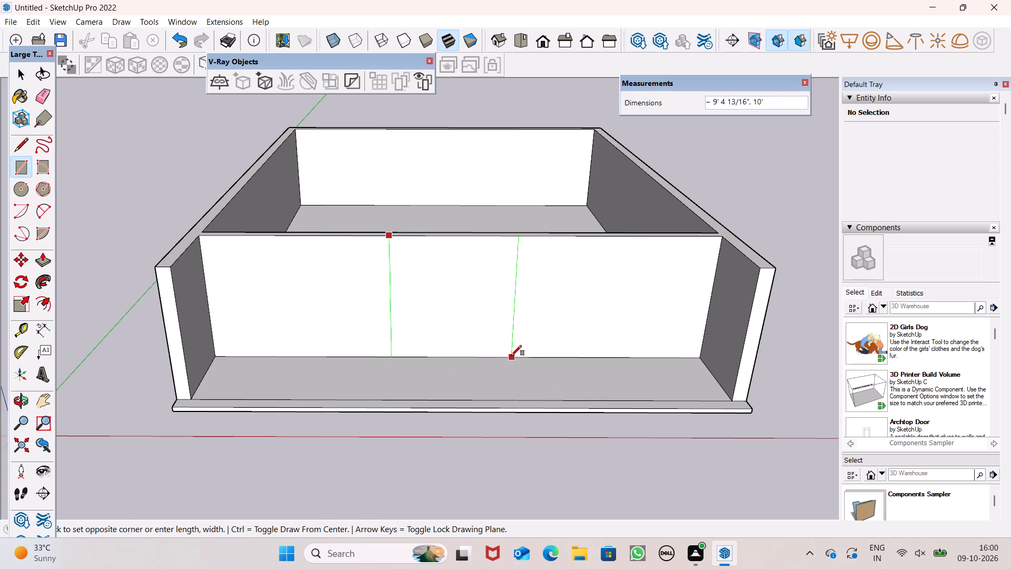
click(511, 356)
Draw two lines across the partition's top face, from the rectangle's upper corners to the larger-room edge.
middle_drag(473, 277, 184, 429)
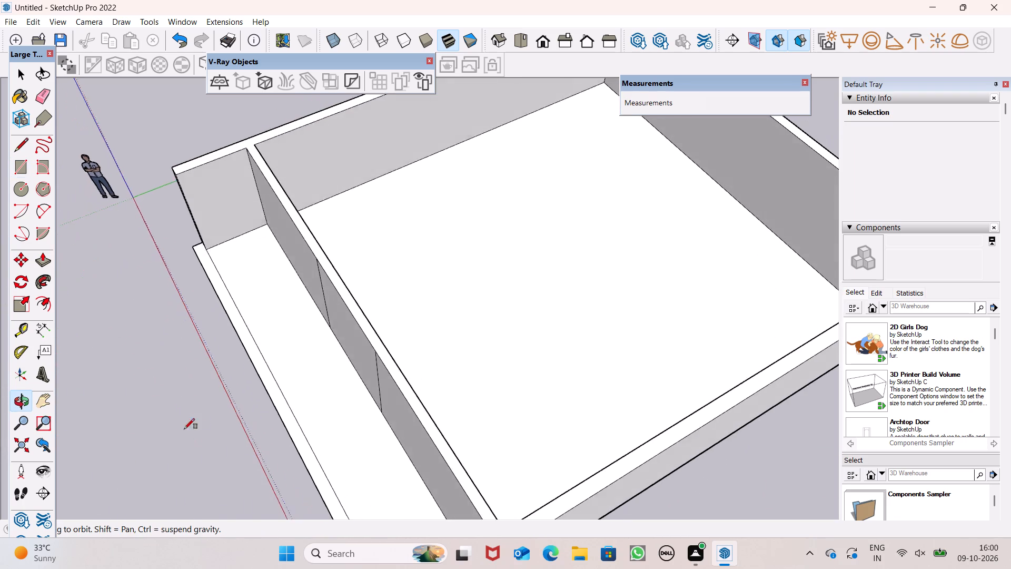
middle_drag(184, 429, 184, 432)
scroll(417, 305, down, 4)
scroll(417, 314, up, 1)
middle_drag(450, 316, 186, 345)
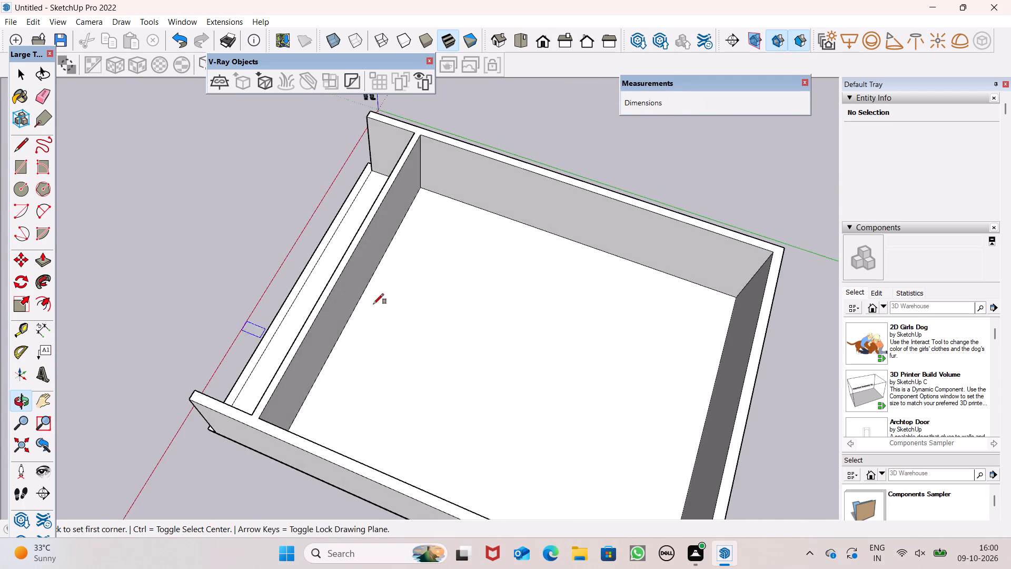
scroll(421, 293, up, 1)
middle_drag(429, 305, 668, 273)
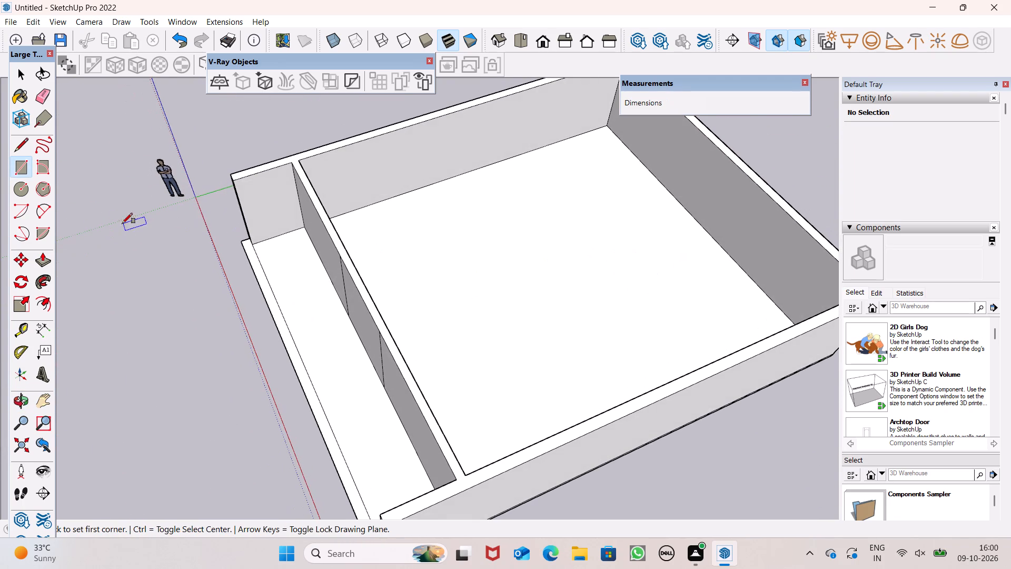
click(30, 153)
scroll(396, 265, up, 5)
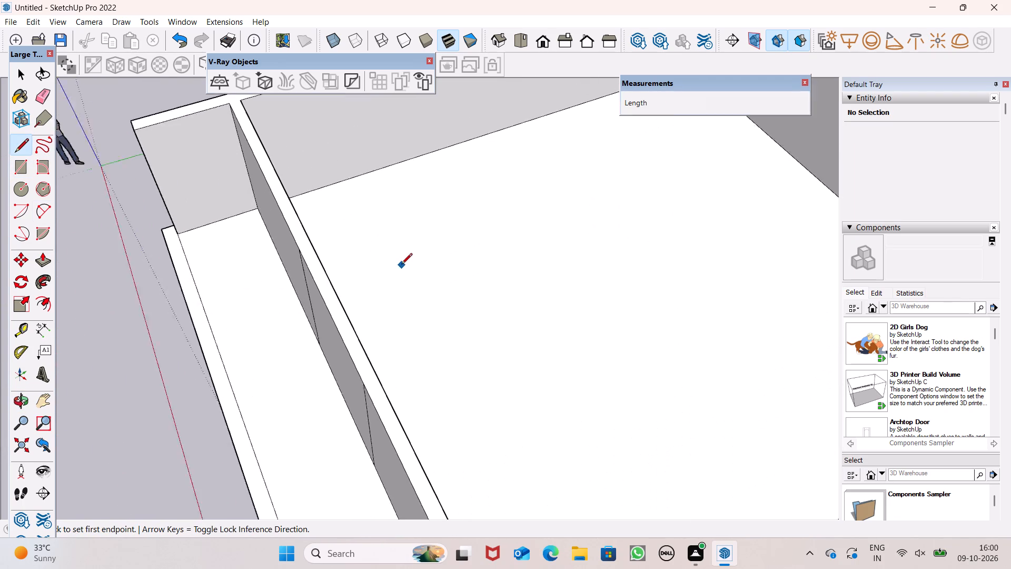
scroll(401, 265, up, 1)
scroll(301, 258, up, 3)
click(251, 242)
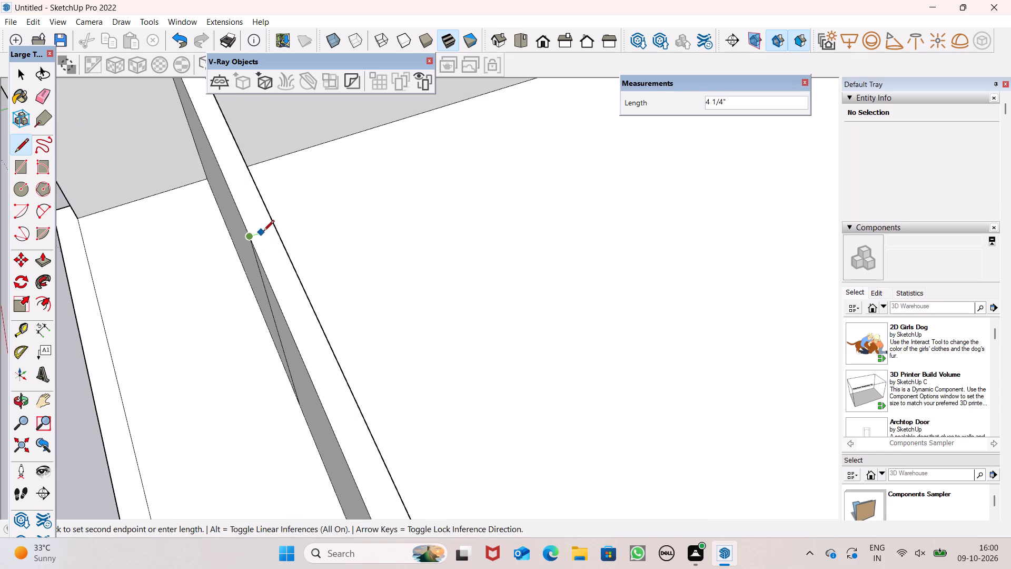
click(275, 226)
scroll(338, 219, down, 7)
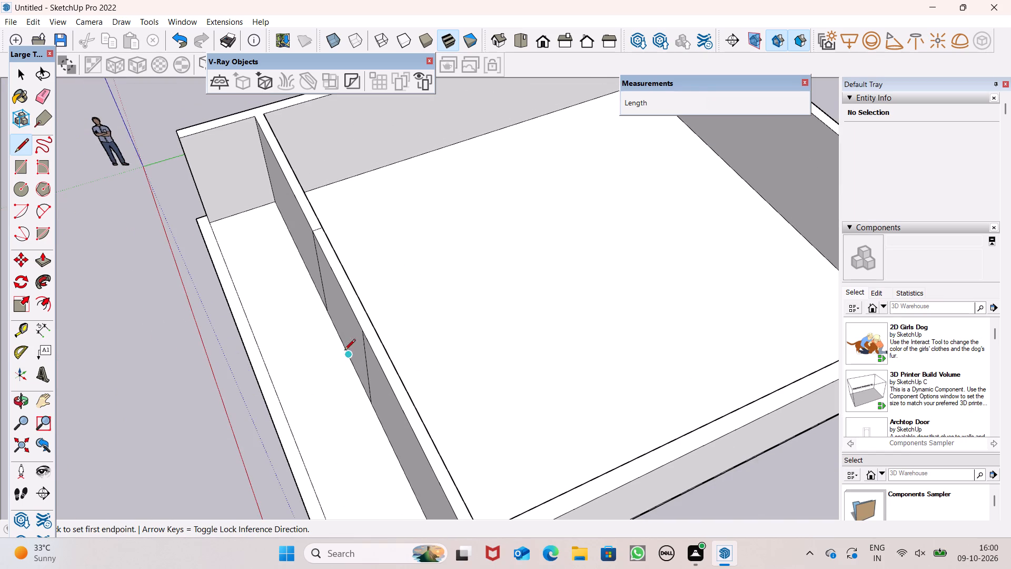
scroll(364, 332, up, 5)
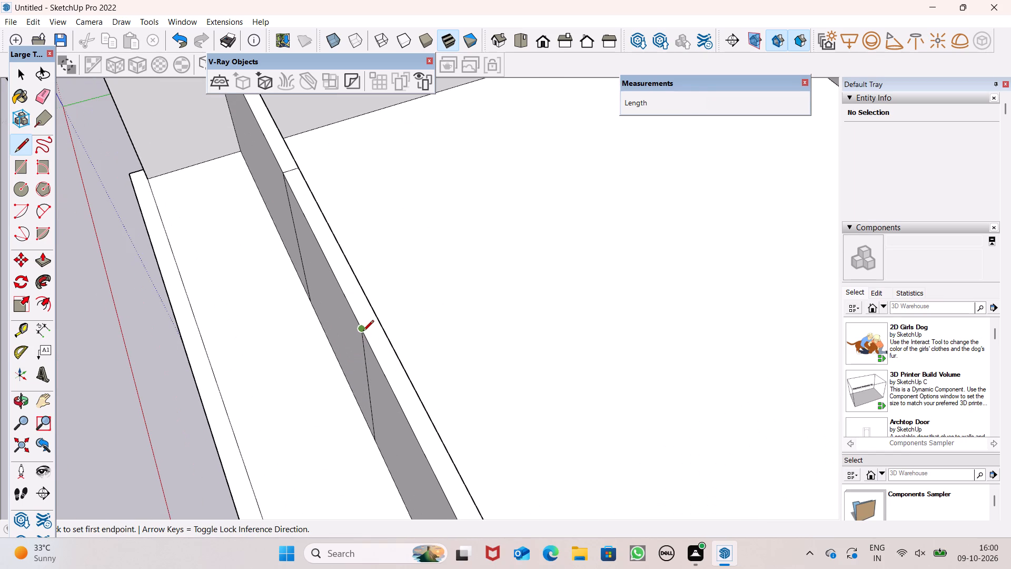
click(365, 332)
click(378, 323)
Draw two 10' vertical lines on the partition's larger-room face, from the ends of the top crossing lines down to the floor edge.
scroll(502, 327, down, 4)
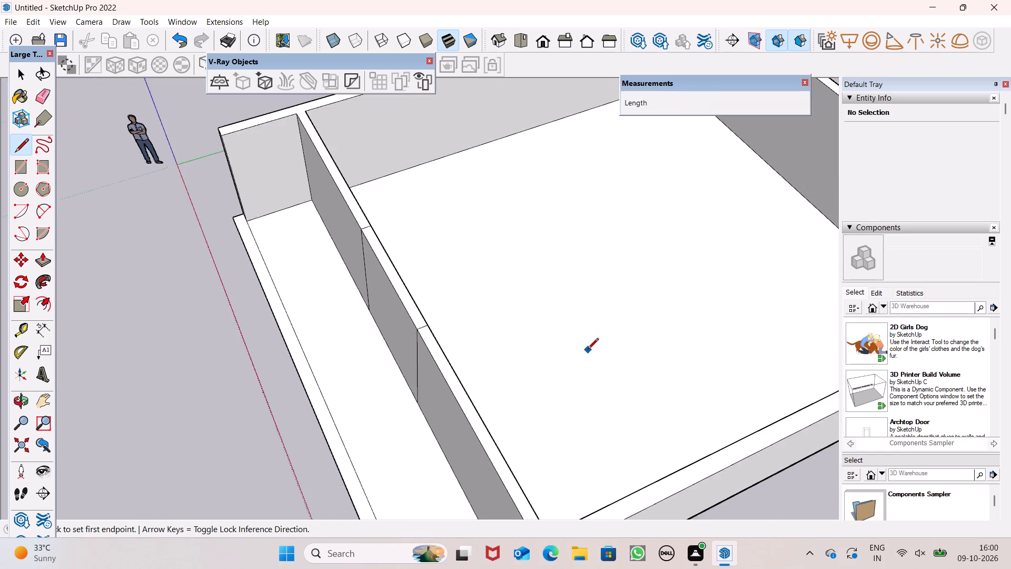
middle_drag(588, 350, 266, 294)
scroll(296, 211, up, 6)
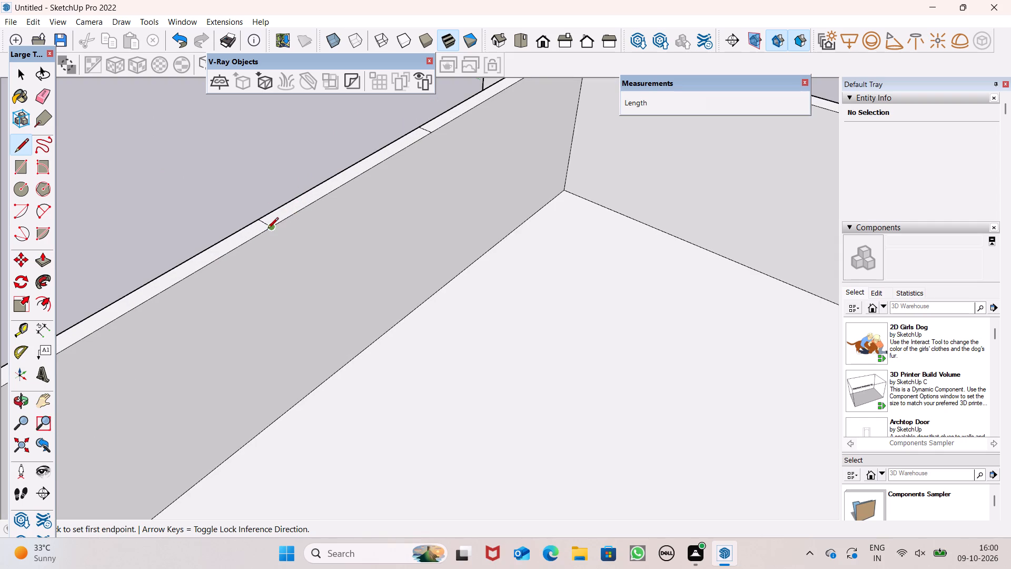
click(267, 229)
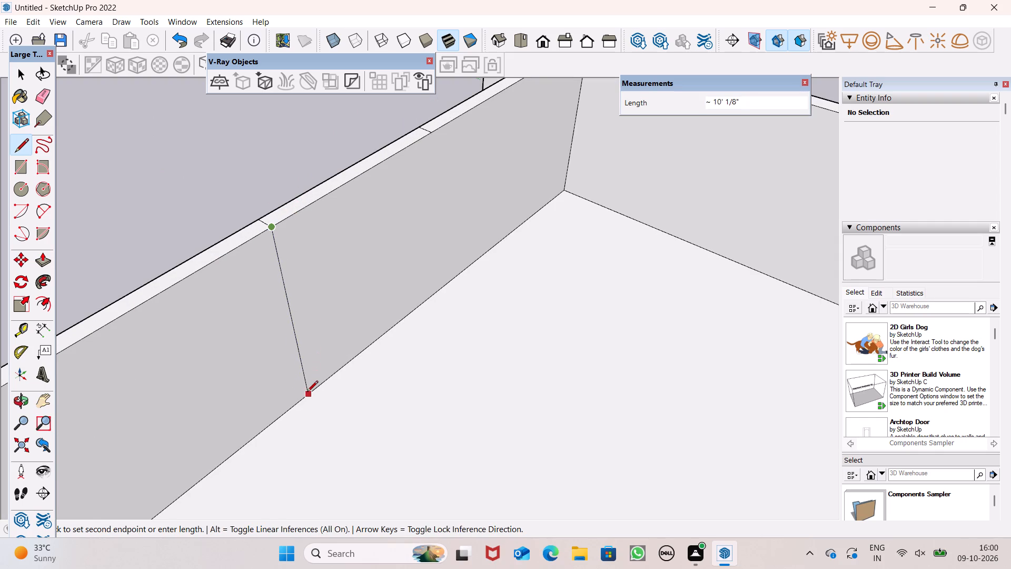
click(307, 393)
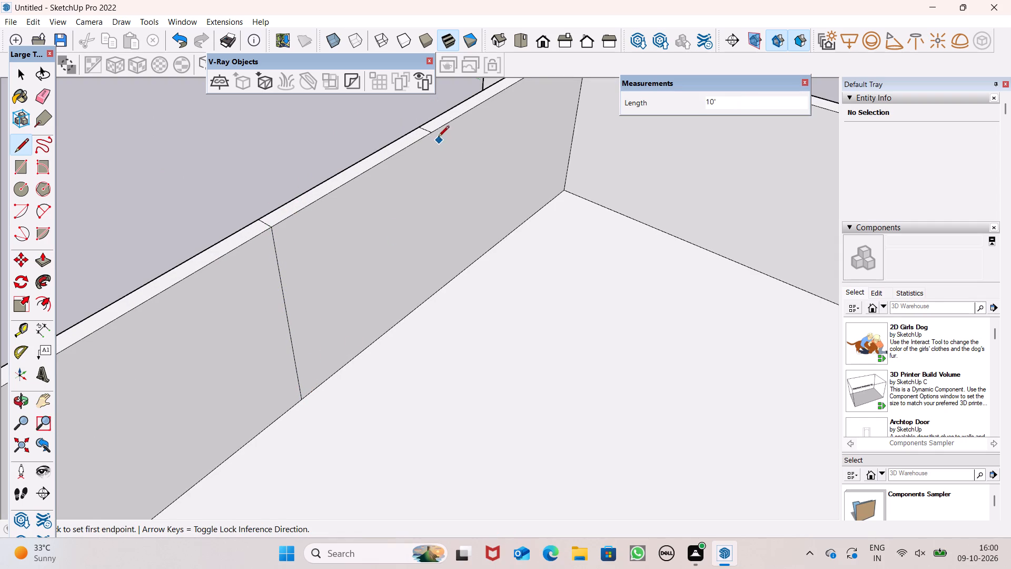
click(437, 134)
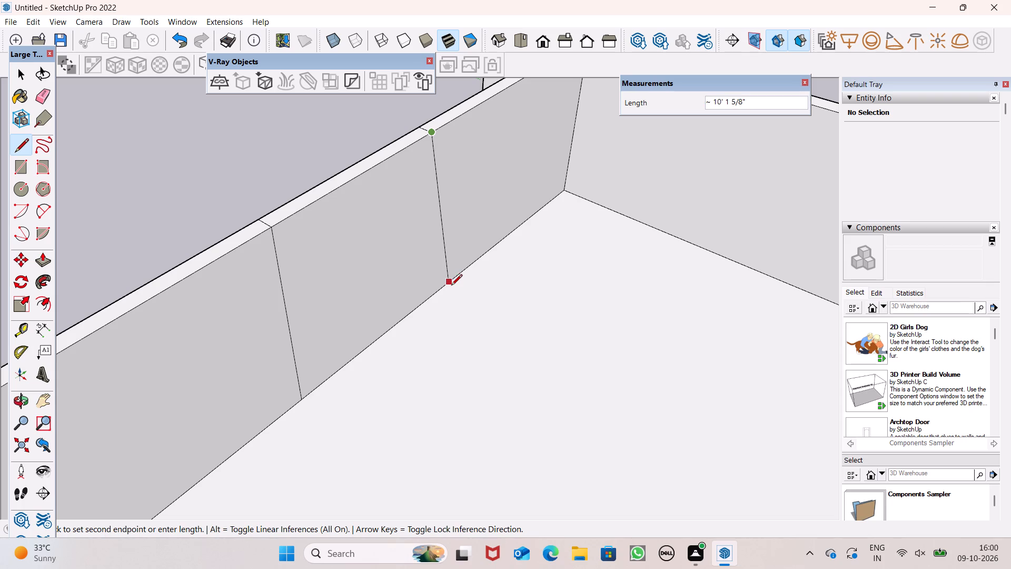
click(430, 299)
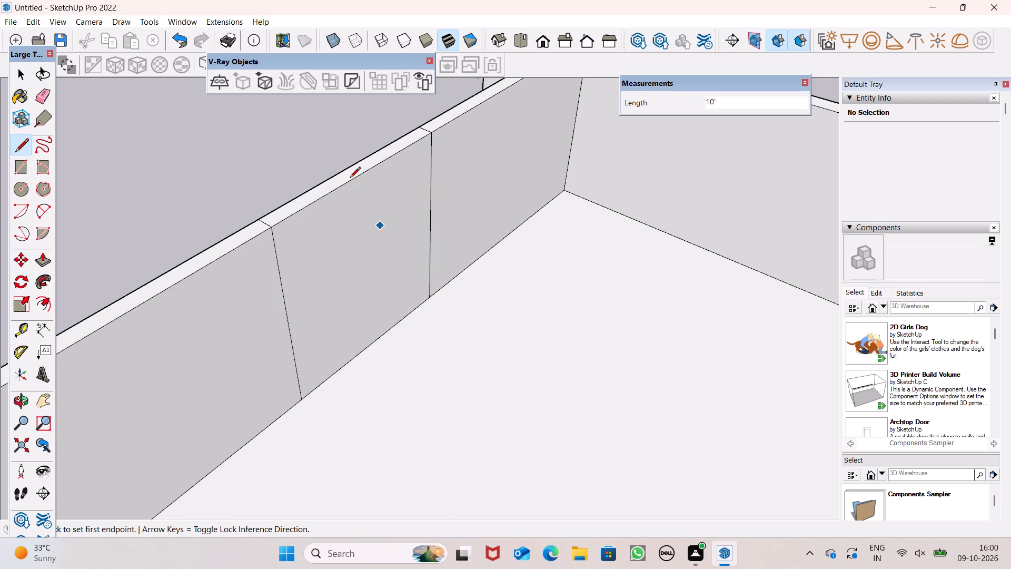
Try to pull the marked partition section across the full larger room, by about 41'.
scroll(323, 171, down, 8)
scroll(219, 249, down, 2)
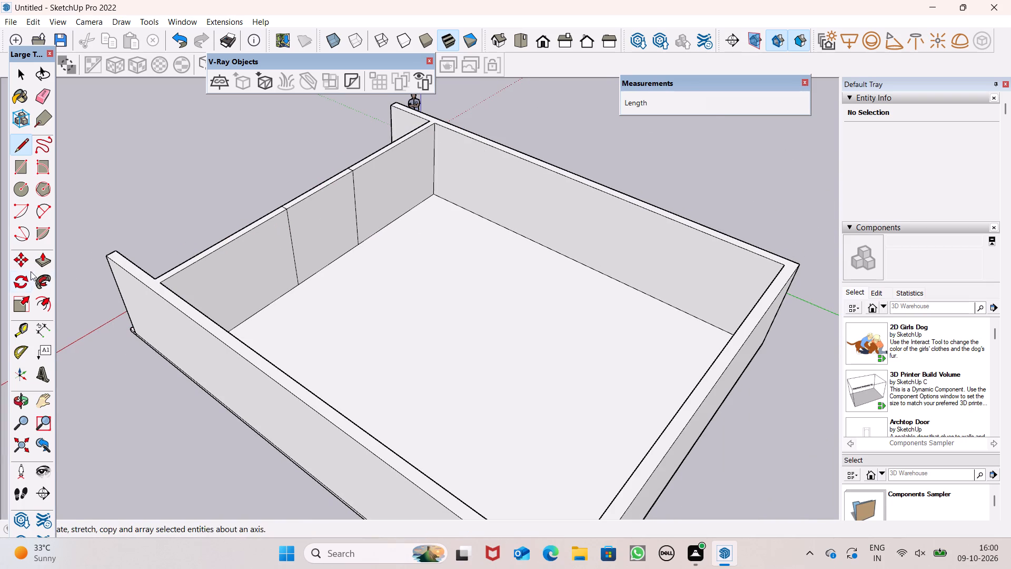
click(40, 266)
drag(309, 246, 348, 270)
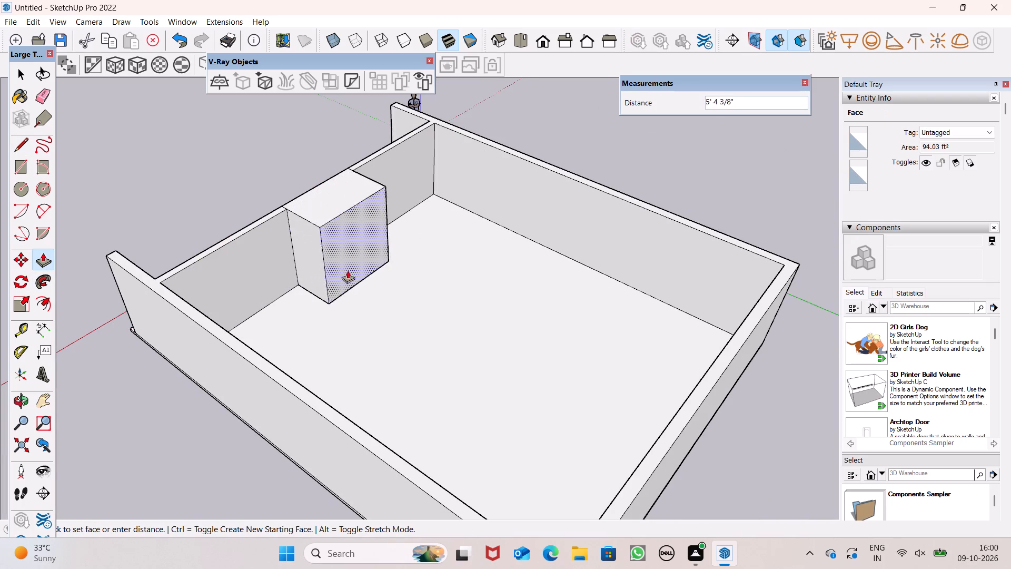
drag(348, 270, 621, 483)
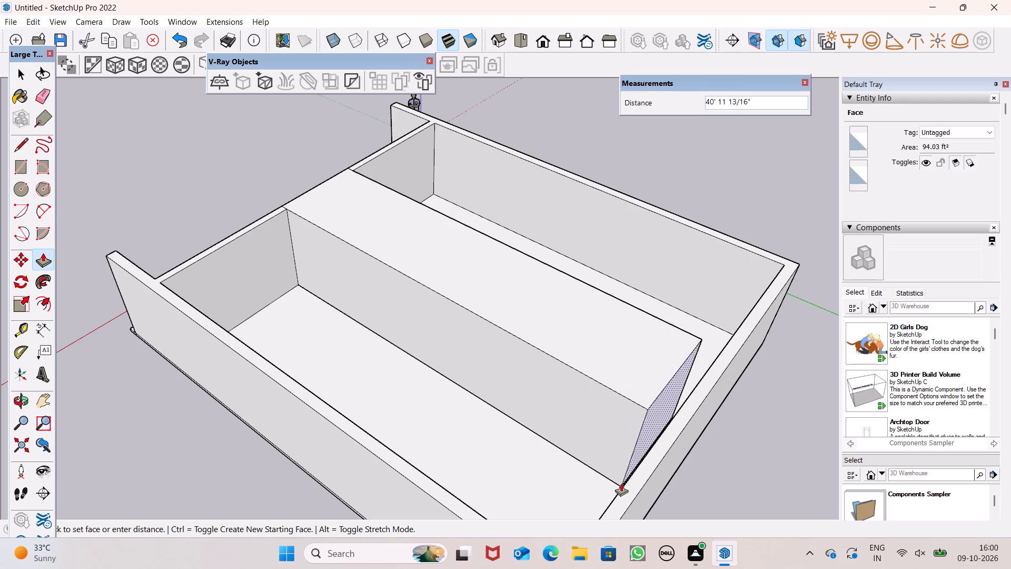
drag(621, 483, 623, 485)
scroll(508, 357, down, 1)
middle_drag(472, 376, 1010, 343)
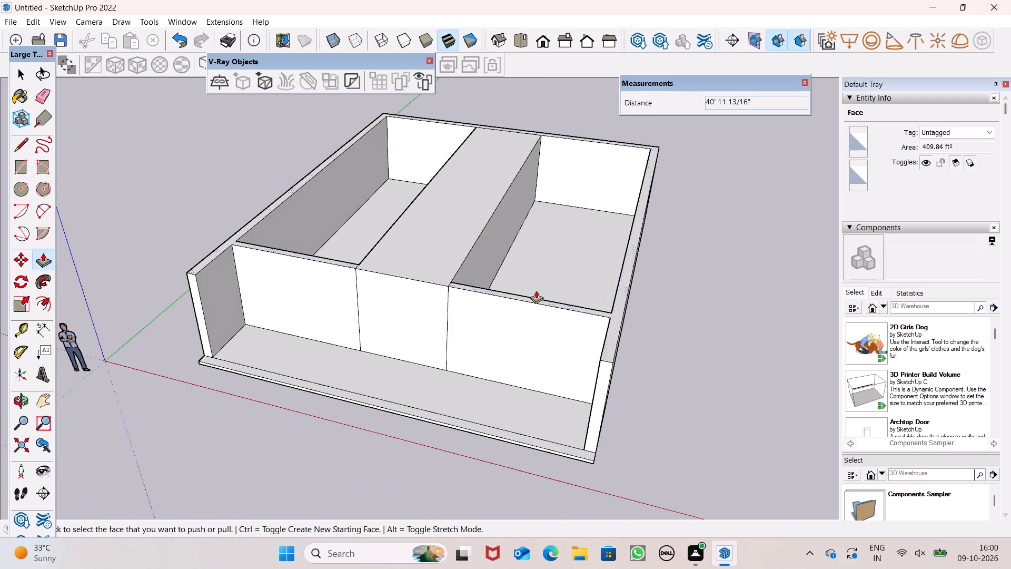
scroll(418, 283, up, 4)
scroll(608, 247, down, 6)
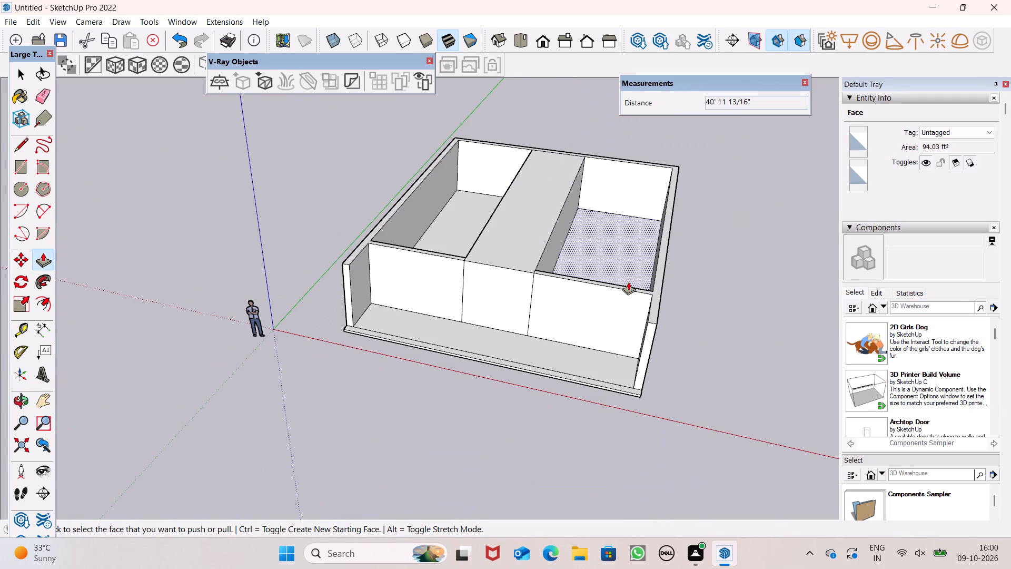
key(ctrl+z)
Pull the marked partition section about 12' 4" into the larger room as a full-height block.
middle_drag(629, 277, 386, 321)
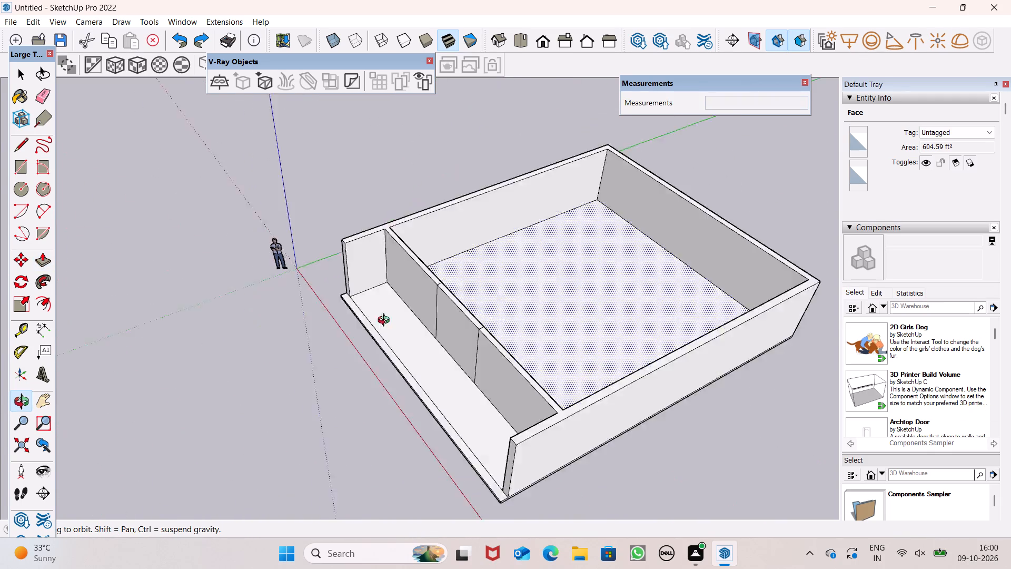
middle_drag(386, 321, 36, 242)
scroll(407, 259, up, 3)
drag(336, 302, 383, 368)
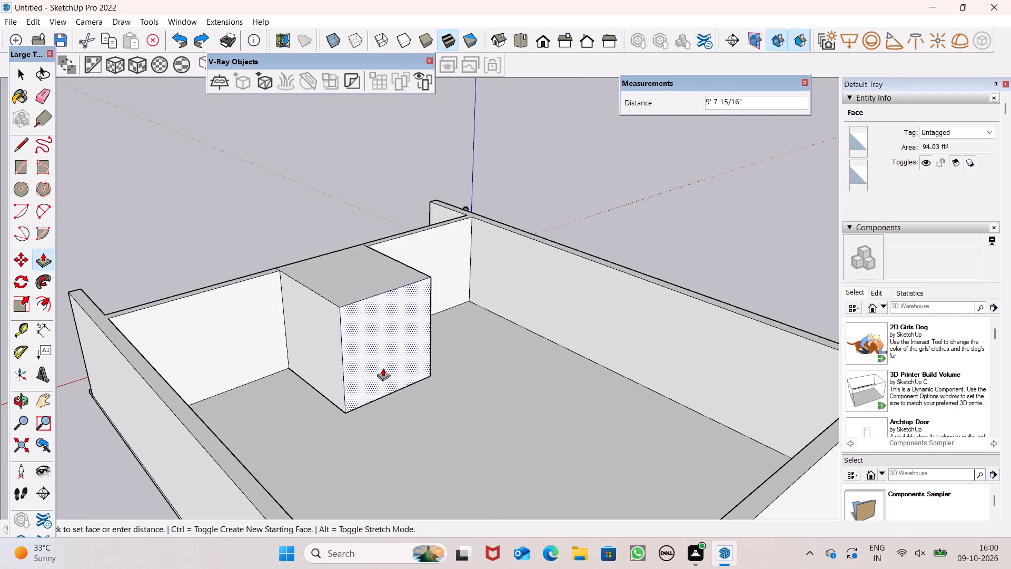
drag(383, 368, 397, 384)
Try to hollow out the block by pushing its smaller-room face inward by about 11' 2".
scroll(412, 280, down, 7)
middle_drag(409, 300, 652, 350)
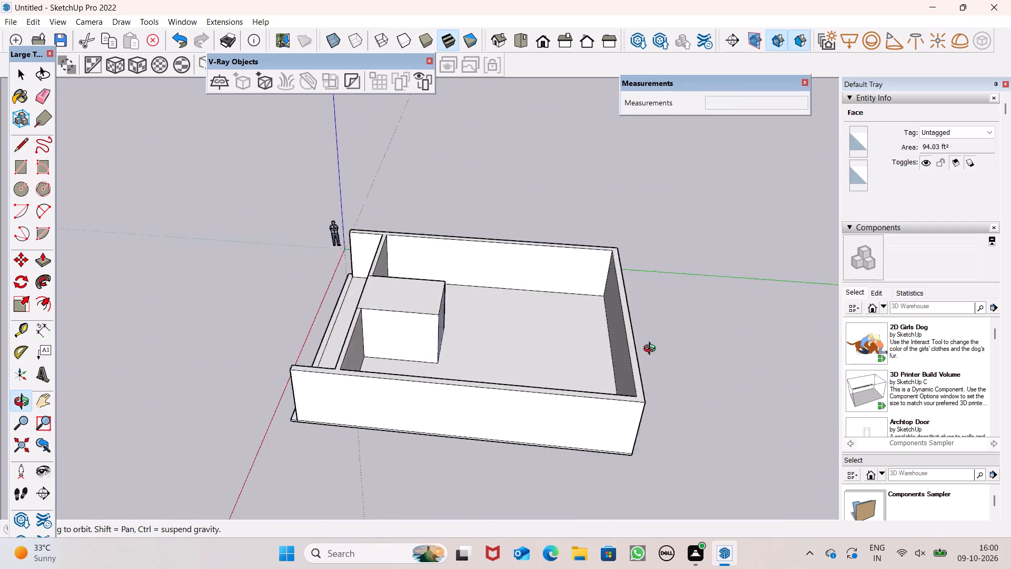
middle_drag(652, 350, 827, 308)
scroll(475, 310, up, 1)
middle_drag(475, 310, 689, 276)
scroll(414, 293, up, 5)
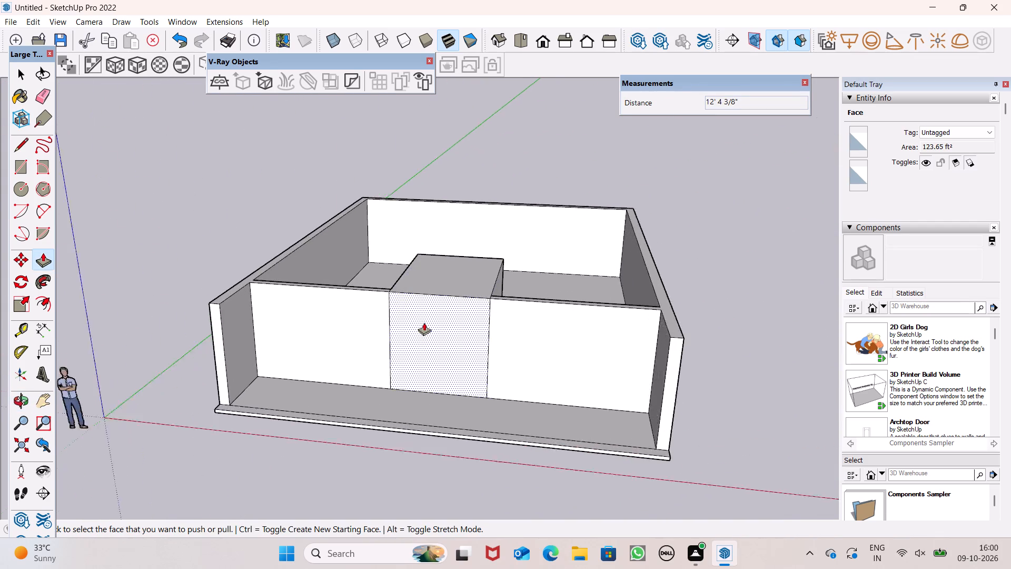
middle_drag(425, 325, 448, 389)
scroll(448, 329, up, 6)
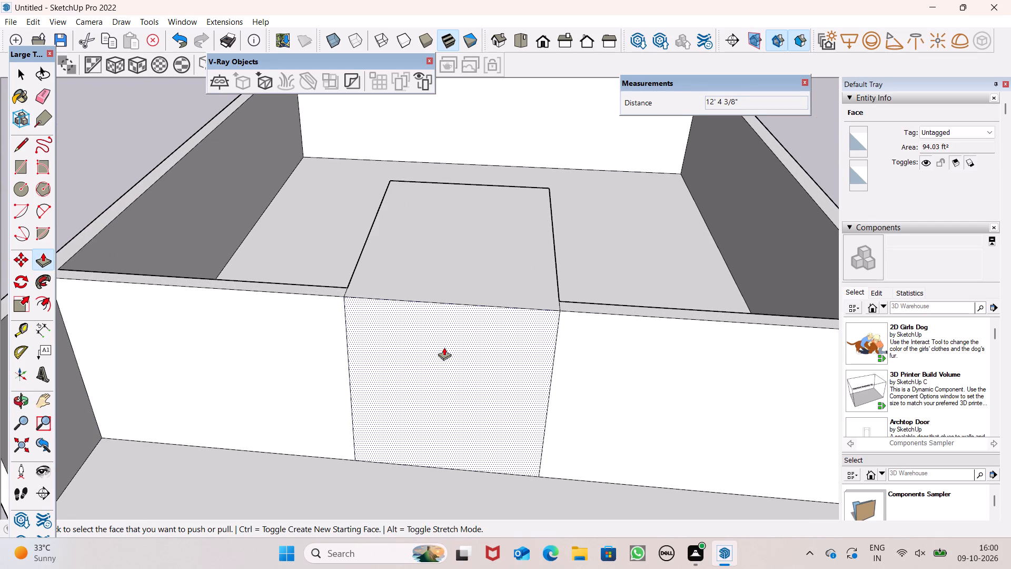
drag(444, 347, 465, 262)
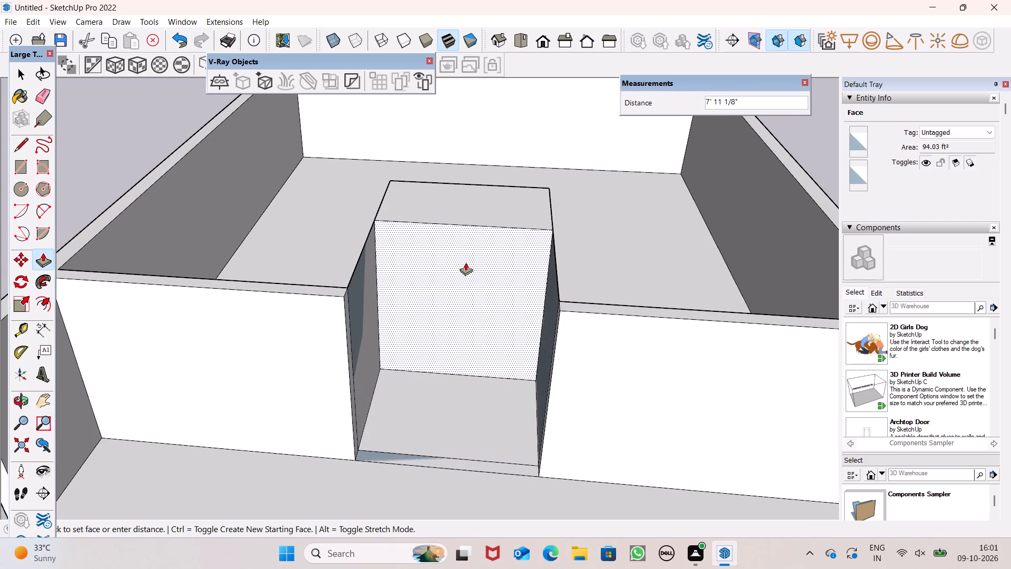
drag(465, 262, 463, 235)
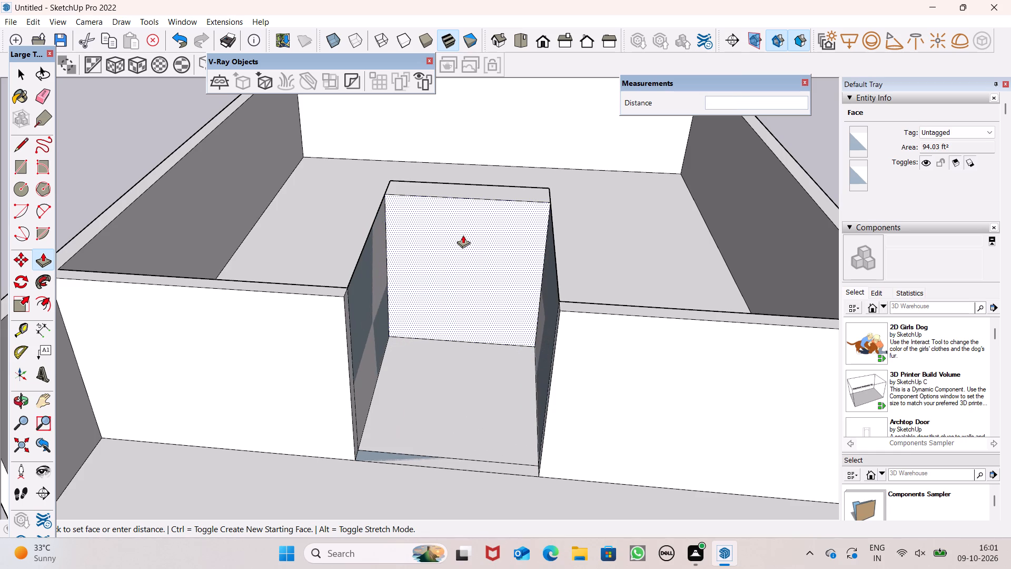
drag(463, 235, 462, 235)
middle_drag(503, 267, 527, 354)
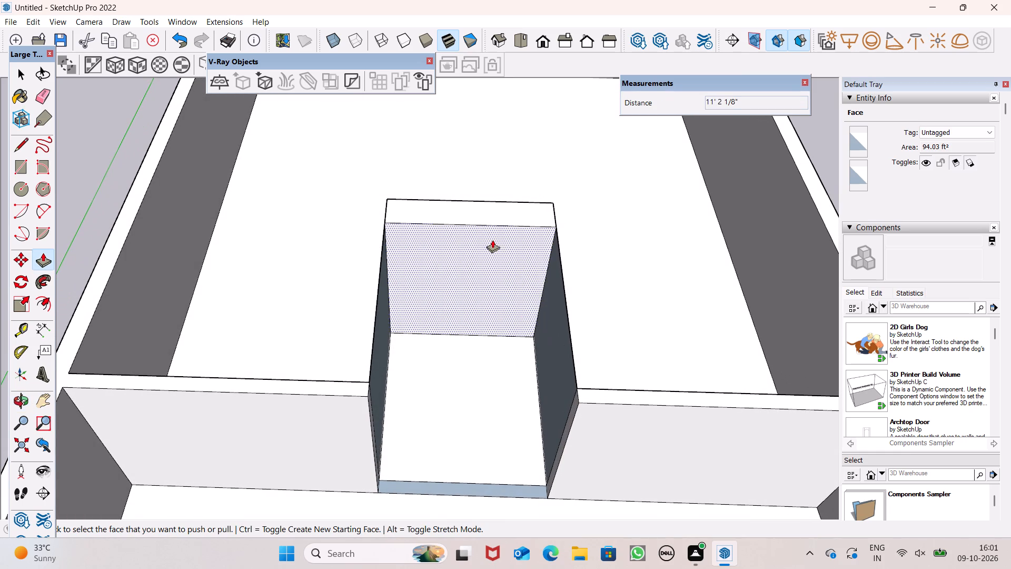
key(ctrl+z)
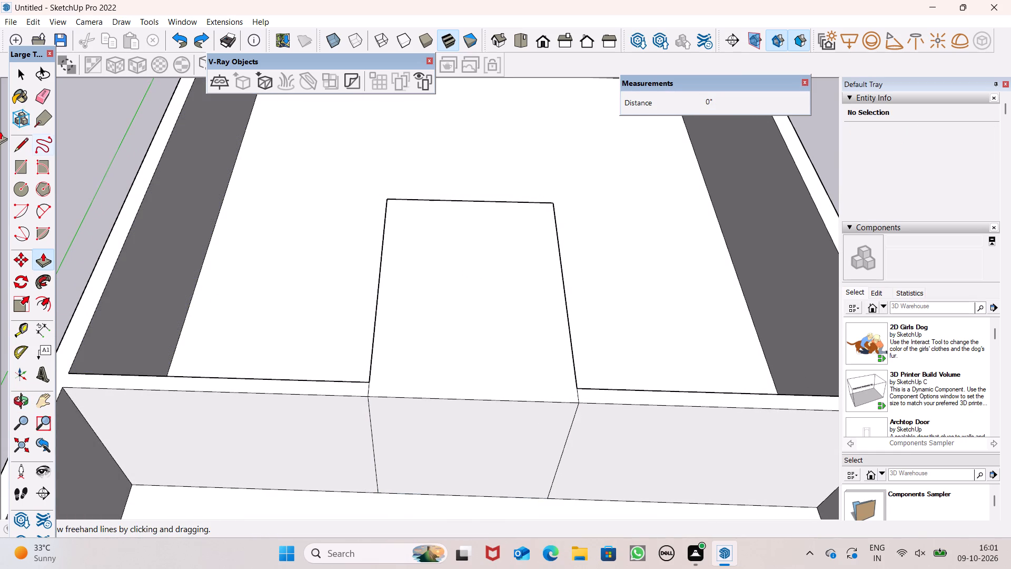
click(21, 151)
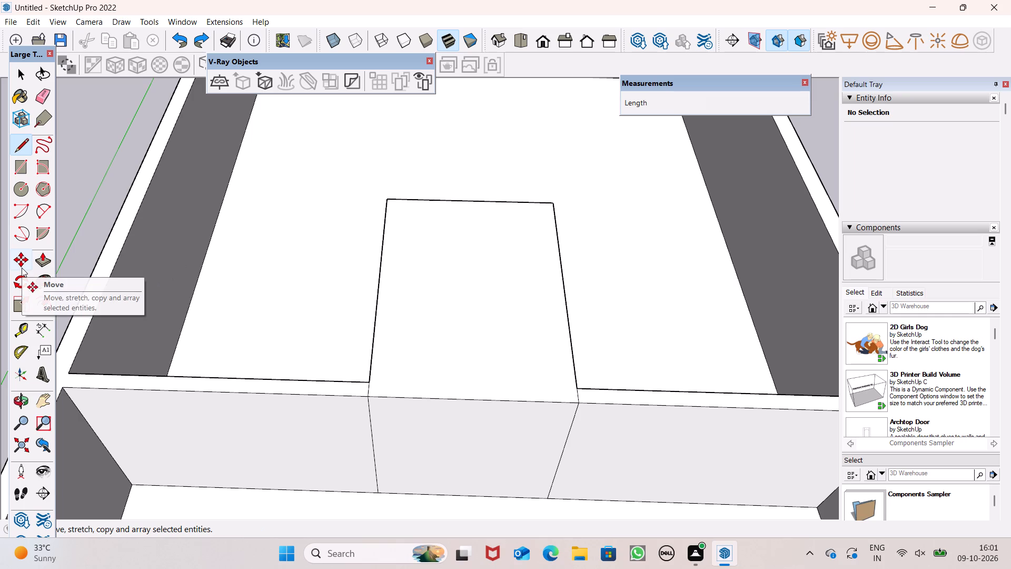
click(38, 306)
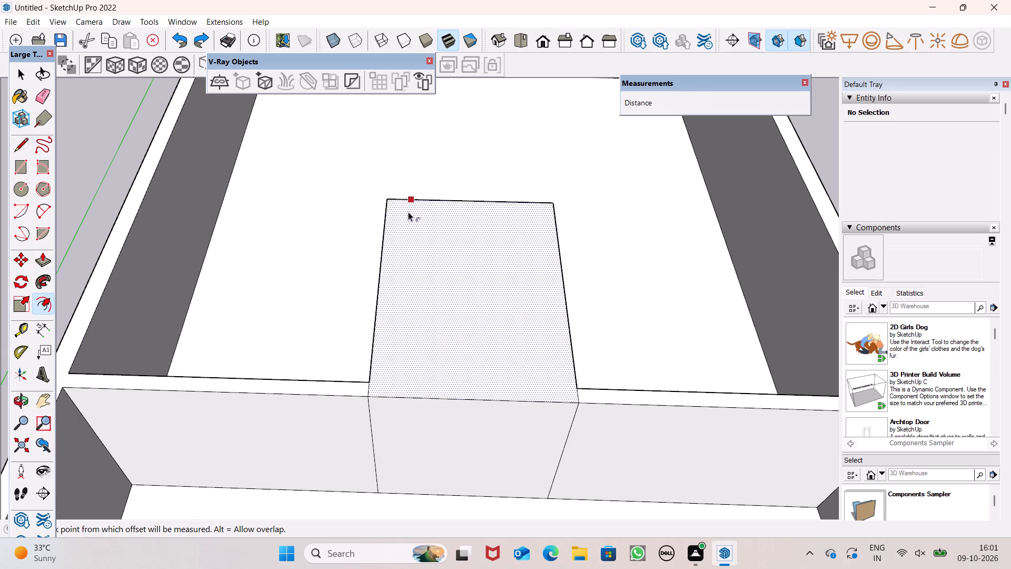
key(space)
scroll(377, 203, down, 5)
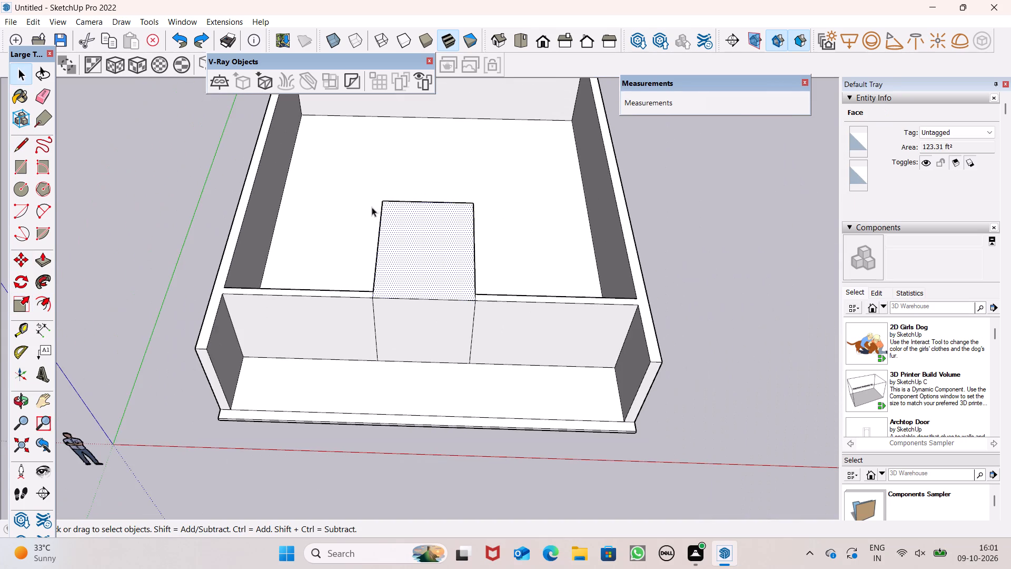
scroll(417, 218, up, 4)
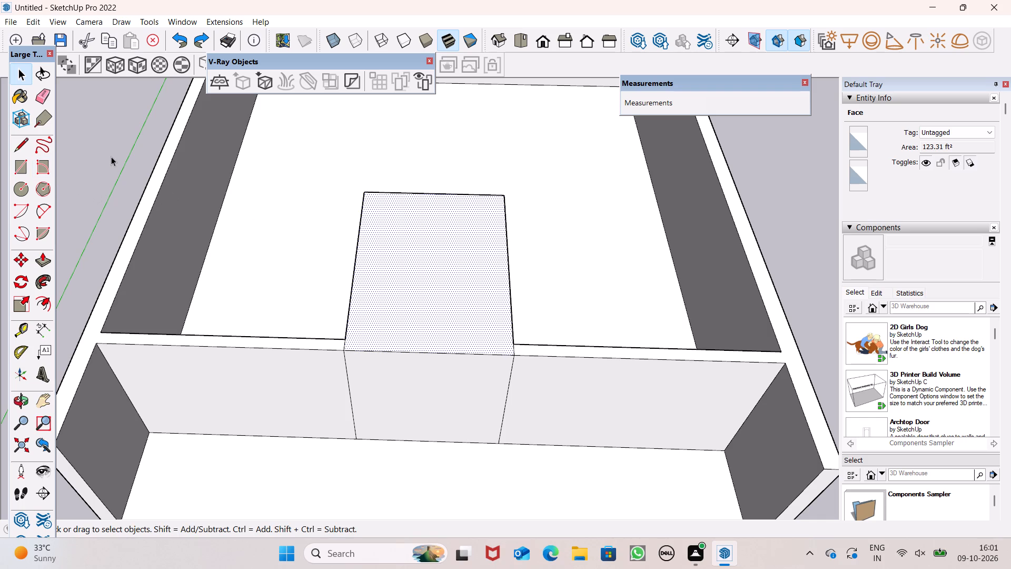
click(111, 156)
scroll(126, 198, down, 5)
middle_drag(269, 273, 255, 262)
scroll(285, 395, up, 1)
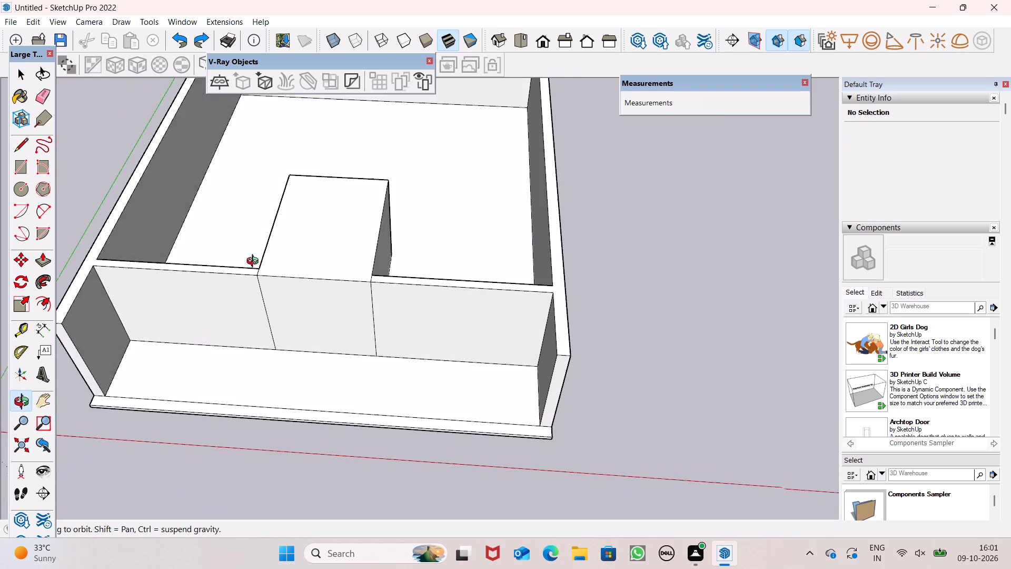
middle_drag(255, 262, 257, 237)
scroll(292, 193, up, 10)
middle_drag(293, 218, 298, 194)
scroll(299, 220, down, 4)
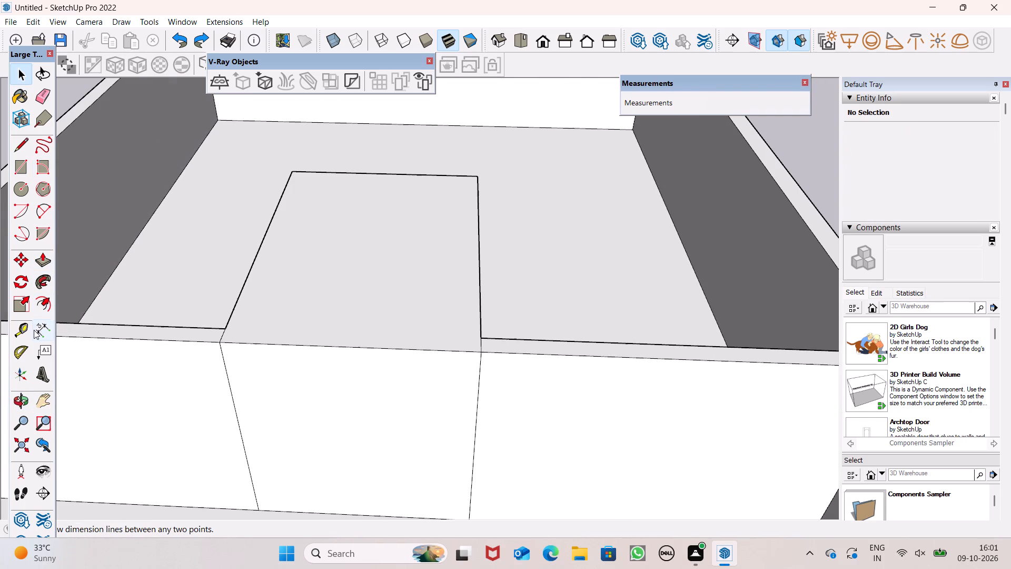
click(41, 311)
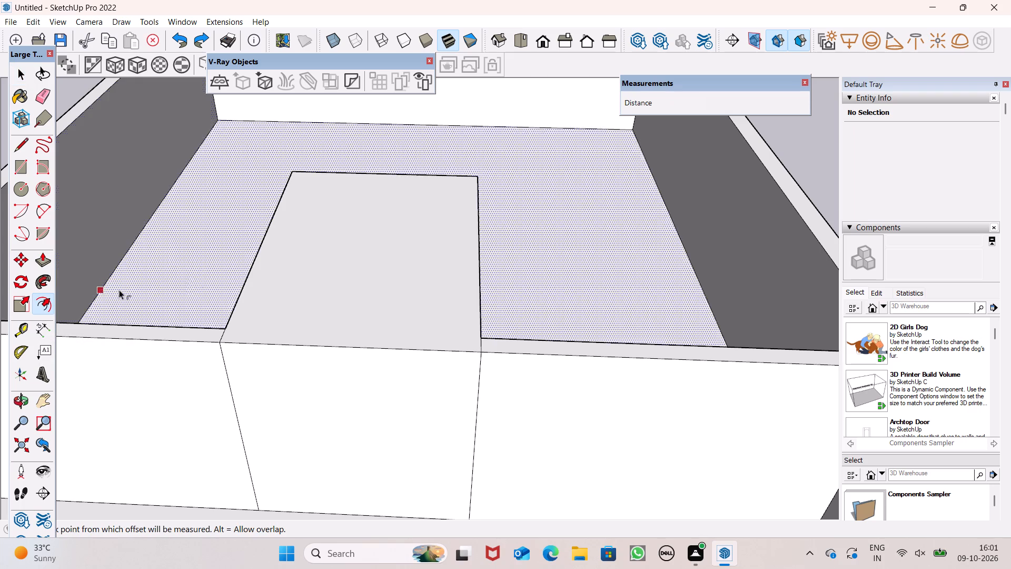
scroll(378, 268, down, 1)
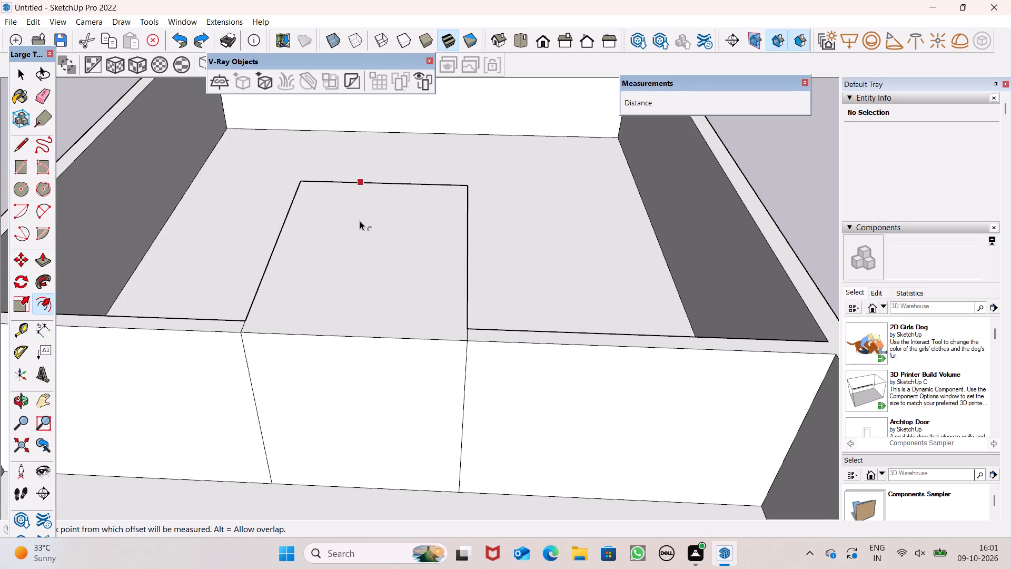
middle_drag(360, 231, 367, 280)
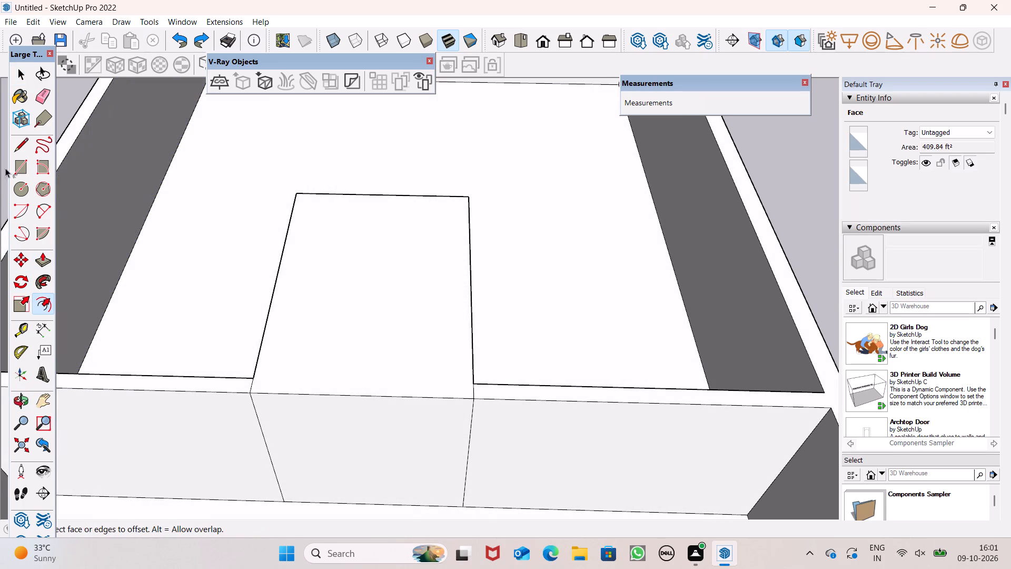
Draw an inner wall outline on the block's top, about 1' inside its three free sides and about 11' 4" deep, joining the partition's larger-room edge.
click(21, 143)
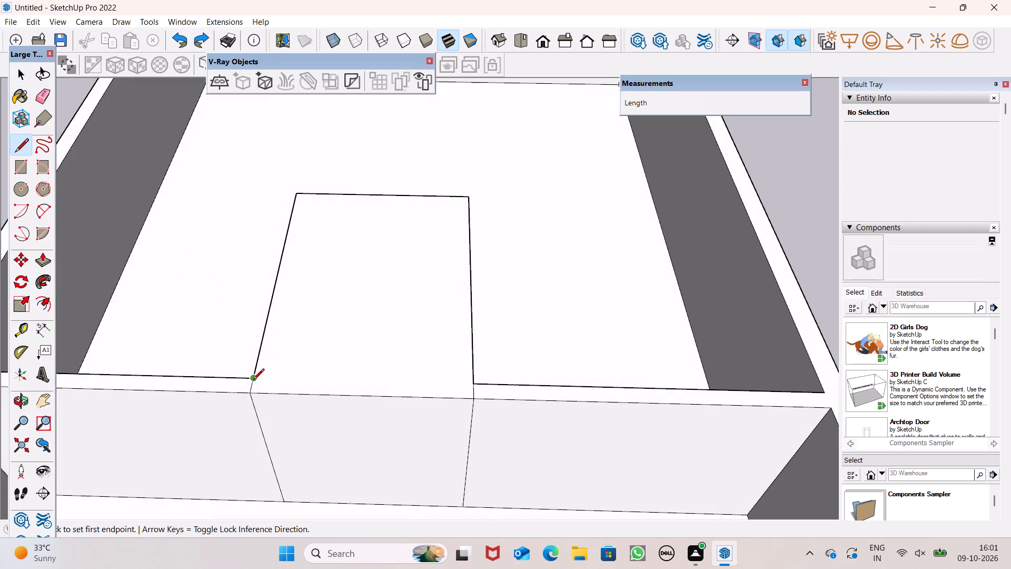
click(252, 380)
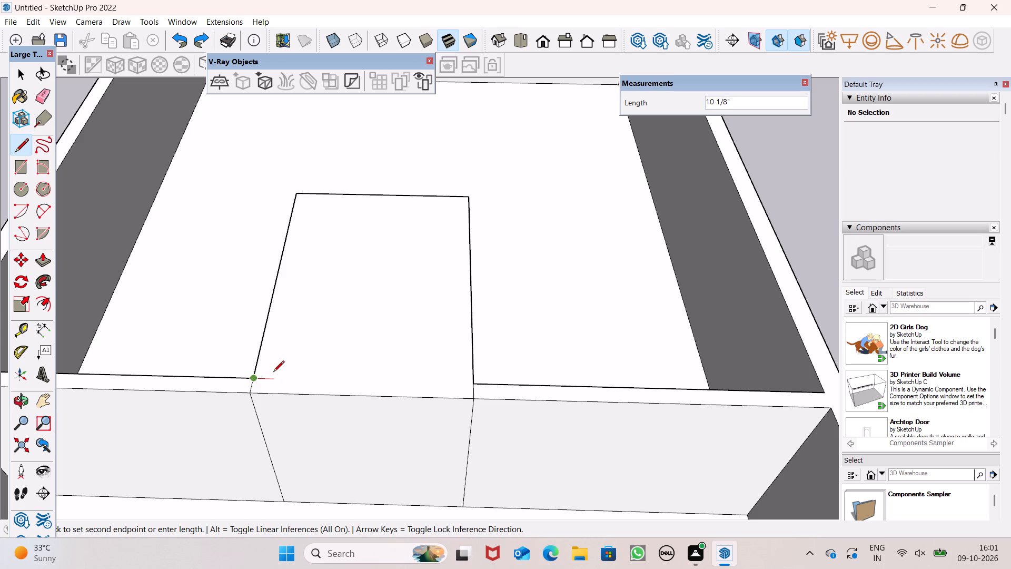
drag(273, 372, 279, 361)
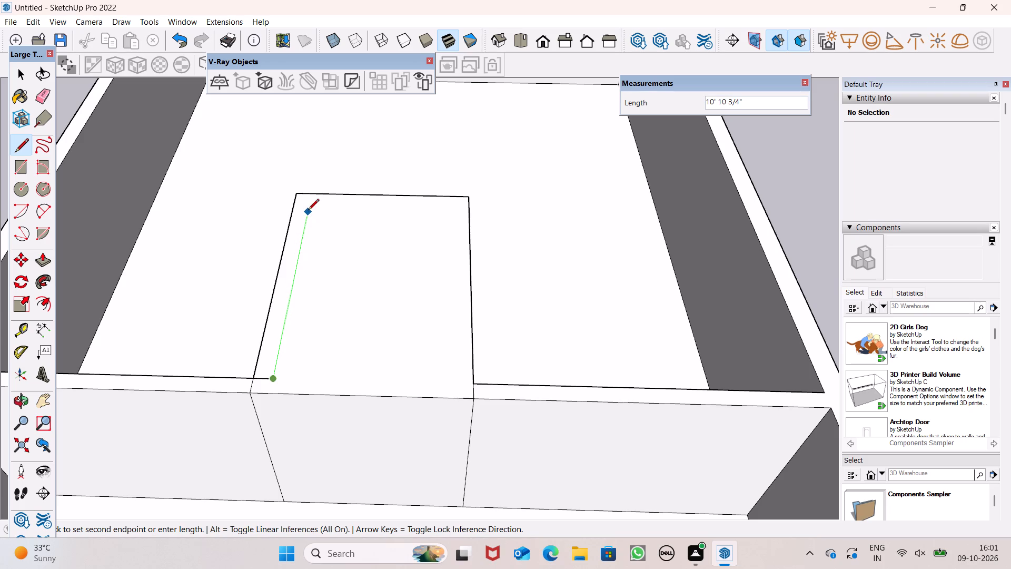
click(310, 205)
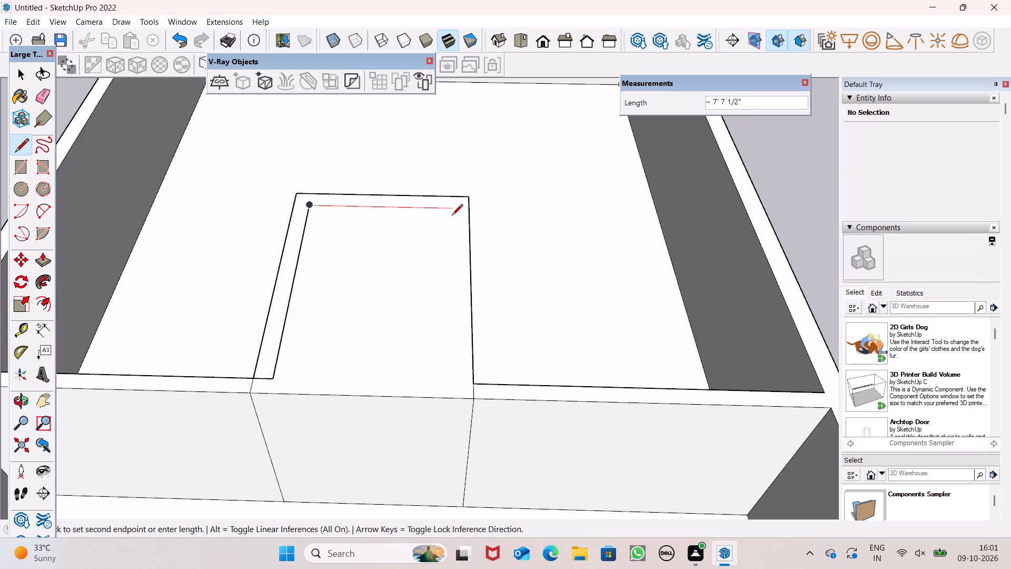
click(452, 216)
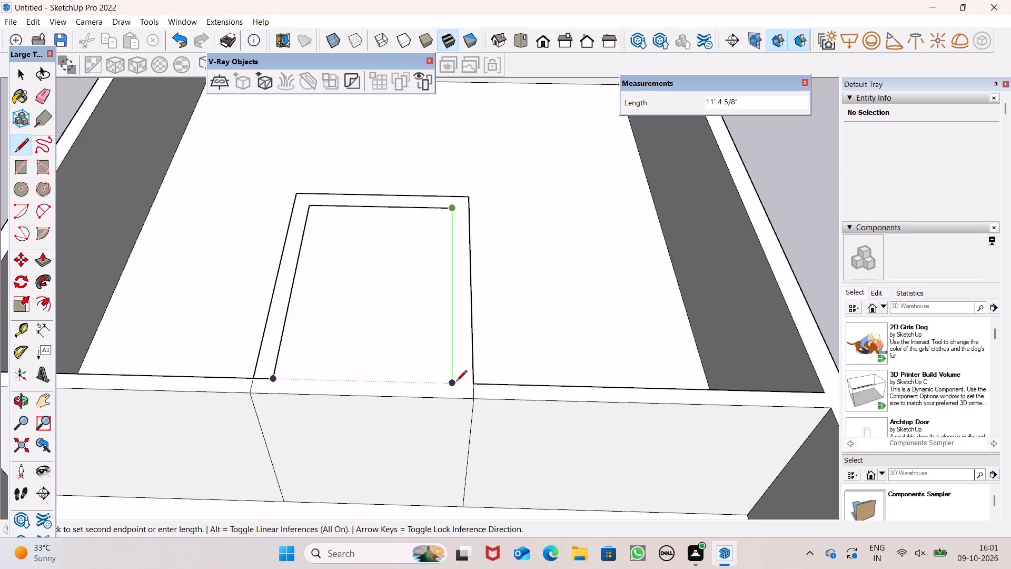
click(455, 381)
click(479, 380)
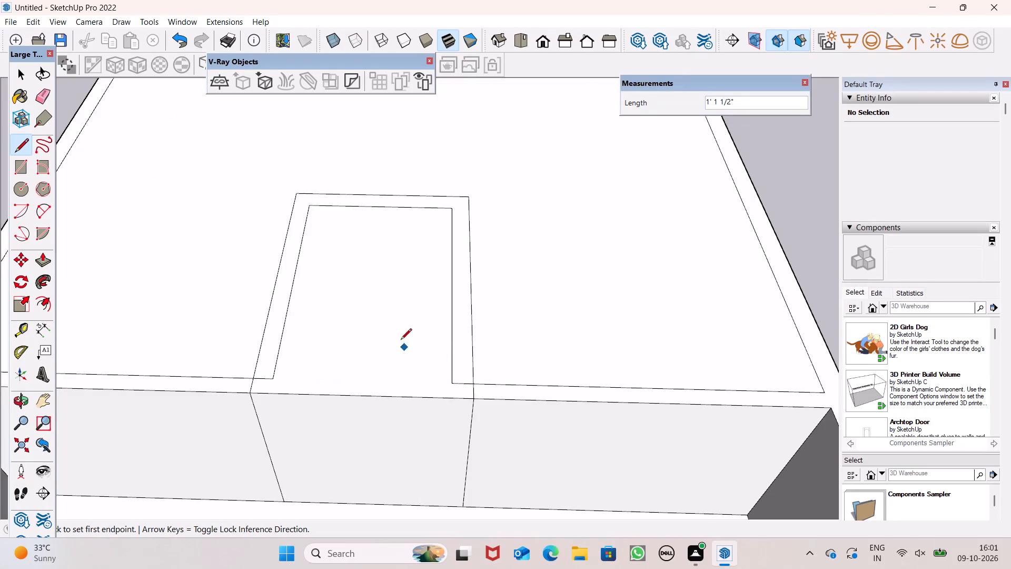
Remove the inner wall outline from the block's top, undoing its last edge and erasing the remaining lines.
key(space)
scroll(398, 372, down, 4)
key(ctrl+z)
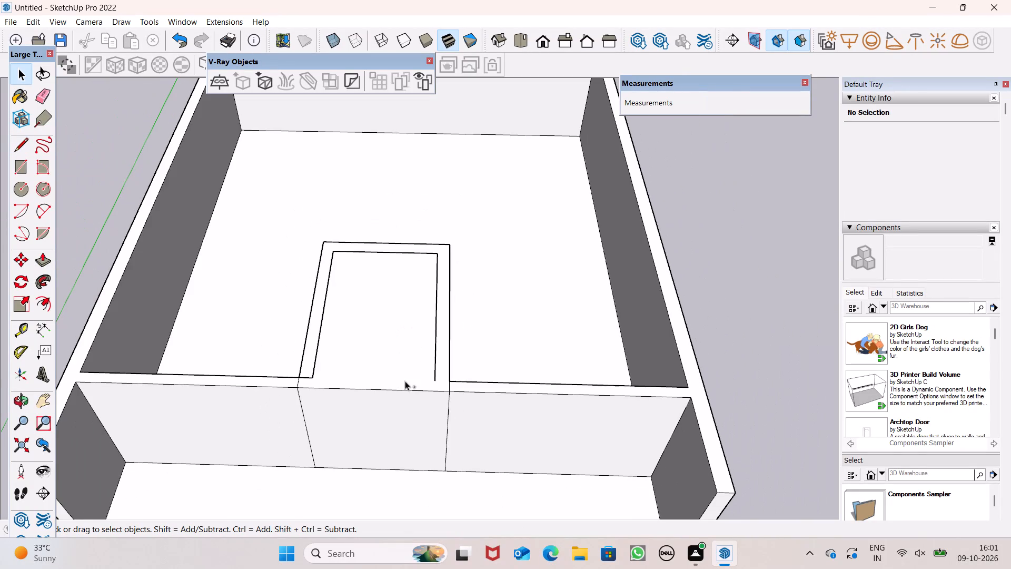
middle_drag(444, 388, 412, 417)
scroll(351, 372, down, 4)
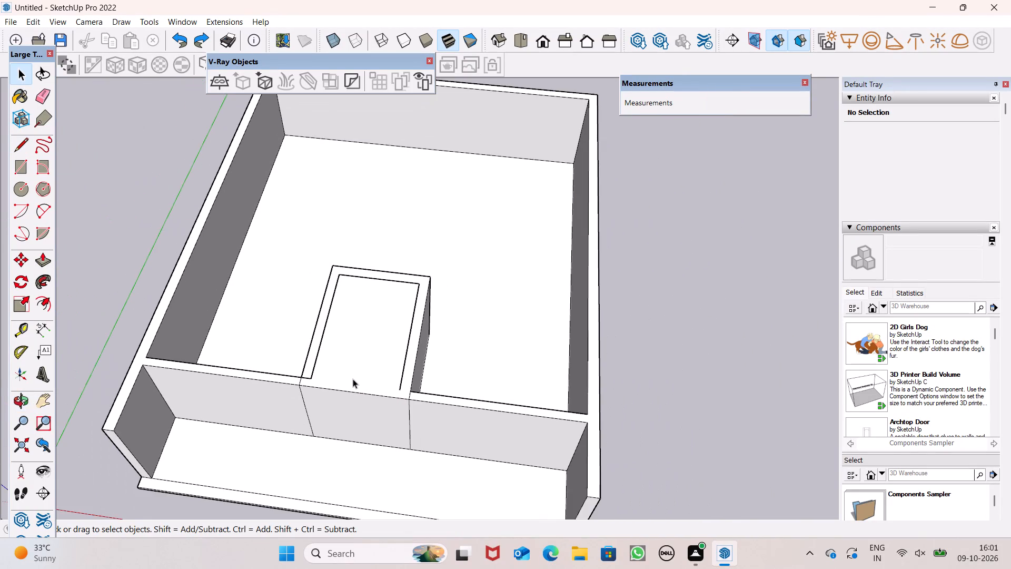
middle_drag(401, 385, 374, 361)
scroll(128, 241, up, 1)
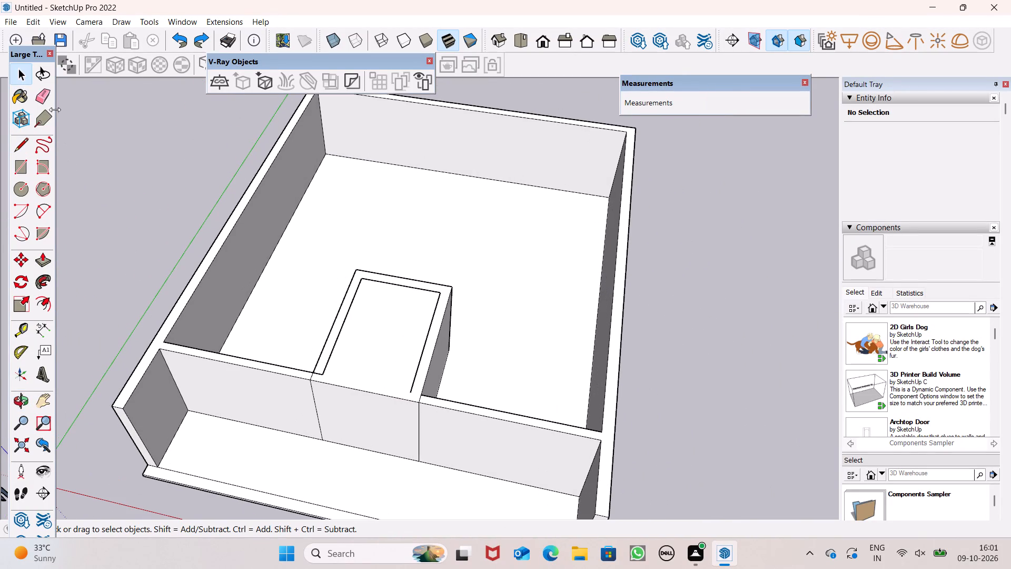
click(38, 92)
scroll(371, 288, up, 5)
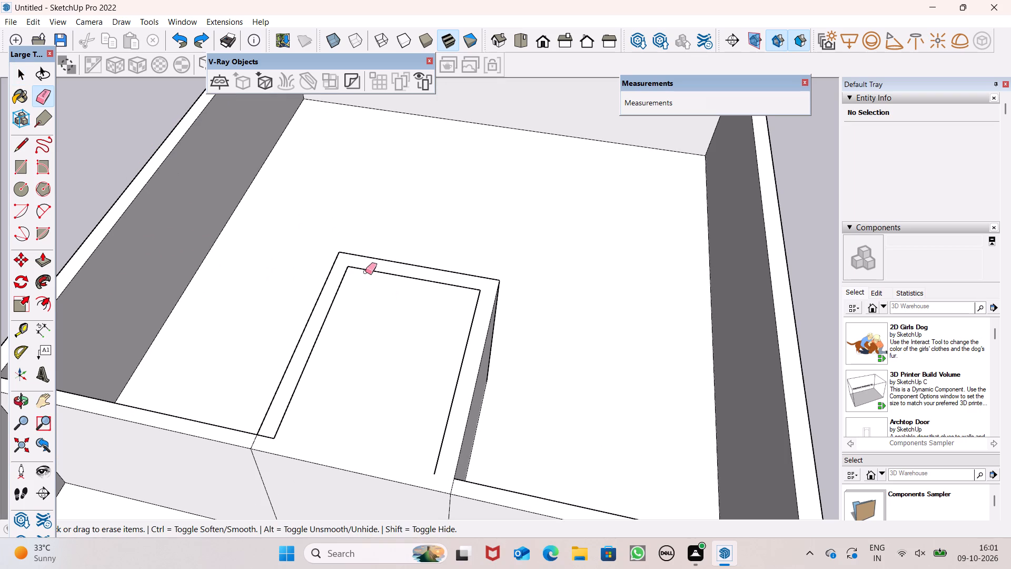
drag(363, 268, 349, 309)
drag(335, 307, 328, 316)
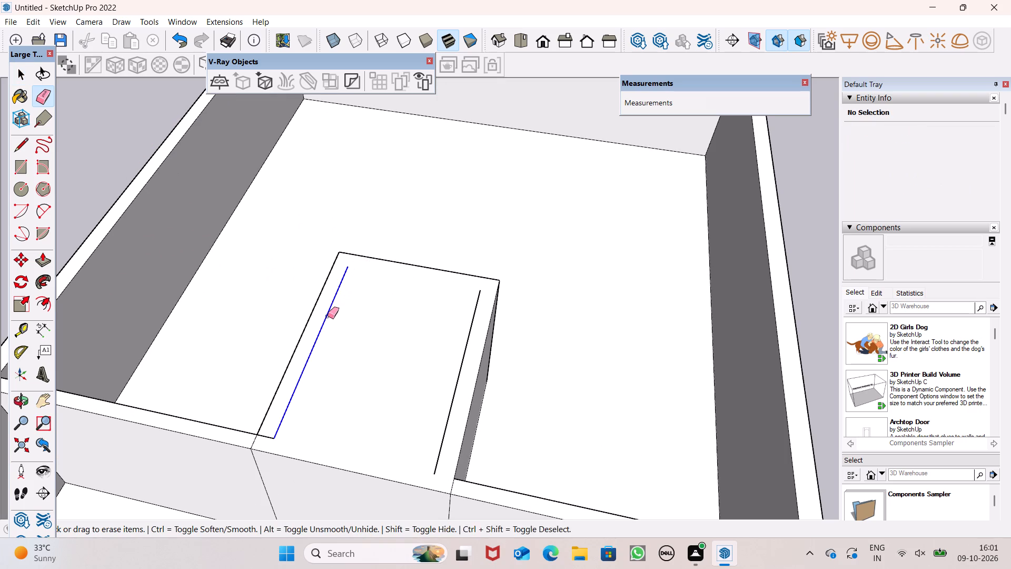
drag(328, 316, 326, 318)
drag(447, 397, 442, 429)
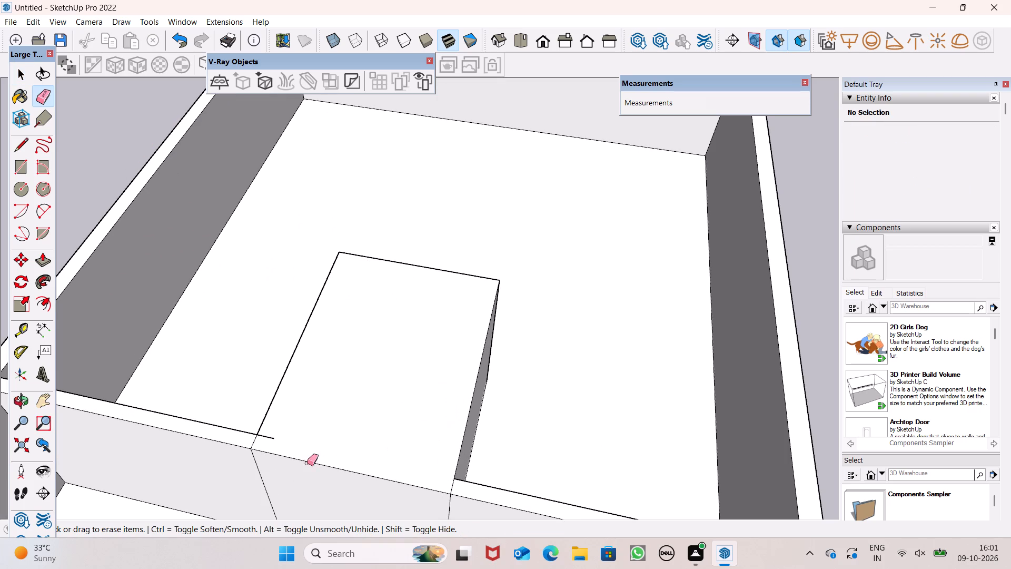
click(275, 437)
drag(275, 435, 266, 442)
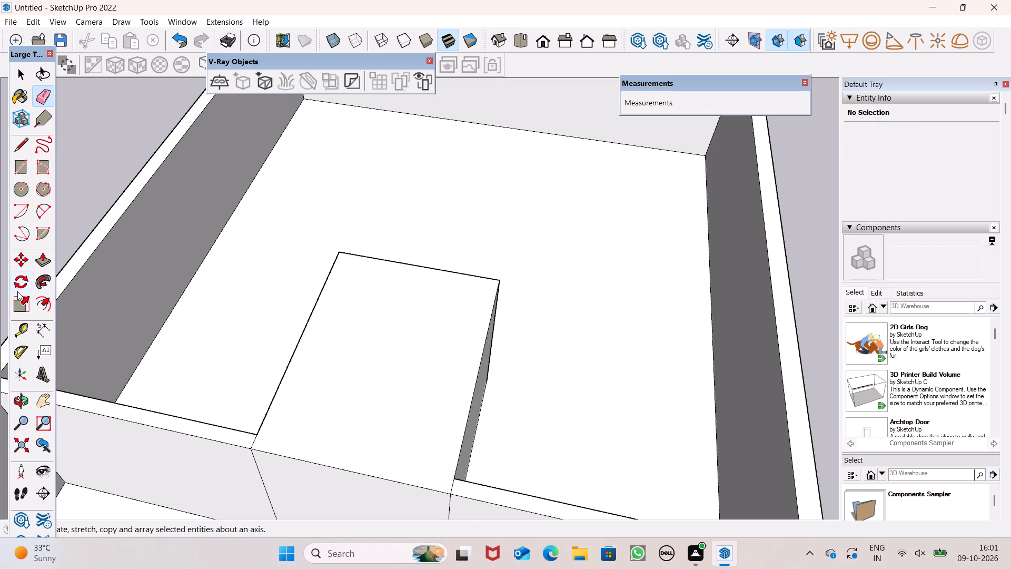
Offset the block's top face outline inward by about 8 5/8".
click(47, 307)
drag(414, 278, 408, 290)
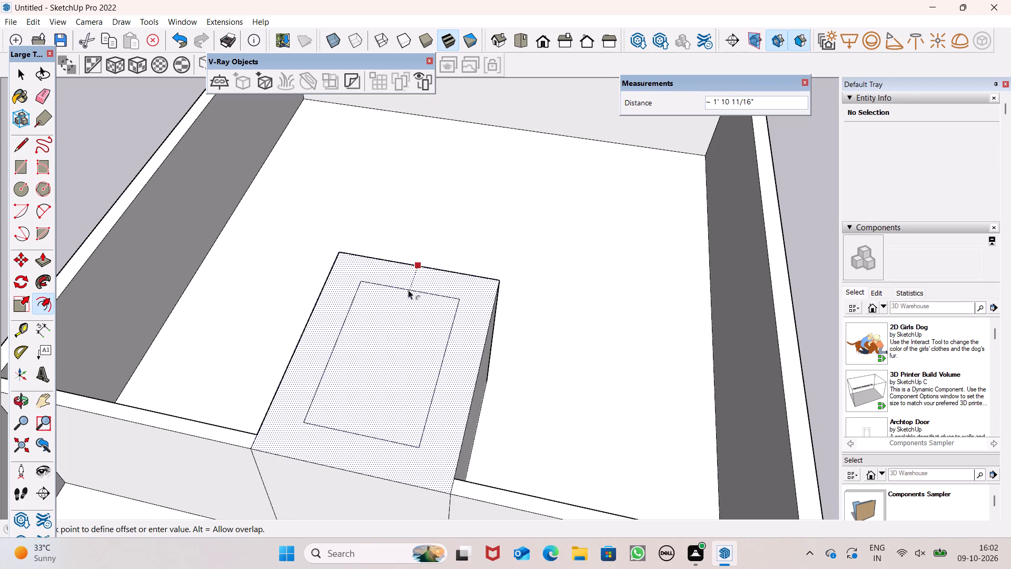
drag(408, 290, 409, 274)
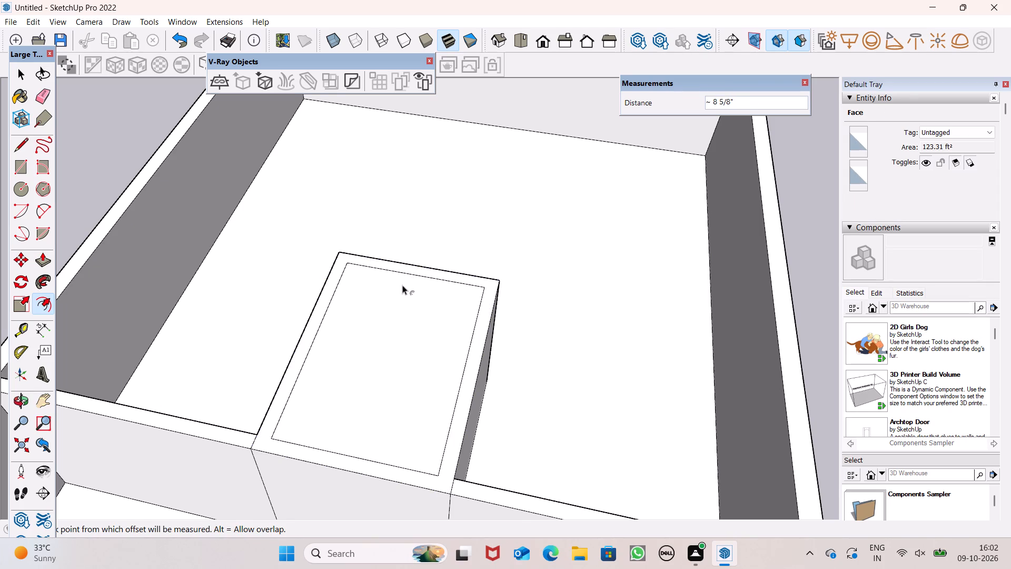
Examine the block, its offset outline and its smaller-room face from several angles.
scroll(516, 297, down, 3)
middle_drag(521, 340, 546, 276)
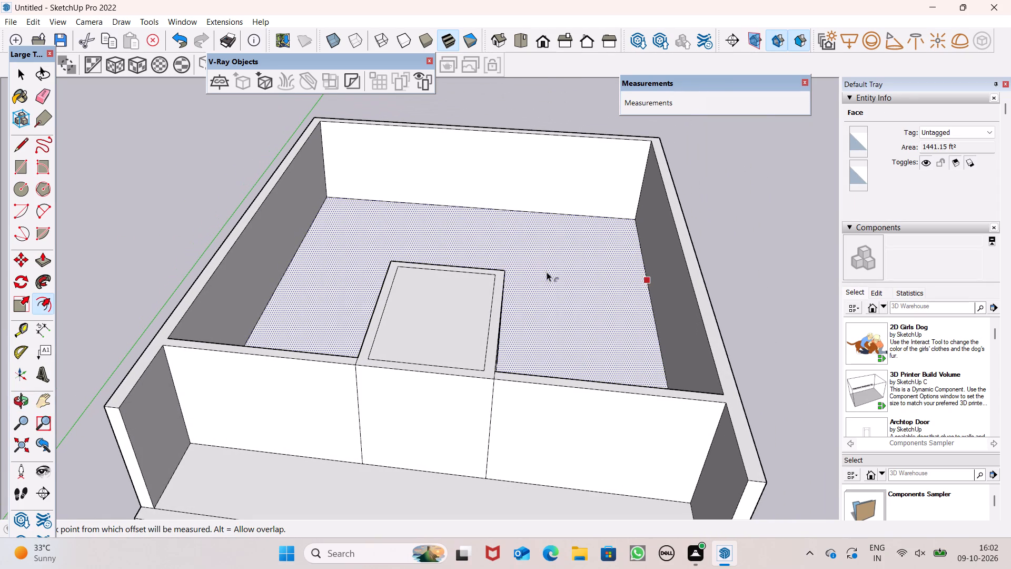
click(46, 262)
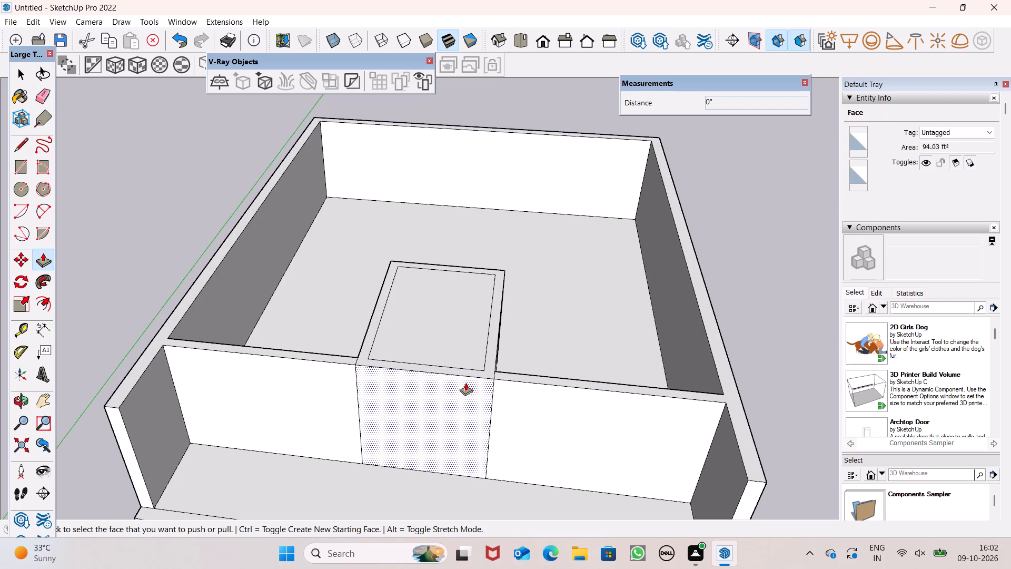
key(space)
scroll(382, 316, down, 2)
middle_drag(419, 381, 423, 387)
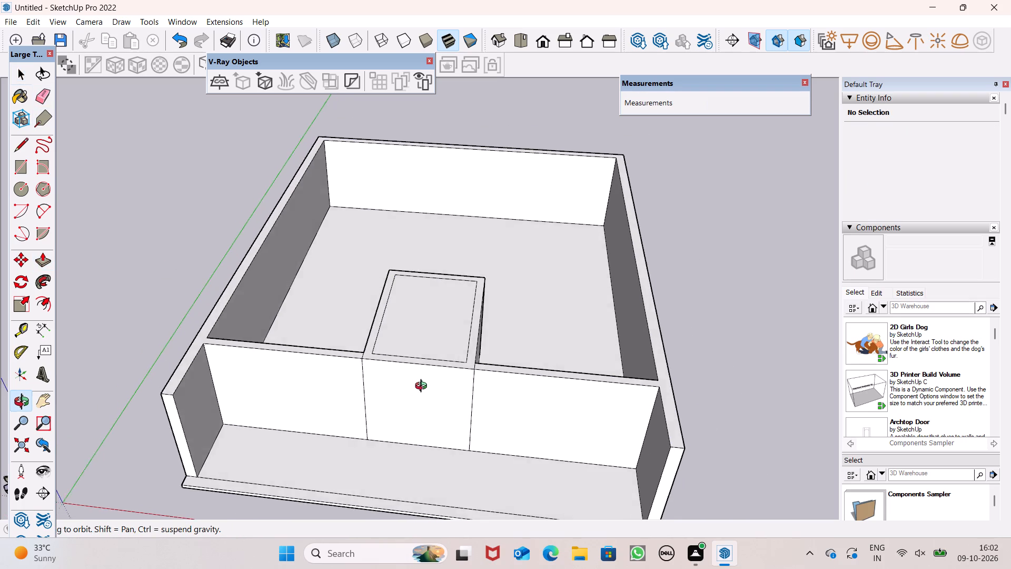
middle_drag(423, 387, 421, 434)
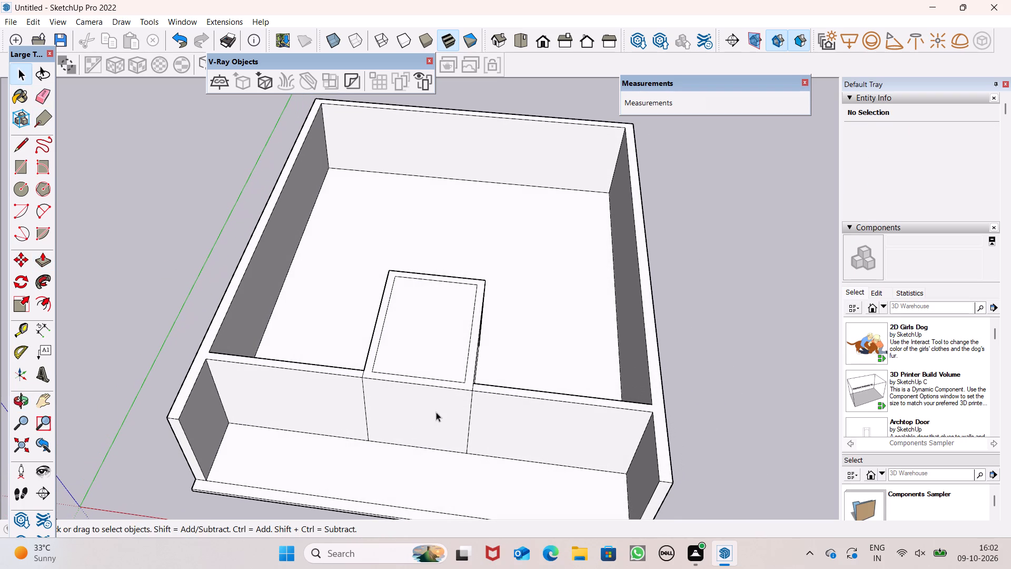
scroll(504, 359, up, 1)
scroll(422, 415, up, 3)
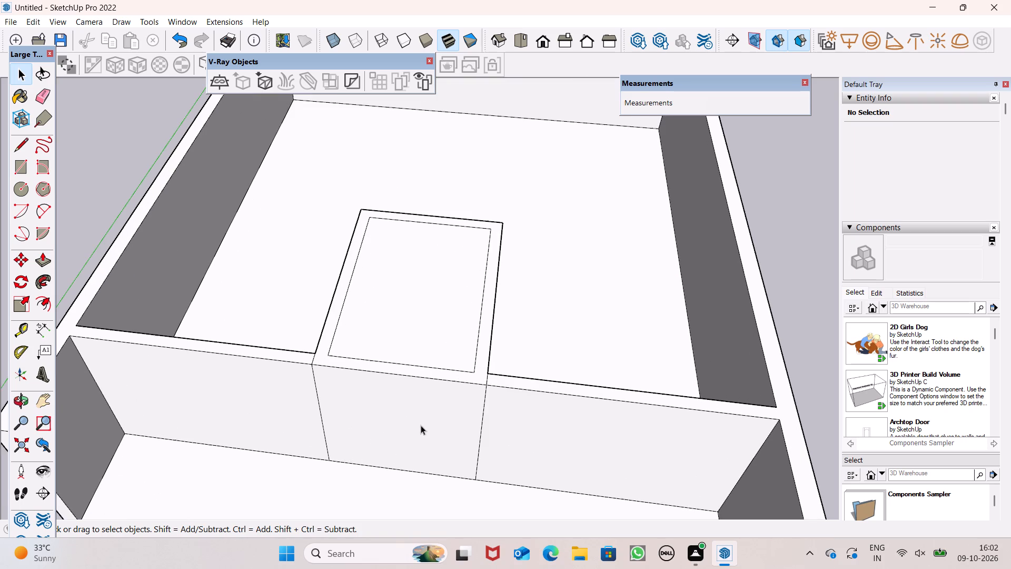
scroll(552, 274, down, 3)
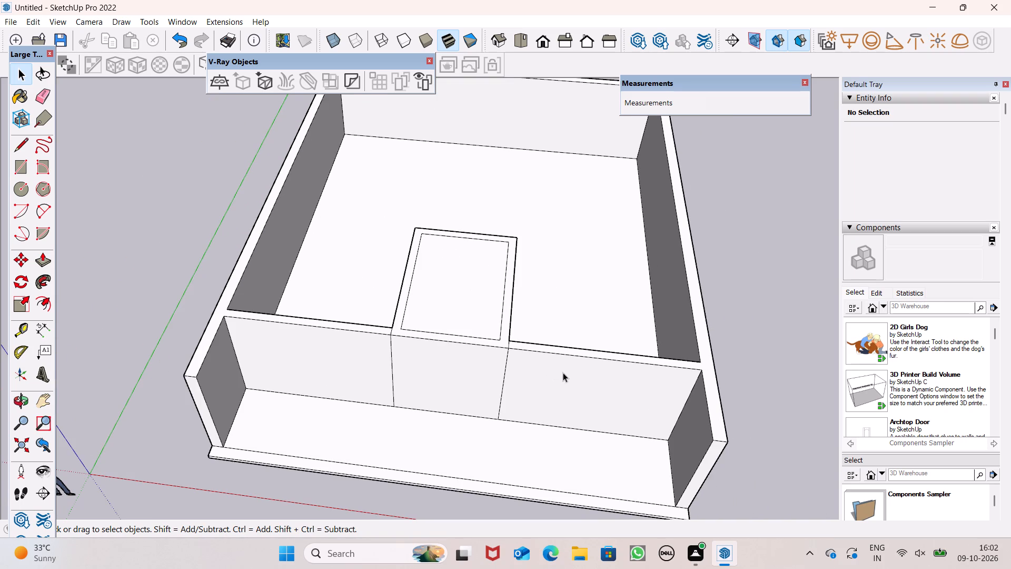
middle_drag(526, 358, 275, 369)
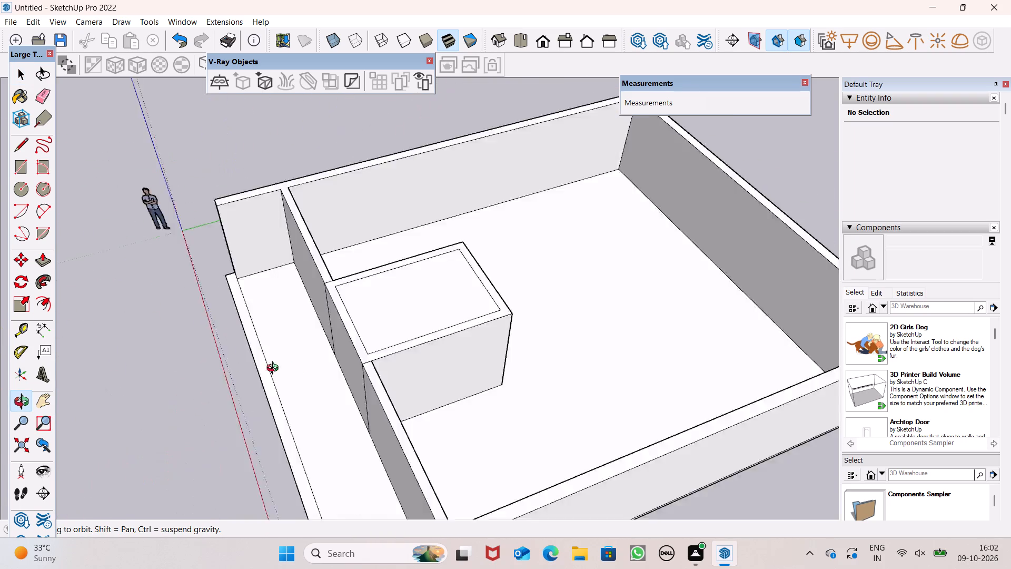
middle_drag(275, 369, 523, 349)
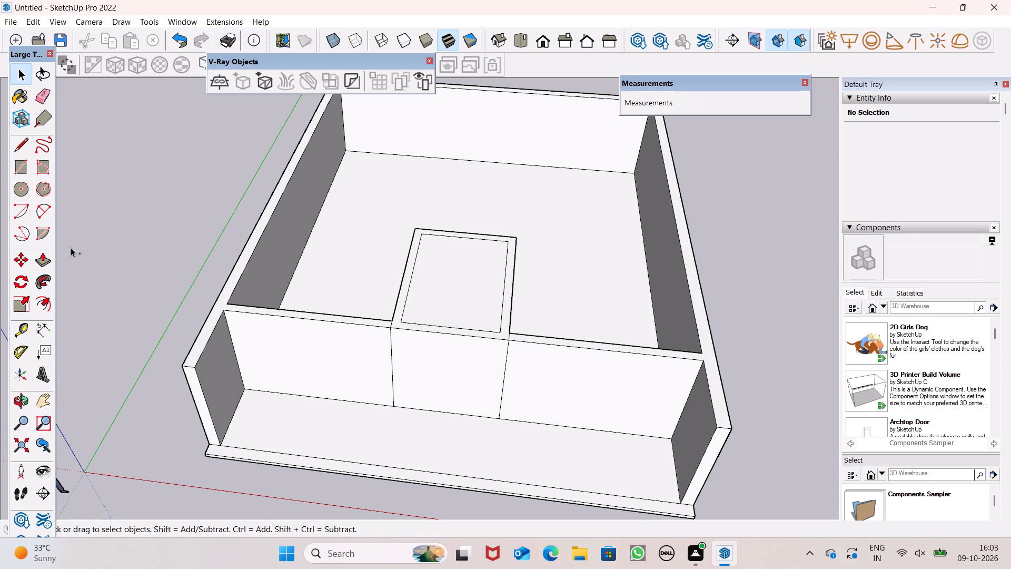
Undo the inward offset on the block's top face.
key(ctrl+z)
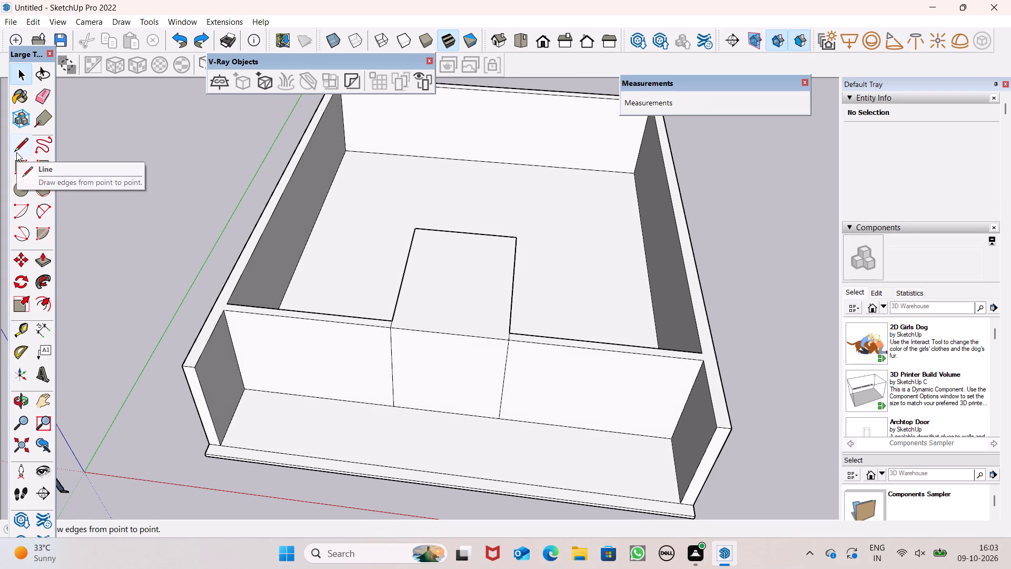
Offset the block's top face outline inward by about 10 3/4" to mark the enclosure's wall thickness.
click(43, 309)
scroll(458, 252, up, 1)
middle_drag(464, 254, 467, 285)
scroll(467, 285, up, 1)
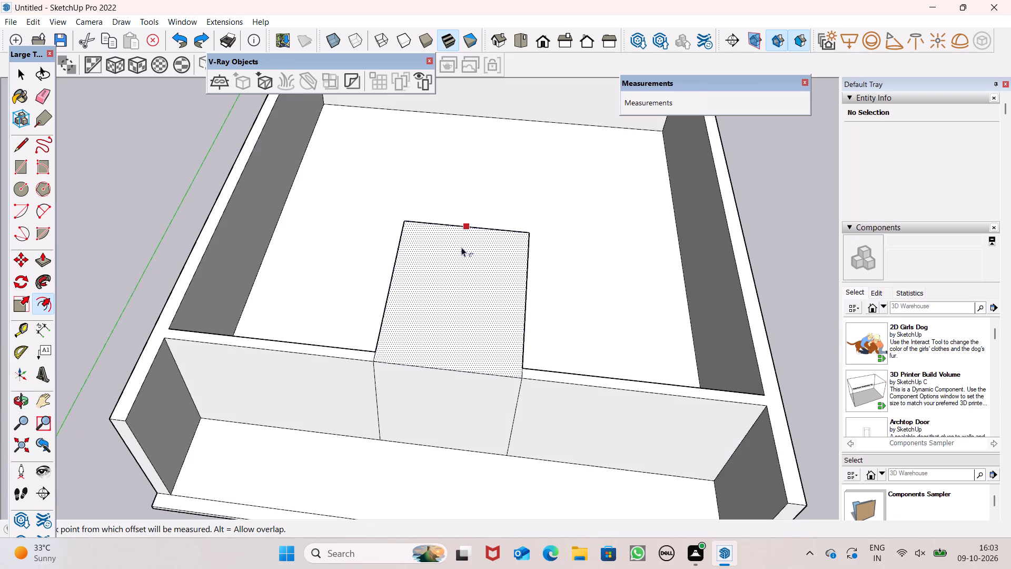
scroll(462, 232, up, 2)
click(462, 232)
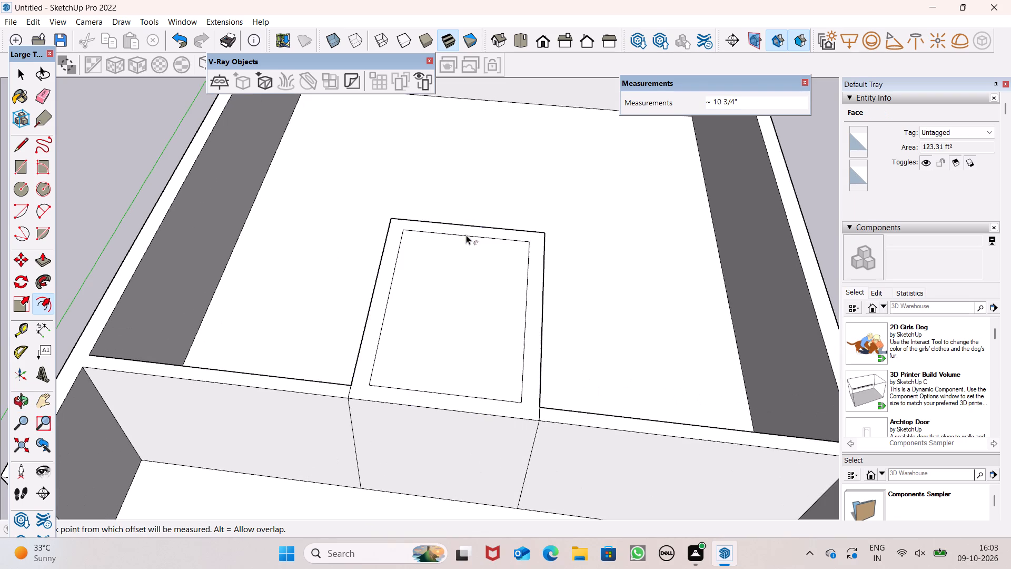
key(space)
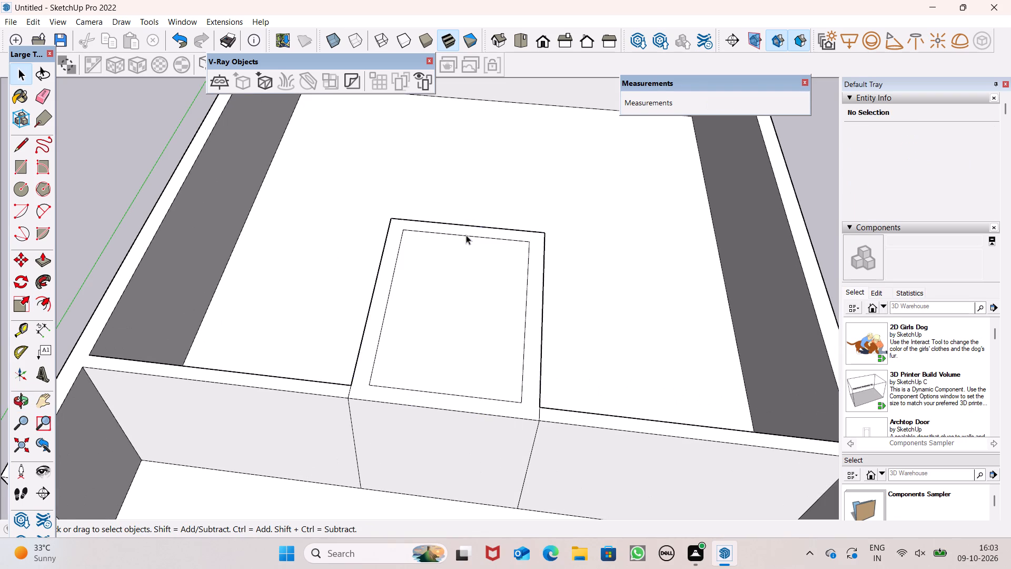
Extend both side lines of the inner outline by about 10 3/4" to the partition's smaller-room edge.
scroll(465, 240, down, 2)
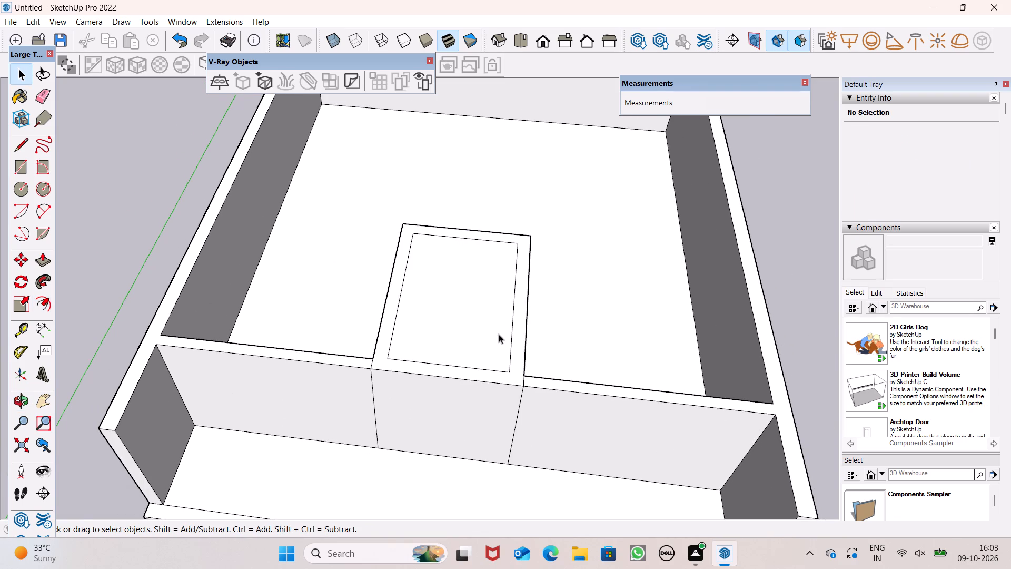
scroll(499, 335, down, 3)
middle_drag(517, 492, 533, 411)
scroll(511, 377, up, 3)
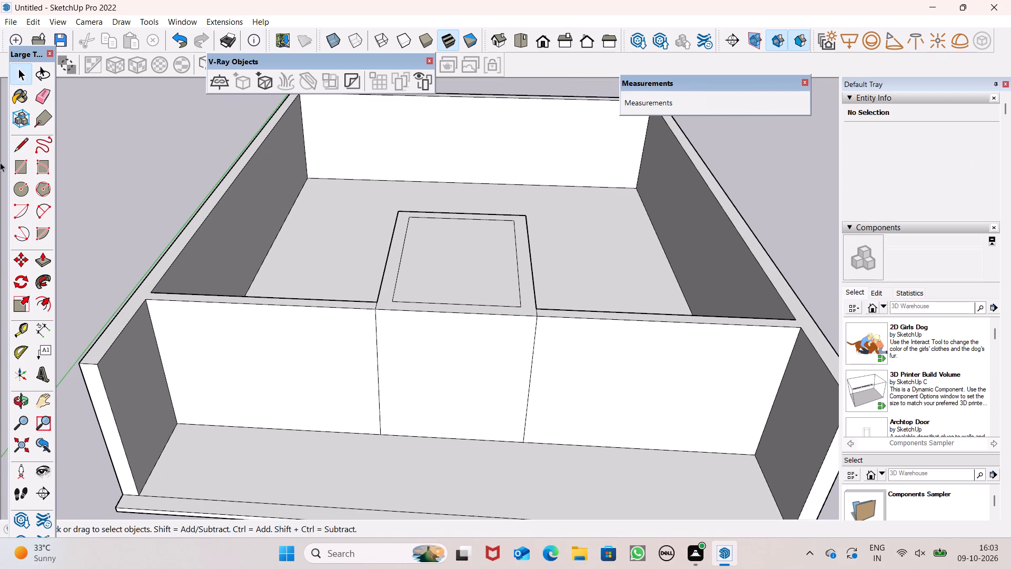
click(26, 140)
scroll(421, 278, down, 3)
scroll(428, 306, up, 1)
middle_drag(435, 322, 404, 420)
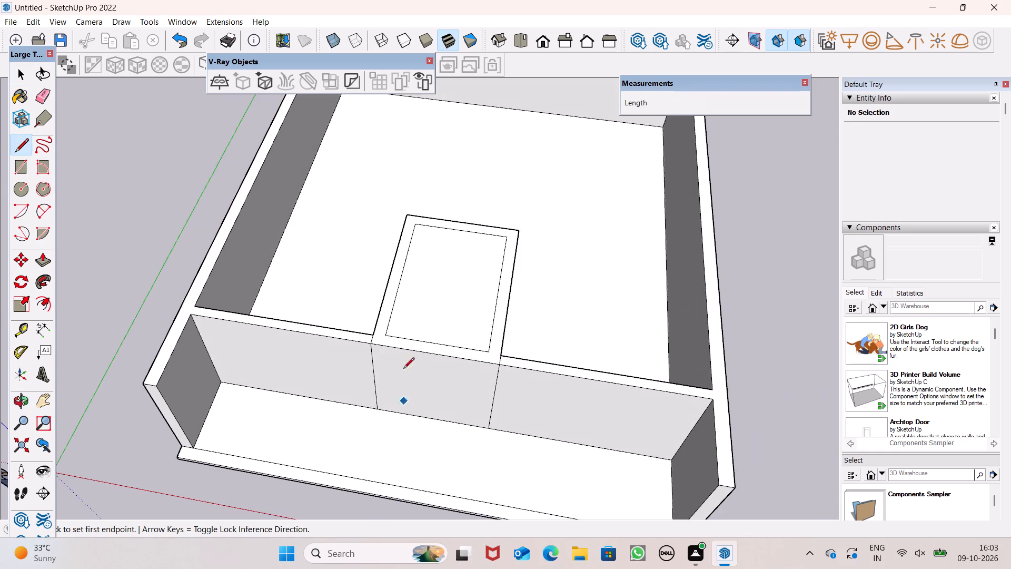
scroll(394, 332, up, 4)
click(382, 338)
click(380, 350)
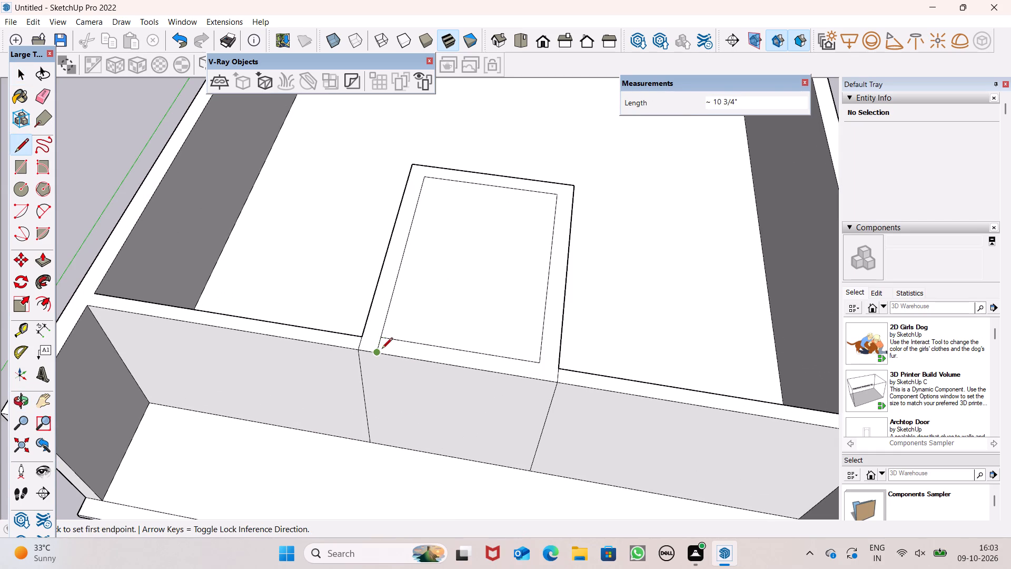
scroll(310, 308, down, 1)
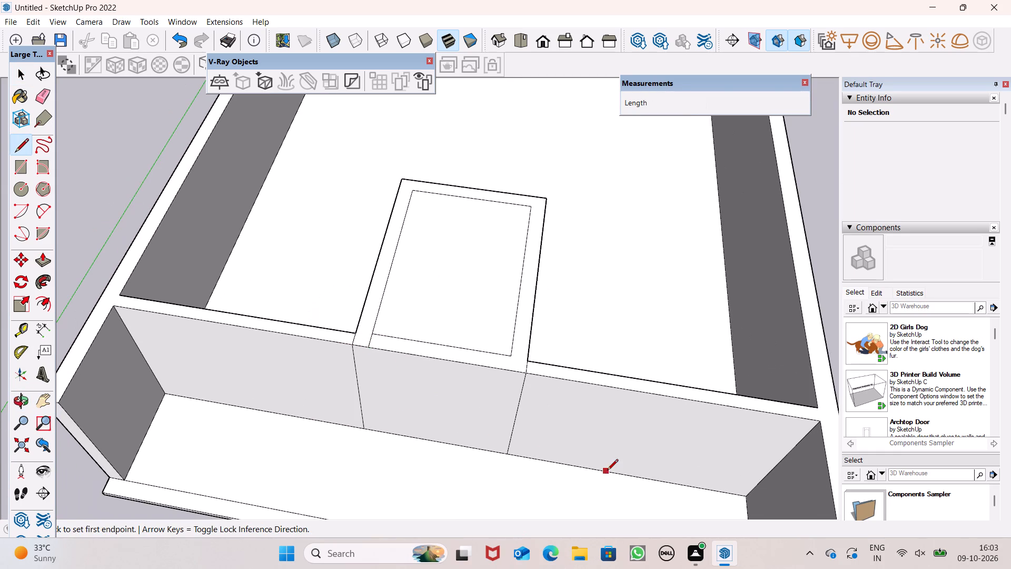
scroll(586, 395, down, 1)
scroll(653, 433, up, 6)
scroll(459, 344, up, 5)
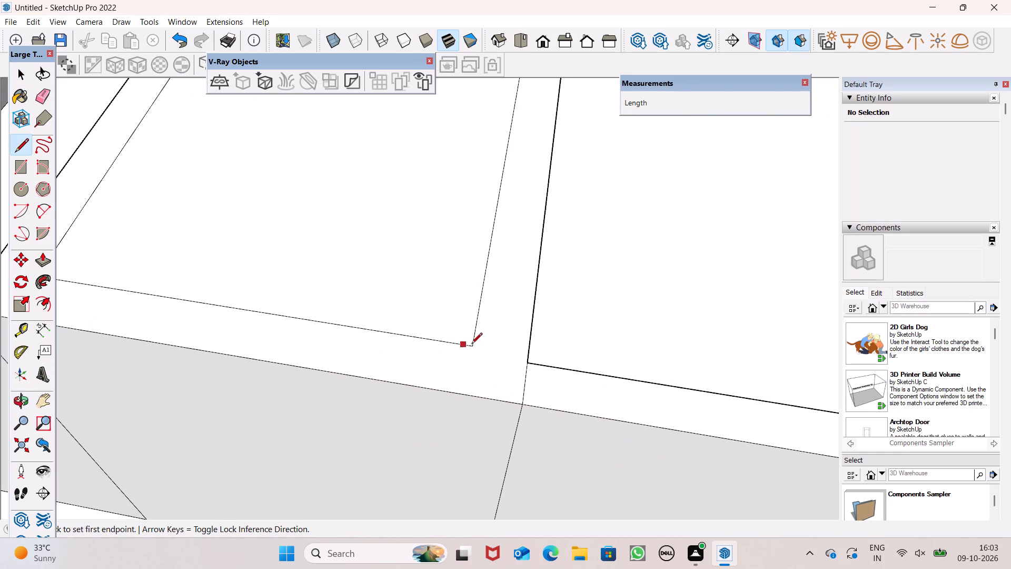
click(474, 345)
click(469, 390)
Draw two 10' vertical lines down the partition's smaller-room face, from the ends of the inner outline's side lines to the floor.
scroll(578, 299, down, 4)
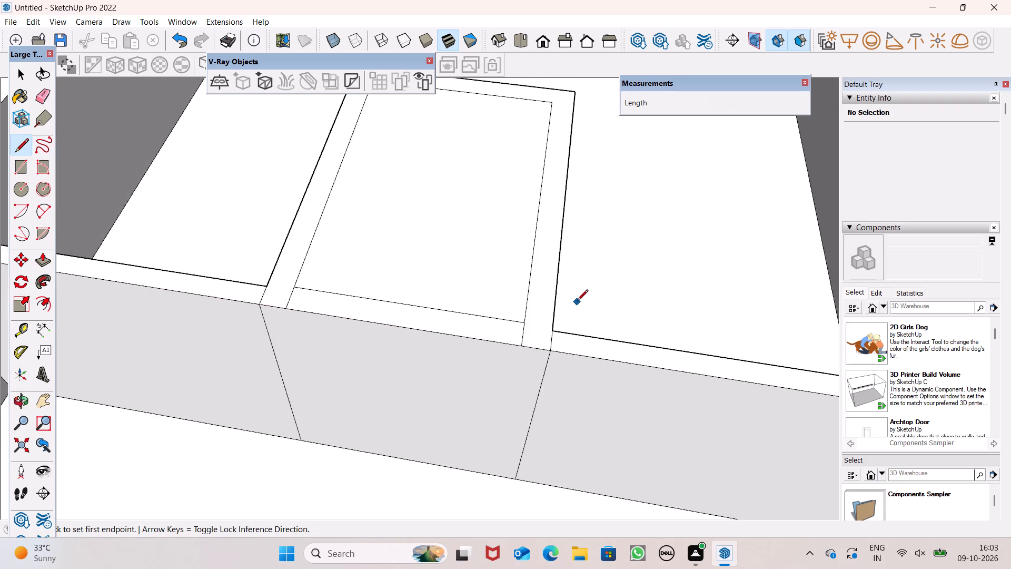
scroll(577, 301, down, 2)
scroll(560, 379, up, 1)
middle_drag(560, 380, 587, 261)
scroll(374, 270, up, 4)
click(325, 228)
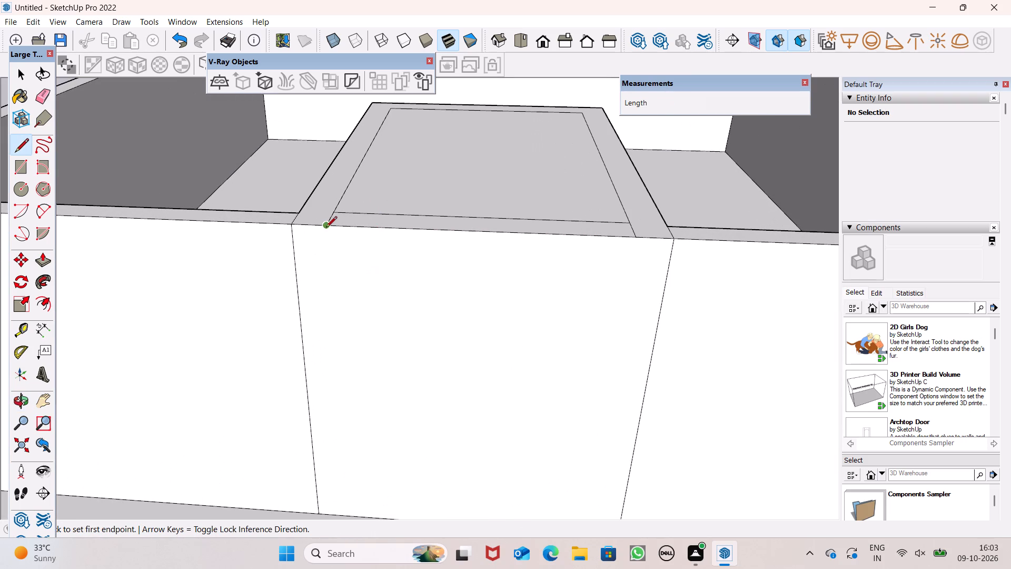
scroll(391, 326, down, 3)
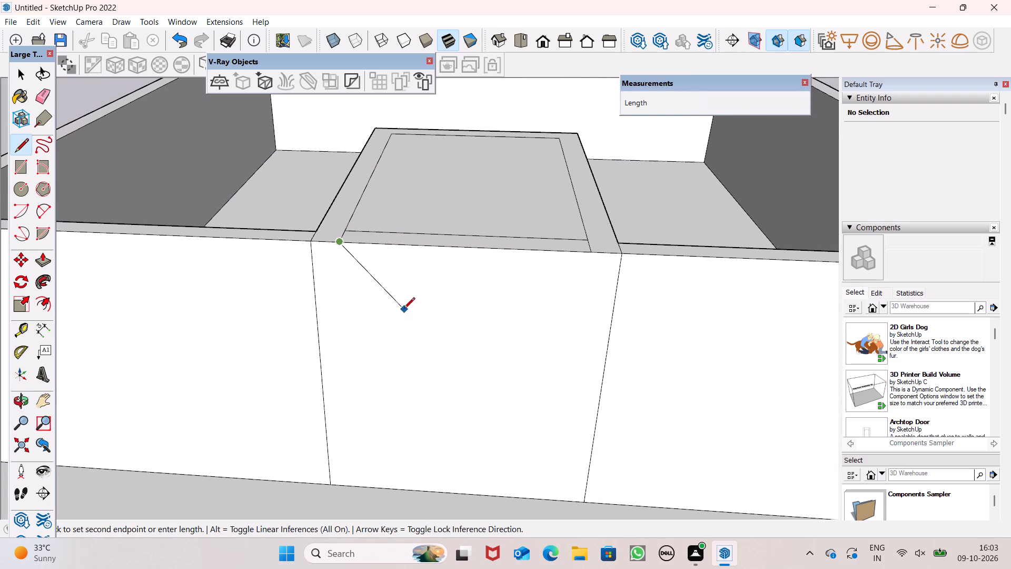
scroll(413, 299, down, 3)
scroll(360, 427, up, 2)
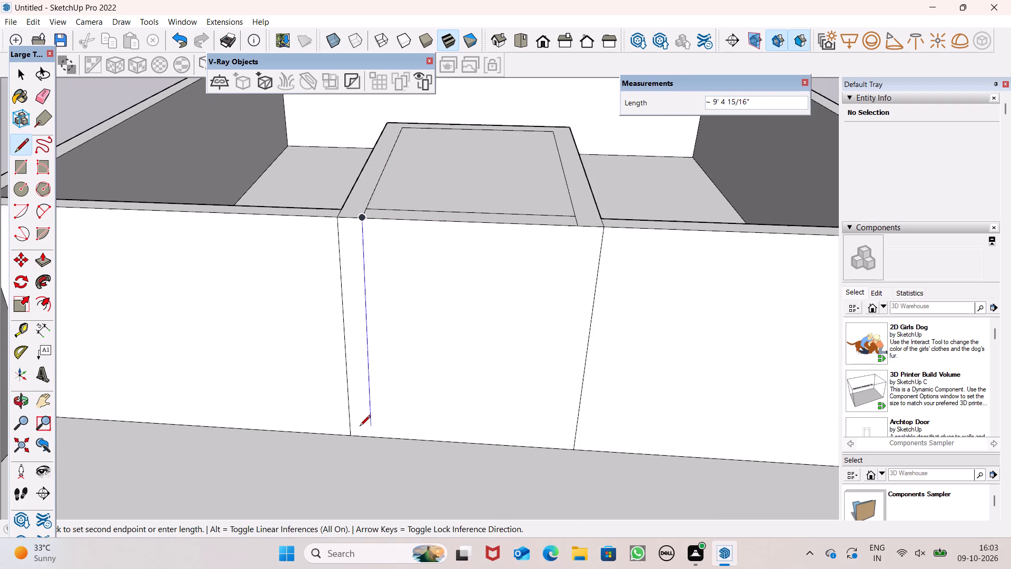
scroll(360, 427, up, 2)
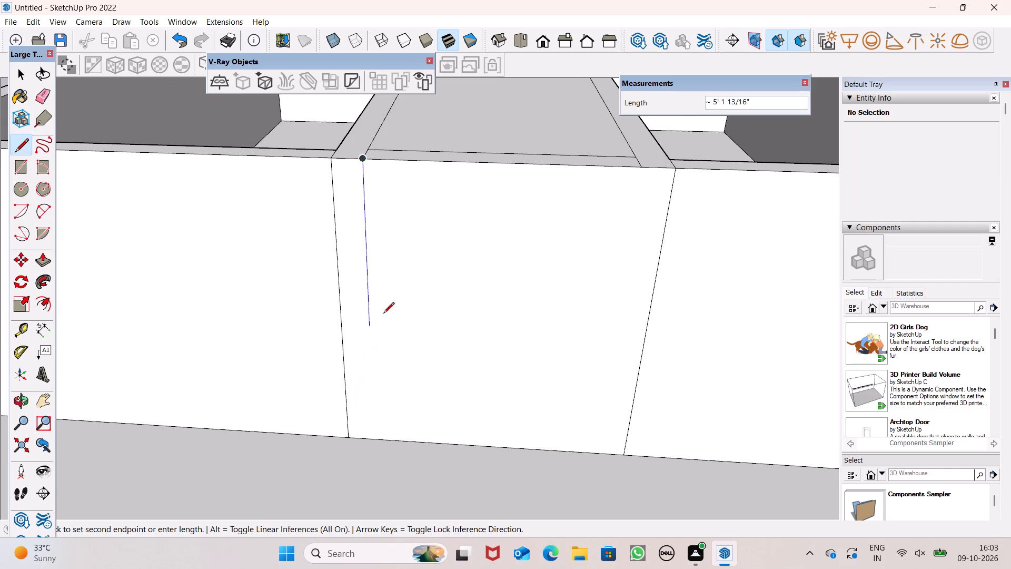
scroll(412, 222, down, 2)
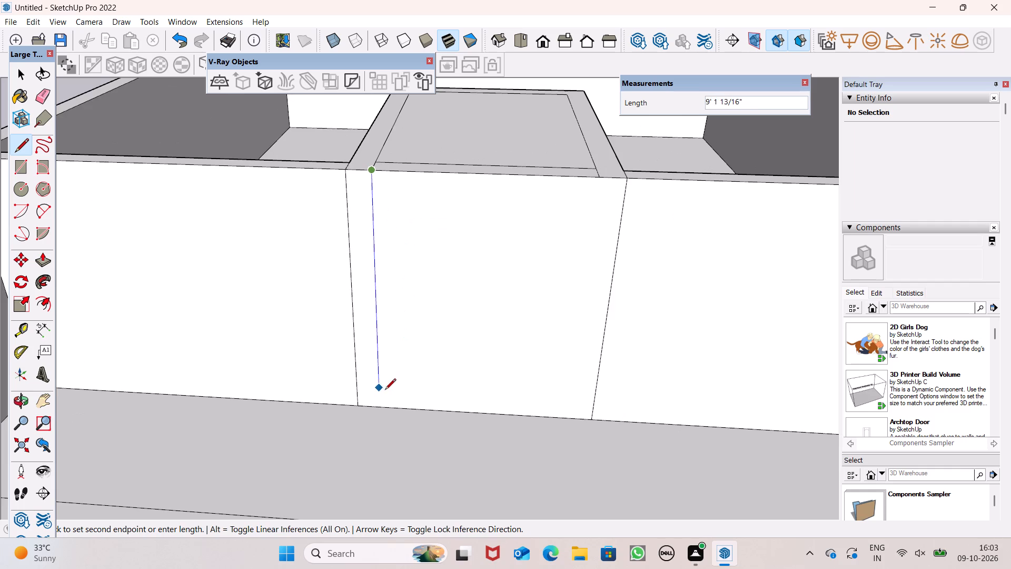
click(376, 406)
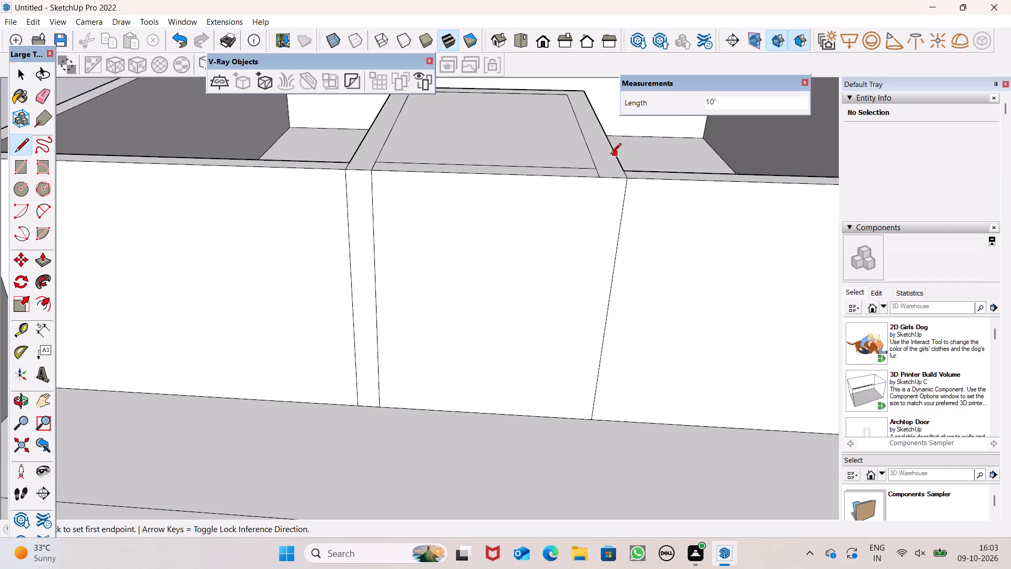
click(600, 178)
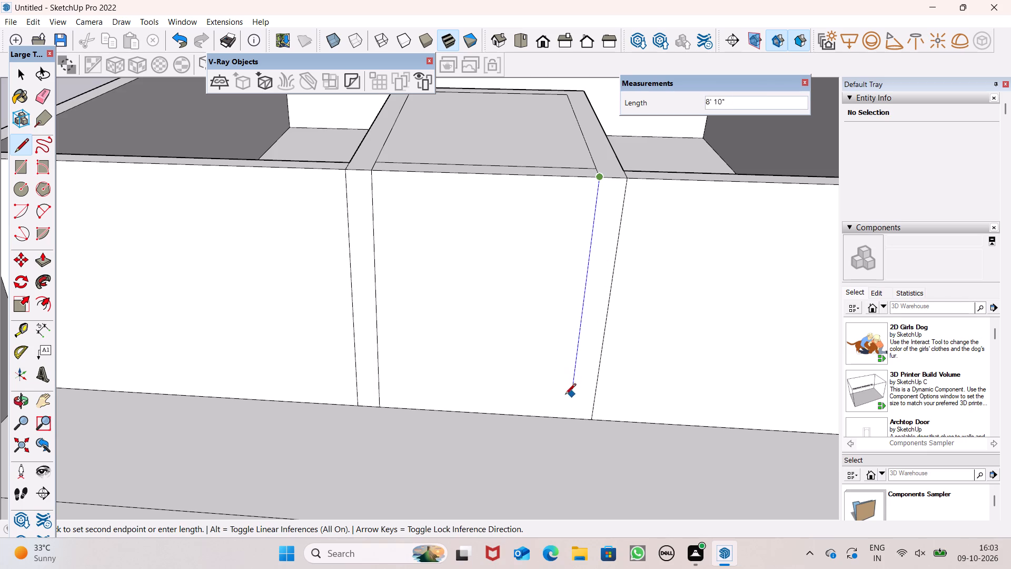
click(564, 419)
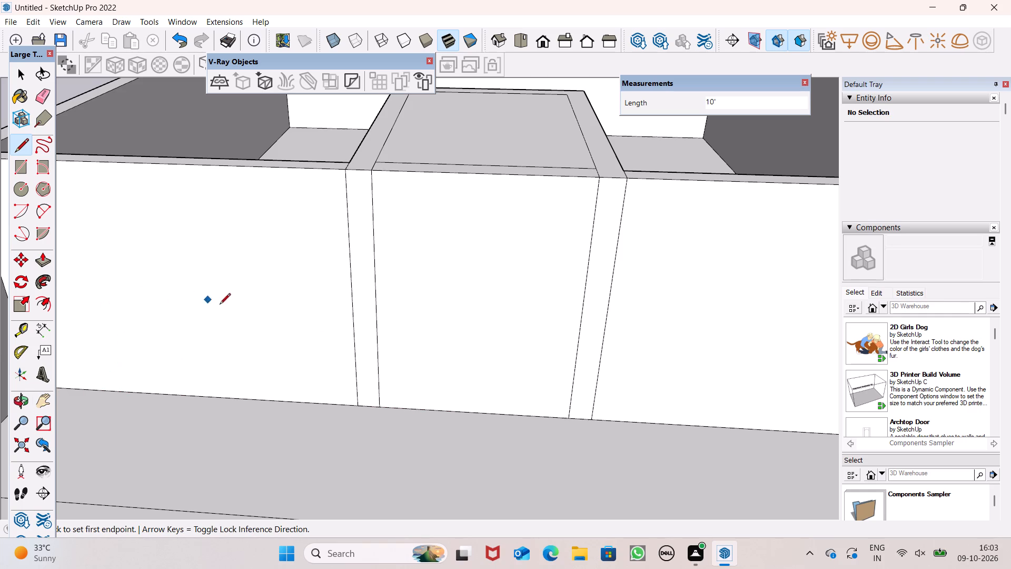
Erase the inner outline's cross line that runs parallel to the partition's smaller-room edge on the block's top face.
scroll(222, 308, down, 3)
middle_drag(331, 325, 335, 365)
click(48, 83)
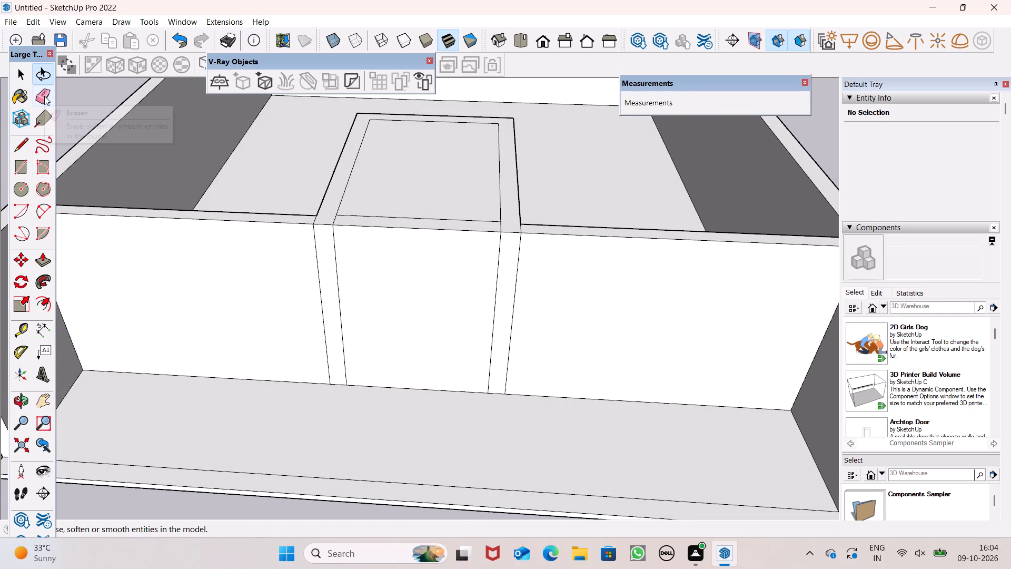
click(44, 96)
scroll(121, 233, down, 1)
middle_drag(198, 261, 196, 322)
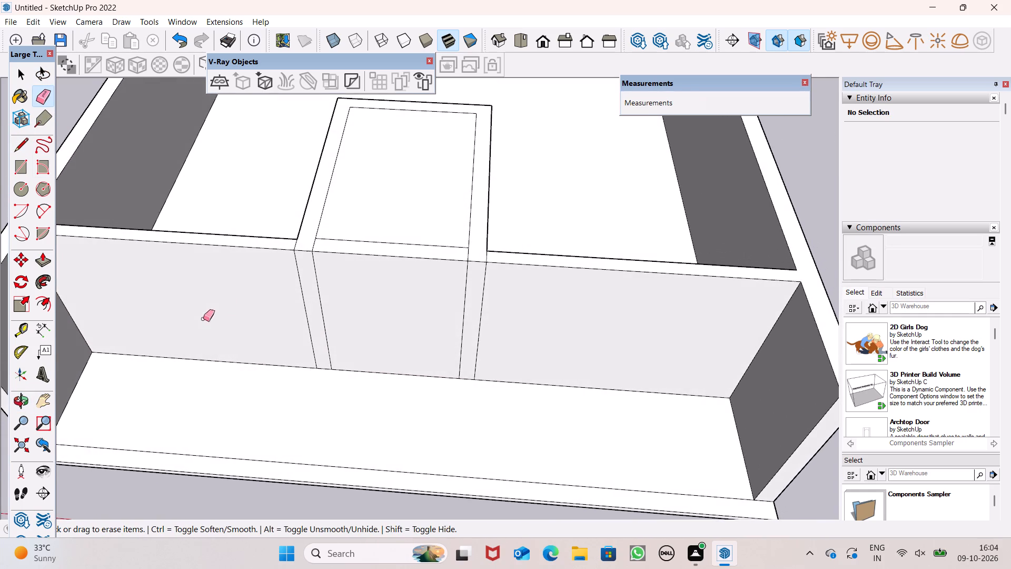
scroll(344, 241, up, 3)
click(346, 241)
scroll(349, 254, down, 2)
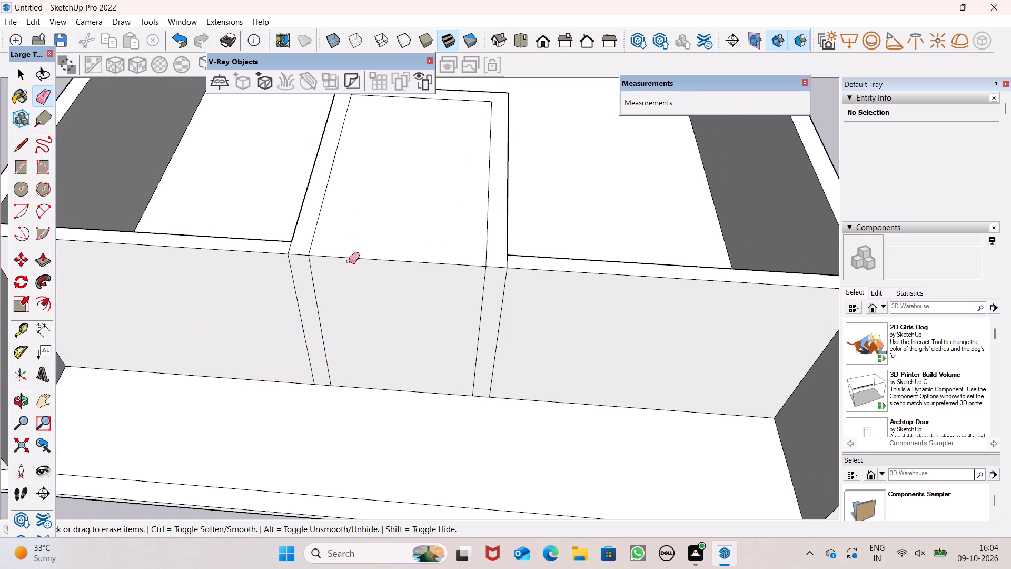
key(space)
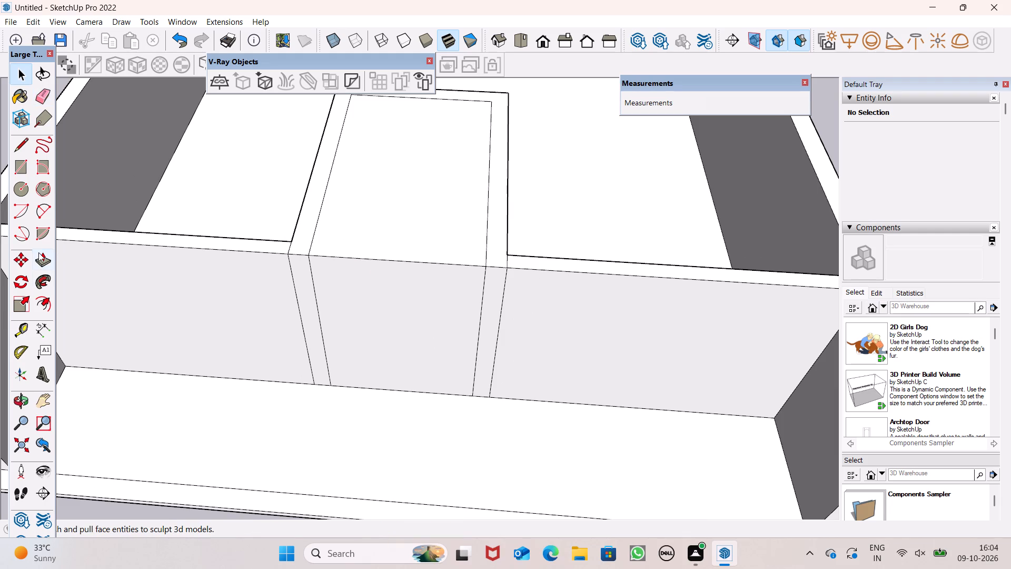
Push the partition face between the two inner vertical lines about 12' 2 5/8" into the block to hollow out the enclosure.
click(36, 260)
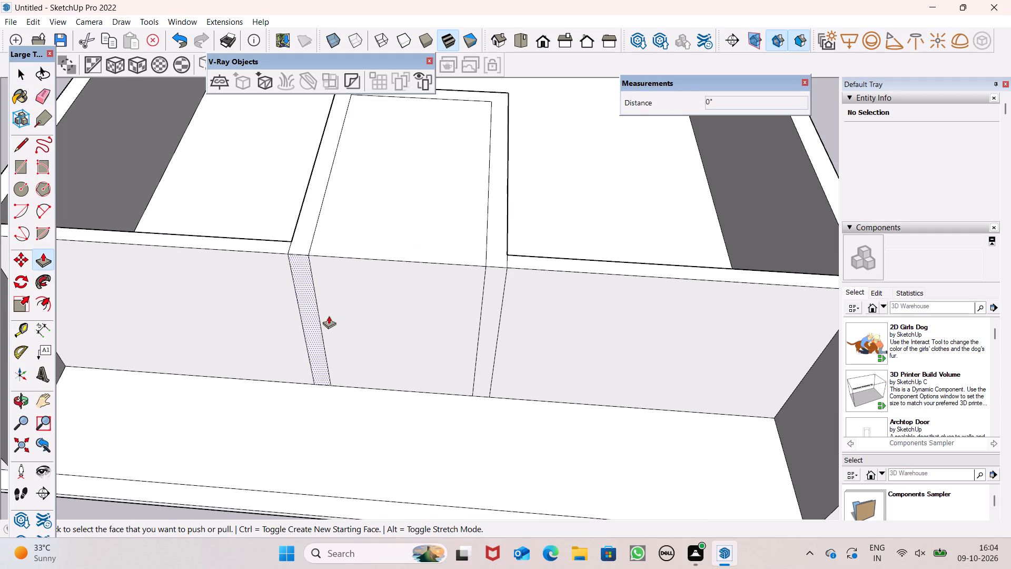
scroll(332, 344, down, 3)
scroll(326, 346, up, 1)
middle_drag(326, 346, 338, 311)
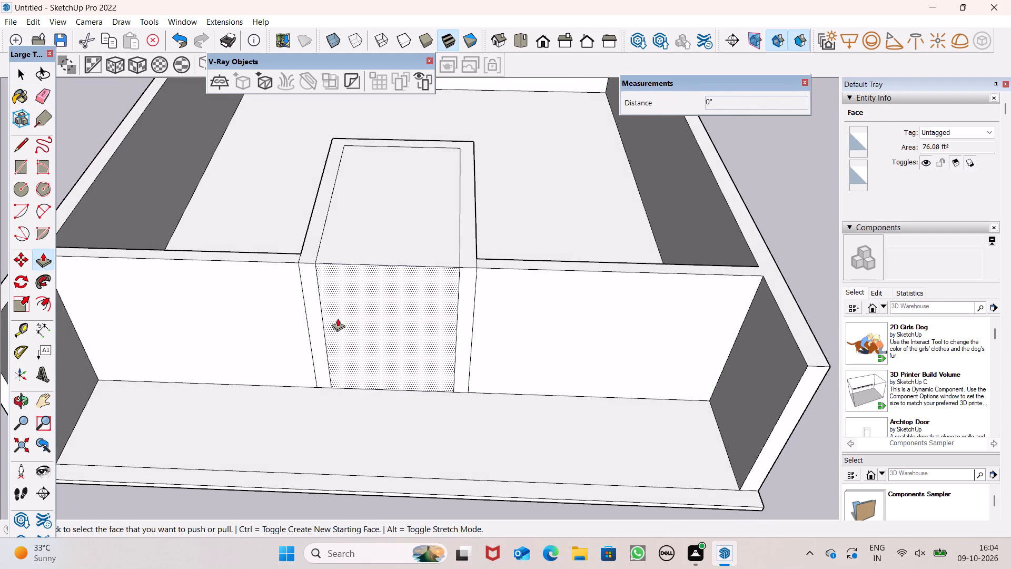
scroll(333, 323, down, 2)
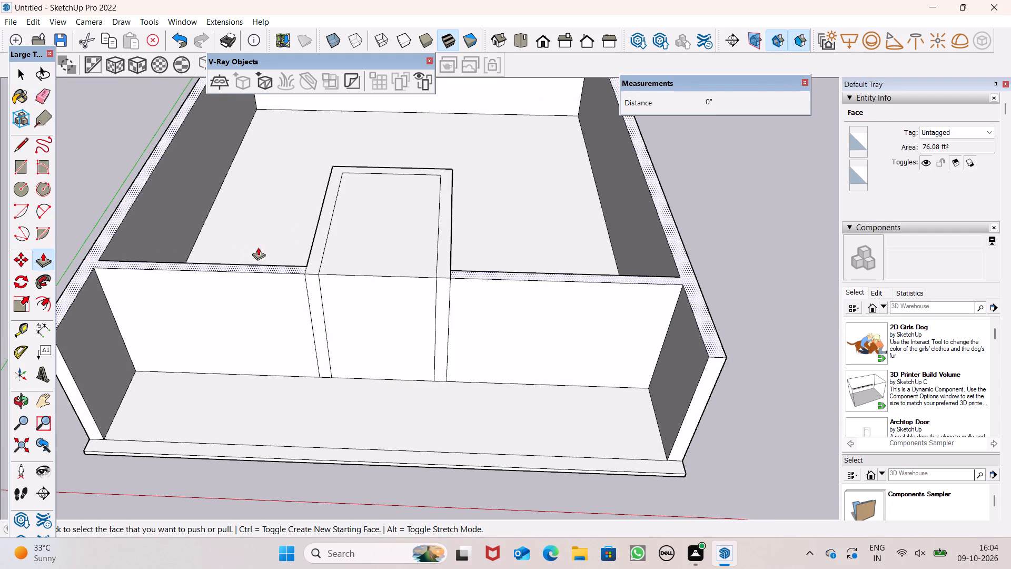
scroll(354, 208, up, 3)
drag(349, 390, 366, 332)
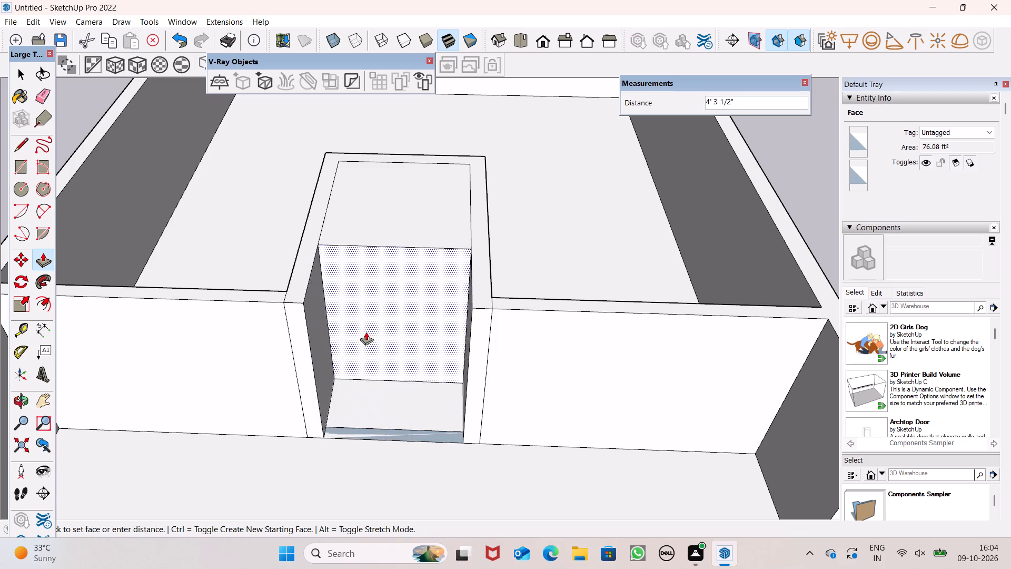
drag(366, 332, 387, 241)
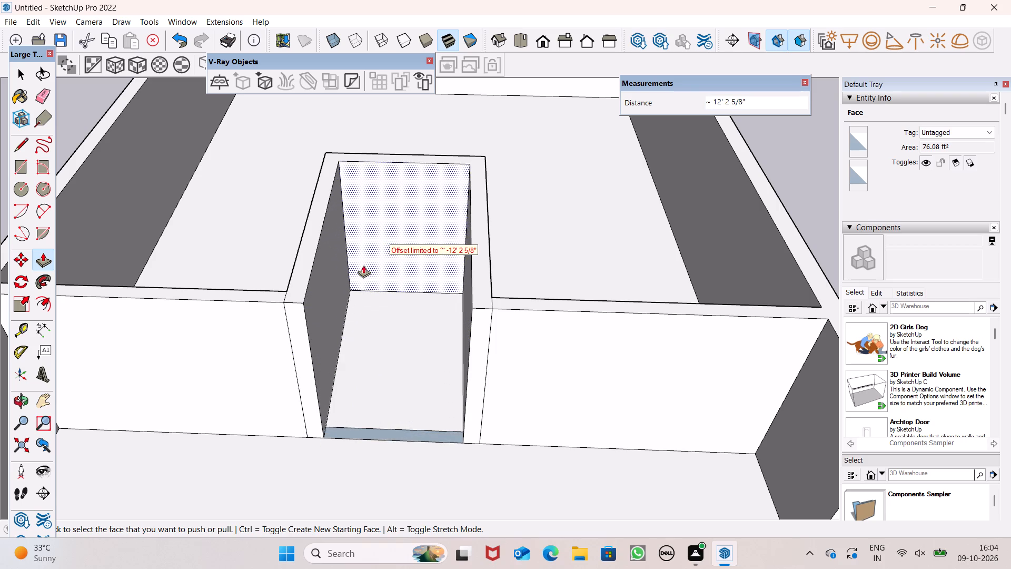
middle_drag(406, 499, 392, 465)
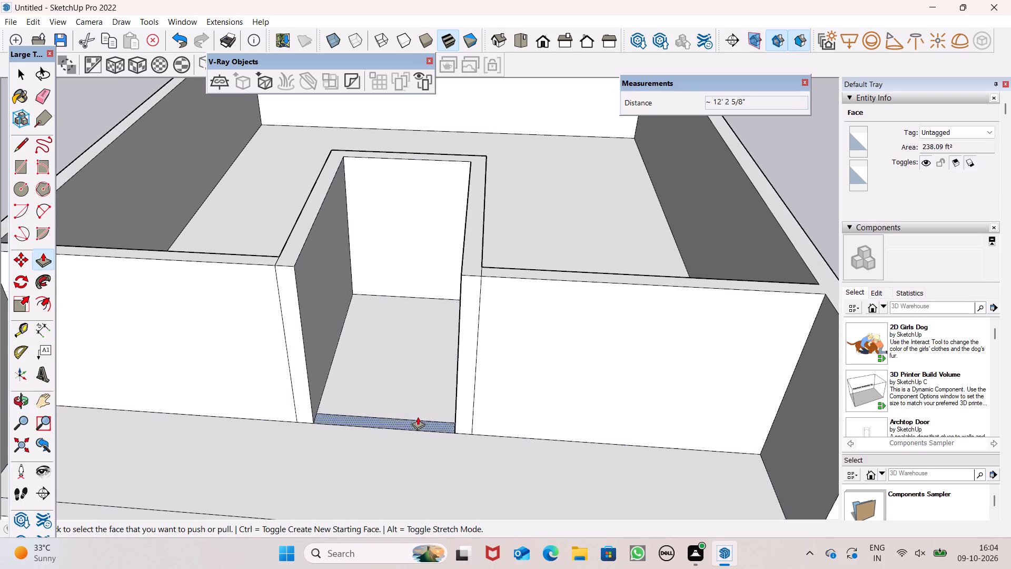
key(space)
scroll(419, 403, down, 2)
middle_drag(418, 406, 397, 453)
scroll(417, 409, up, 1)
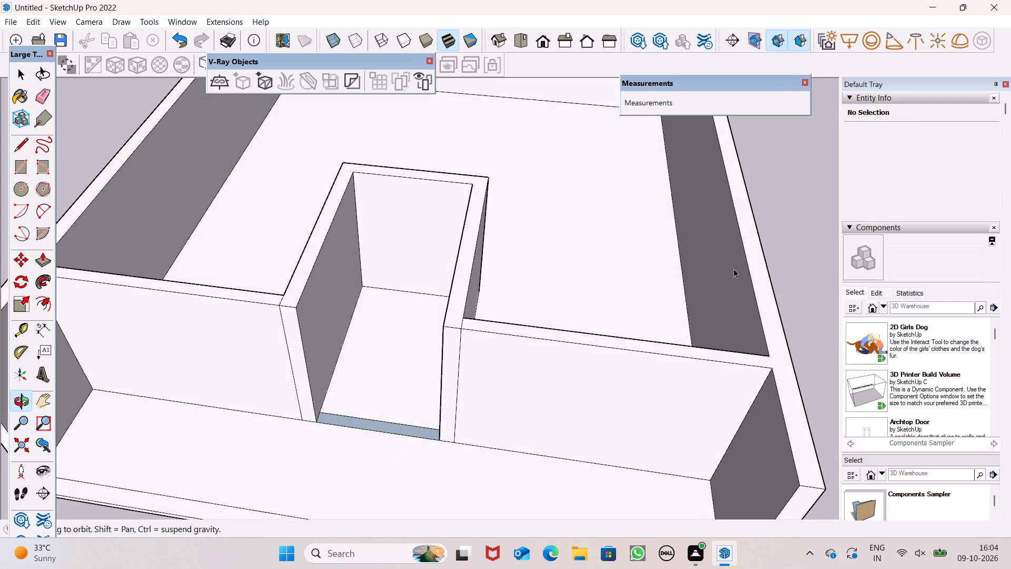
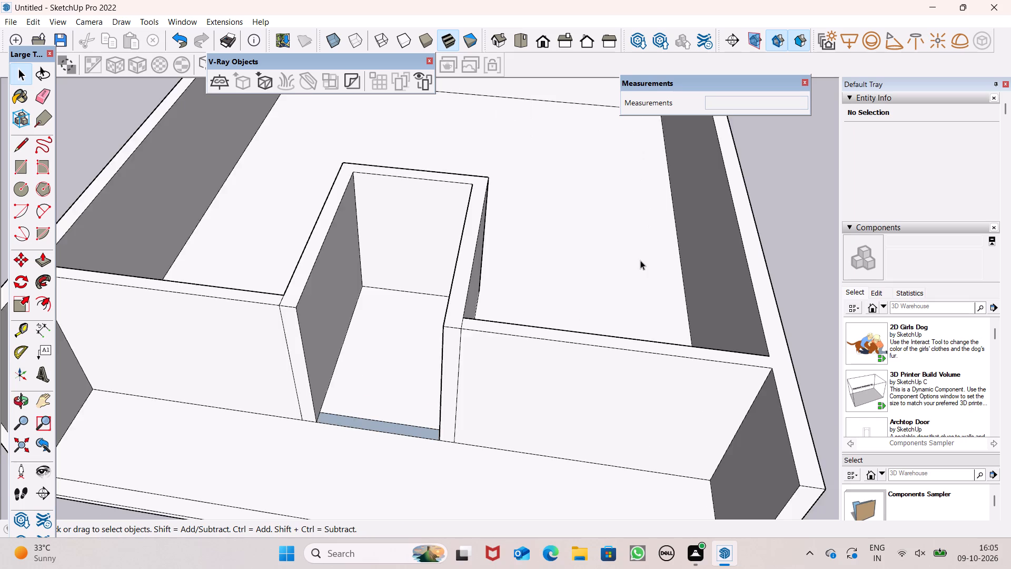
Examine the hollowed enclosure, its opening to the smaller room and the surrounding walls from several angles.
scroll(639, 260, down, 4)
middle_drag(473, 331, 424, 234)
scroll(522, 370, up, 5)
middle_drag(478, 361, 478, 362)
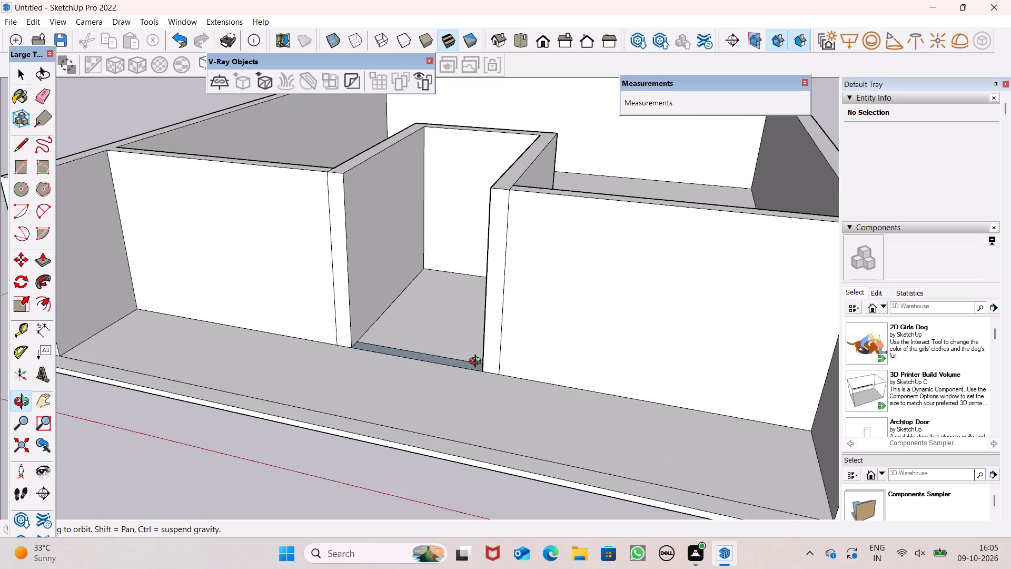
middle_drag(478, 362, 497, 340)
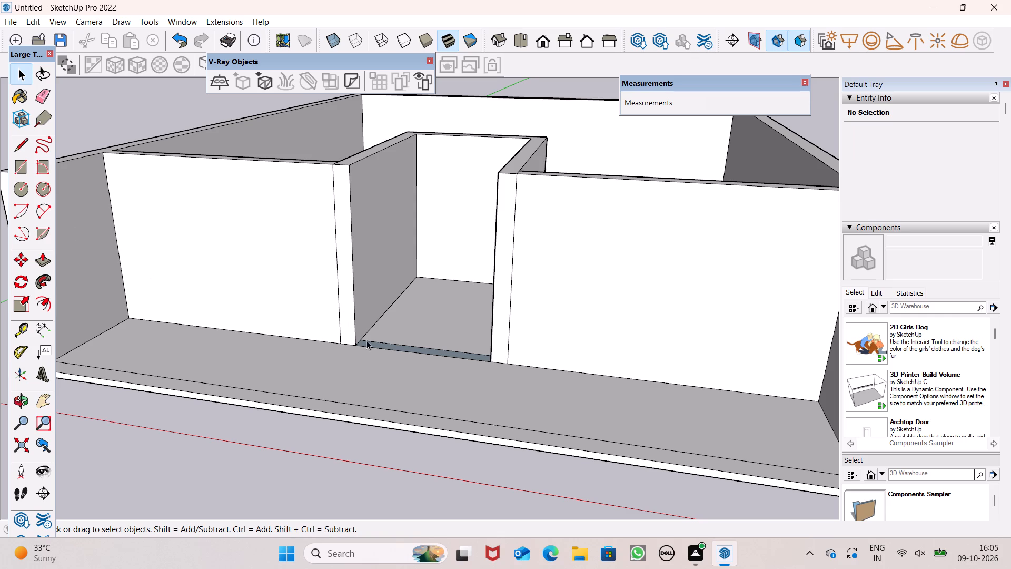
middle_drag(383, 376, 409, 477)
scroll(411, 477, up, 1)
scroll(415, 298, down, 3)
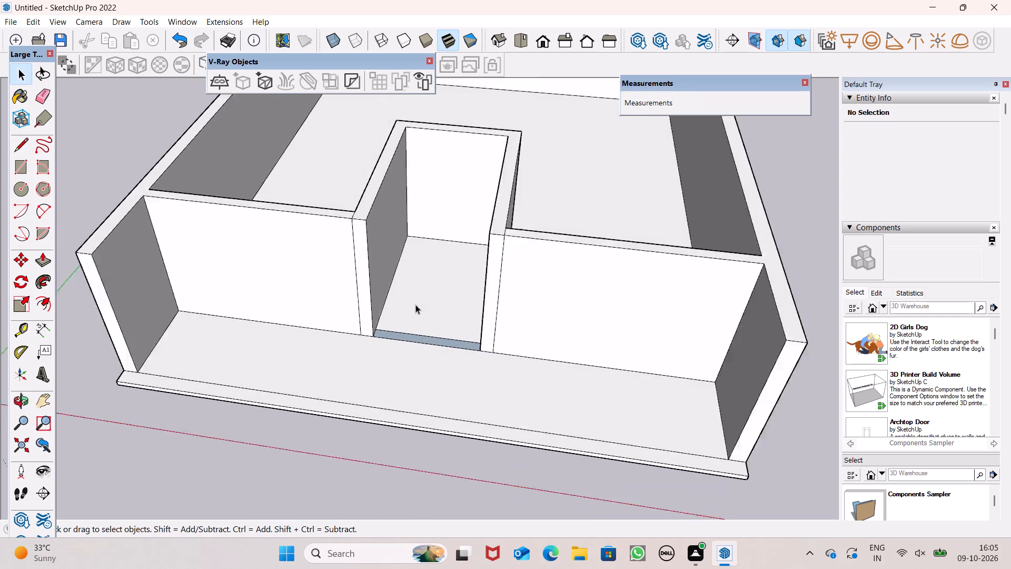
scroll(415, 305, down, 3)
middle_drag(487, 340, 488, 256)
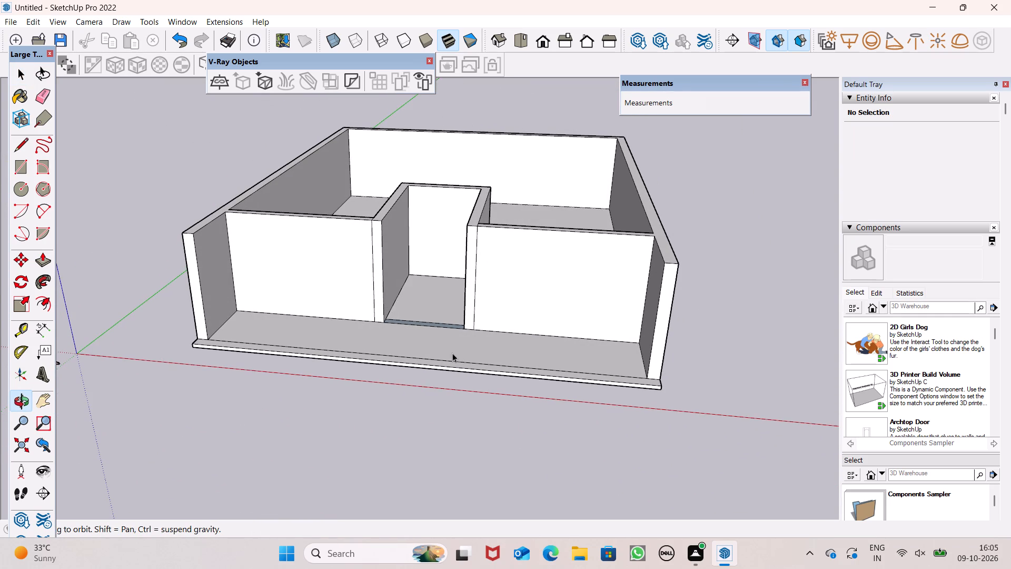
scroll(440, 300, up, 2)
middle_drag(419, 329, 379, 372)
scroll(365, 401, up, 1)
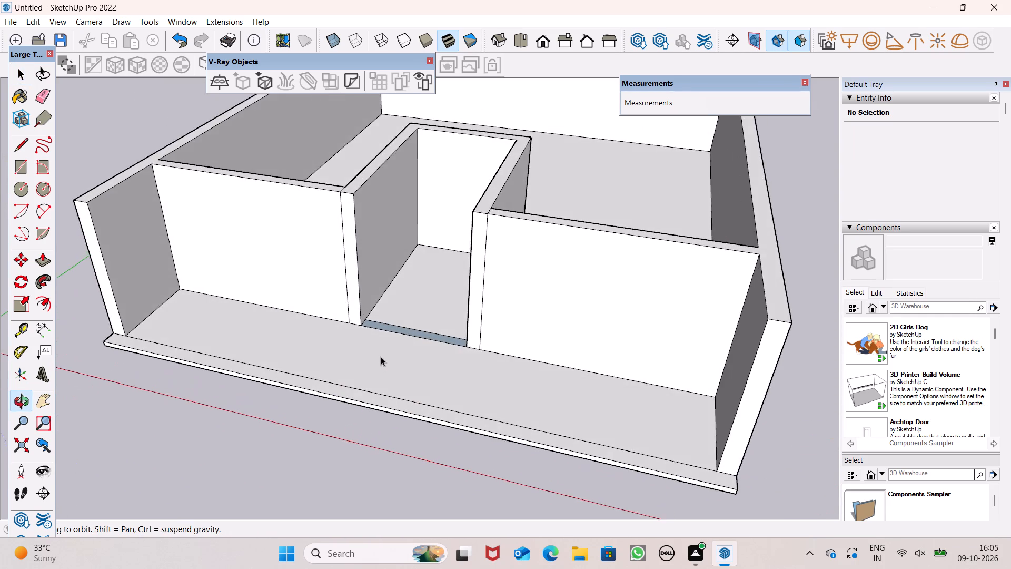
scroll(381, 357, down, 3)
scroll(58, 247, down, 3)
middle_drag(161, 261, 244, 209)
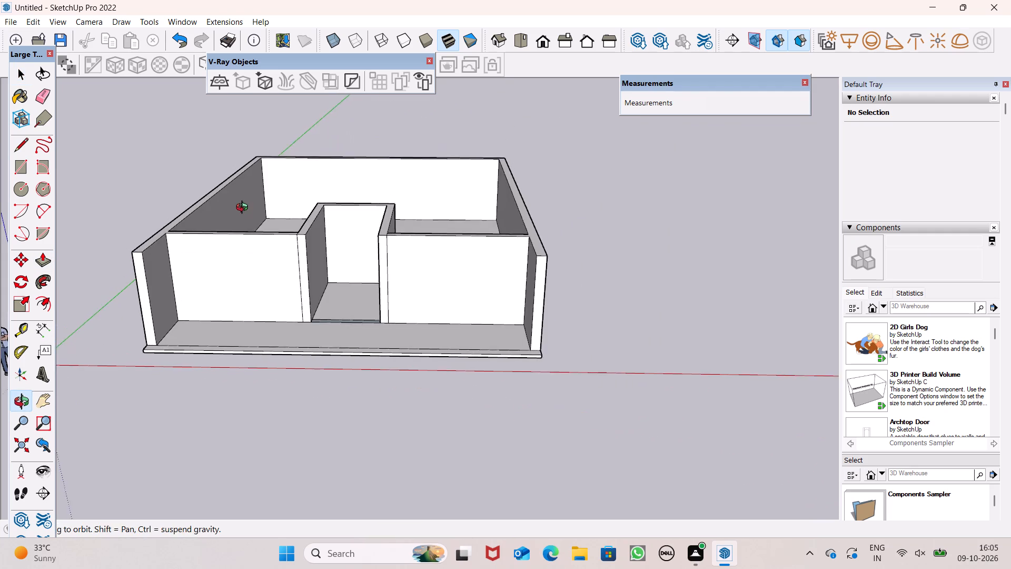
middle_drag(244, 209, 239, 209)
Draw a rectangle on the open ground beside the building's outer side wall, with a first dimension of 3'.
scroll(223, 261, down, 4)
scroll(515, 299, down, 1)
scroll(807, 298, up, 3)
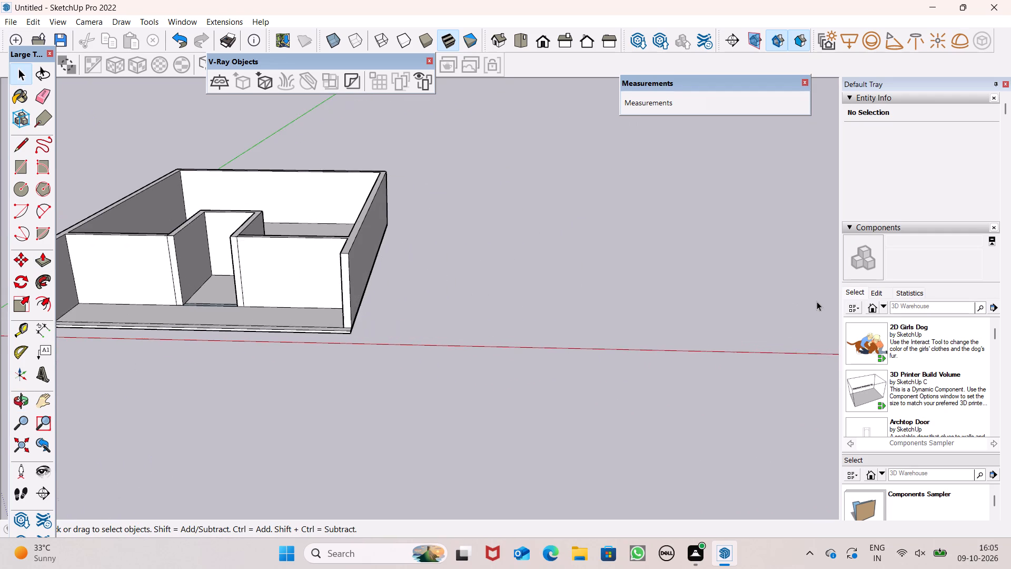
scroll(817, 301, up, 1)
click(21, 171)
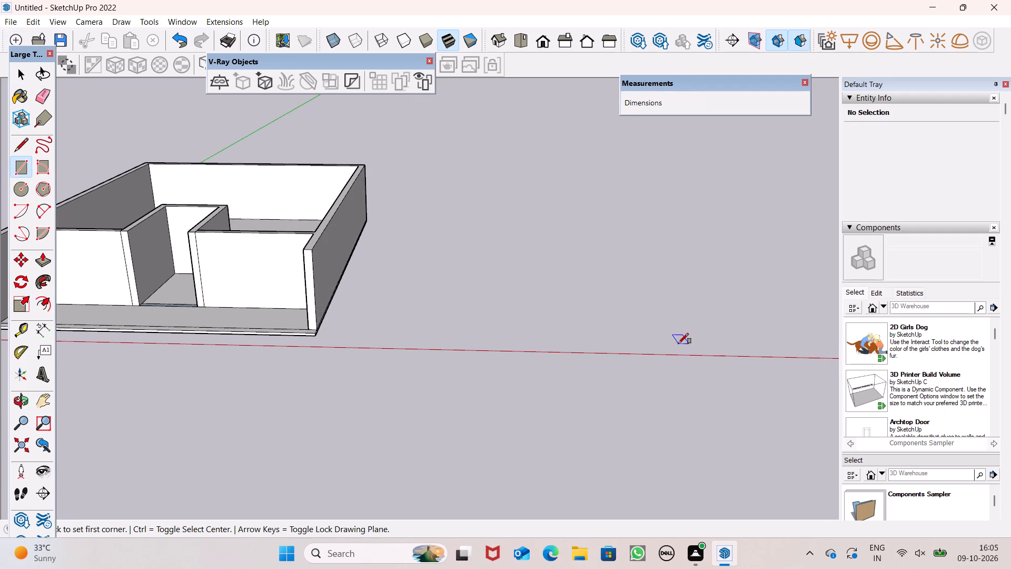
scroll(573, 324, up, 4)
middle_drag(299, 327, 311, 315)
scroll(300, 326, up, 1)
click(301, 304)
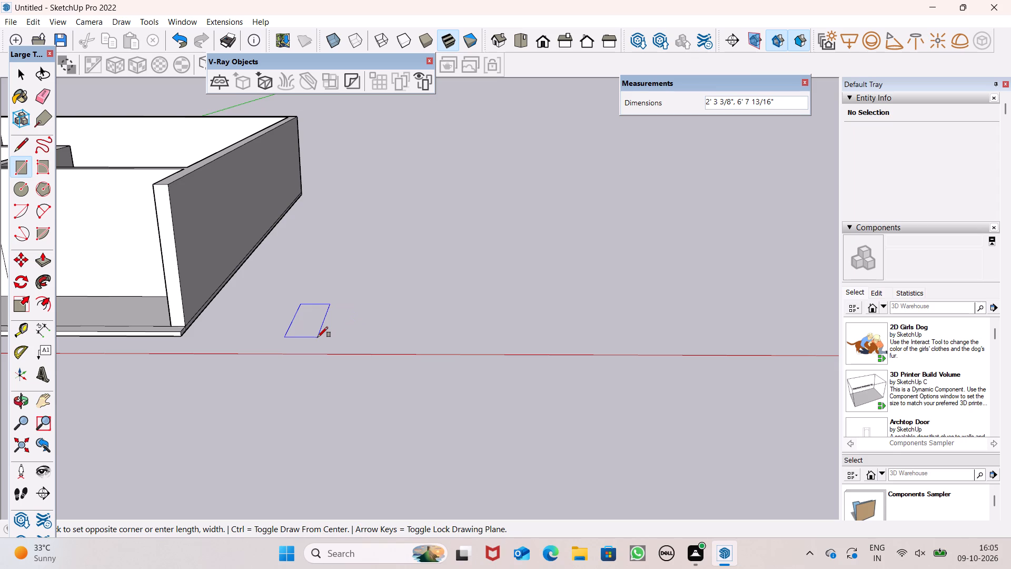
text(3')
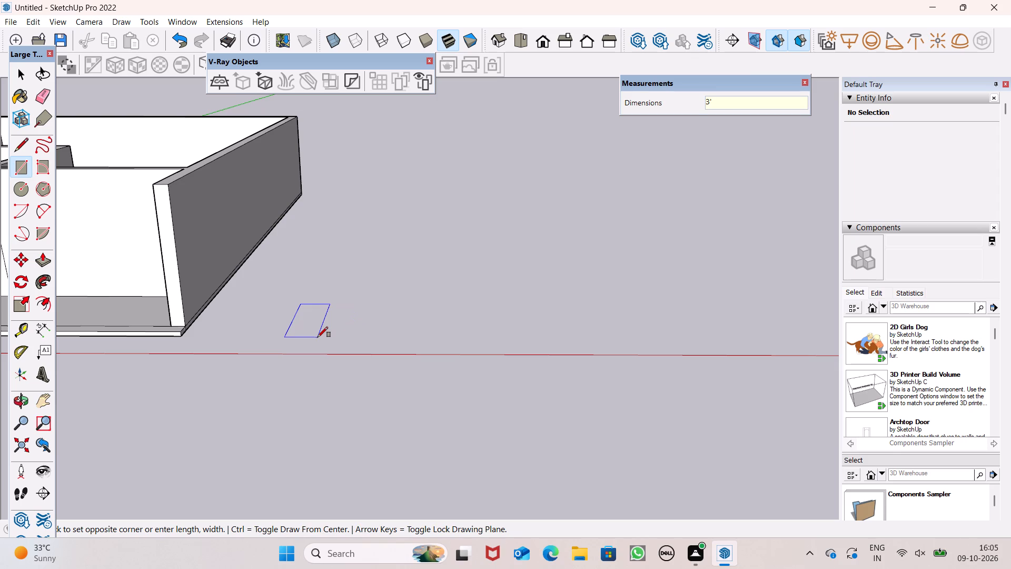
key(comma)
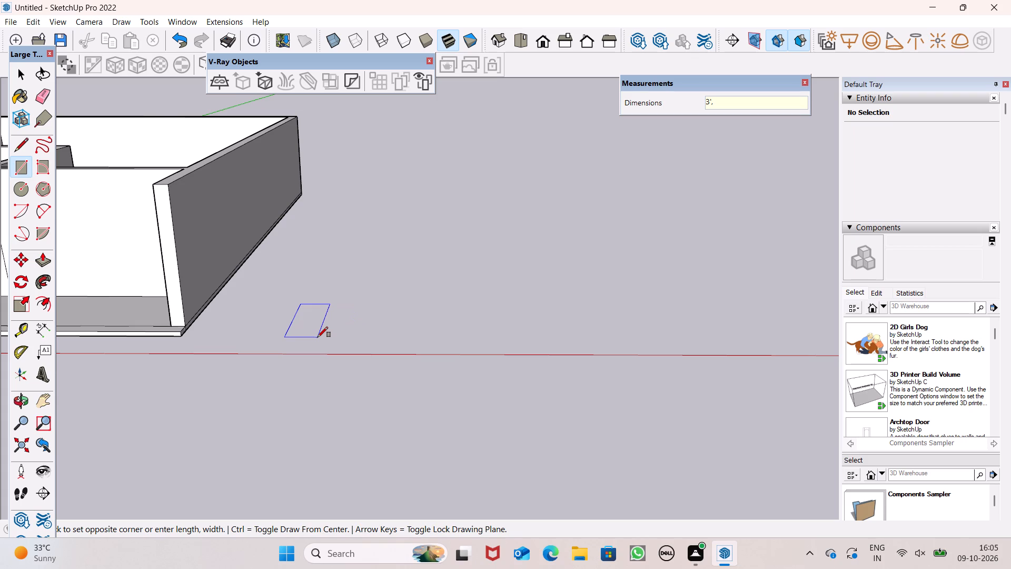
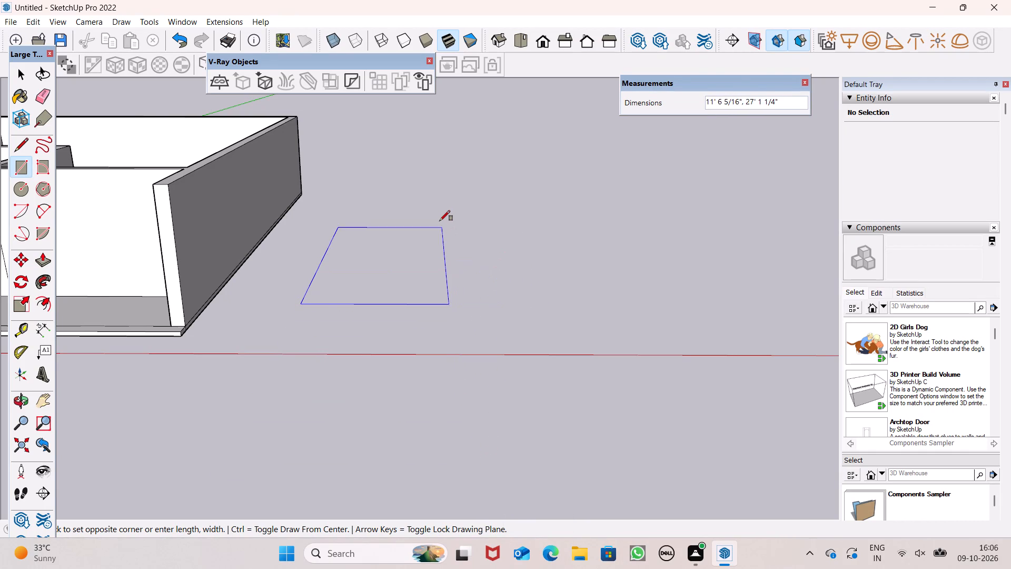
Draw a 3' by 1'5" rectangle on the open ground beside the building's outer side wall.
scroll(420, 281, up, 6)
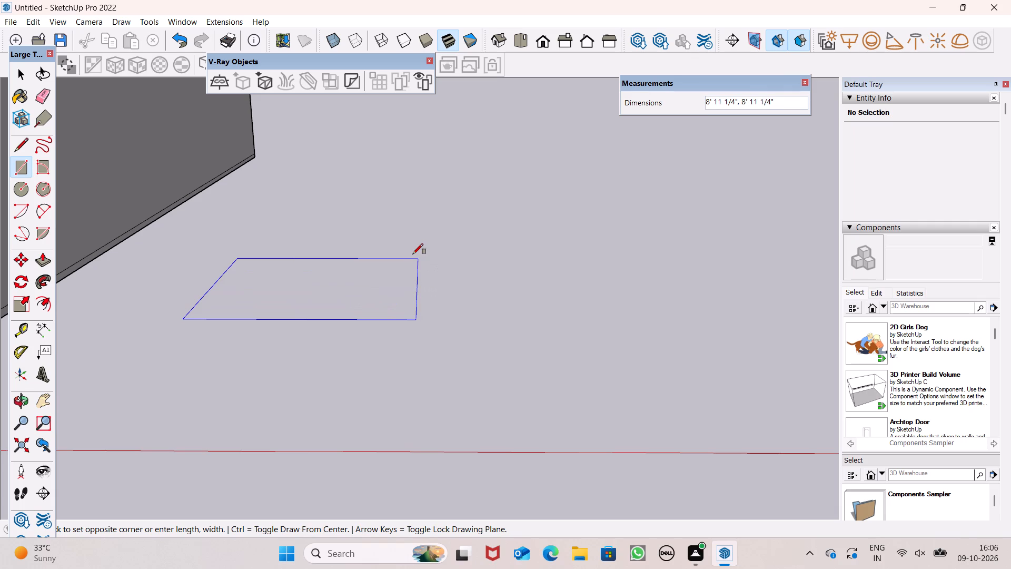
text(3')
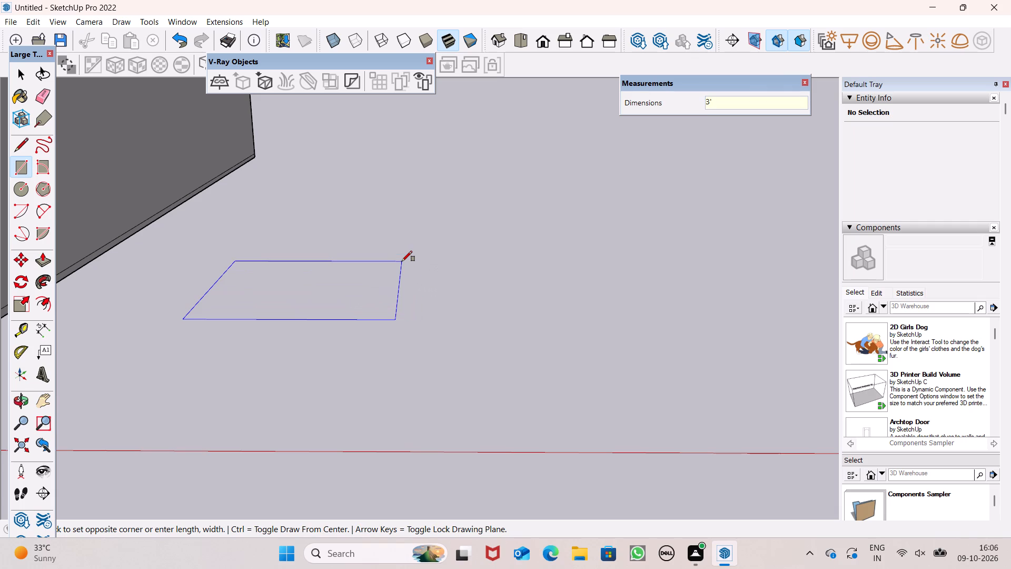
key(comma)
key(1)
text('5)
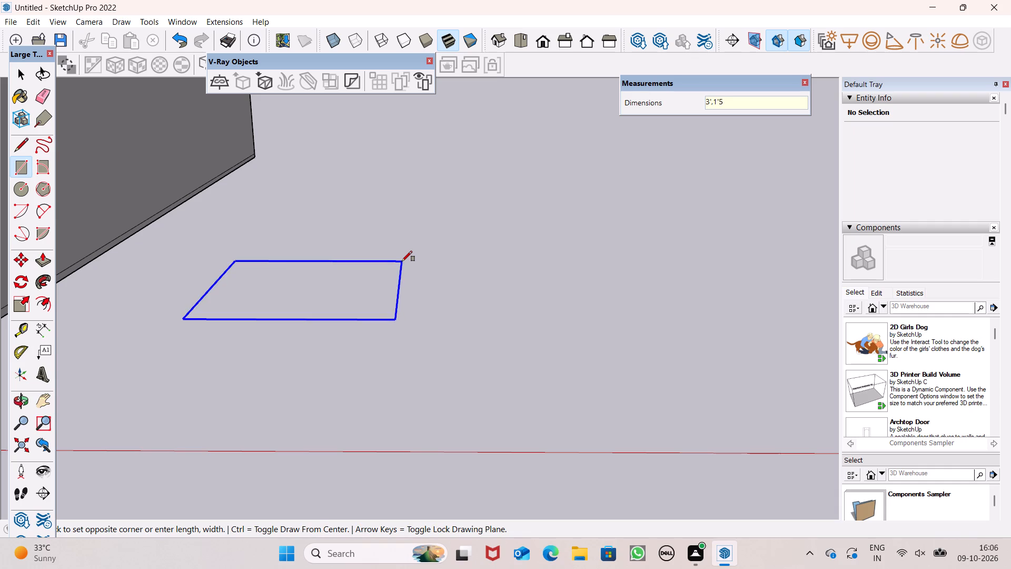
key(shift+quotedbl)
key(Return)
key(space)
Push/Pull the small ground rectangle up 6" into a solid block.
scroll(610, 449, down, 3)
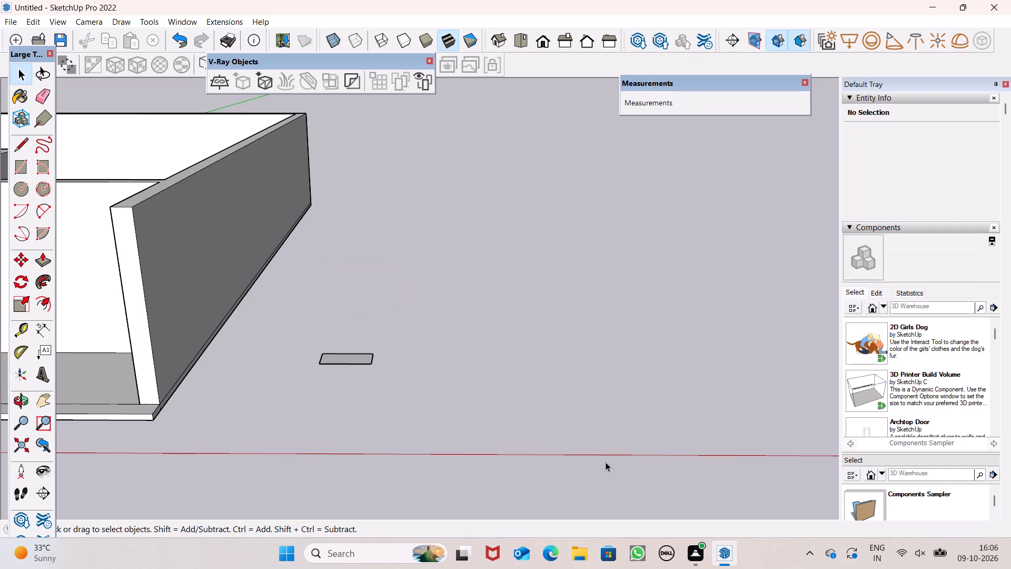
scroll(606, 462, down, 7)
scroll(343, 333, up, 5)
scroll(376, 362, up, 3)
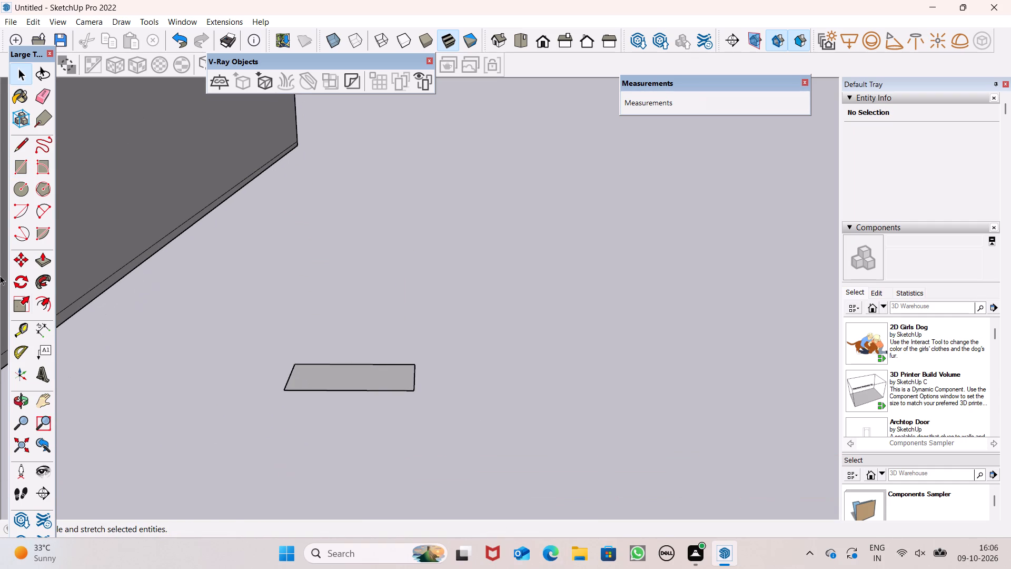
click(43, 262)
scroll(242, 379, up, 3)
drag(316, 381, 317, 377)
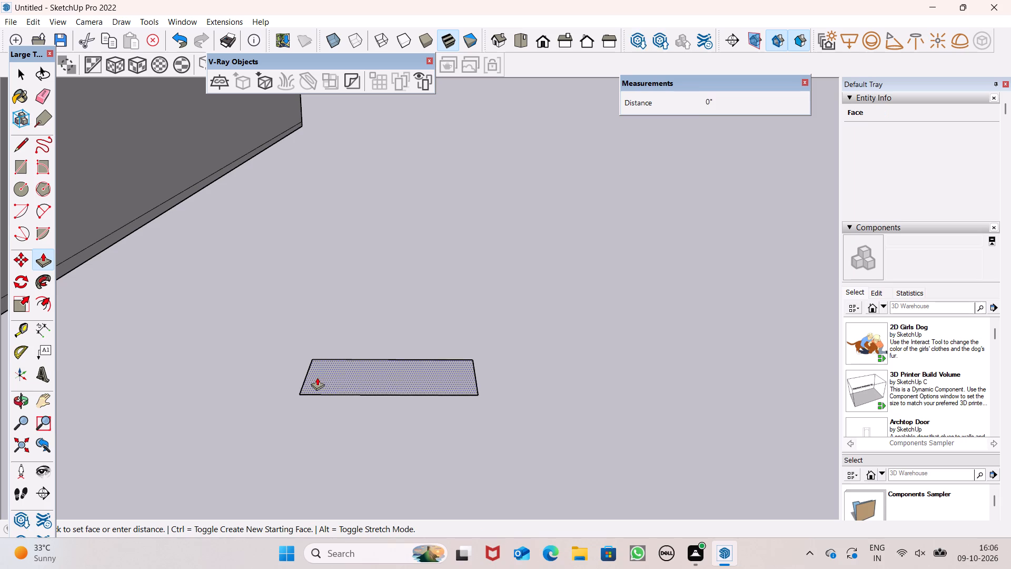
drag(317, 377, 314, 361)
key(6)
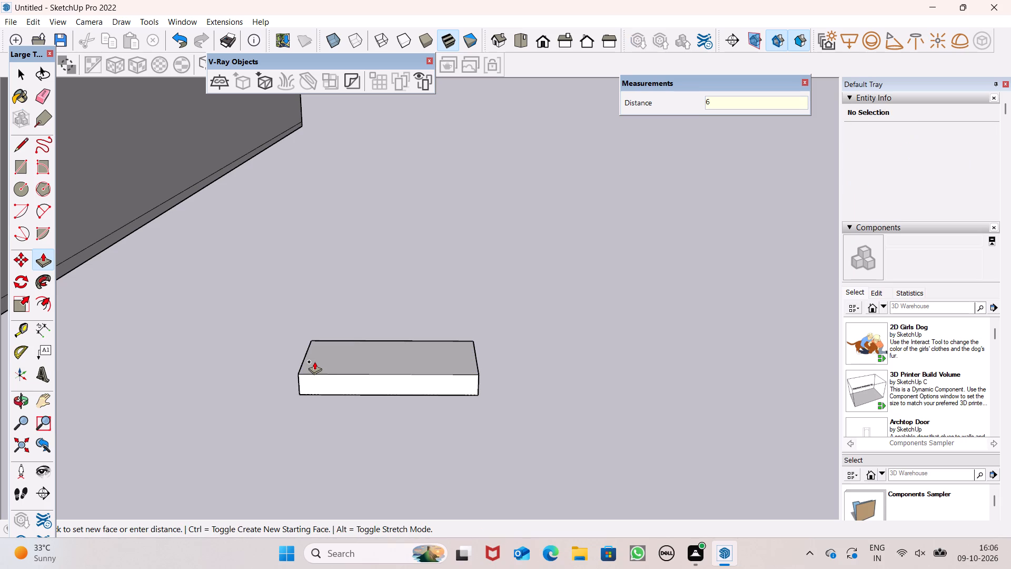
drag(314, 361, 313, 361)
key(shift+quotedbl)
key(Return)
key(space)
Select the whole 6" block with all its faces and edges and make it a group.
triple_click(374, 363)
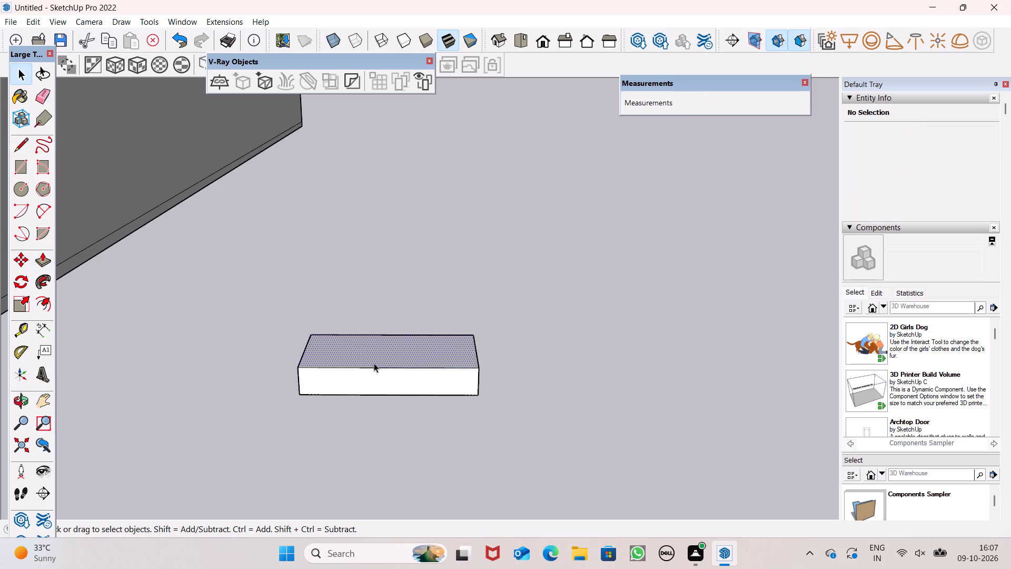
right_click(374, 363)
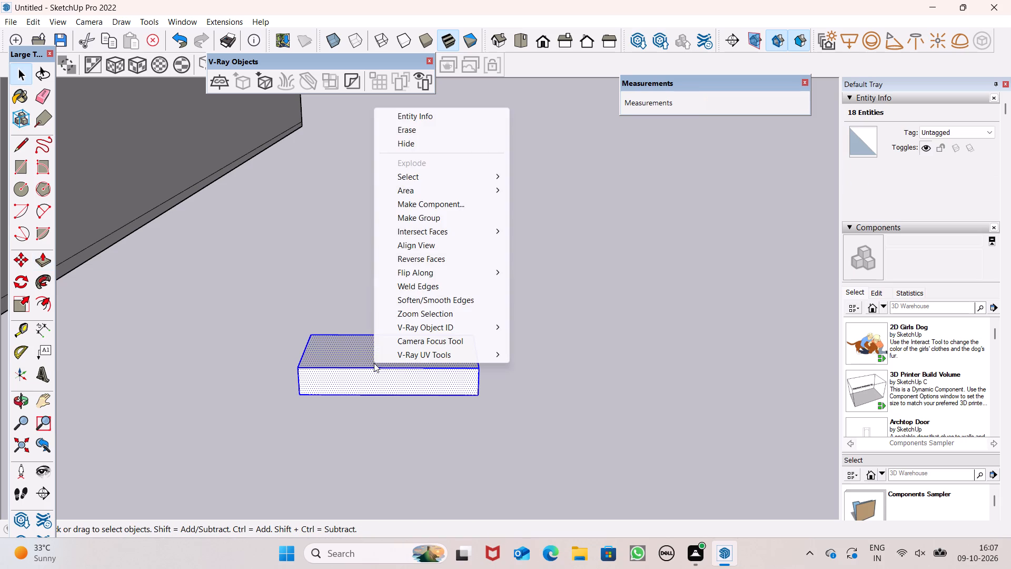
click(410, 221)
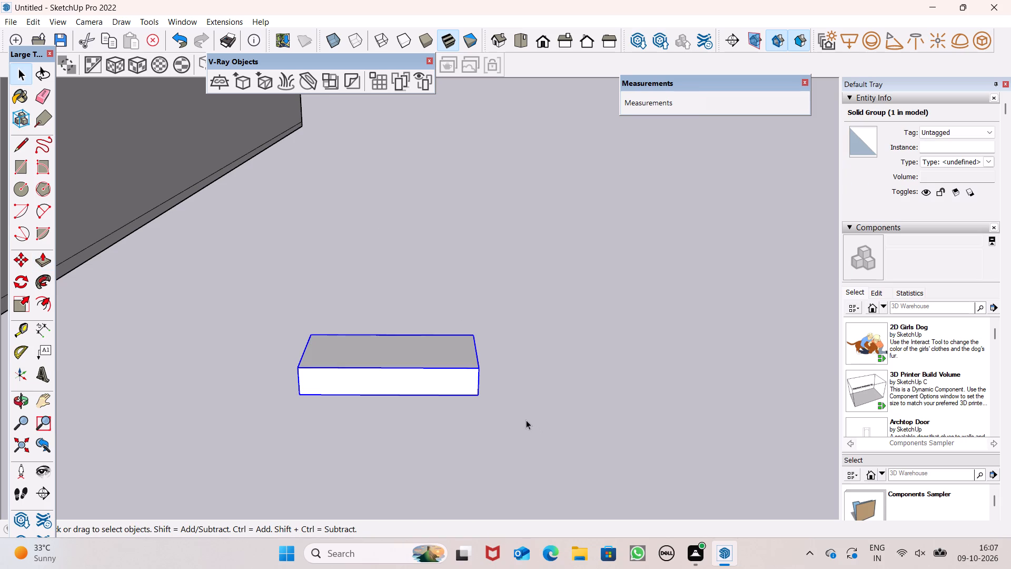
Copy the block group from its lower front corner to its upper rear corner, forming a second stair step.
scroll(525, 390, down, 13)
middle_drag(508, 372, 499, 394)
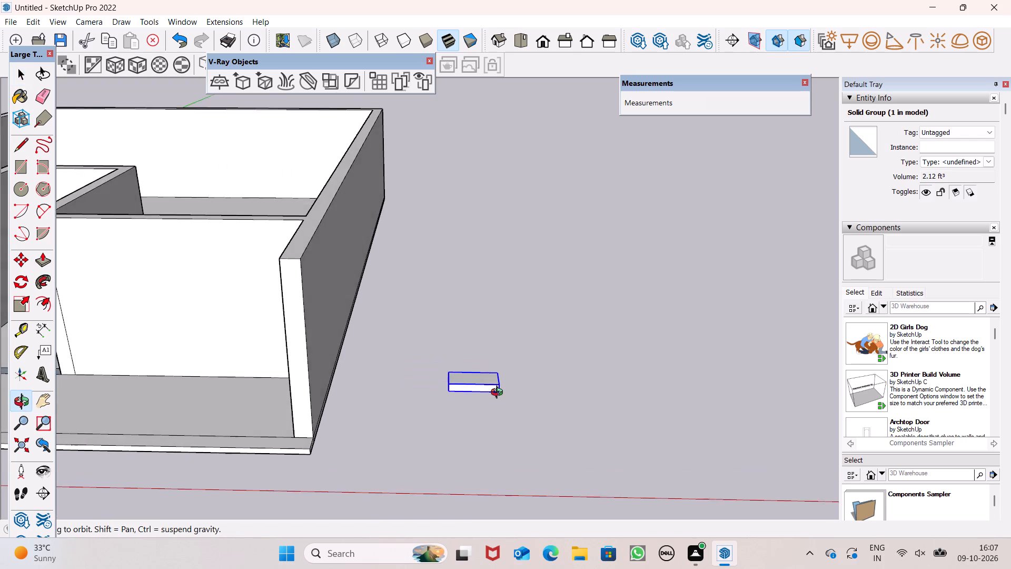
middle_drag(499, 394, 515, 364)
scroll(515, 364, up, 6)
middle_drag(517, 389, 473, 430)
scroll(477, 424, up, 1)
middle_drag(496, 444, 508, 454)
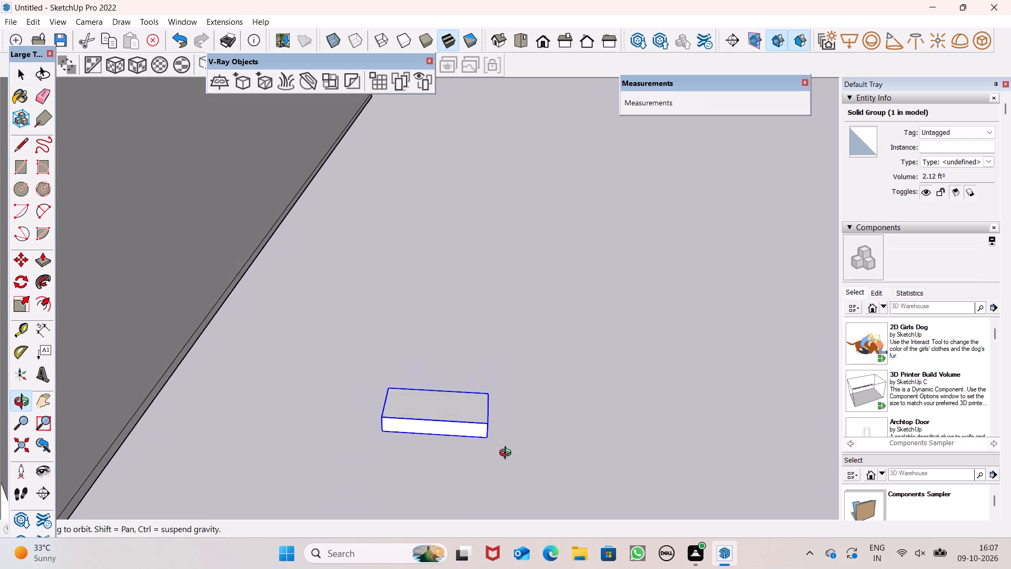
middle_drag(508, 454, 517, 454)
key(m)
key(Return)
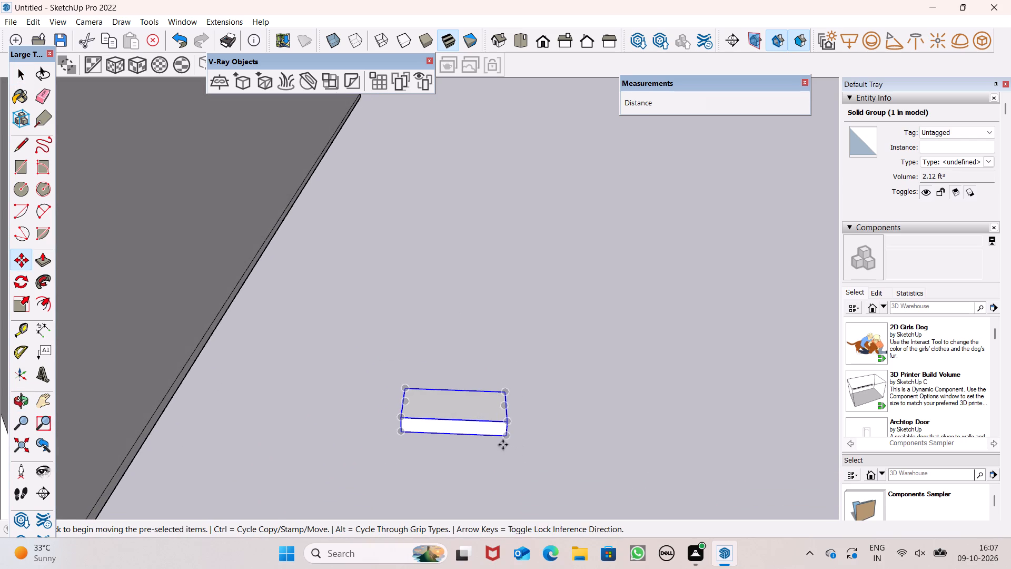
drag(508, 436, 502, 426)
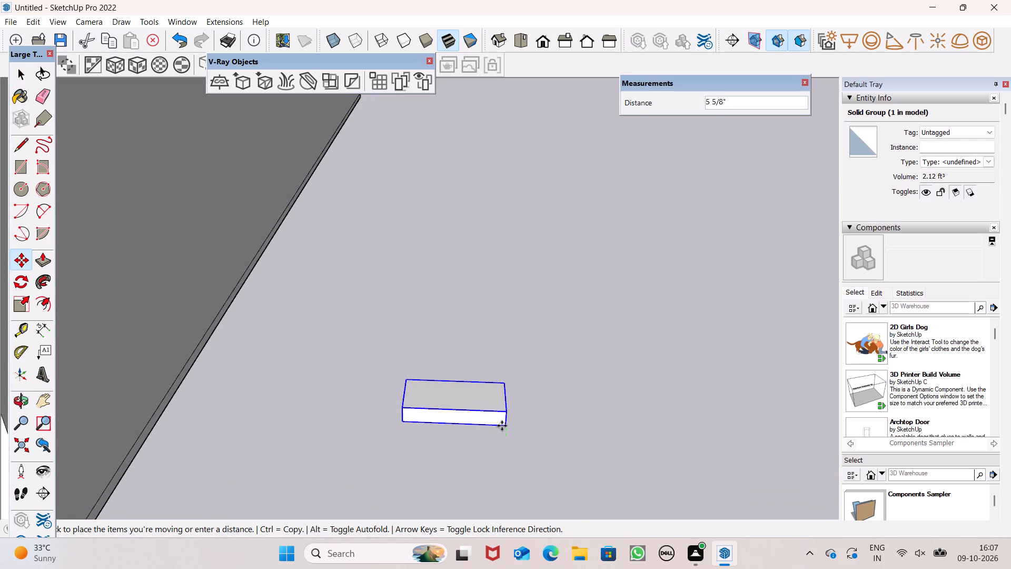
drag(502, 426, 505, 392)
Copy the second step from its lower front corner to its upper rear corner, forming a third step.
middle_drag(541, 413, 540, 414)
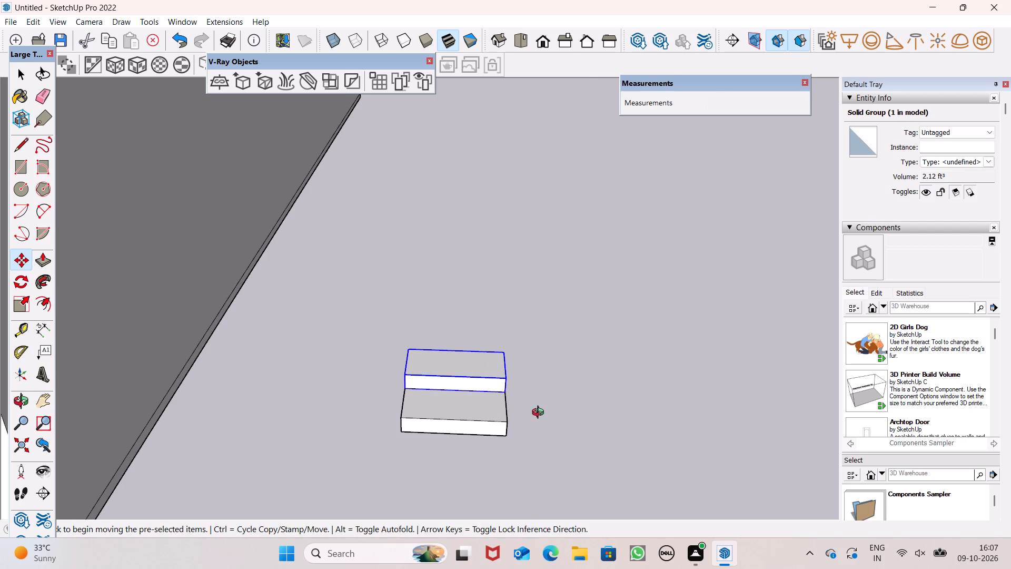
middle_drag(540, 414, 371, 411)
scroll(316, 378, up, 2)
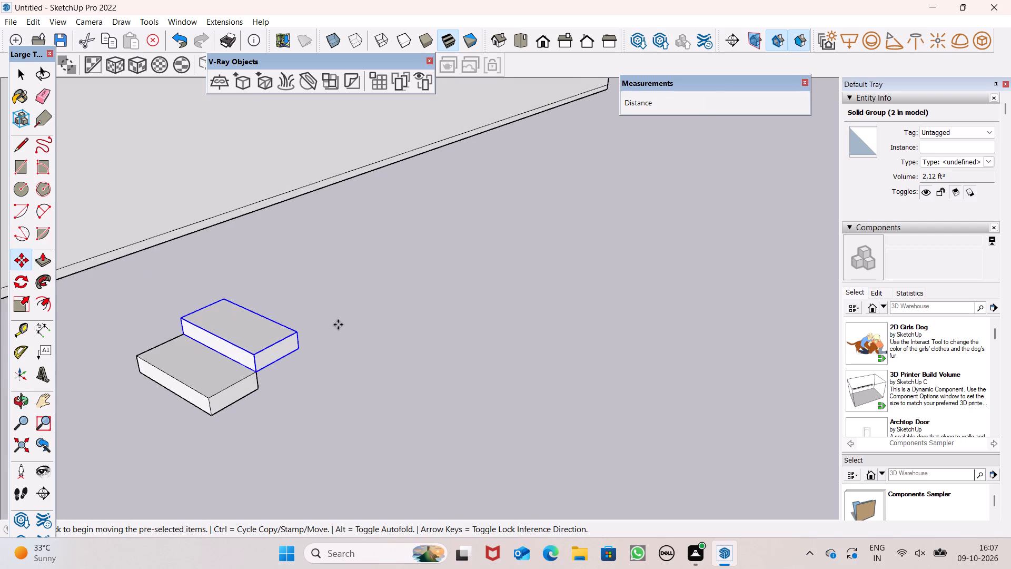
scroll(328, 287, up, 3)
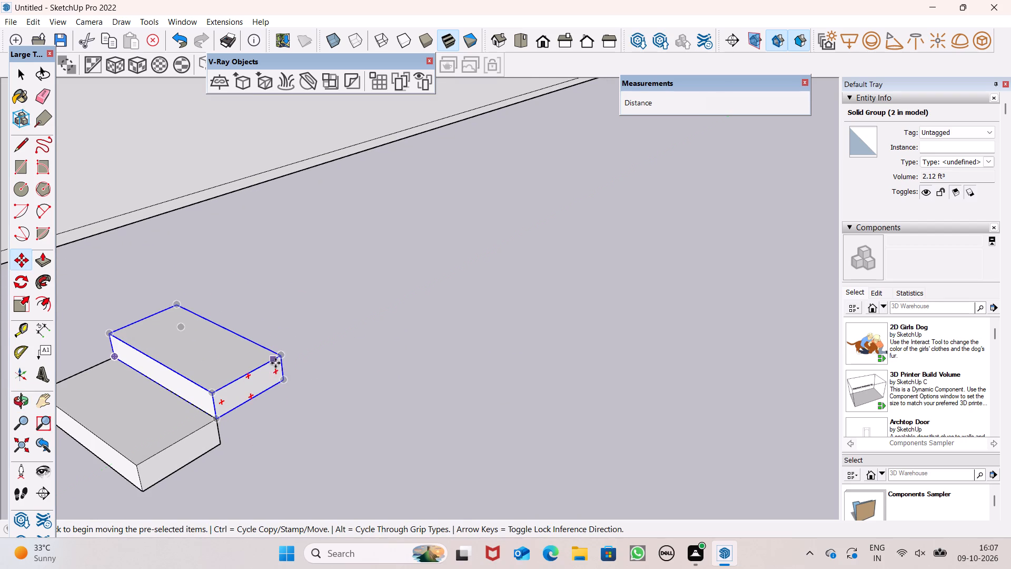
drag(216, 419, 248, 363)
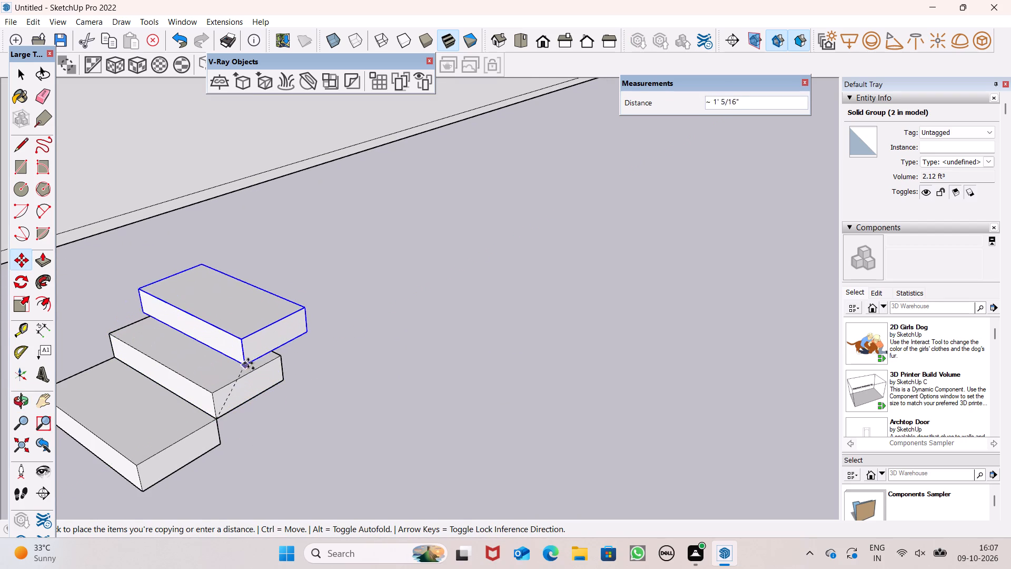
drag(248, 363, 256, 359)
drag(265, 358, 281, 362)
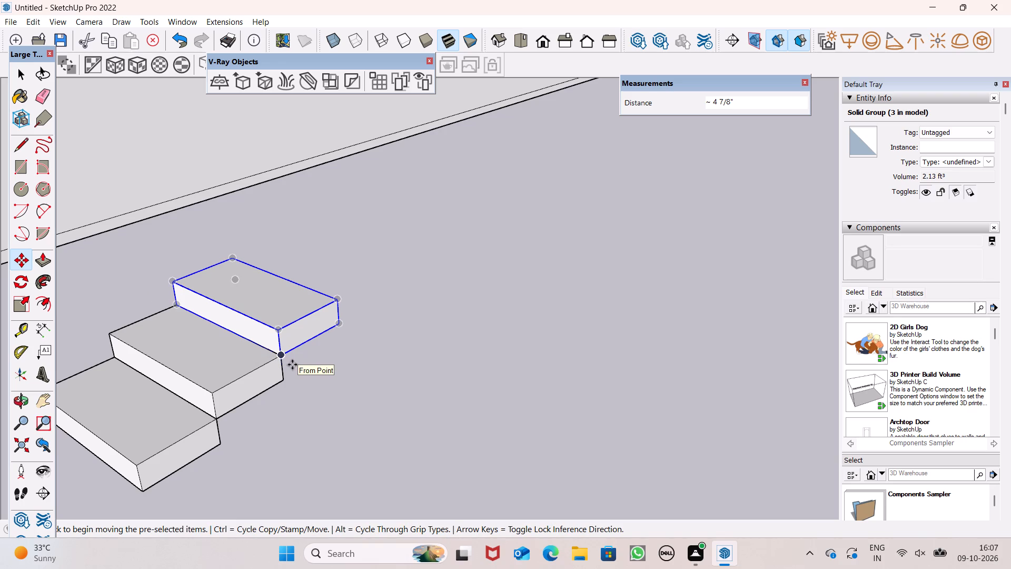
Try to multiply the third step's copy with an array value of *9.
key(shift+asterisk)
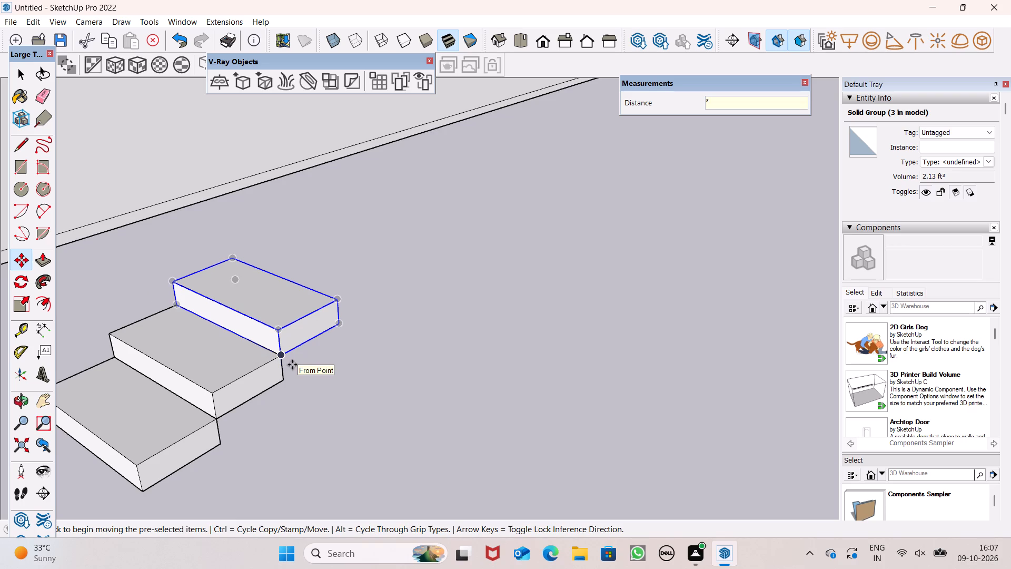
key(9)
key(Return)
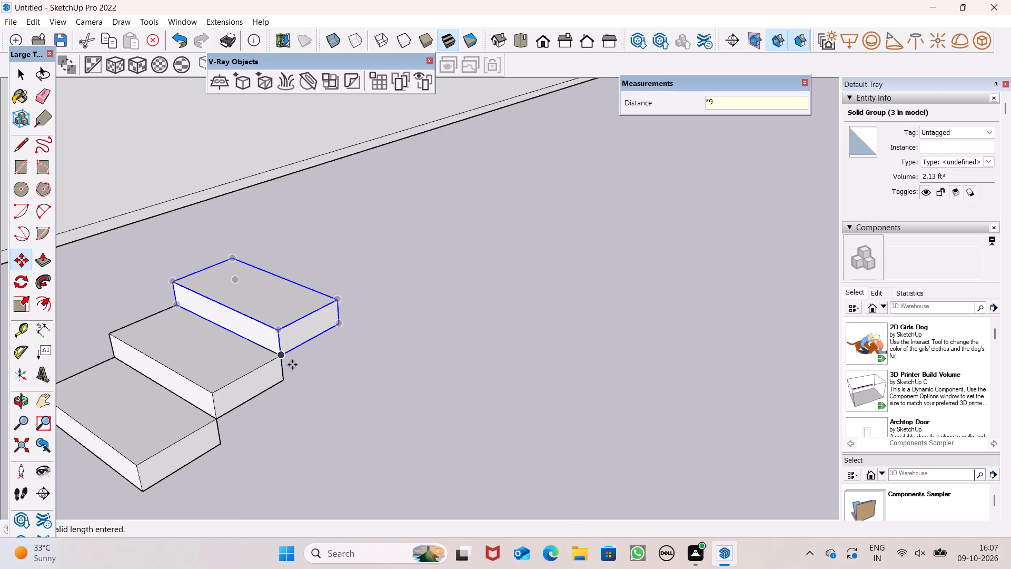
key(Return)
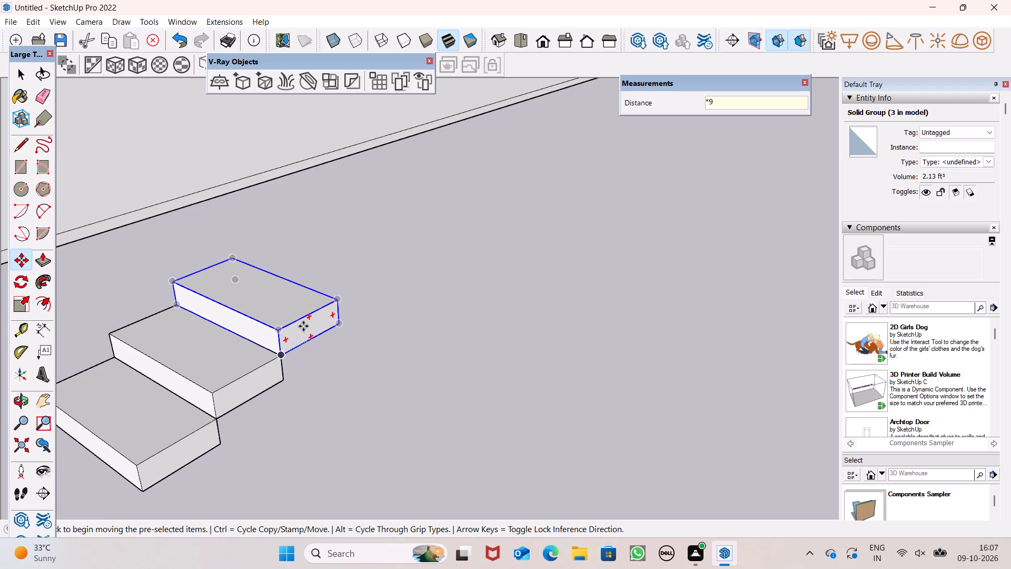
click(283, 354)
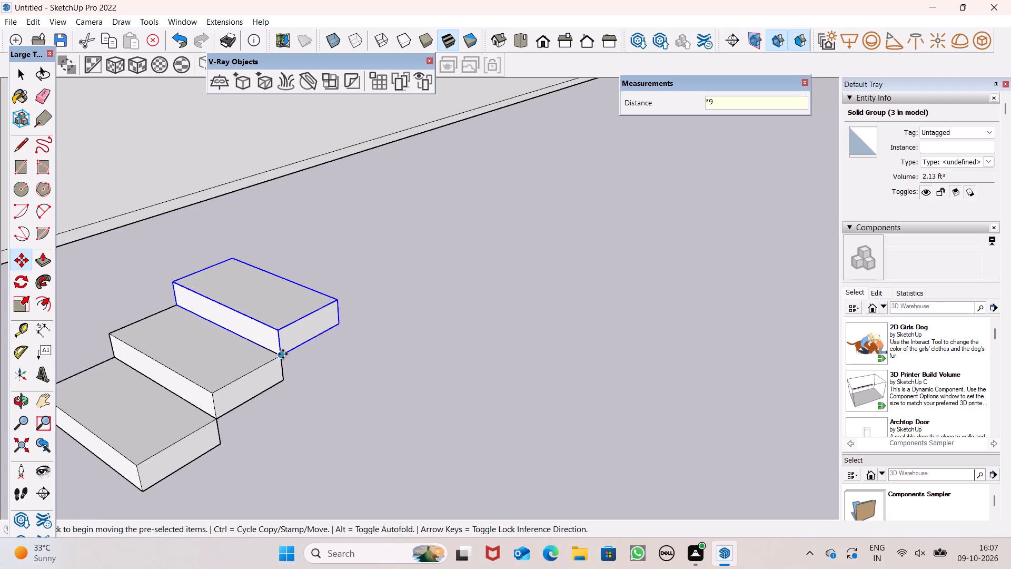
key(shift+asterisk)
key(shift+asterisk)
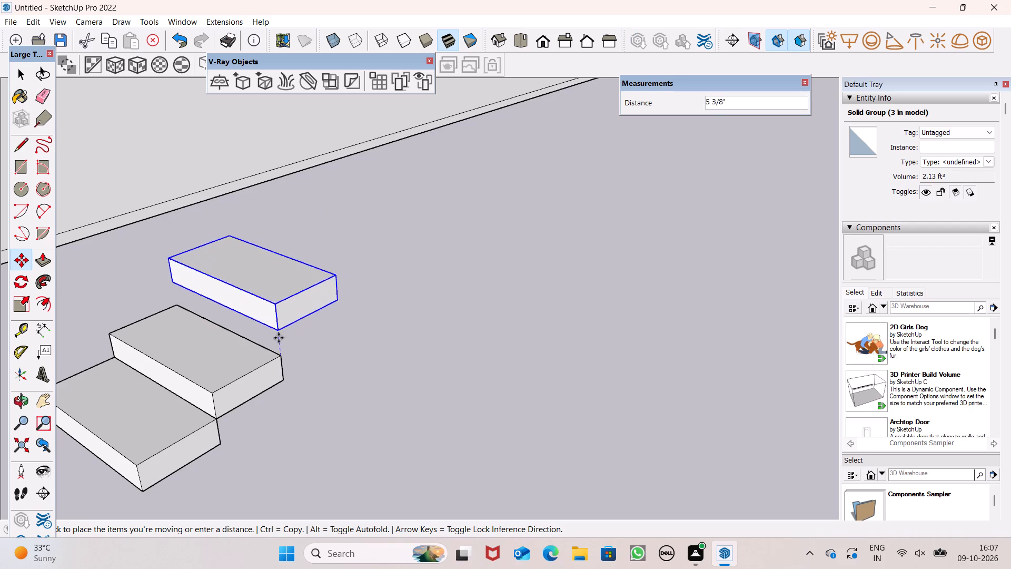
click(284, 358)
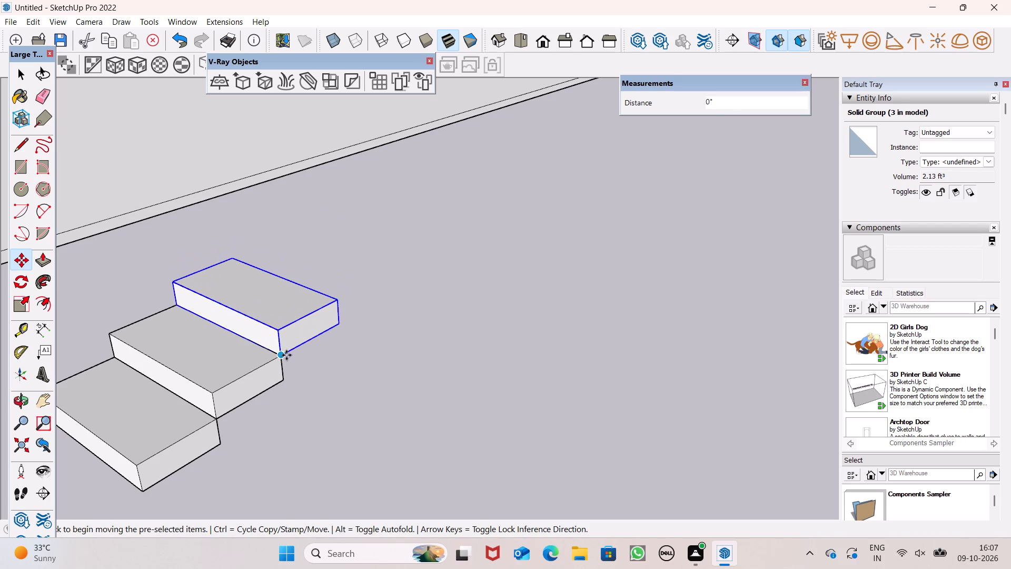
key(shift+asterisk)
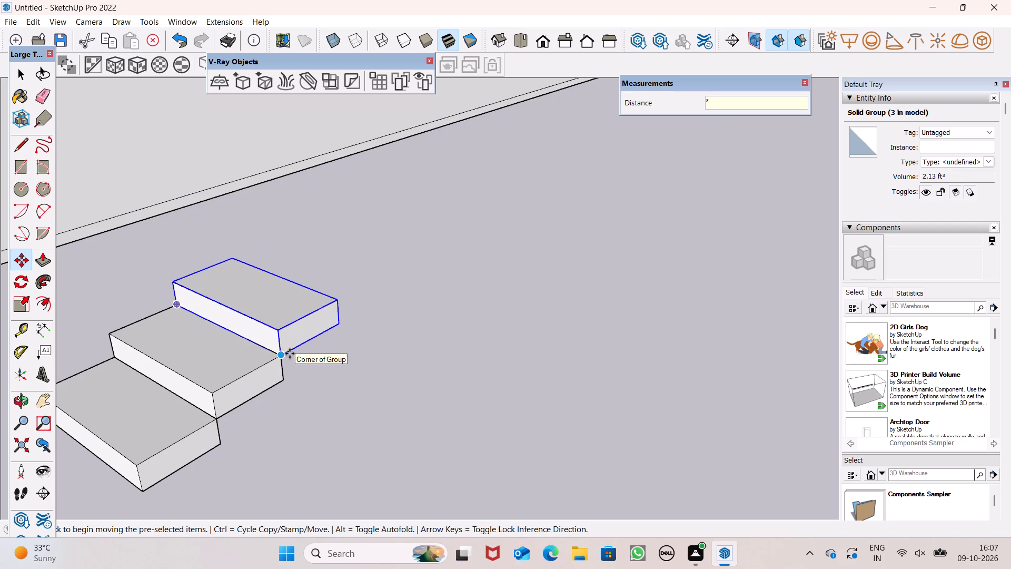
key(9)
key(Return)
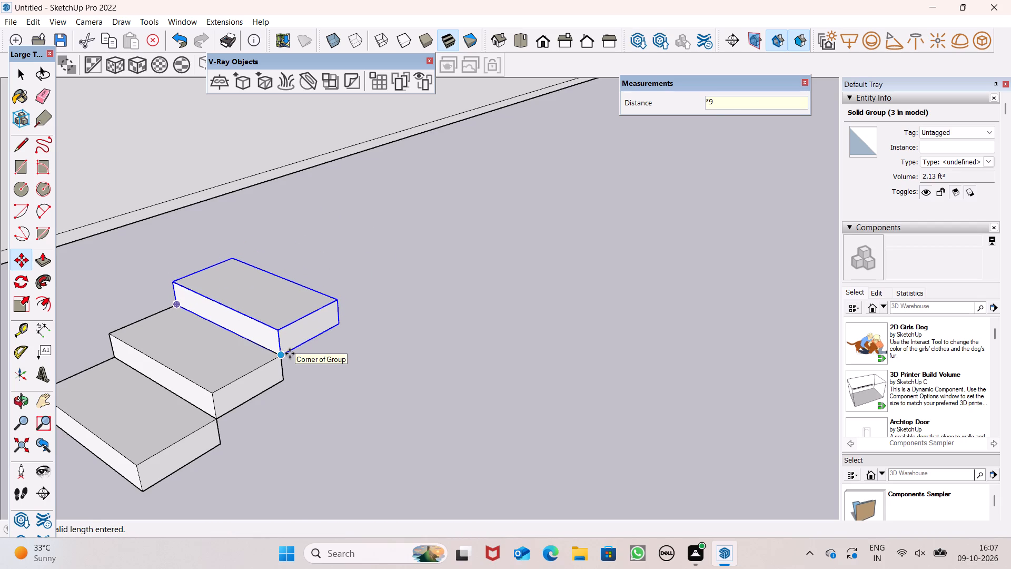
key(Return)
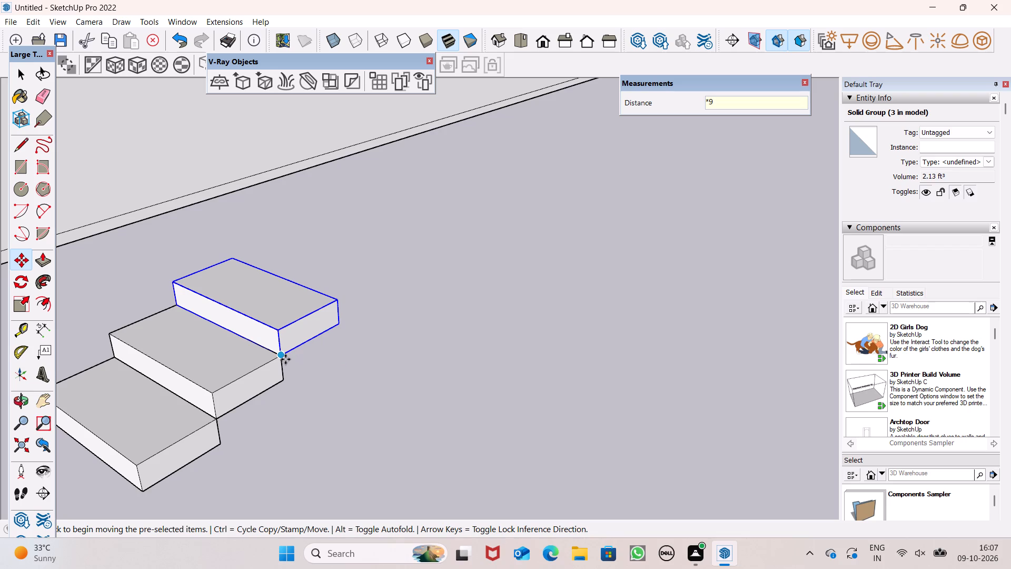
Copy the third step from its lower front corner to its upper rear corner and array the copy with *9.
drag(281, 356, 284, 353)
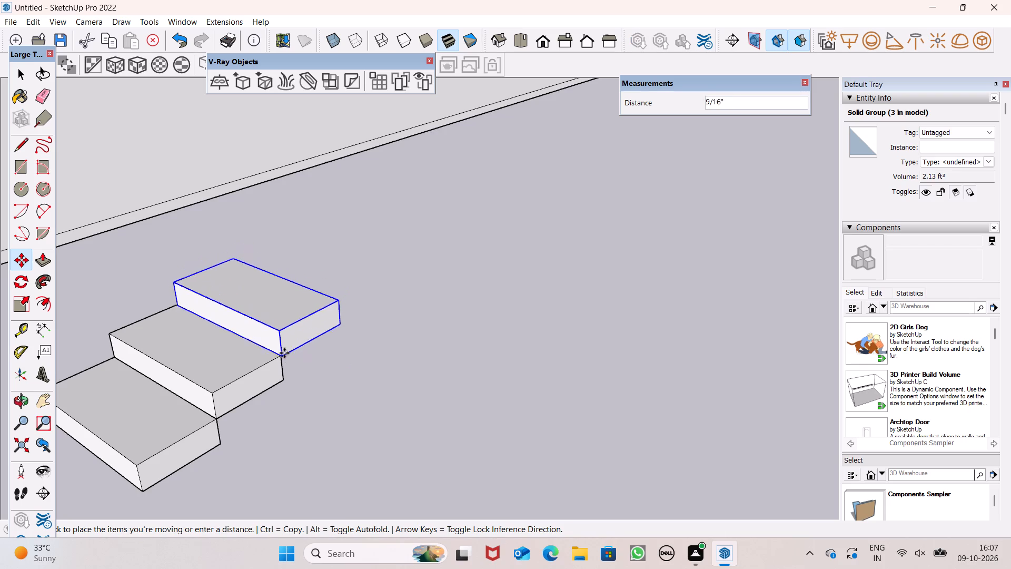
drag(284, 353, 312, 306)
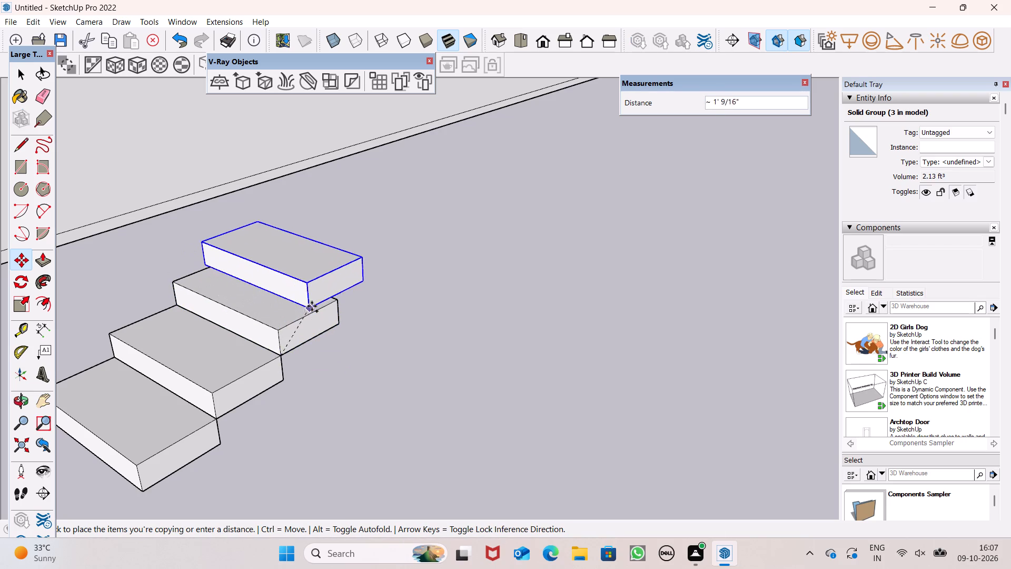
drag(312, 306, 338, 304)
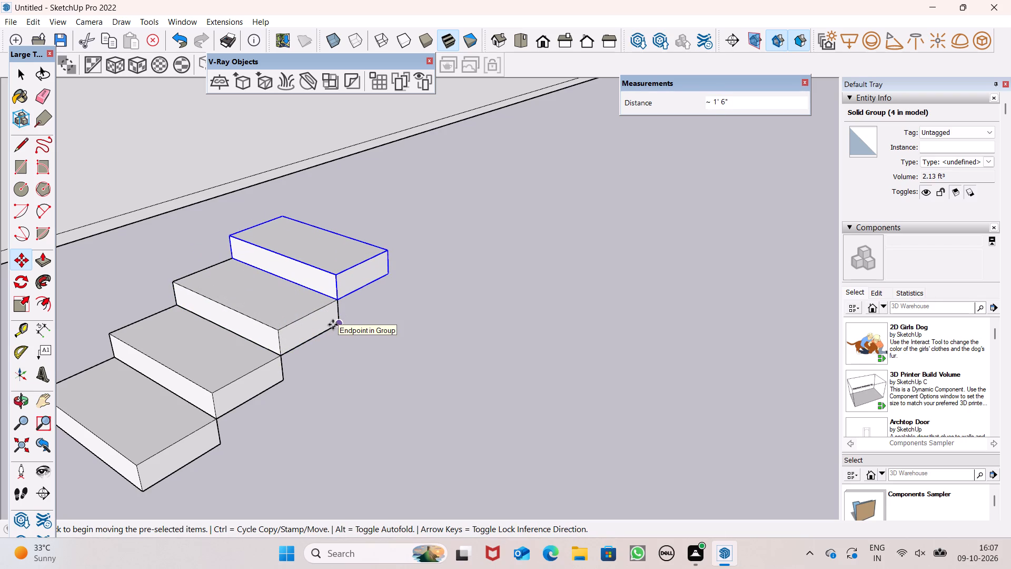
key(shift+asterisk)
key(9)
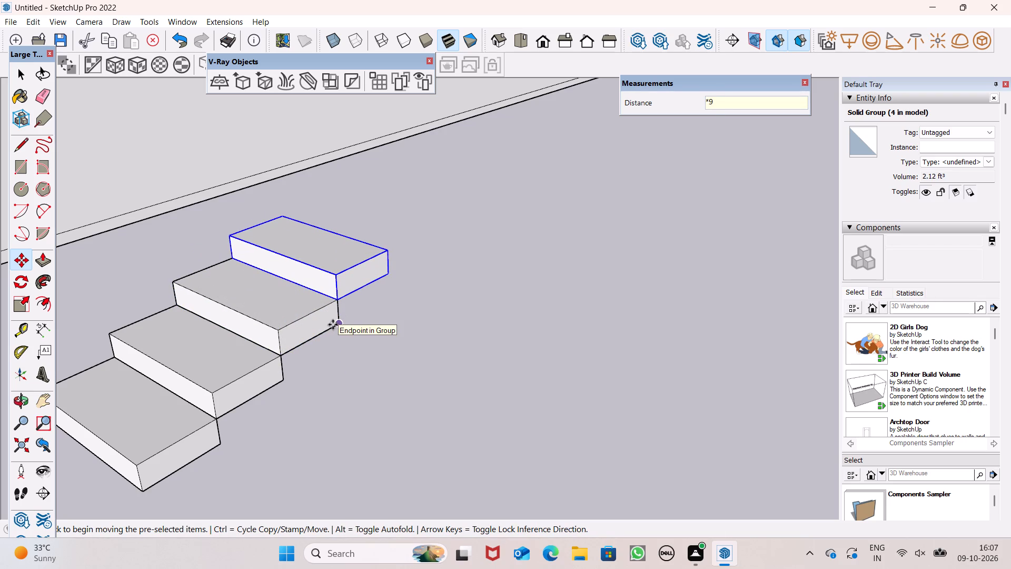
key(Return)
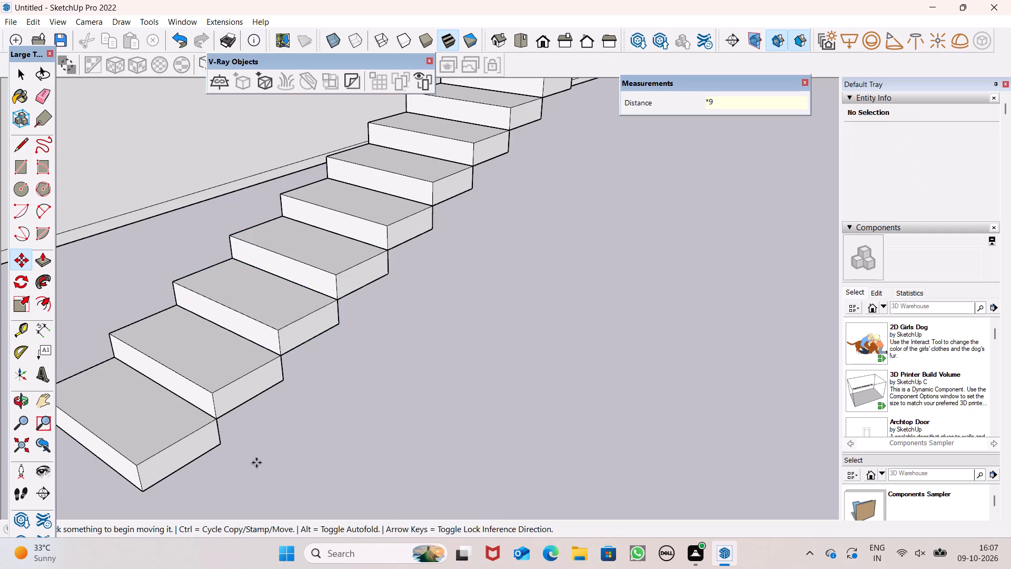
Select all twelve stair steps, from the bottom one to the top one, and make them a single group.
scroll(444, 390, down, 14)
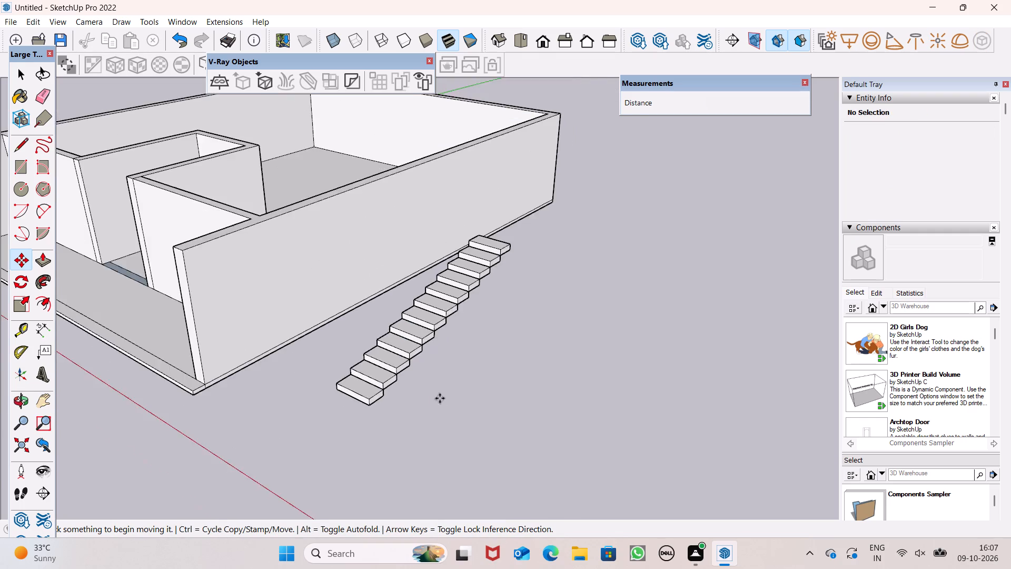
middle_drag(440, 398, 359, 392)
key(space)
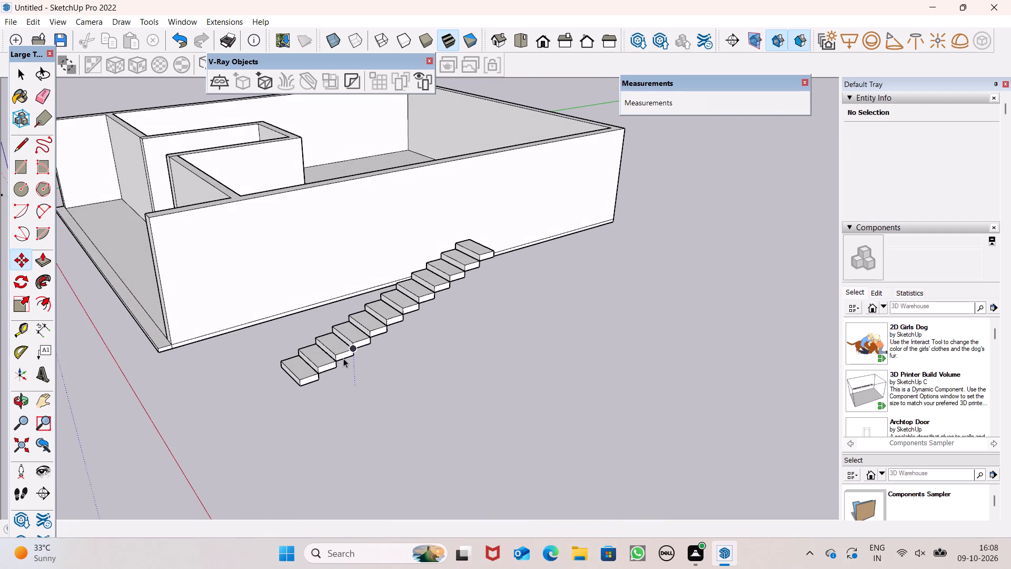
scroll(412, 390, down, 6)
scroll(425, 392, up, 1)
middle_drag(432, 402, 522, 417)
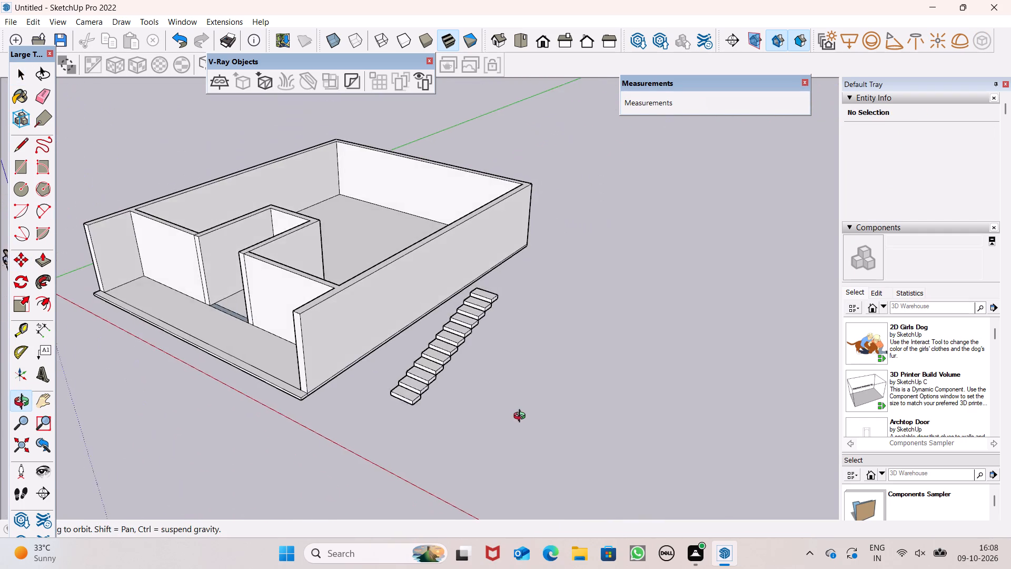
middle_drag(522, 417, 522, 417)
scroll(484, 362, up, 5)
click(423, 333)
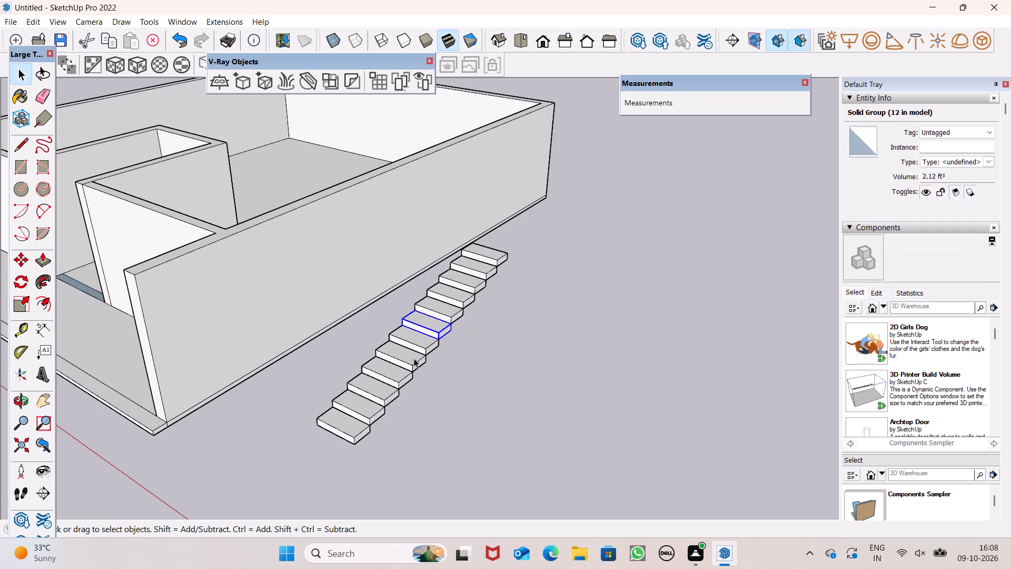
click(343, 424)
click(355, 409)
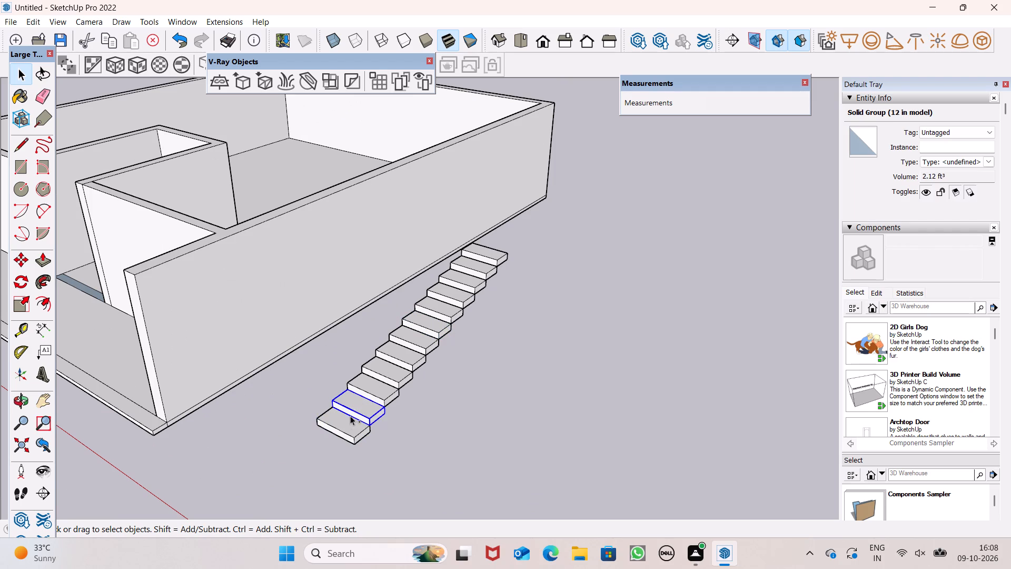
ctrl+click(346, 423)
ctrl+click(372, 387)
ctrl+click(379, 375)
ctrl+click(389, 365)
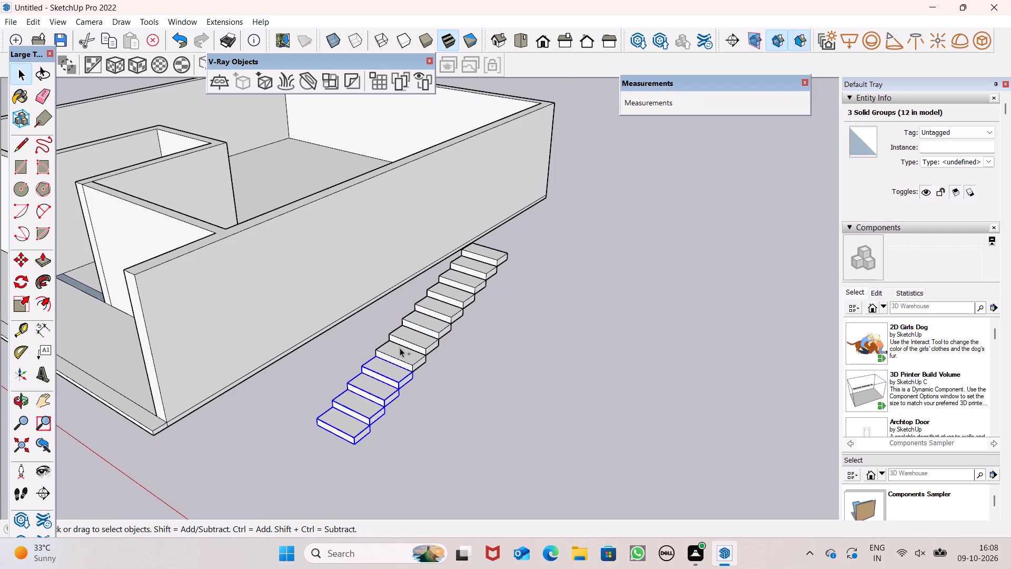
ctrl+click(400, 348)
ctrl+click(416, 333)
ctrl+click(420, 329)
ctrl+click(429, 323)
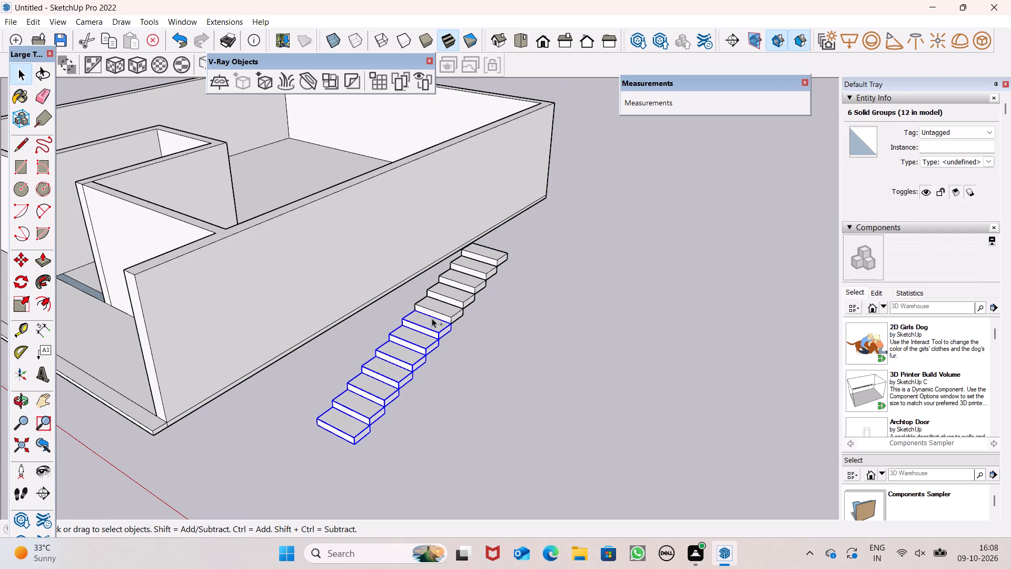
ctrl+click(445, 308)
ctrl+click(451, 298)
ctrl+drag(475, 263, 472, 270)
ctrl+click(464, 276)
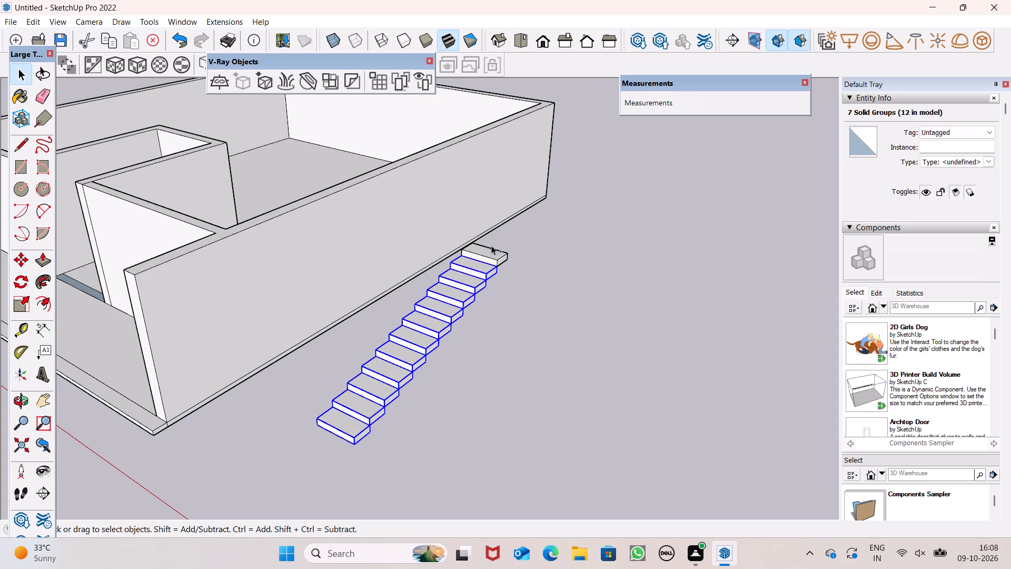
ctrl+click(483, 251)
ctrl+right_click(485, 251)
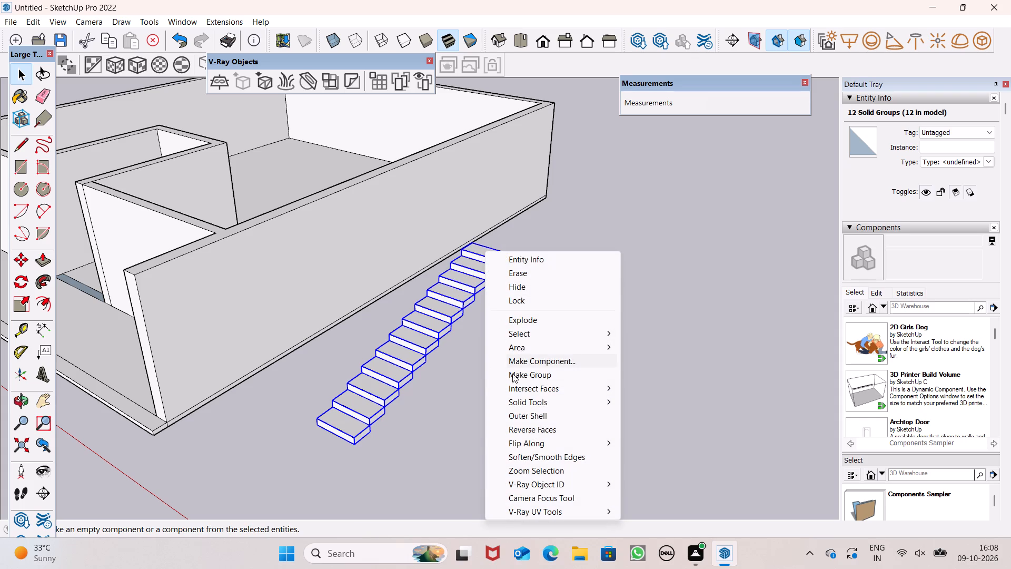
ctrl+click(516, 374)
Scale the staircase group shorter along the green axis and taller in height.
scroll(474, 350, down, 4)
middle_drag(462, 366, 464, 372)
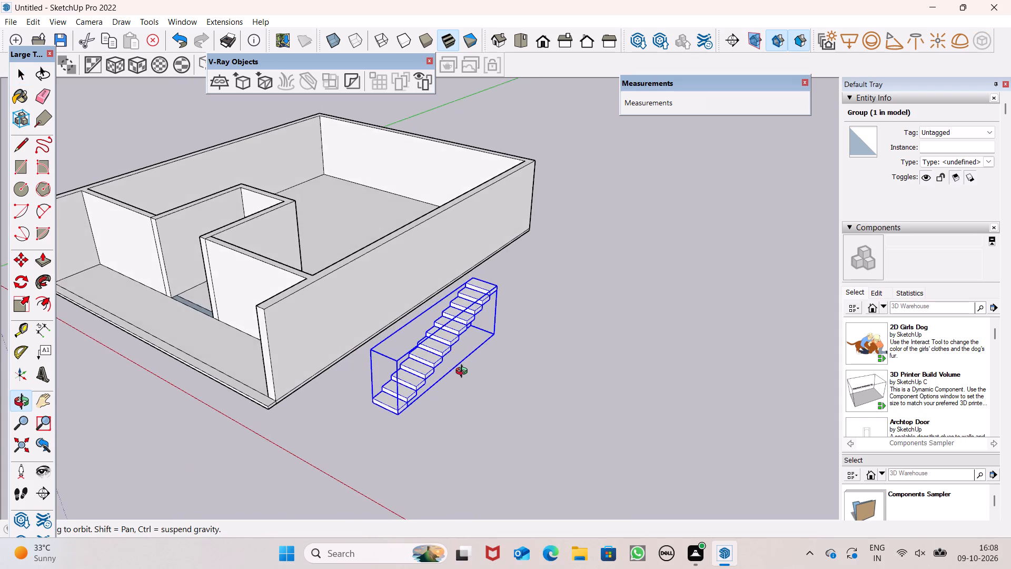
middle_drag(464, 372, 390, 373)
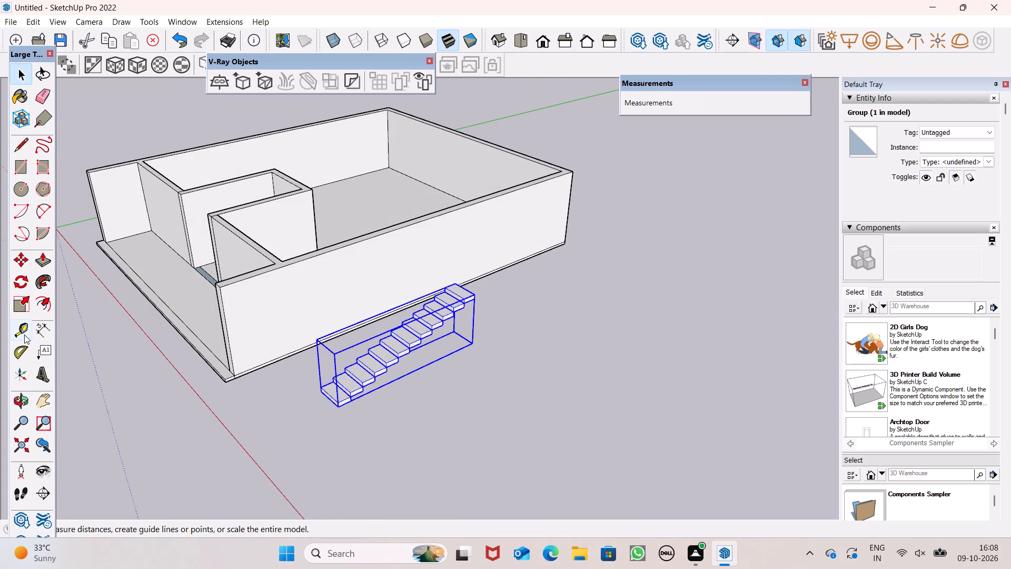
click(21, 305)
scroll(213, 311, up, 3)
middle_drag(370, 401, 451, 419)
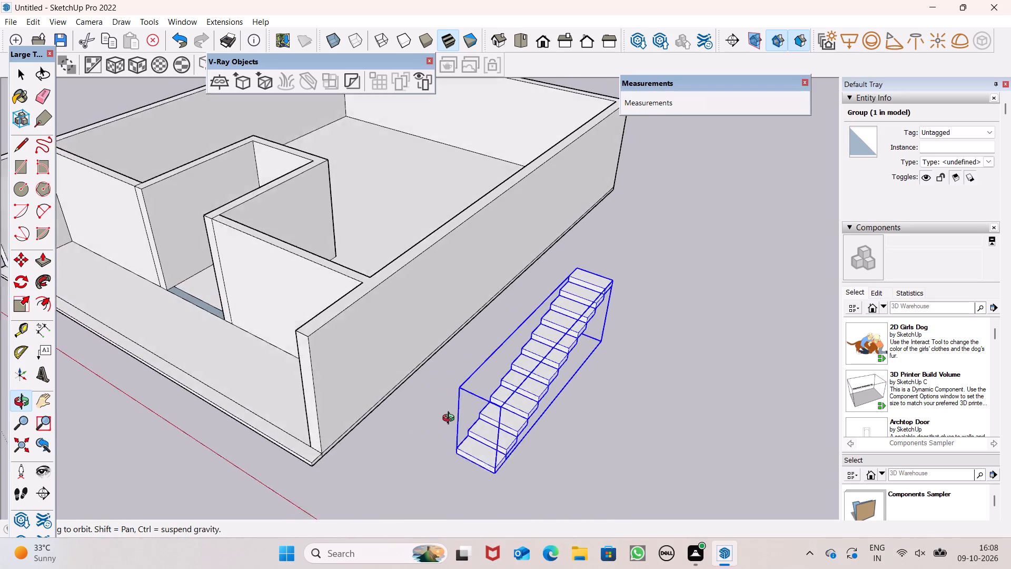
middle_drag(451, 419, 458, 397)
middle_drag(651, 299, 272, 307)
scroll(470, 348, up, 1)
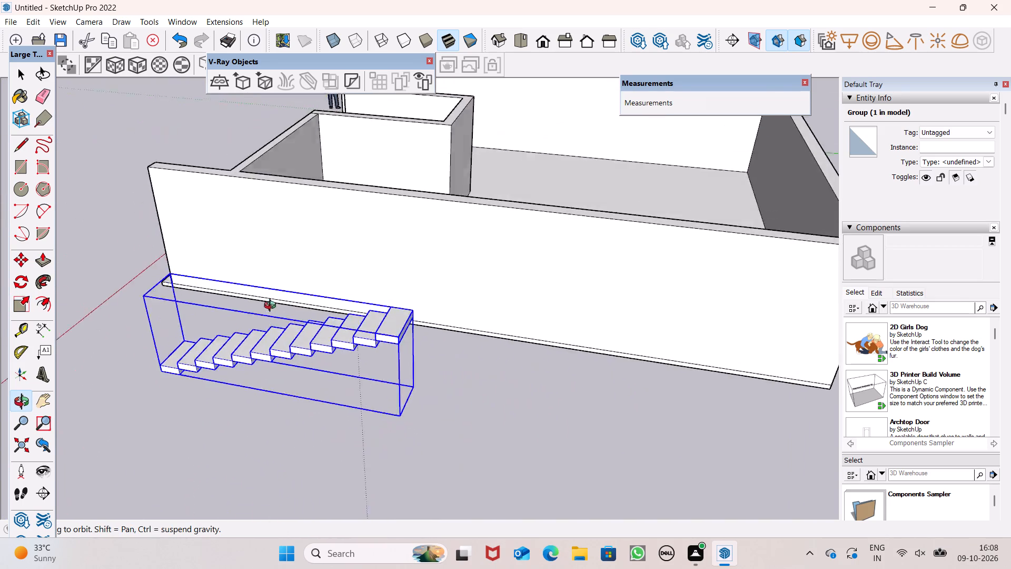
middle_drag(272, 307, 224, 302)
drag(341, 342, 324, 326)
drag(352, 350, 330, 331)
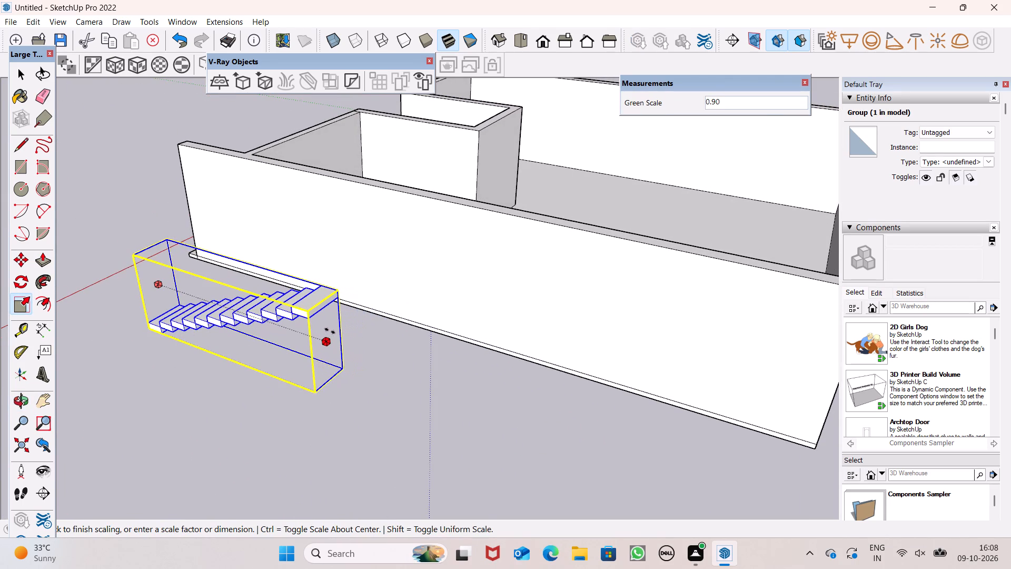
drag(330, 331, 320, 323)
drag(313, 295, 305, 257)
Examine the rescaled staircase's proportions against the building's walls from several angles.
scroll(332, 338, down, 2)
middle_drag(356, 385, 569, 396)
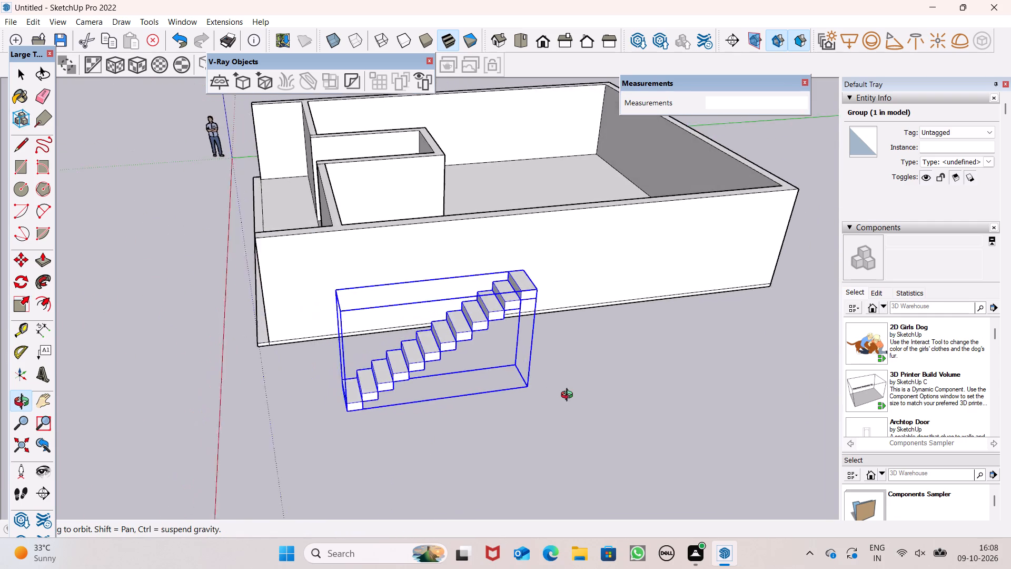
middle_drag(569, 396, 573, 397)
scroll(414, 377, down, 1)
scroll(375, 409, down, 2)
middle_drag(385, 417, 385, 418)
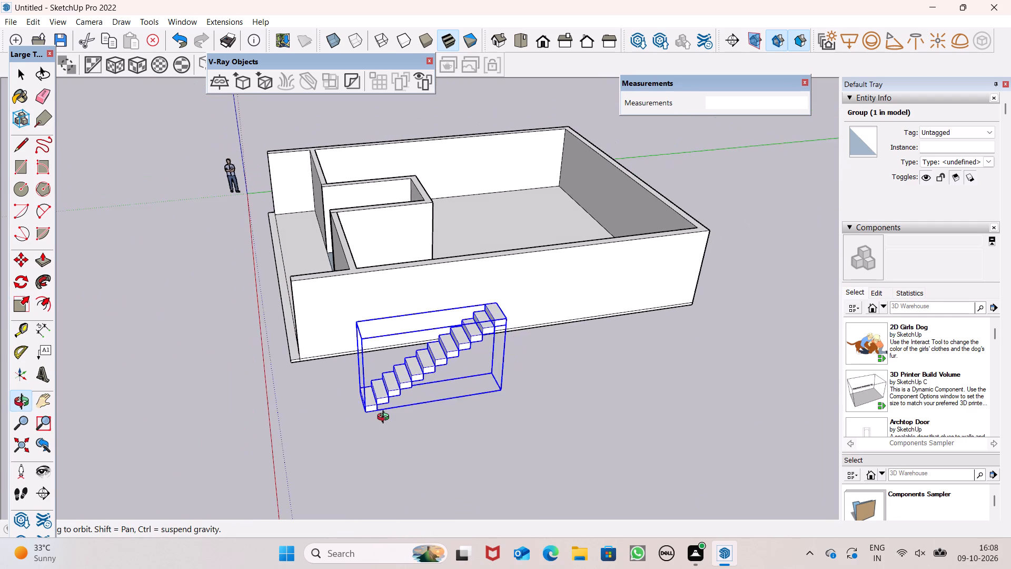
middle_drag(385, 418, 532, 415)
scroll(392, 364, down, 1)
middle_drag(461, 415, 565, 435)
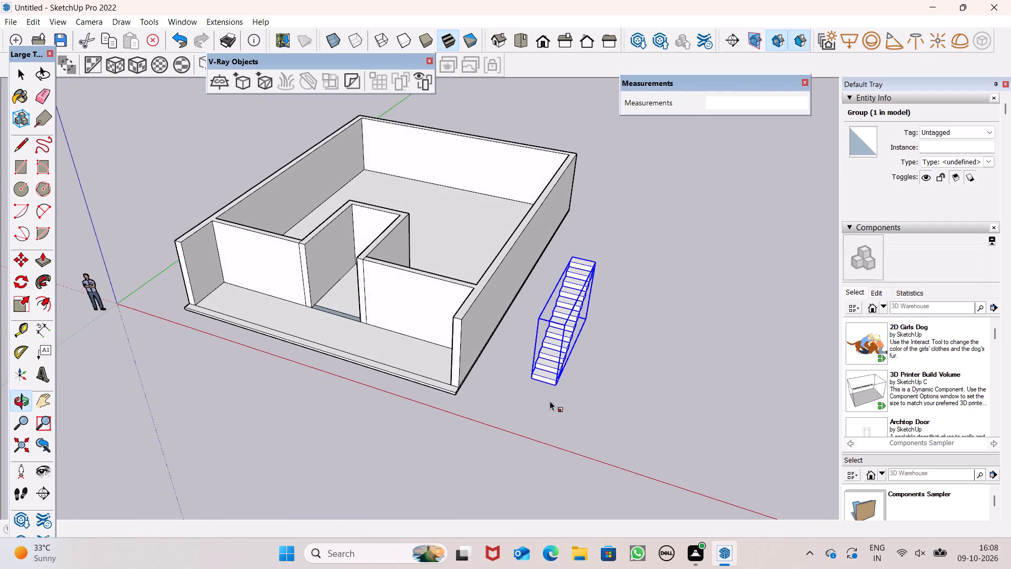
middle_drag(522, 382, 552, 430)
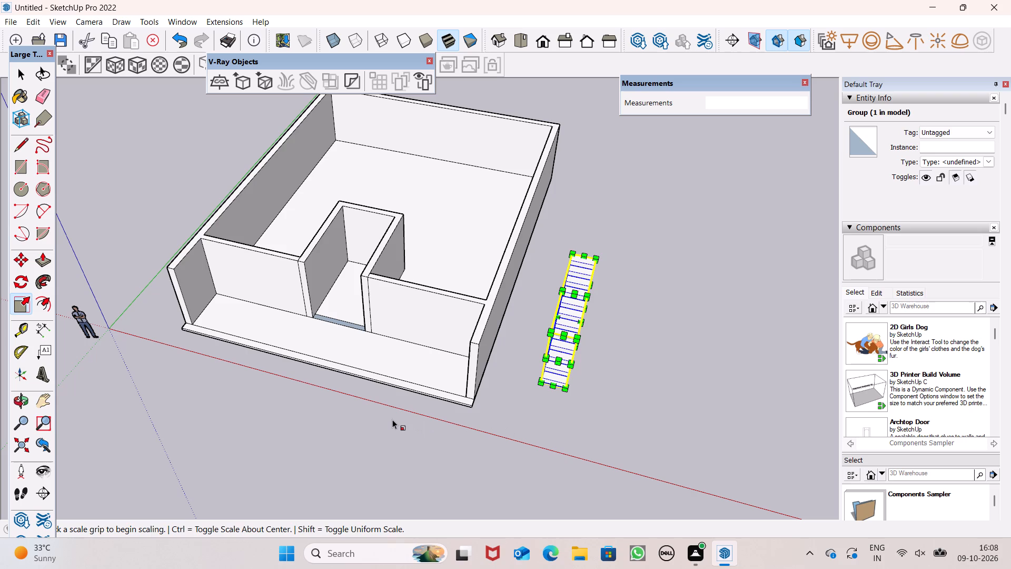
key(space)
scroll(382, 420, down, 2)
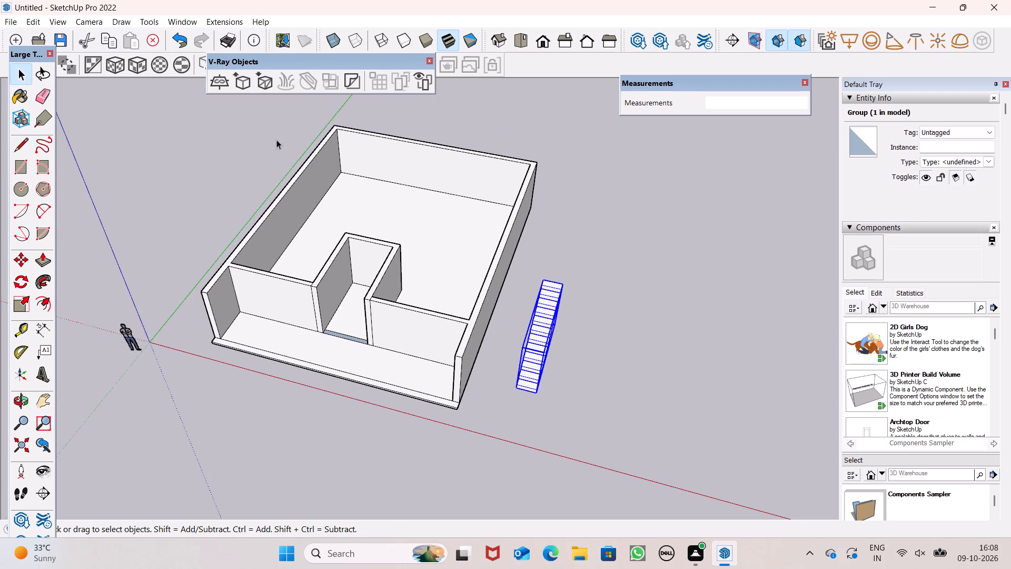
scroll(585, 373, up, 3)
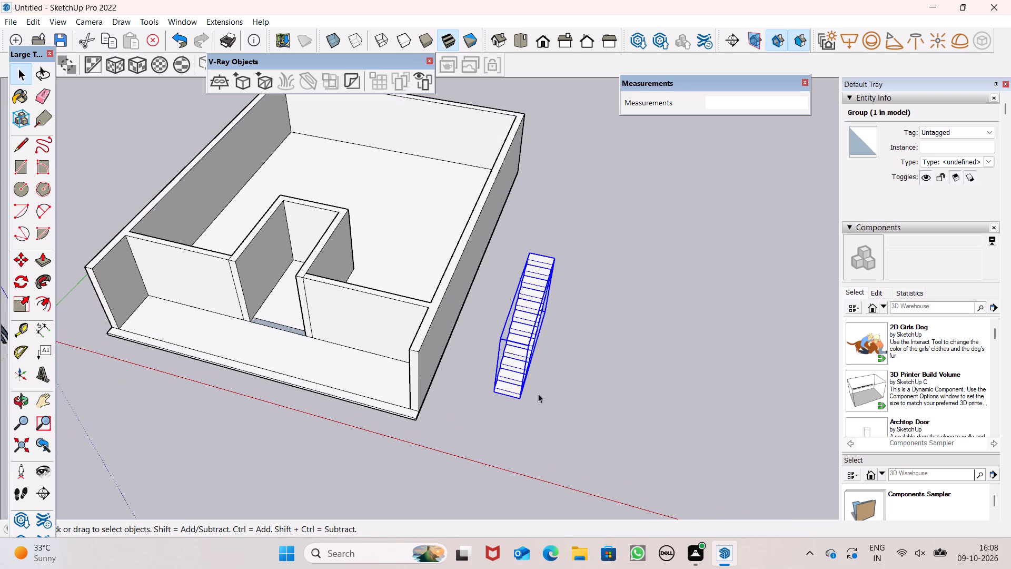
scroll(545, 394, up, 1)
middle_drag(545, 394, 526, 306)
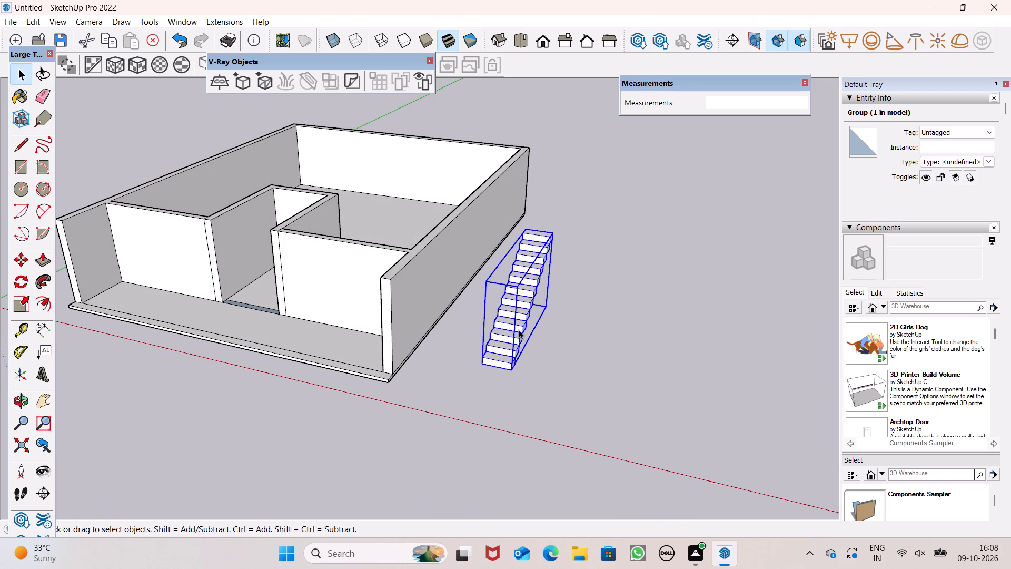
scroll(519, 331, down, 1)
scroll(516, 377, down, 6)
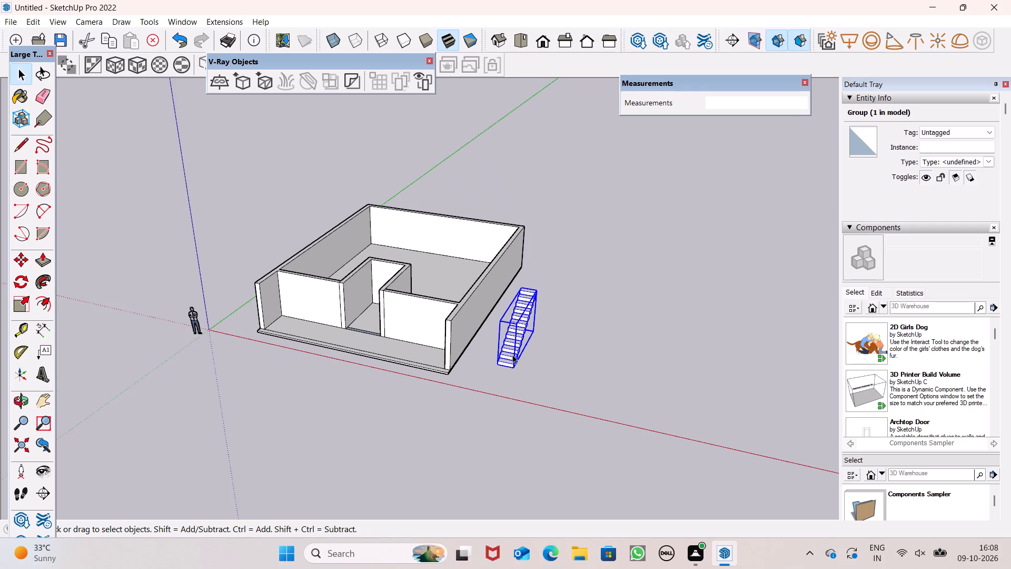
Move the staircase group by its lower front corner from outside the building to the opening of the inner enclosure.
middle_drag(514, 357, 560, 355)
scroll(526, 340, up, 2)
scroll(526, 340, down, 1)
scroll(526, 340, up, 4)
middle_drag(551, 339, 435, 371)
key(m)
key(Return)
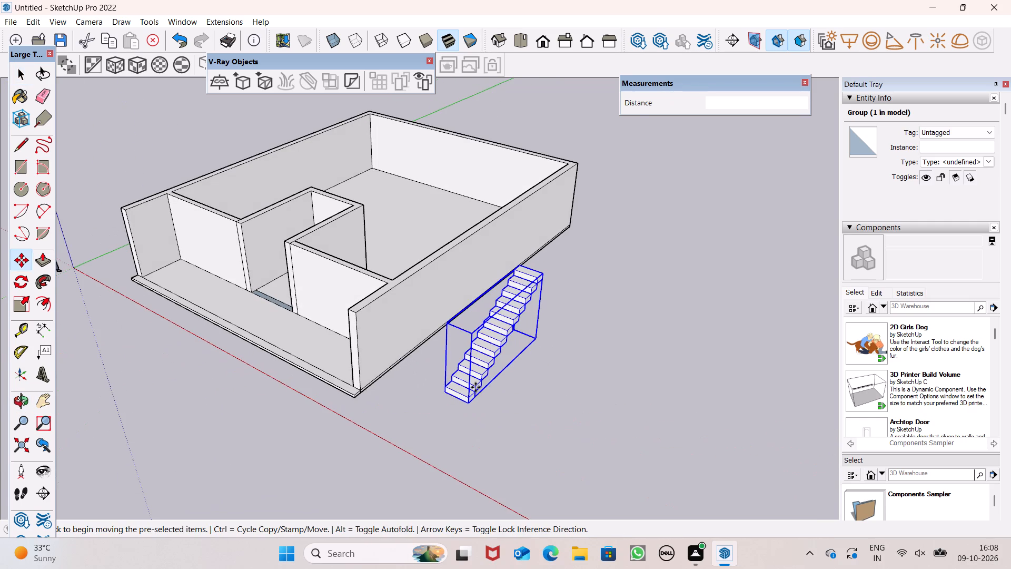
drag(467, 403, 249, 292)
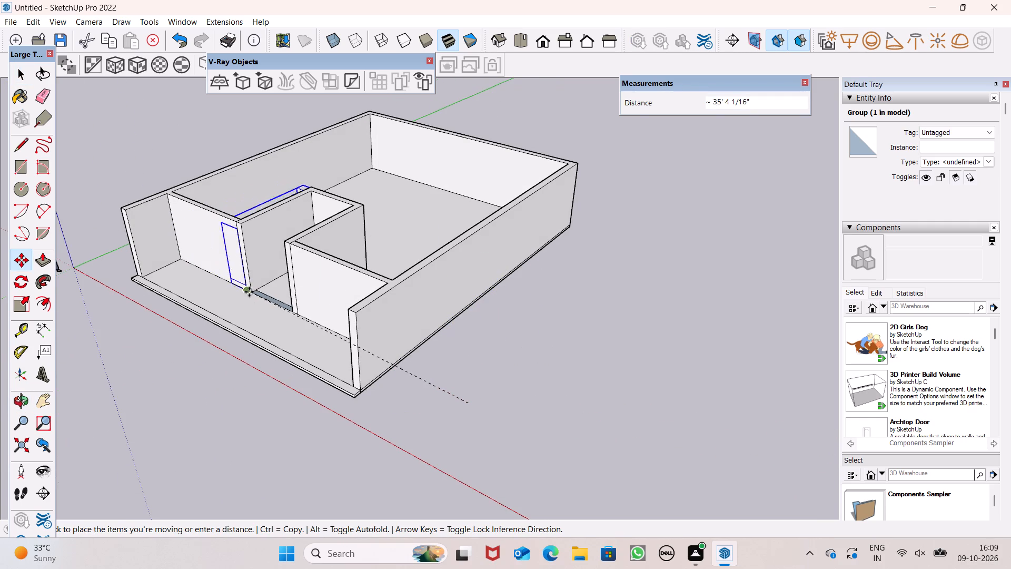
drag(249, 292, 255, 307)
Move the staircase about 1' 11 1/4" into the enclosure so its bottom step sits against the side wall at the opening.
middle_drag(266, 295, 309, 317)
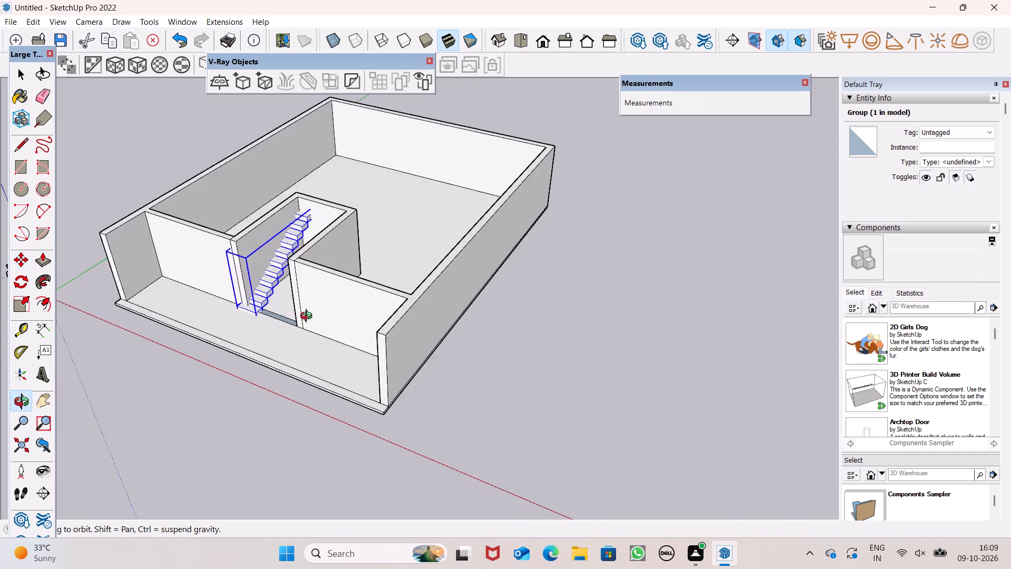
middle_drag(309, 317, 373, 311)
scroll(290, 290, up, 5)
middle_drag(308, 316, 365, 313)
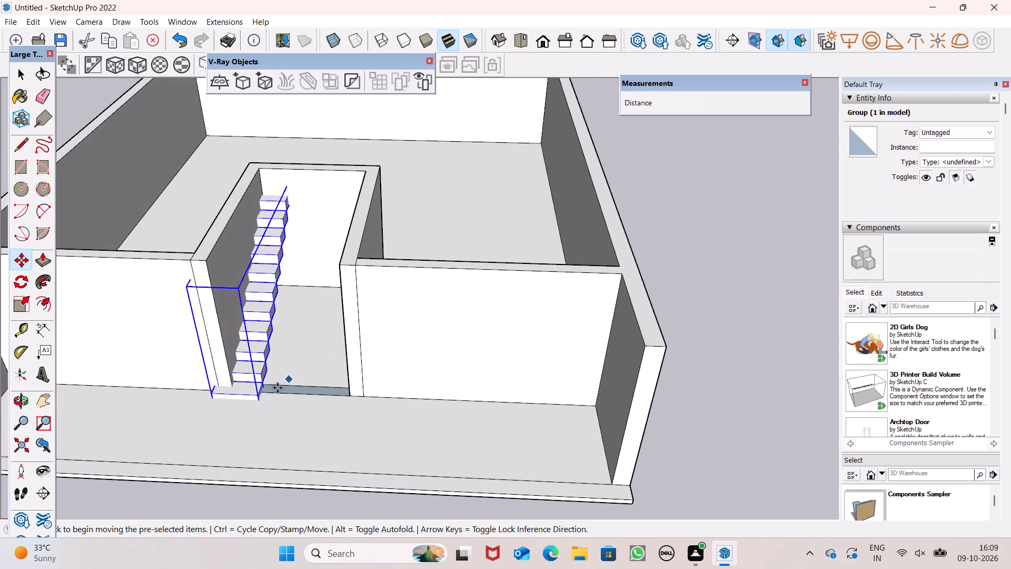
scroll(269, 397, up, 3)
drag(259, 408, 305, 378)
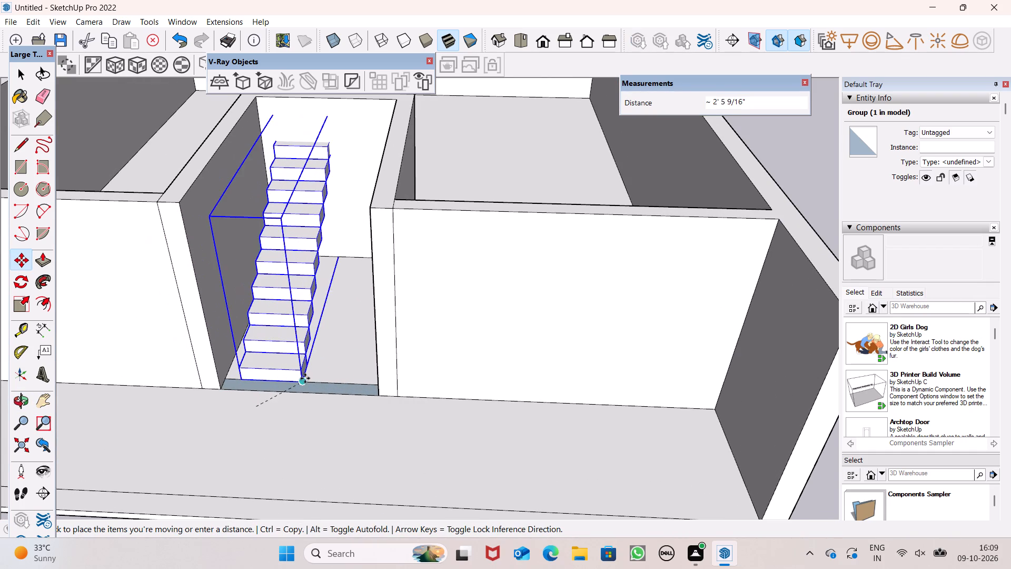
drag(305, 378, 288, 380)
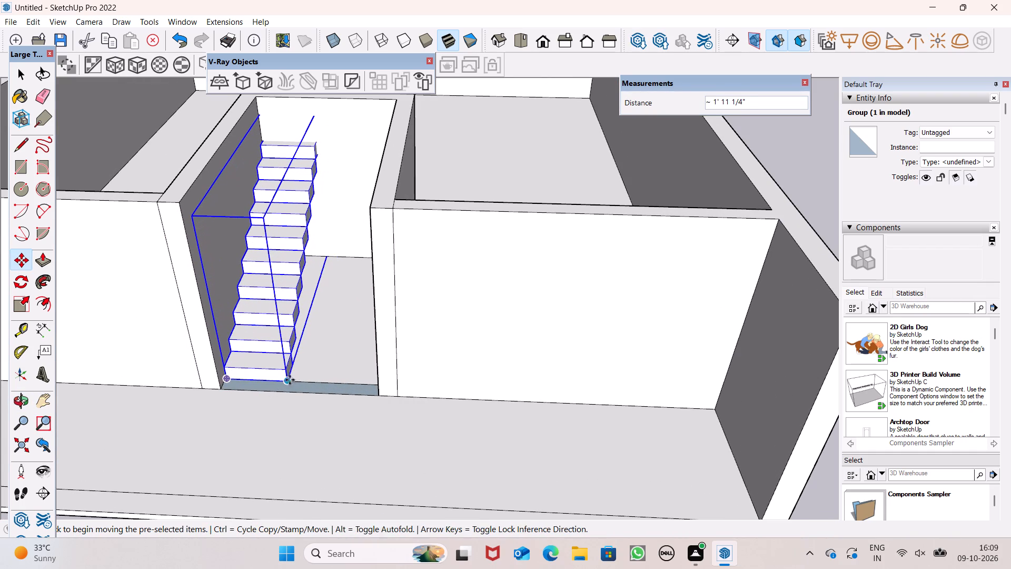
Extend the stair enclosure by pulling its outer back wall face outward about 4' 6", past the top of the staircase.
scroll(322, 277, down, 5)
middle_drag(346, 288, 128, 333)
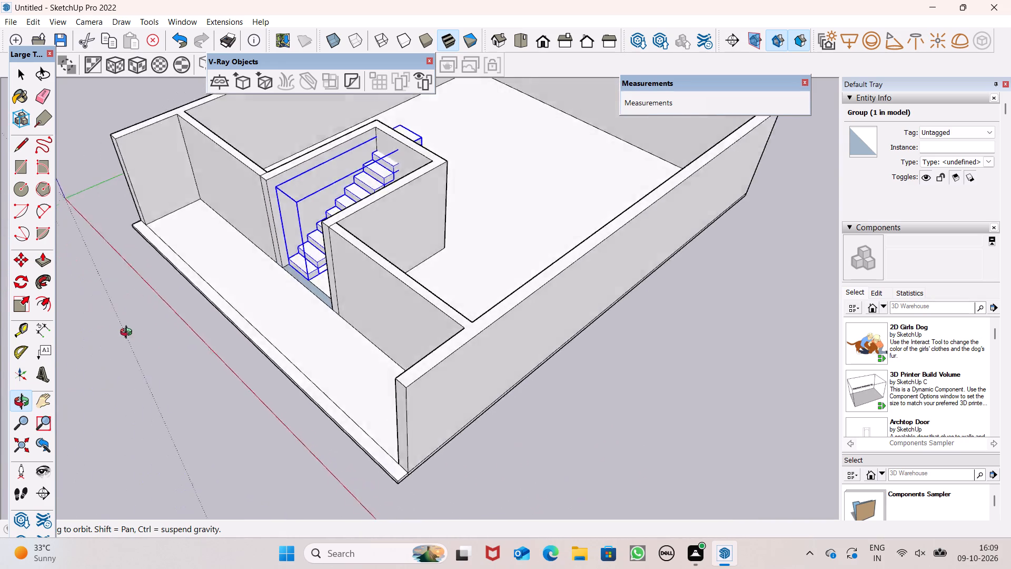
middle_drag(128, 333, 27, 291)
middle_drag(451, 182, 70, 224)
scroll(503, 238, up, 1)
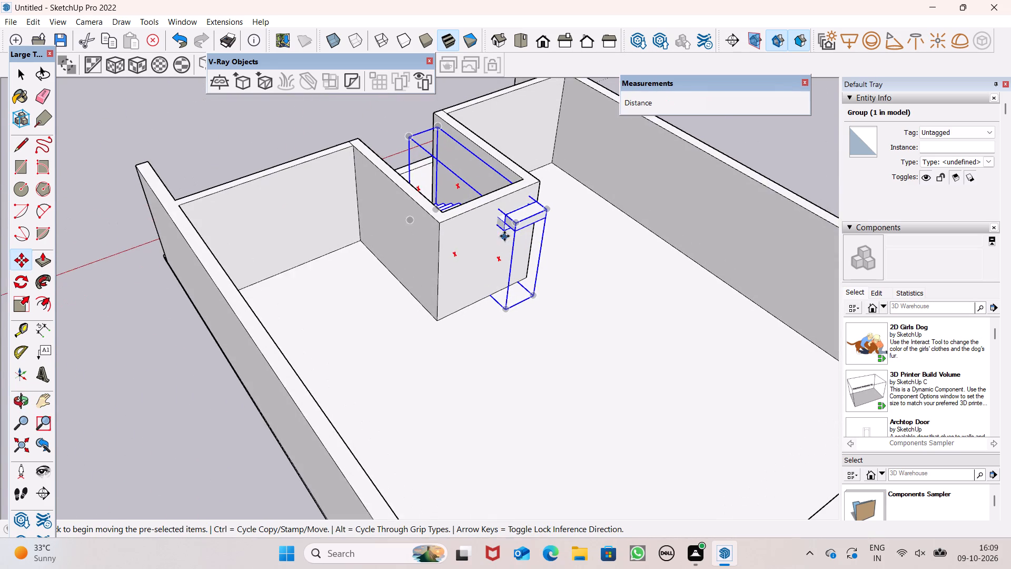
scroll(504, 236, up, 2)
click(219, 119)
text(v)
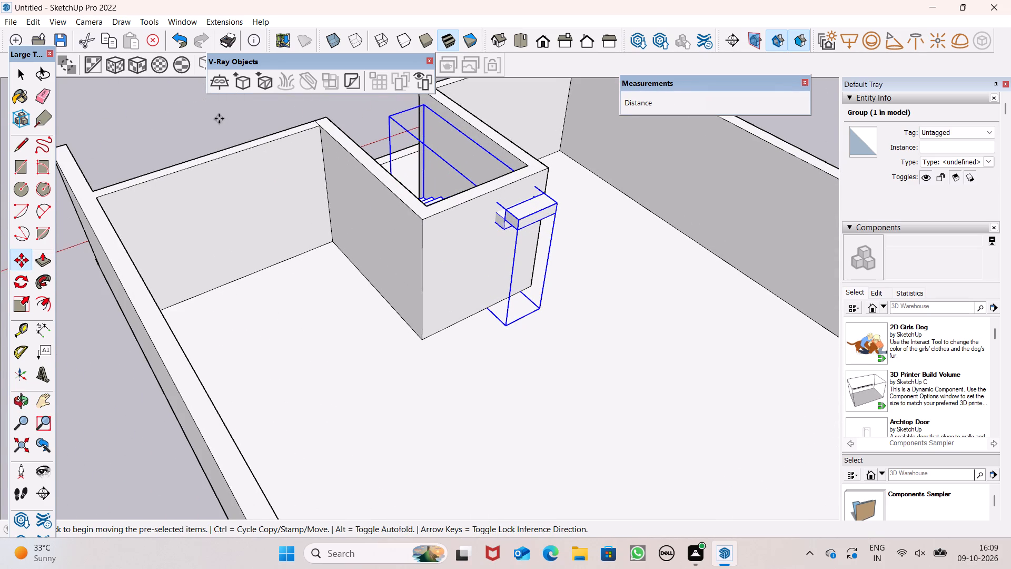
key(space)
click(219, 119)
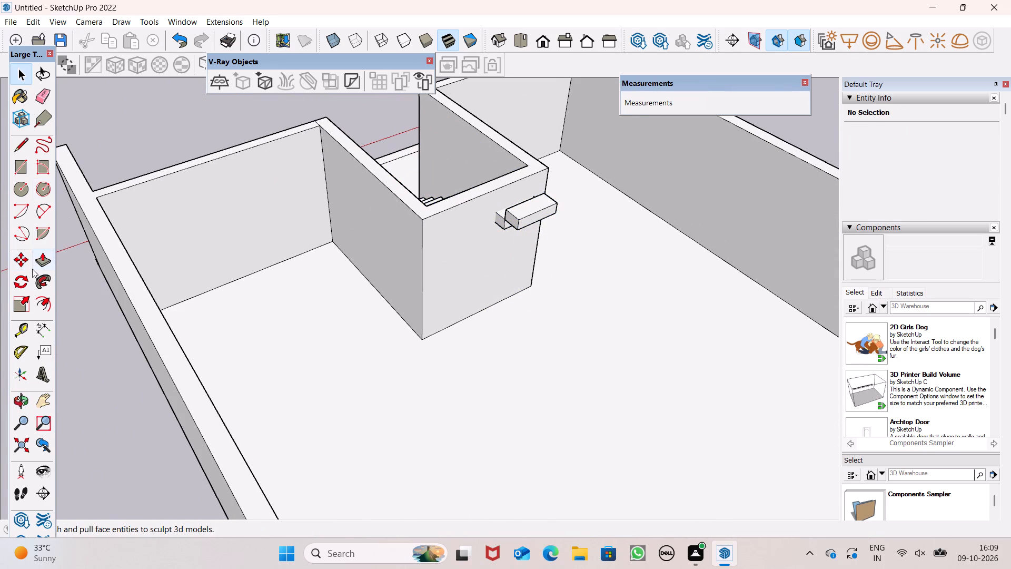
click(36, 265)
drag(458, 291, 497, 338)
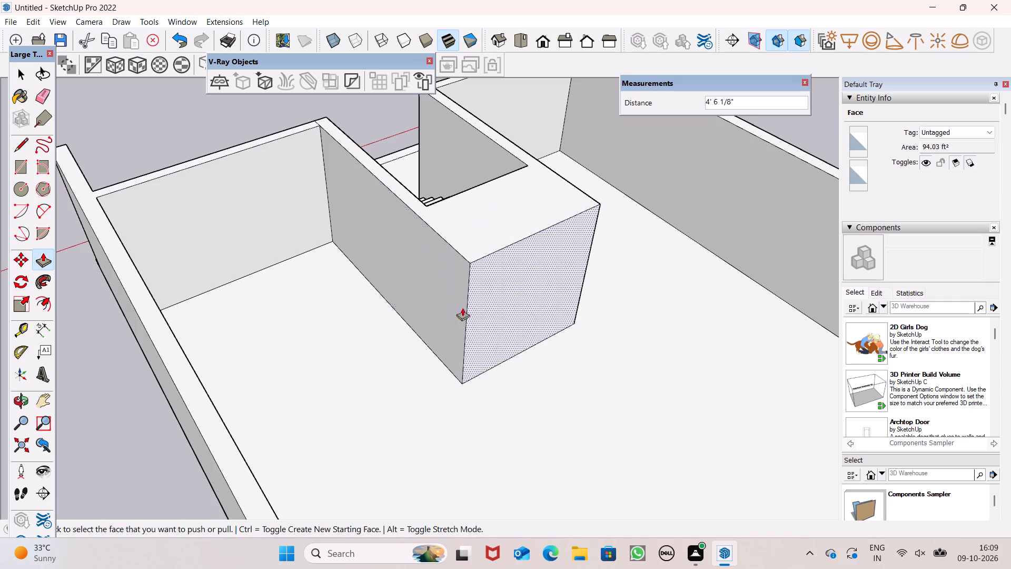
Push the enclosure's inner back wall face away from the staircase about 3' 9".
middle_drag(458, 288, 992, 278)
drag(457, 126, 487, 107)
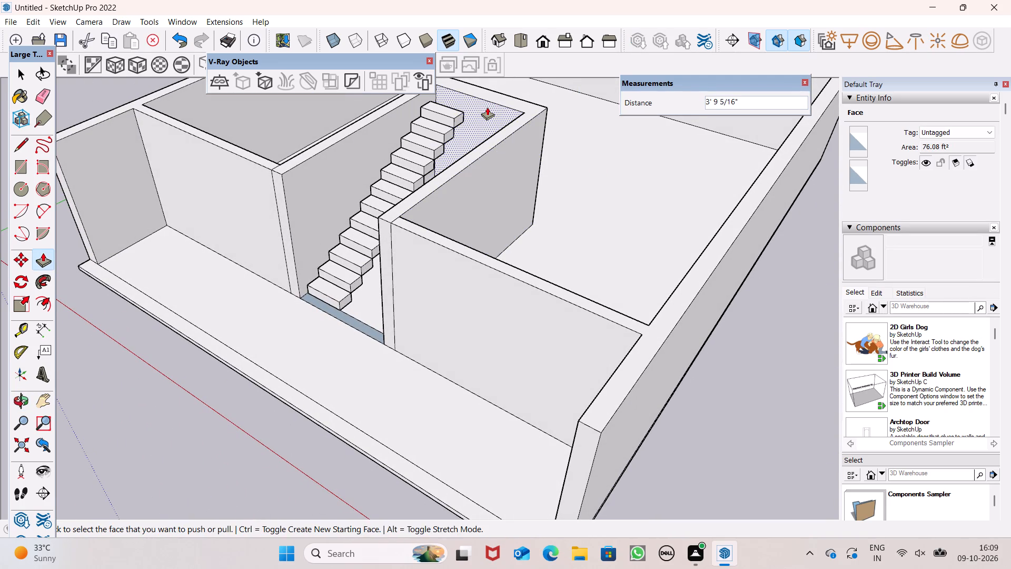
click(487, 107)
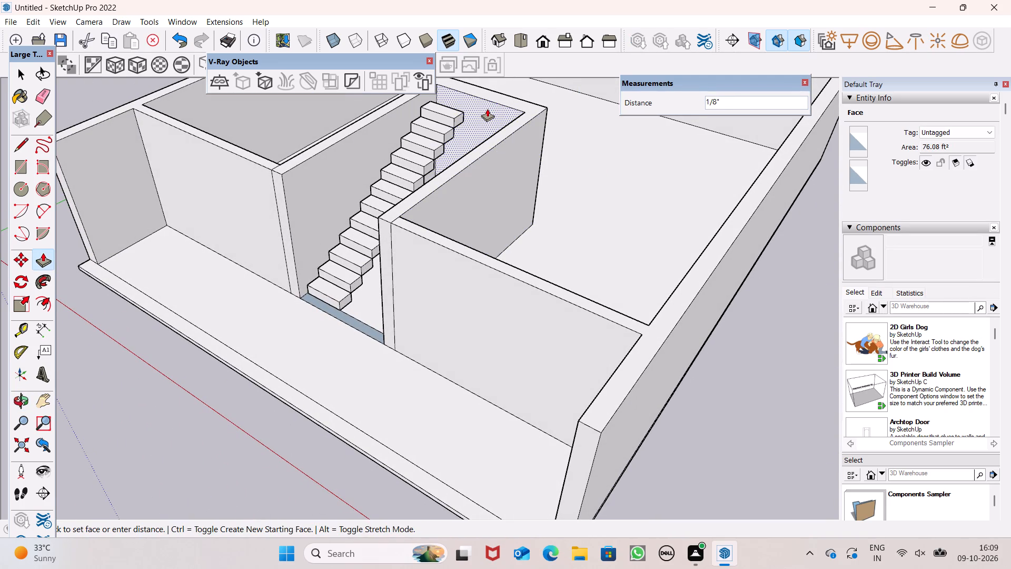
key(space)
Examine the staircase's top step against the back and side walls of the extended enclosure from several angles.
scroll(449, 273, down, 5)
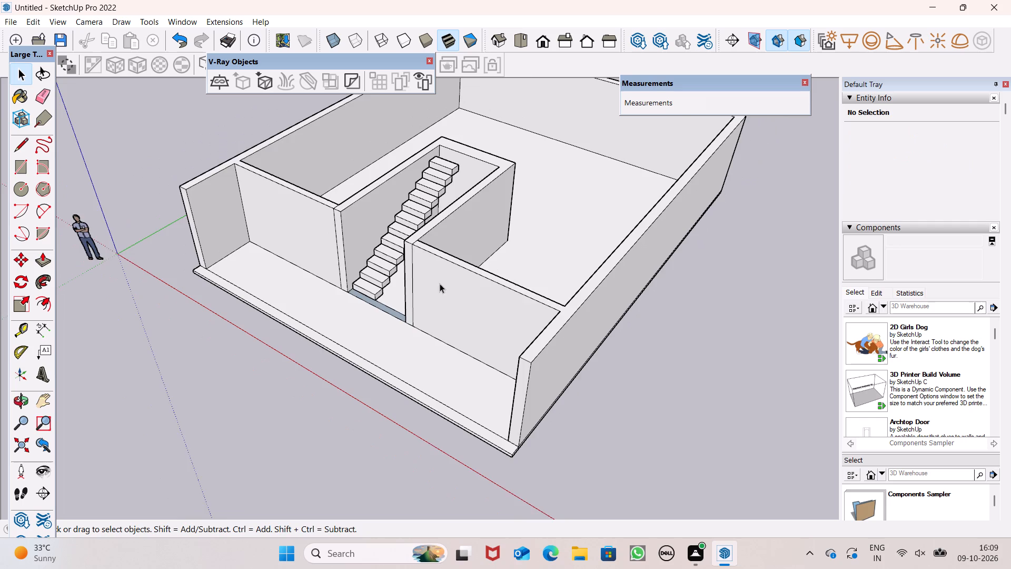
scroll(436, 303, down, 1)
middle_drag(431, 341, 514, 344)
scroll(431, 341, down, 1)
scroll(405, 148, up, 7)
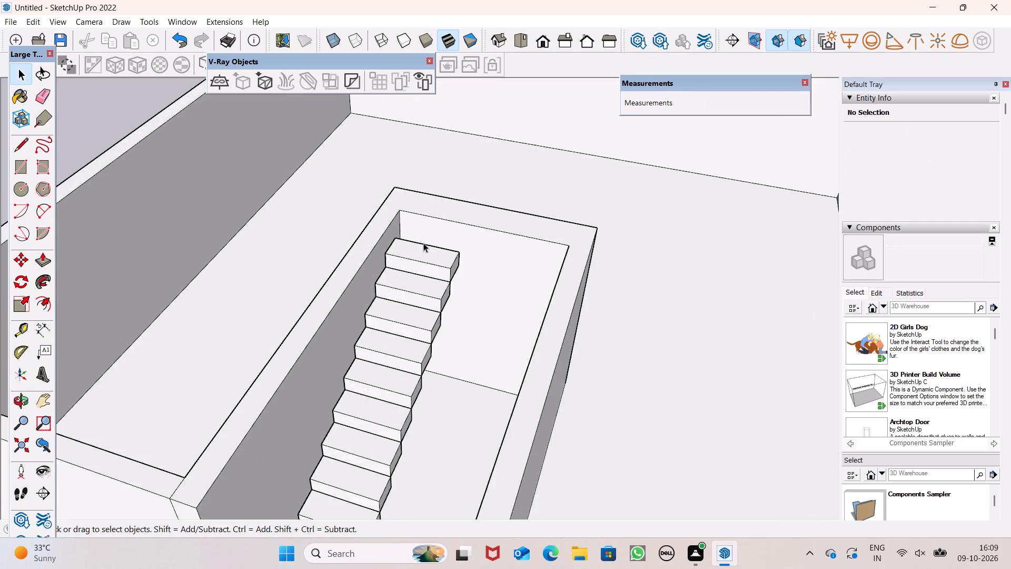
scroll(423, 246, up, 1)
middle_drag(423, 246, 324, 199)
scroll(458, 206, down, 3)
middle_drag(442, 245, 485, 233)
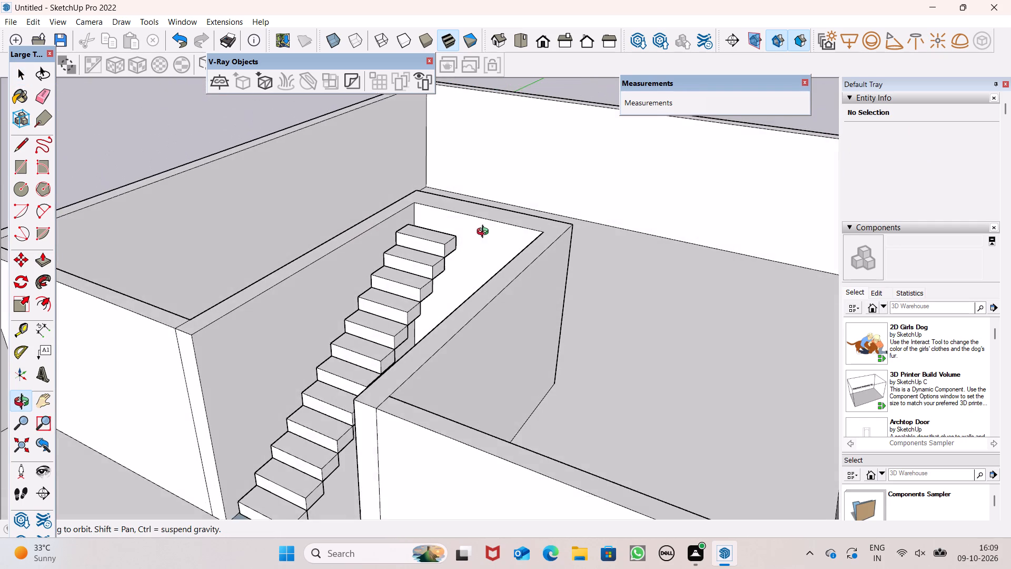
middle_drag(485, 233, 326, 256)
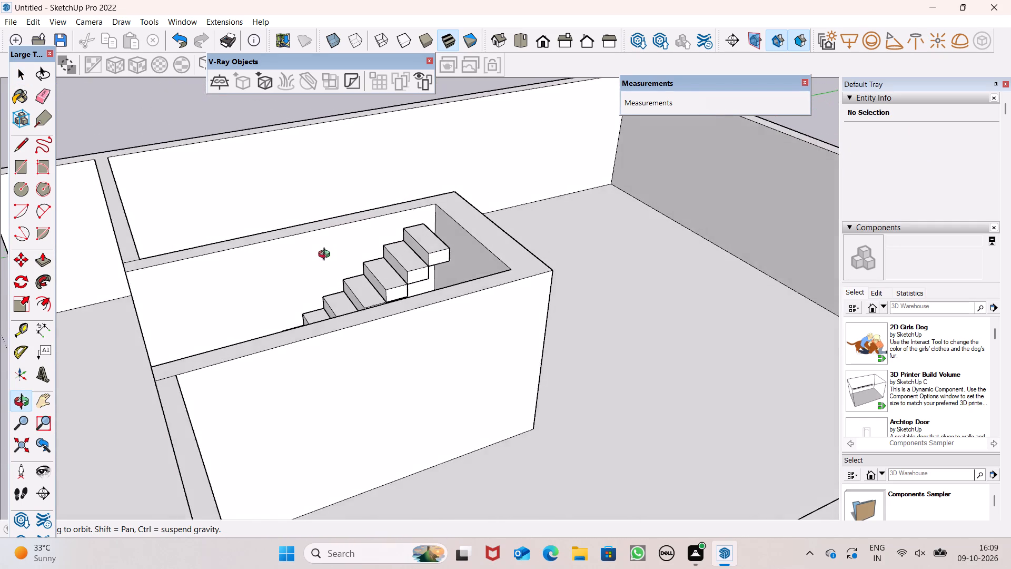
middle_drag(326, 256, 326, 256)
middle_drag(371, 302, 397, 293)
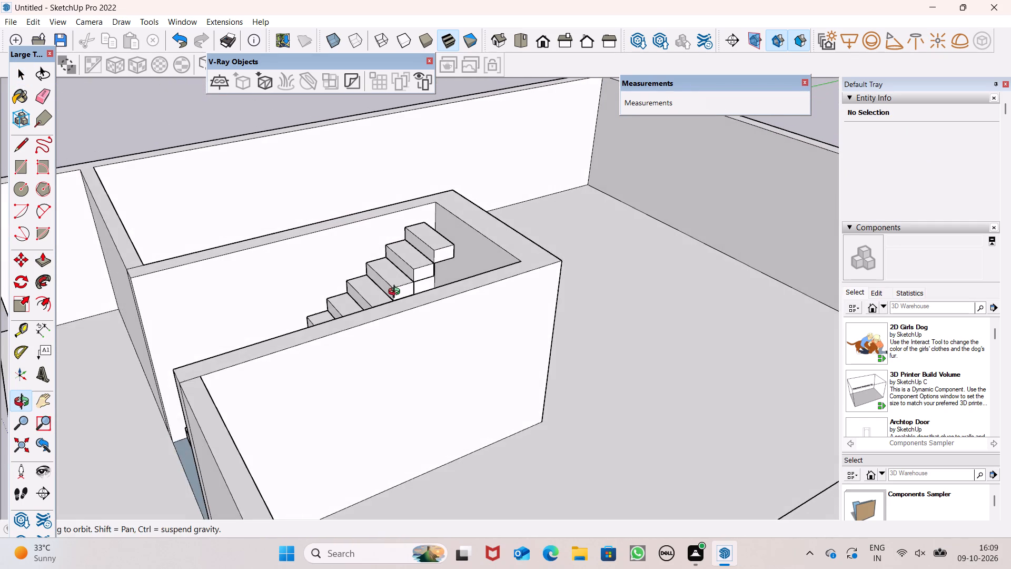
middle_drag(397, 293, 397, 292)
scroll(451, 215, up, 5)
click(423, 260)
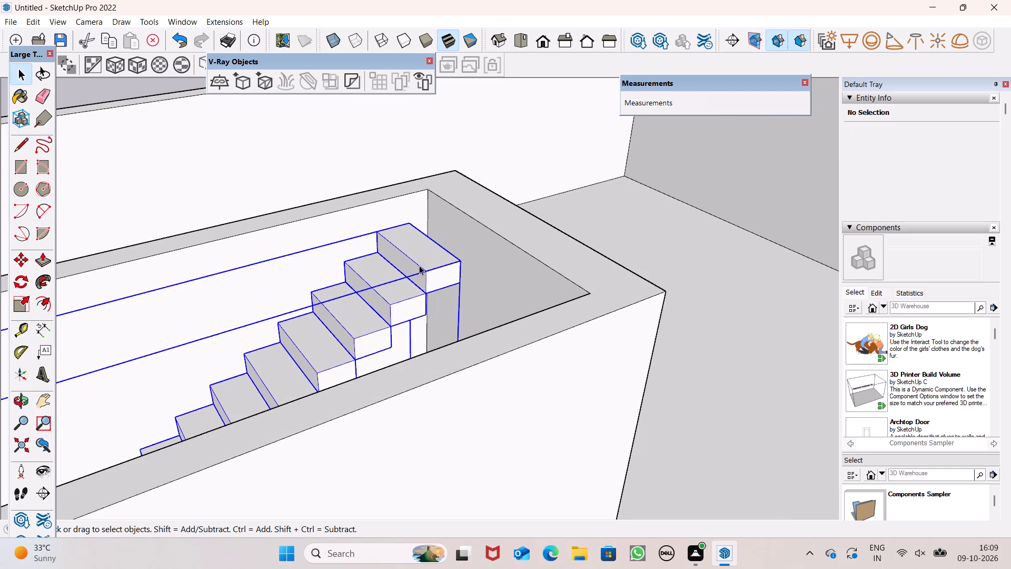
scroll(424, 242, down, 3)
scroll(385, 218, down, 2)
scroll(385, 218, up, 1)
scroll(385, 218, down, 7)
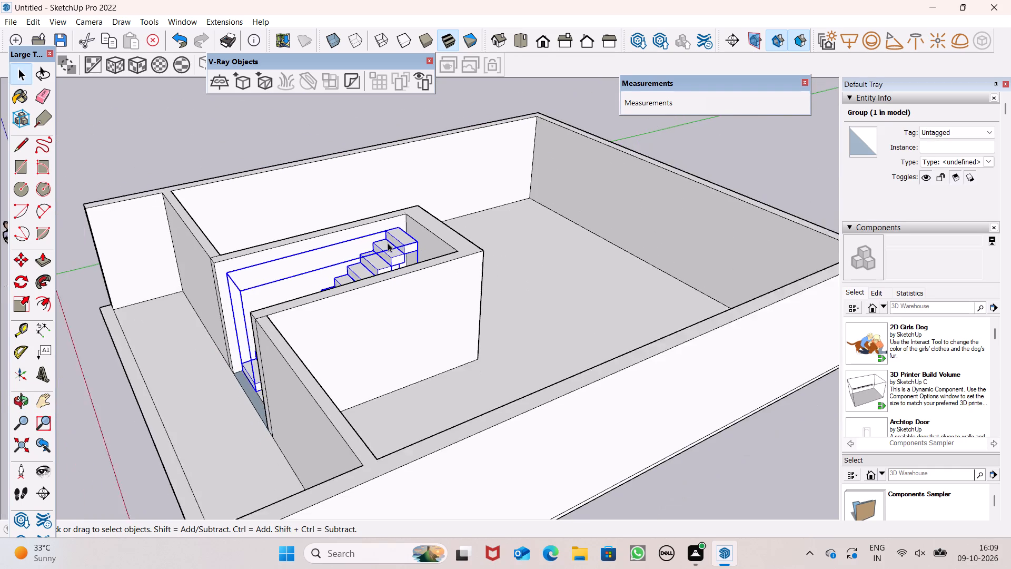
scroll(388, 243, down, 1)
middle_drag(388, 254, 375, 314)
scroll(401, 200, up, 5)
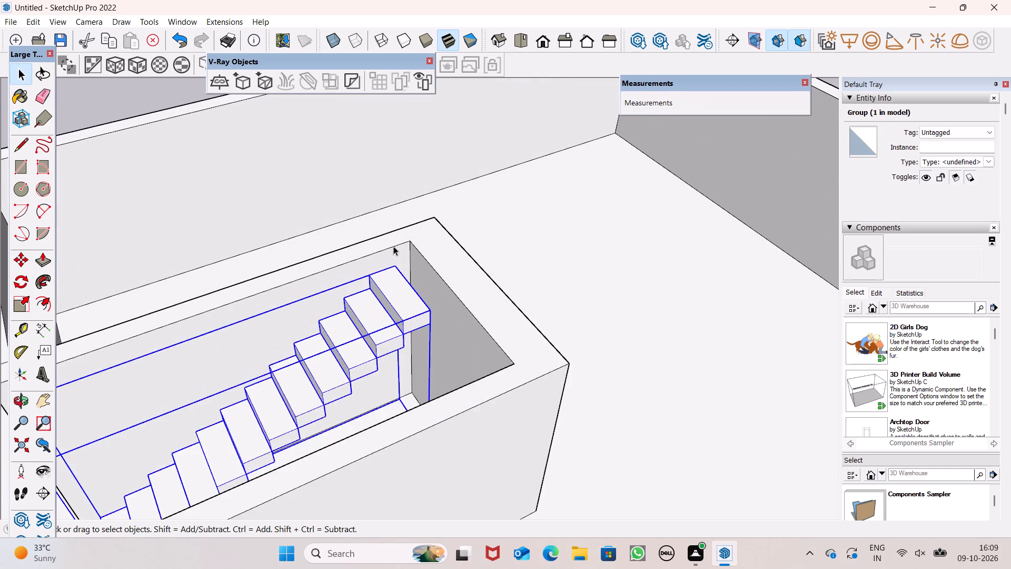
middle_drag(391, 247, 379, 212)
scroll(381, 208, up, 1)
scroll(447, 229, down, 1)
scroll(340, 202, down, 5)
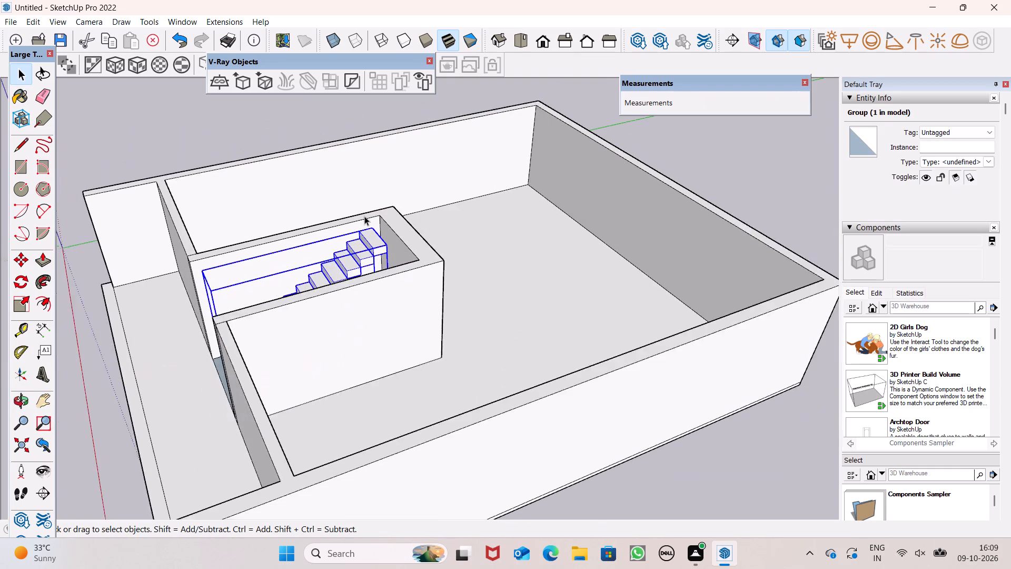
scroll(364, 216, down, 5)
click(156, 150)
scroll(331, 184, up, 3)
scroll(338, 192, down, 1)
scroll(340, 192, up, 1)
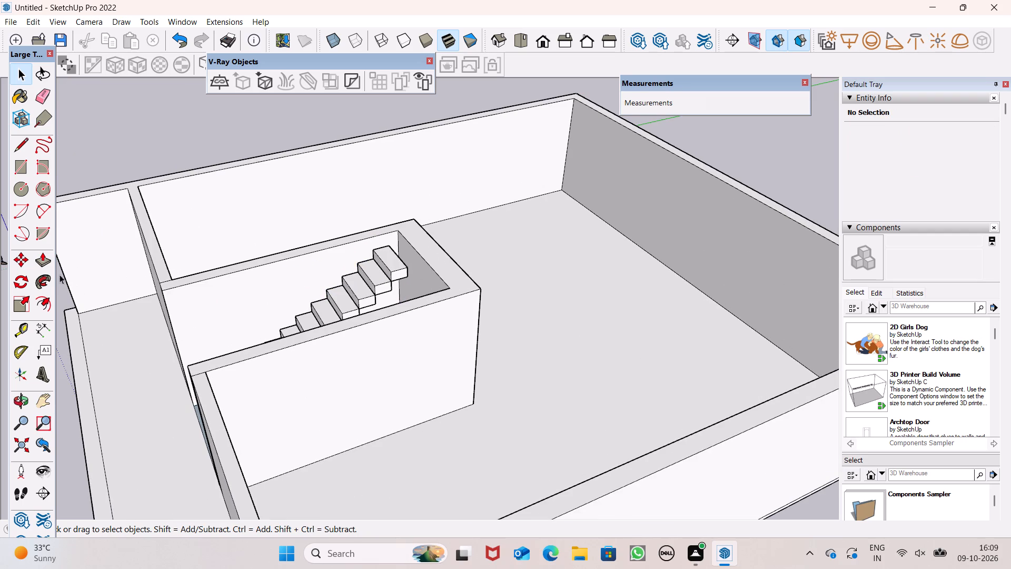
Pull the enclosure's inner back wall face toward the top step about 9 7/16".
click(33, 262)
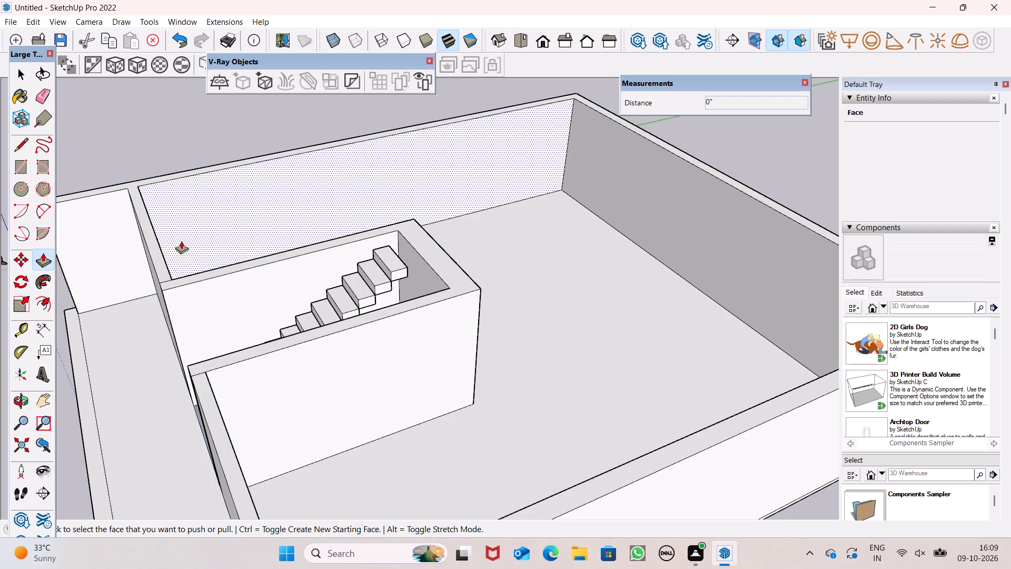
middle_drag(186, 258, 434, 240)
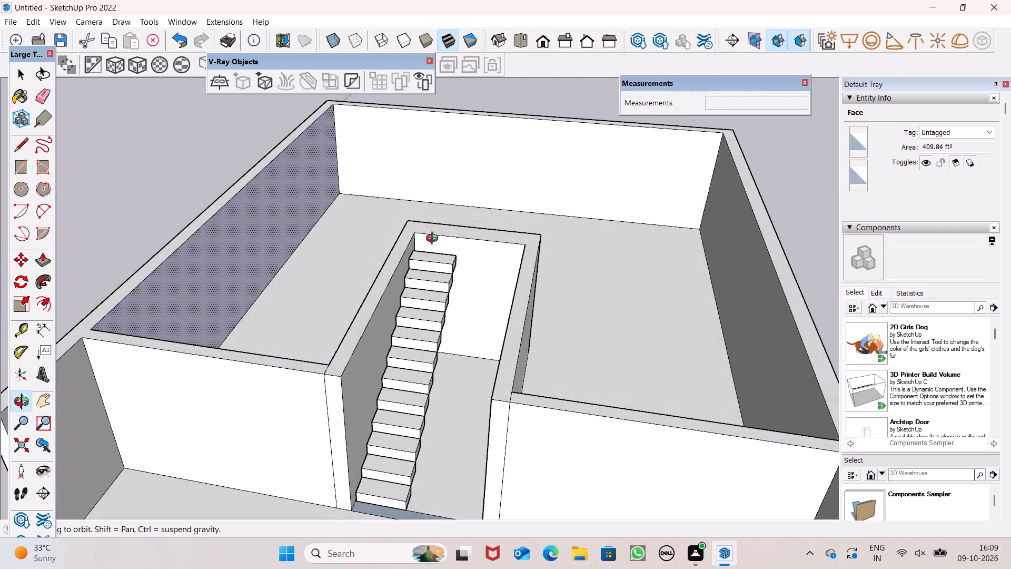
middle_drag(434, 240, 432, 248)
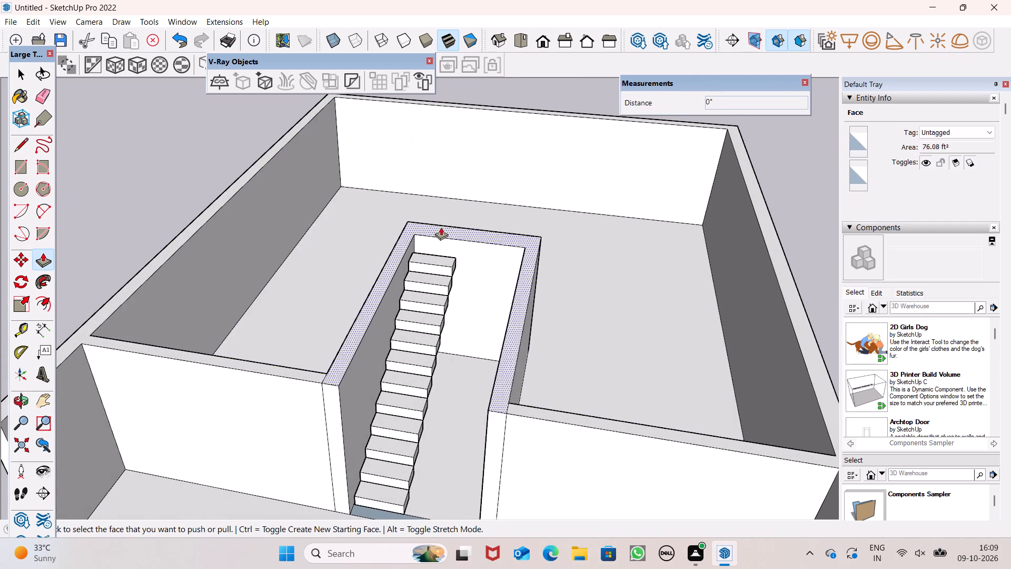
scroll(448, 247, up, 4)
drag(448, 247, 445, 256)
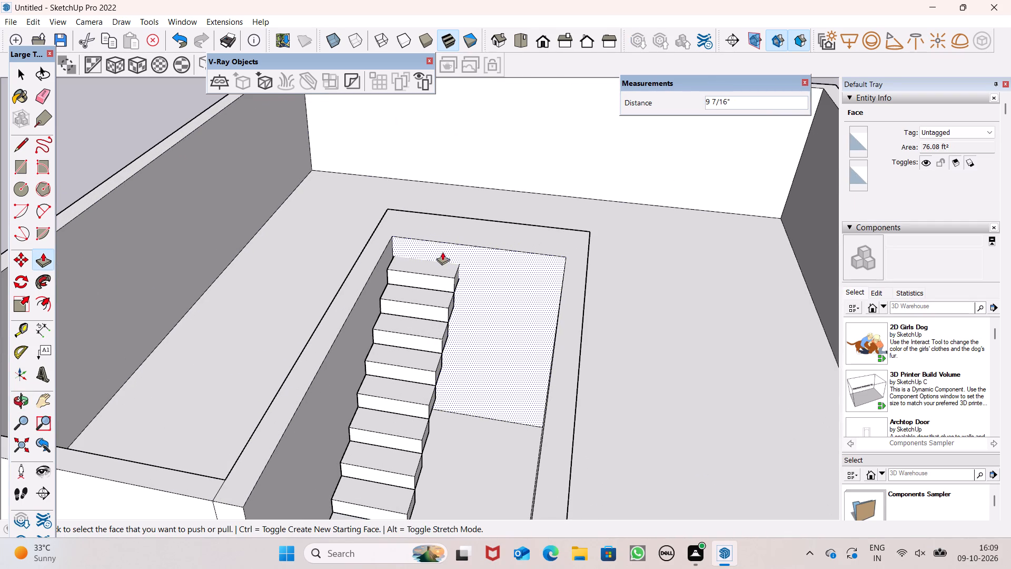
click(455, 254)
key(space)
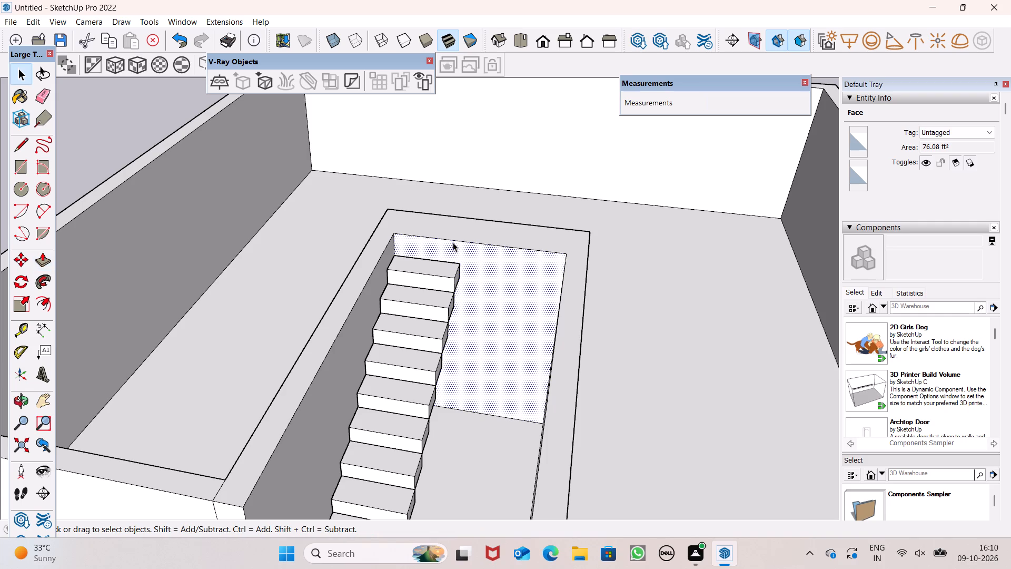
Draw a rectangle about 11' by 9' on the front wall panel beside the staircase's wall-side edge.
scroll(425, 194, down, 2)
scroll(425, 200, up, 1)
scroll(425, 200, down, 8)
middle_drag(494, 299, 576, 273)
scroll(511, 223, down, 1)
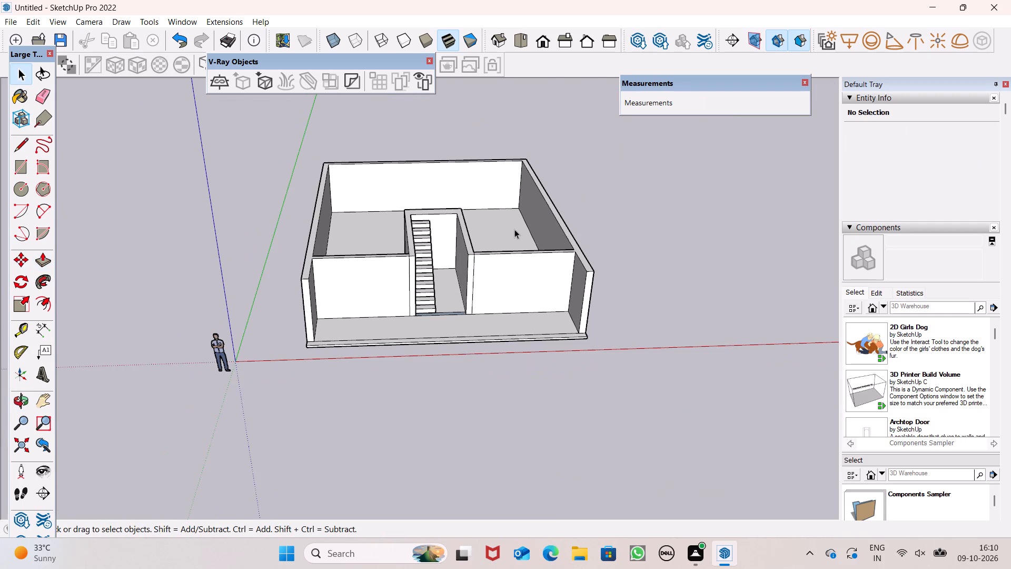
middle_drag(516, 229, 519, 172)
scroll(411, 257, up, 4)
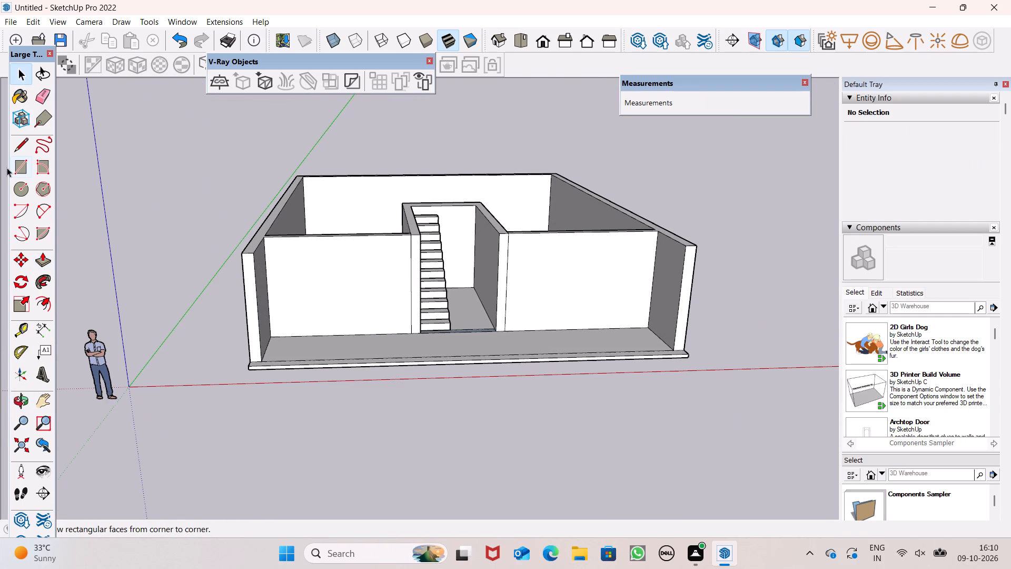
click(17, 165)
scroll(376, 248, up, 5)
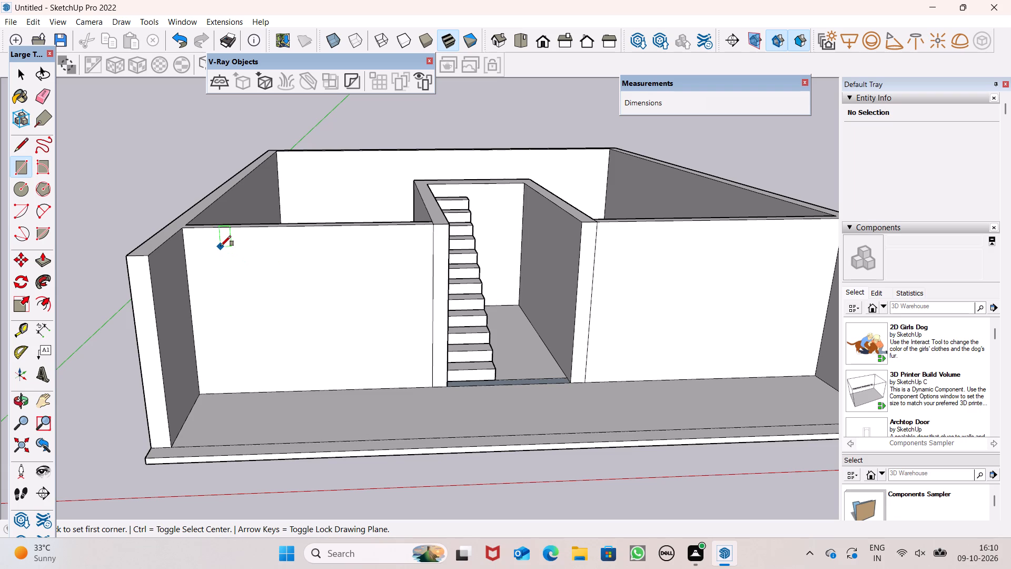
click(210, 242)
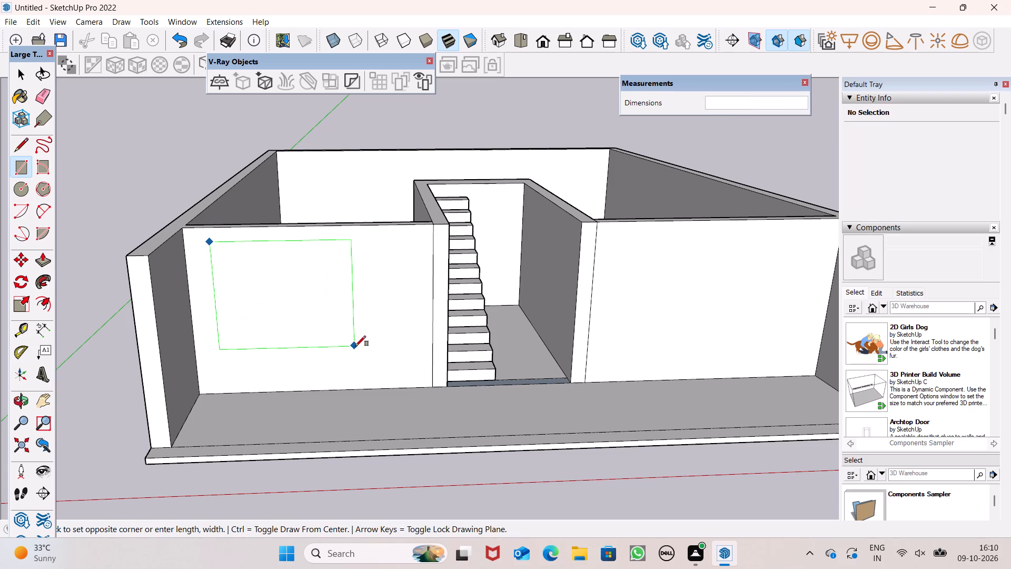
click(412, 380)
Copy the rectangle with its edges to the matching position on the front wall panel across the stair enclosure.
scroll(305, 319, down, 8)
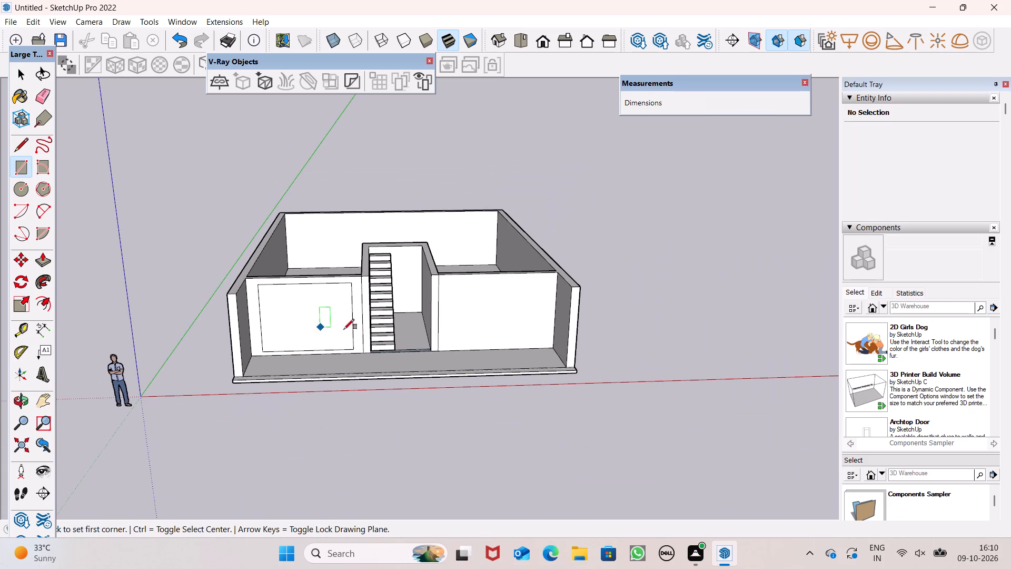
middle_drag(527, 332, 497, 323)
scroll(488, 300, up, 4)
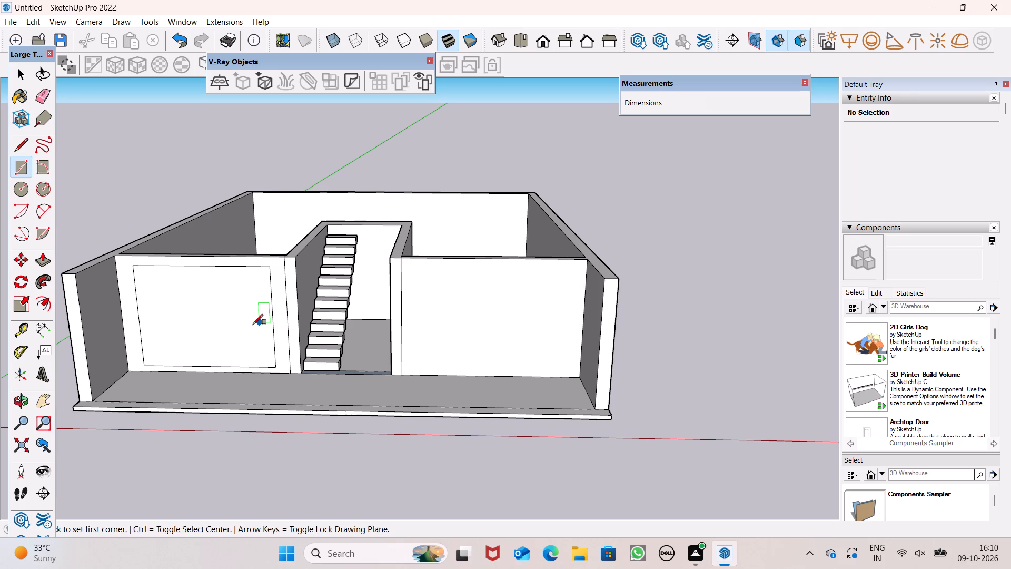
key(space)
double_click(252, 325)
key(m)
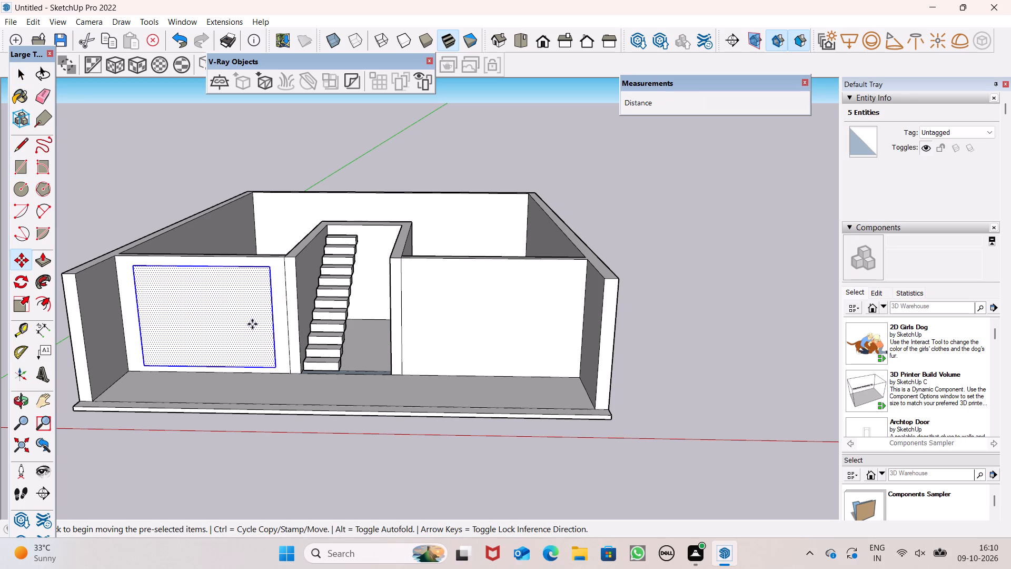
key(Return)
ctrl+drag(252, 324, 538, 337)
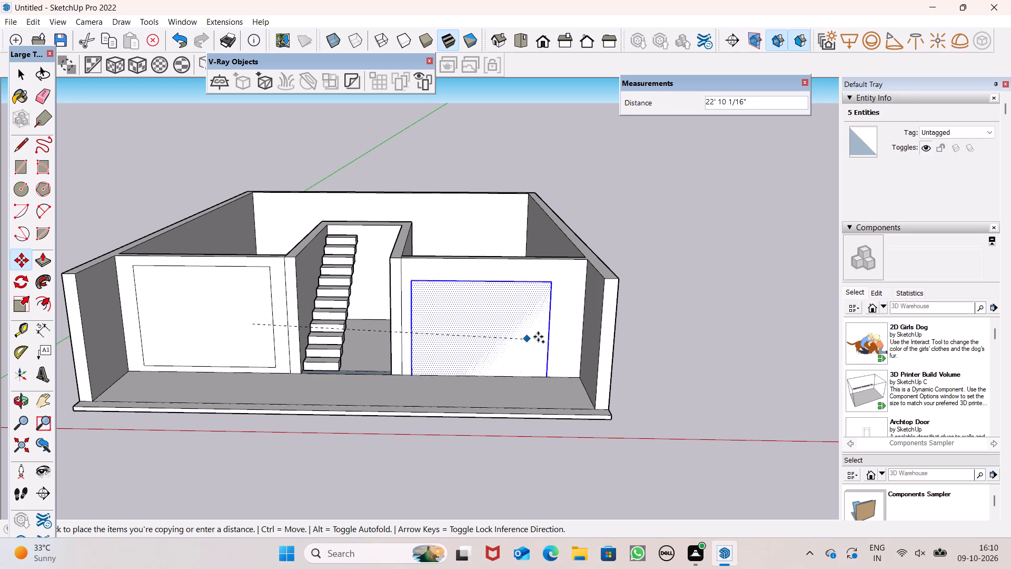
ctrl+drag(538, 337, 541, 331)
key(space)
click(695, 300)
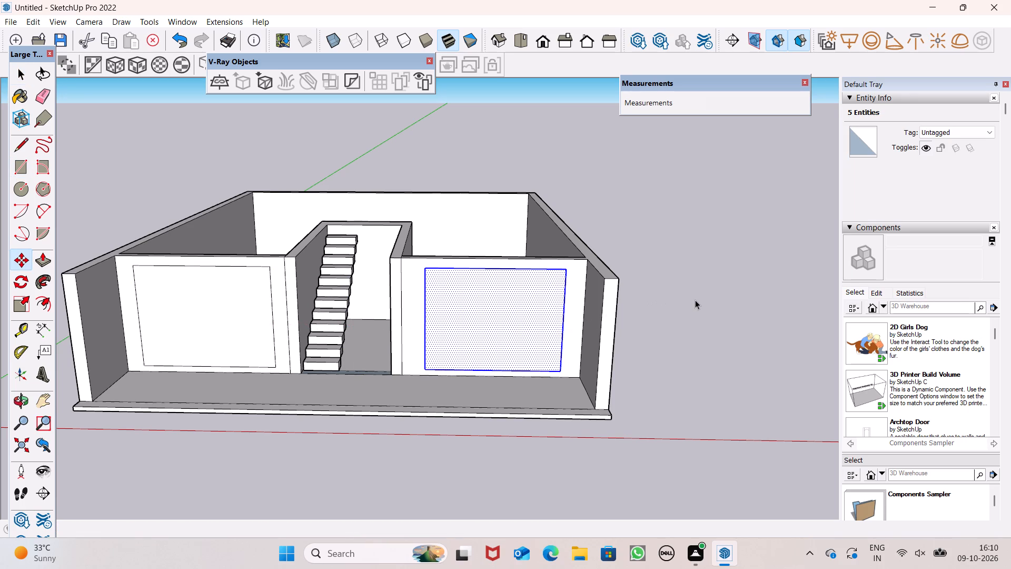
Push both front wall rectangles 9" through the wall thickness to cut two large openings.
click(41, 261)
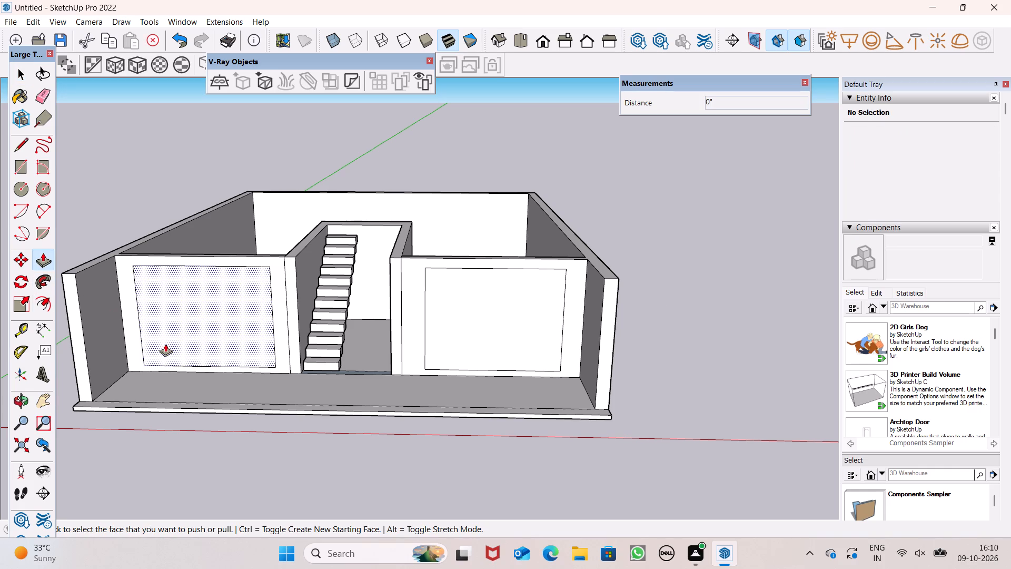
drag(190, 346, 215, 339)
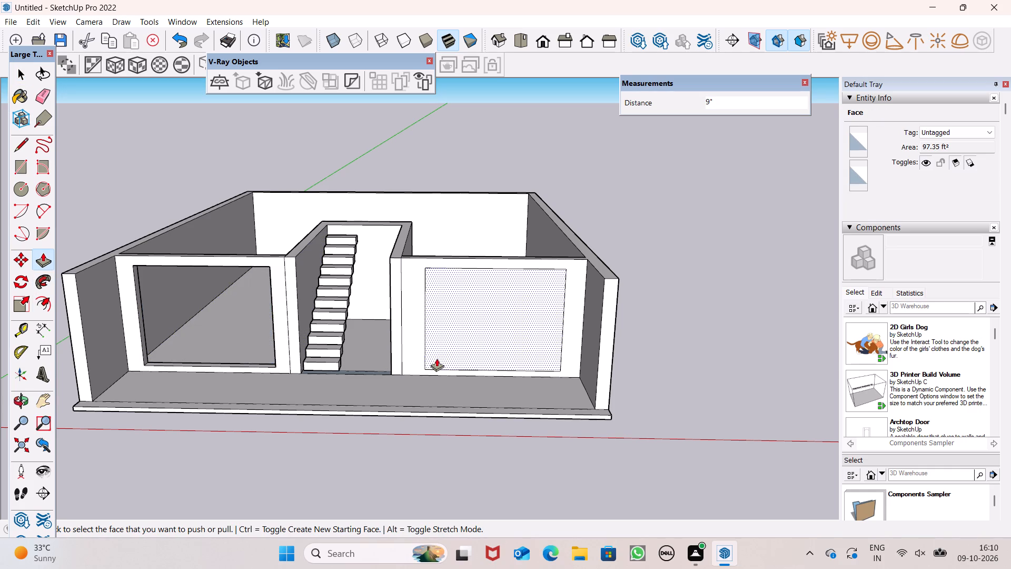
drag(437, 358, 461, 355)
scroll(457, 327, down, 3)
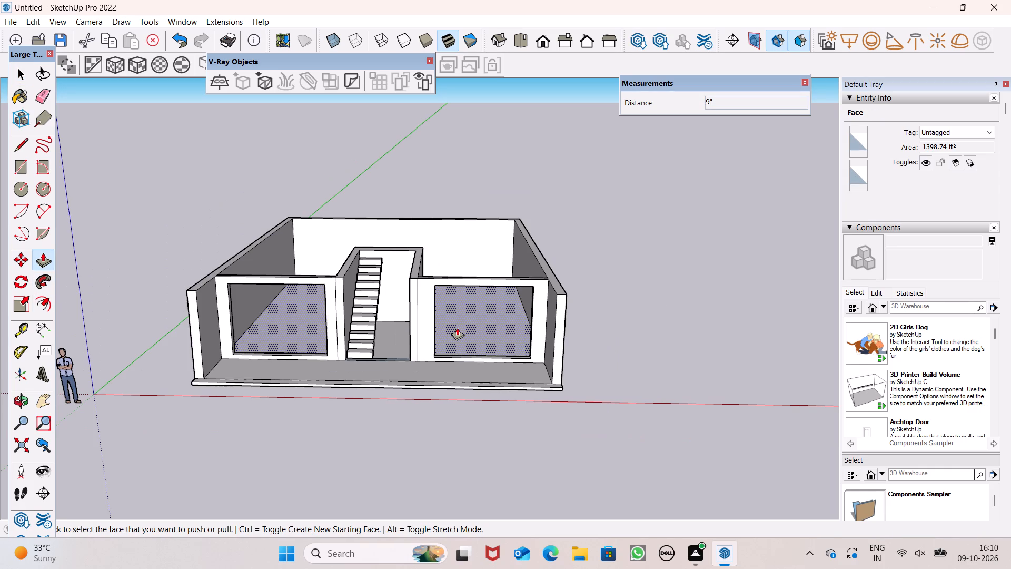
middle_drag(449, 340, 441, 345)
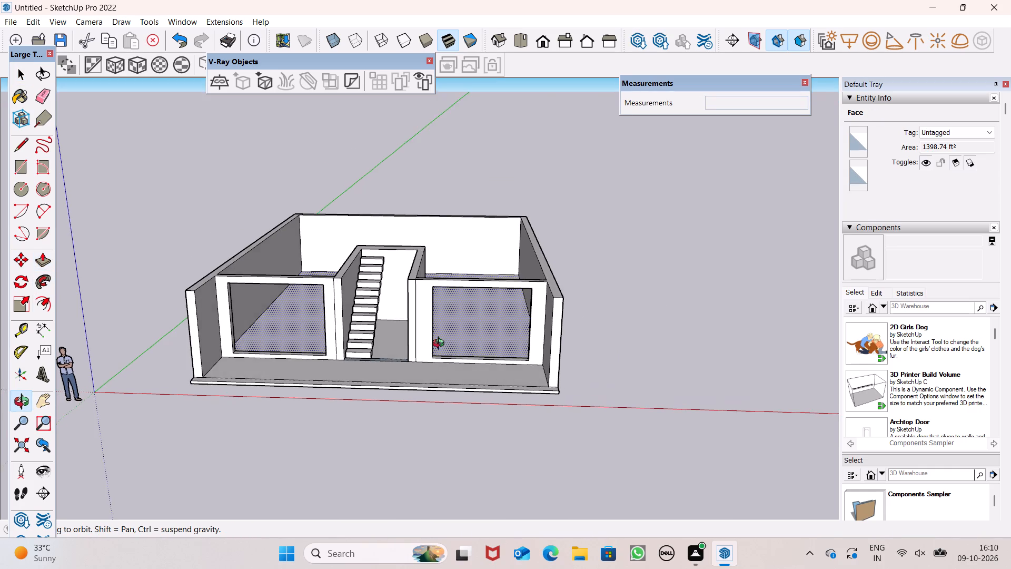
Erase the two vertical seam edges on the front wall where it meets the sides of the stair enclosure.
middle_drag(441, 345, 430, 335)
scroll(417, 310, up, 3)
click(44, 96)
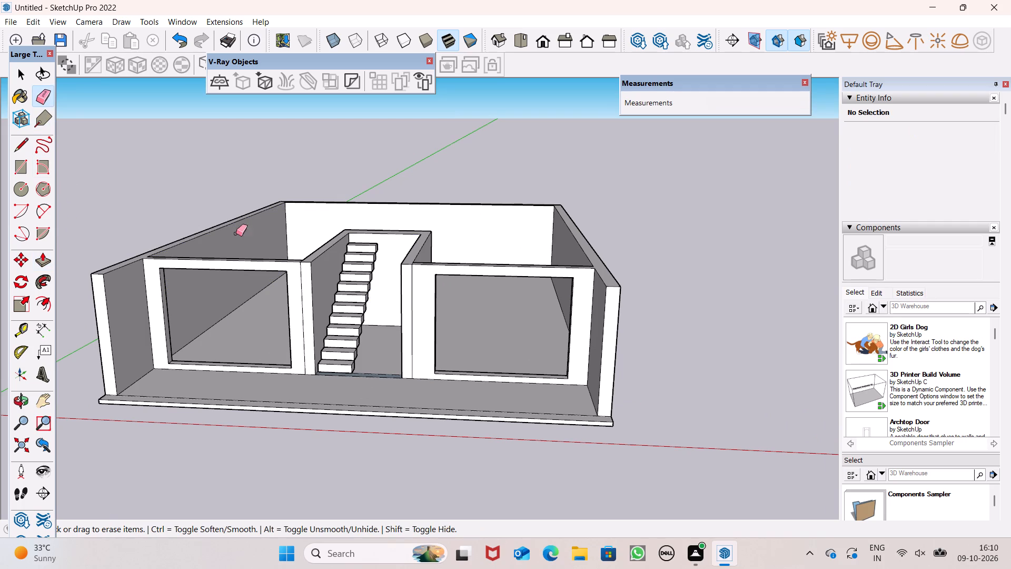
drag(296, 301, 302, 298)
click(410, 330)
click(413, 323)
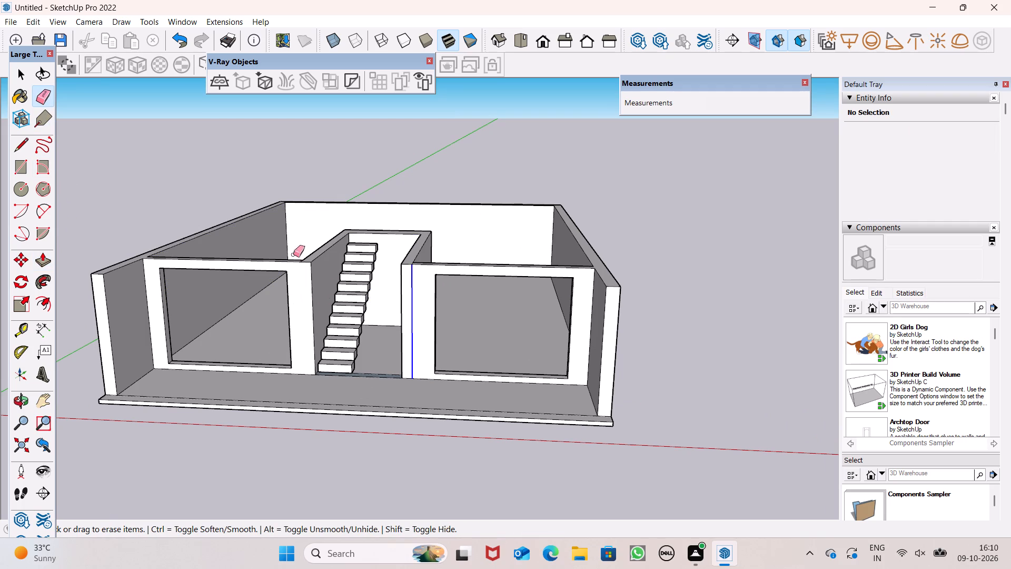
Erase the two short seam edges on the wall tops where the stair enclosure joins the front wall.
click(39, 261)
middle_drag(223, 308, 226, 366)
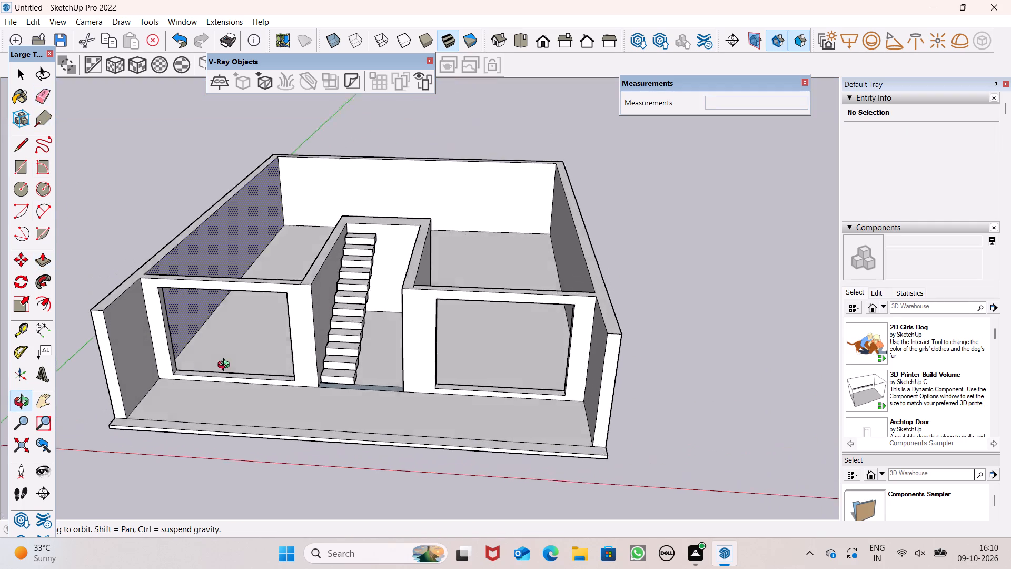
middle_drag(226, 366, 222, 381)
click(42, 103)
scroll(260, 283, up, 5)
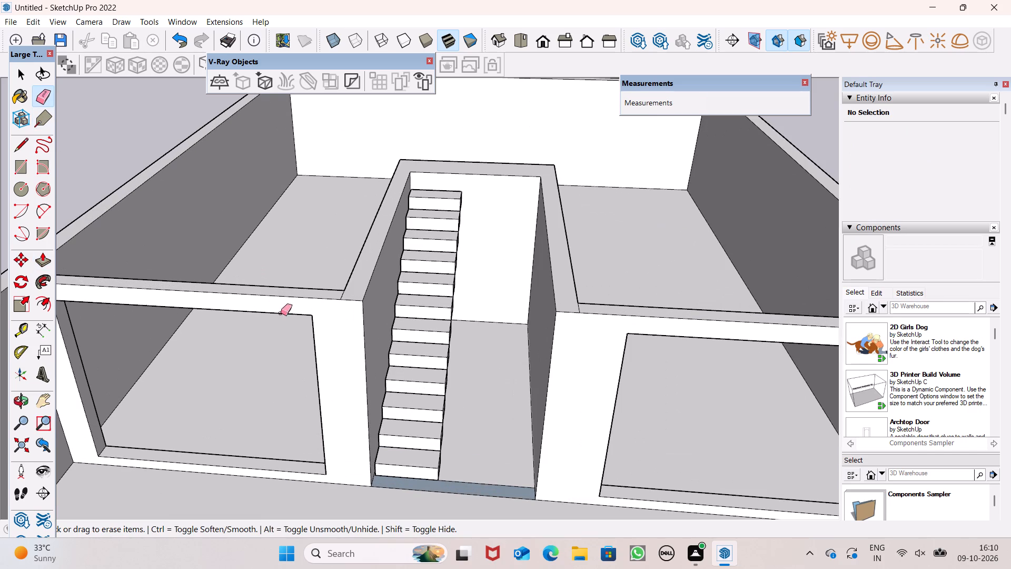
click(341, 296)
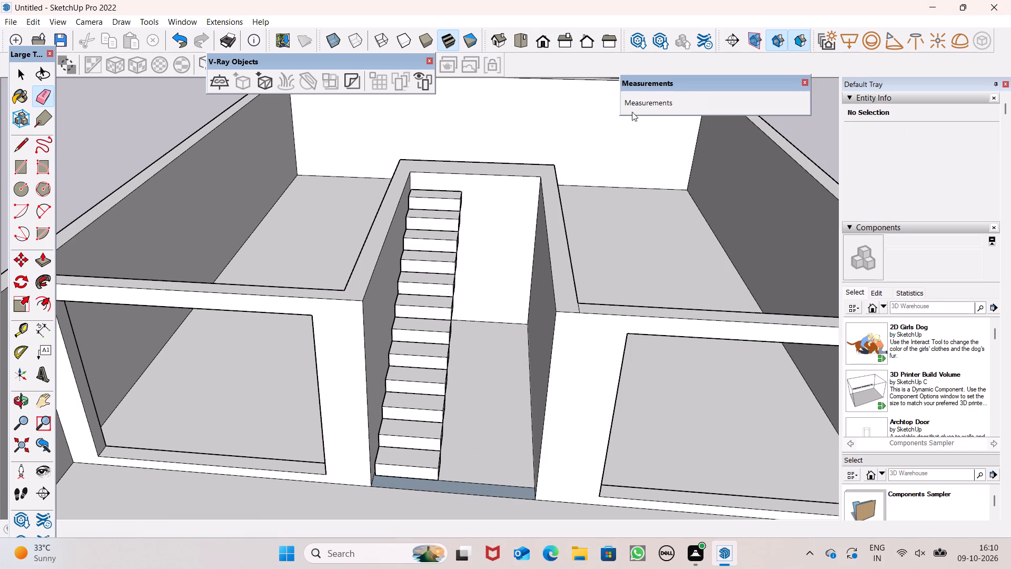
drag(576, 308, 582, 308)
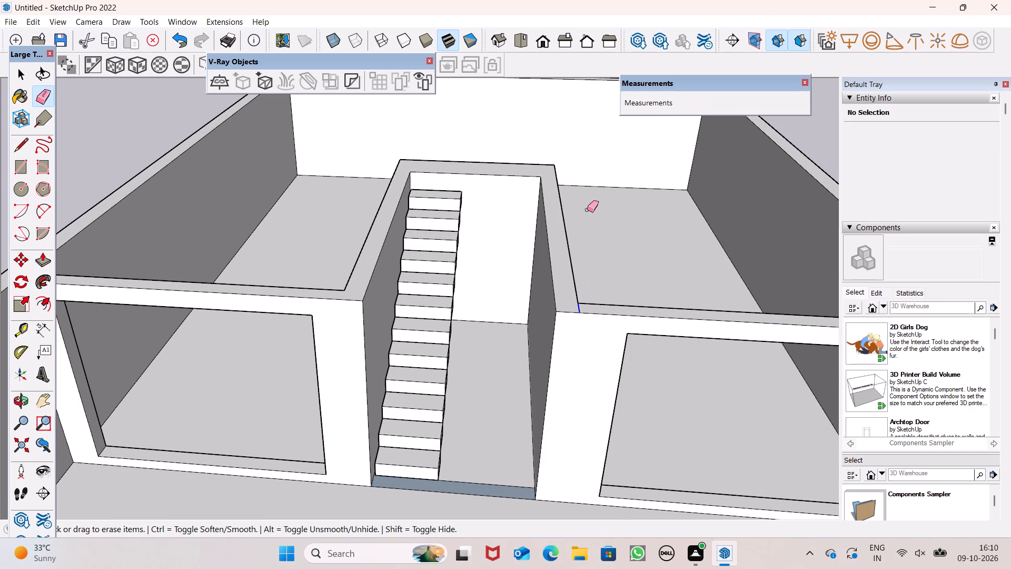
Push the stair-side jamb of the front opening across from the steps about 9 11/16" toward the staircase to widen the opening.
scroll(587, 210, up, 1)
scroll(587, 211, down, 4)
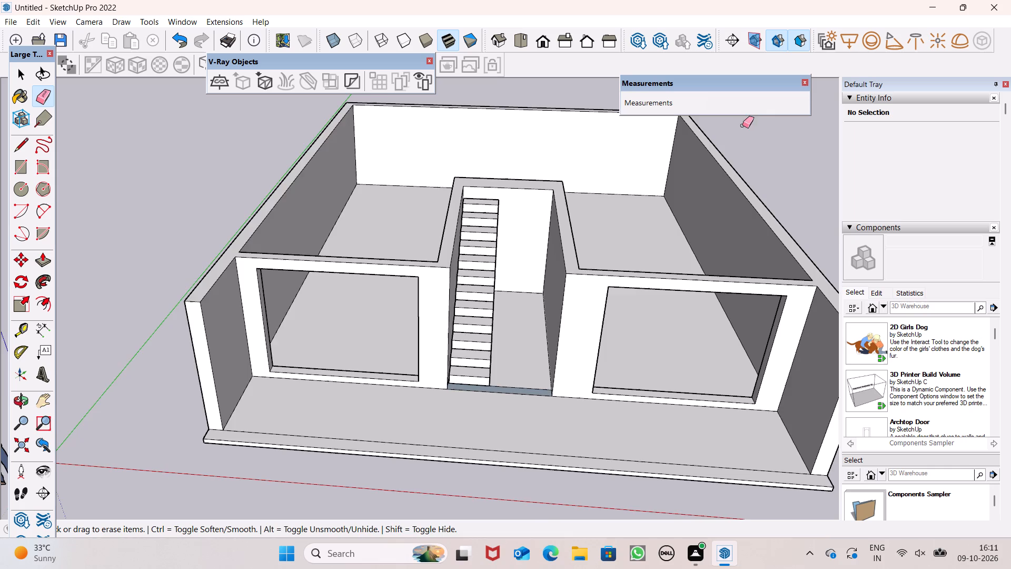
scroll(673, 169, down, 2)
middle_drag(633, 210, 407, 135)
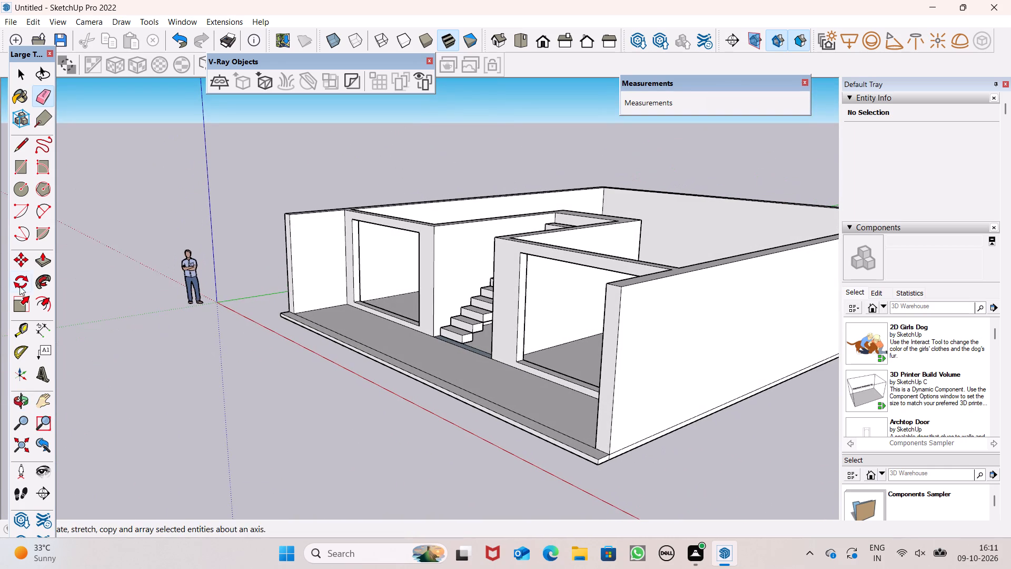
click(34, 262)
scroll(463, 297, up, 3)
scroll(465, 297, down, 1)
scroll(465, 297, up, 1)
middle_drag(502, 331, 493, 347)
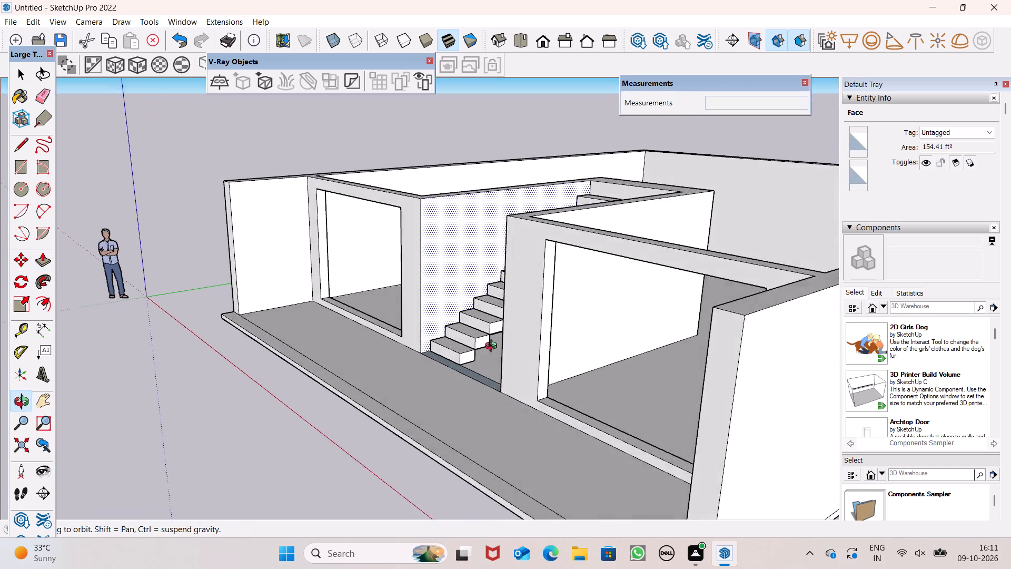
middle_drag(493, 347, 477, 358)
scroll(532, 371, up, 2)
drag(532, 371, 531, 359)
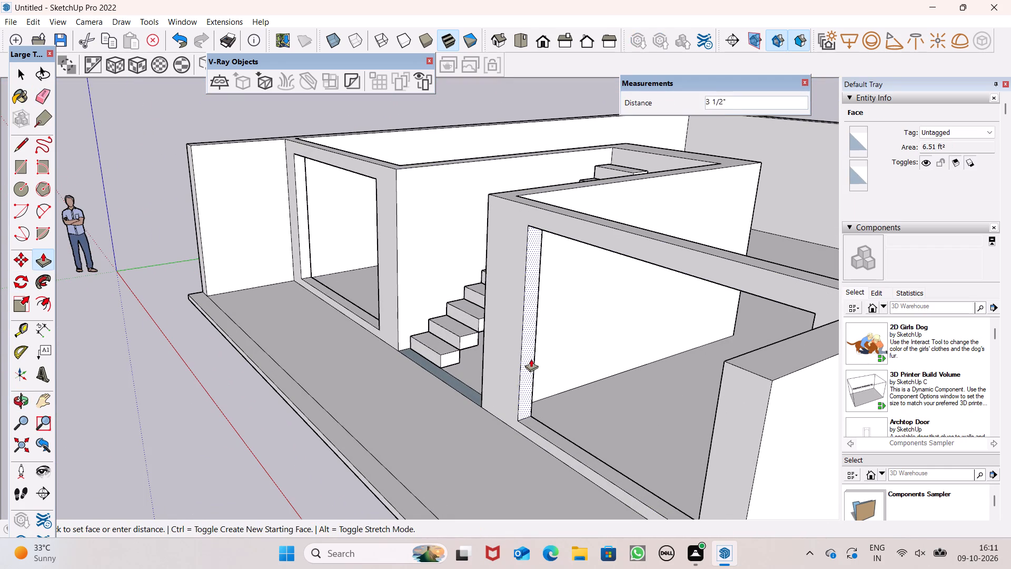
drag(531, 359, 524, 356)
Push the stair-side jamb of the other front opening, beside the steps, about 4 11/16" toward the staircase to widen it.
scroll(527, 354, down, 1)
scroll(527, 354, up, 1)
scroll(527, 354, down, 1)
middle_drag(523, 362, 775, 346)
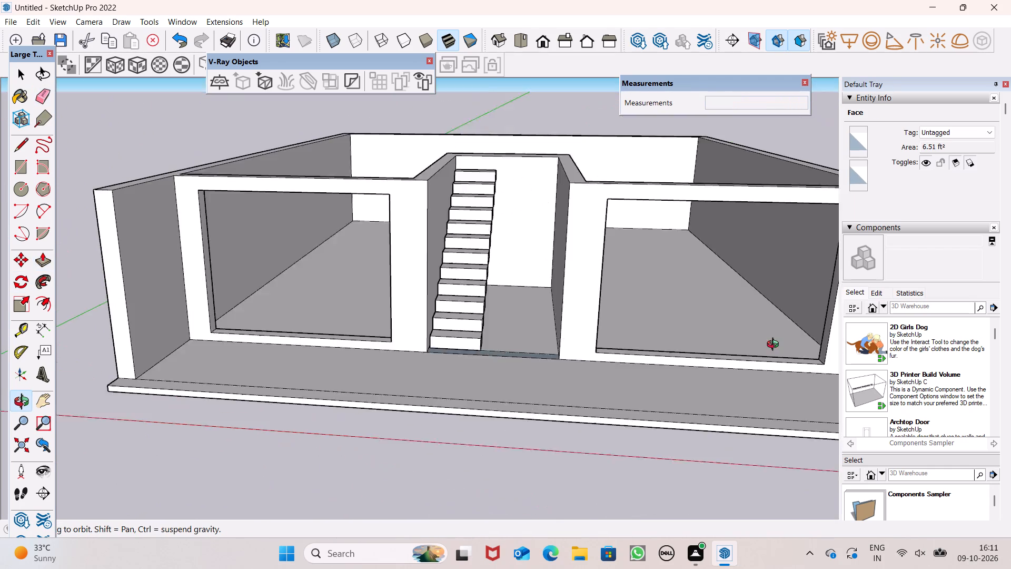
middle_drag(775, 346, 776, 346)
scroll(495, 273, down, 3)
middle_drag(474, 281, 620, 282)
scroll(510, 253, up, 2)
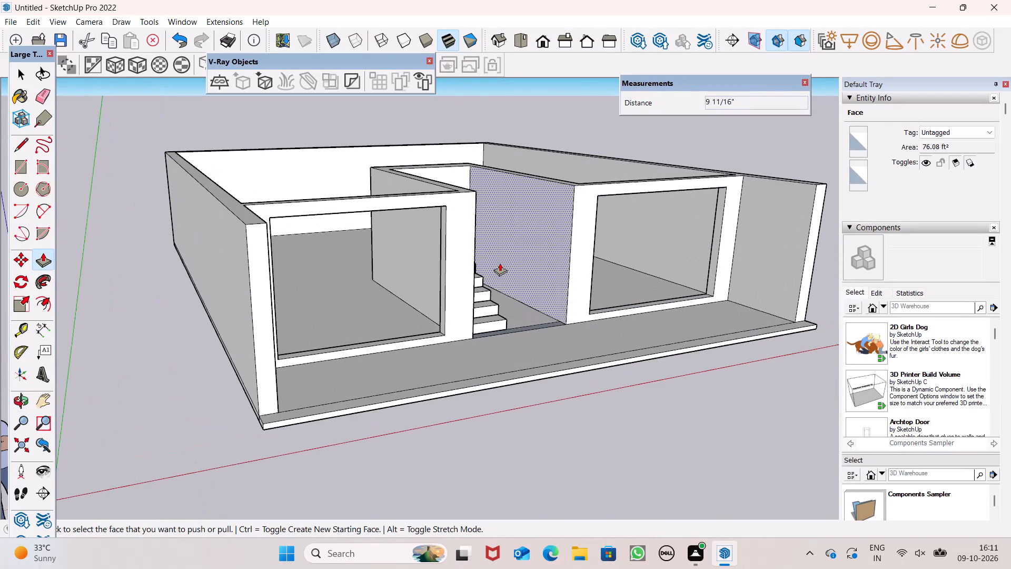
middle_drag(513, 297, 542, 319)
scroll(473, 282, up, 4)
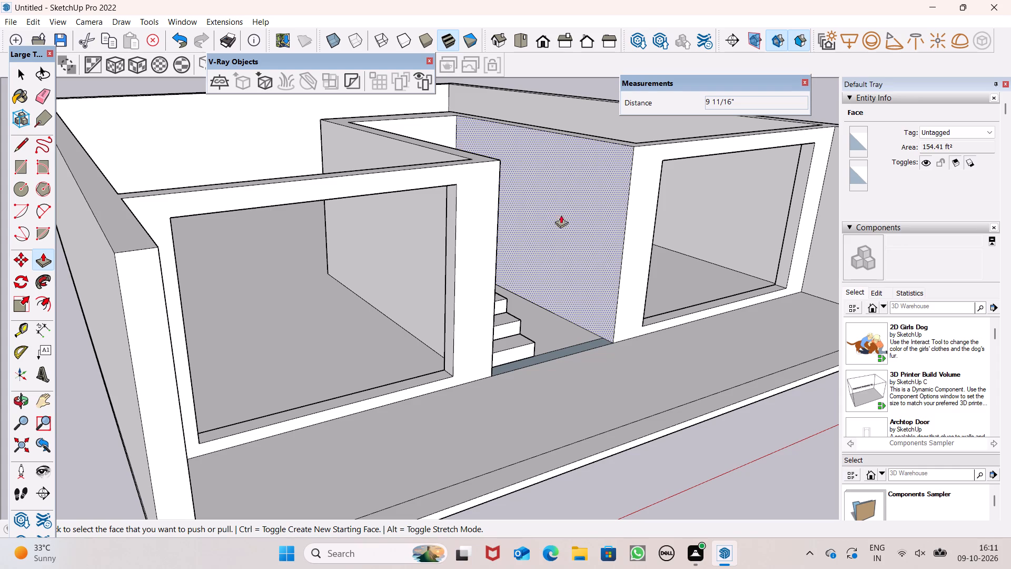
scroll(513, 203, down, 3)
middle_drag(467, 274, 488, 270)
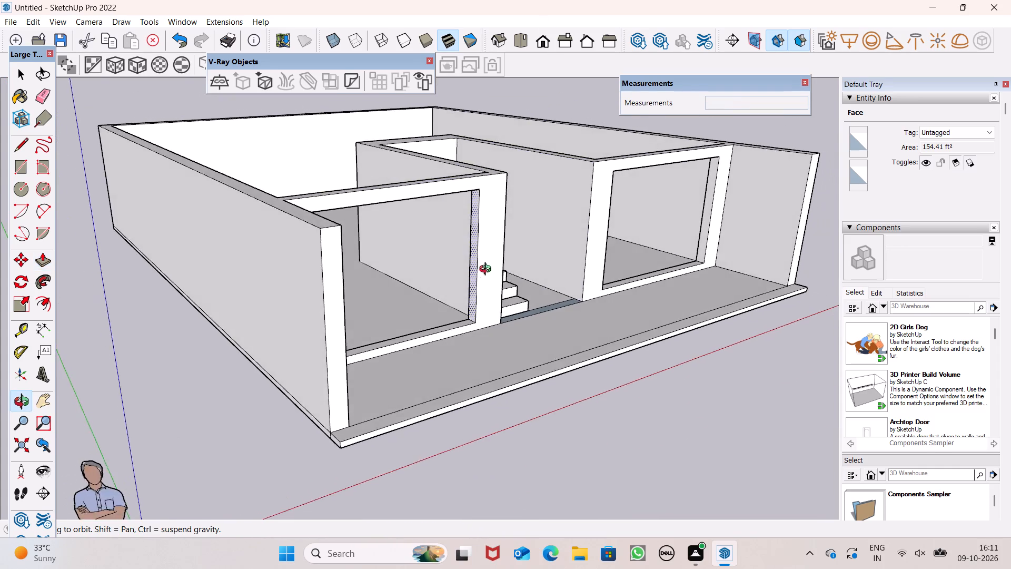
middle_drag(488, 270, 490, 266)
scroll(482, 262, up, 4)
drag(471, 263, 479, 259)
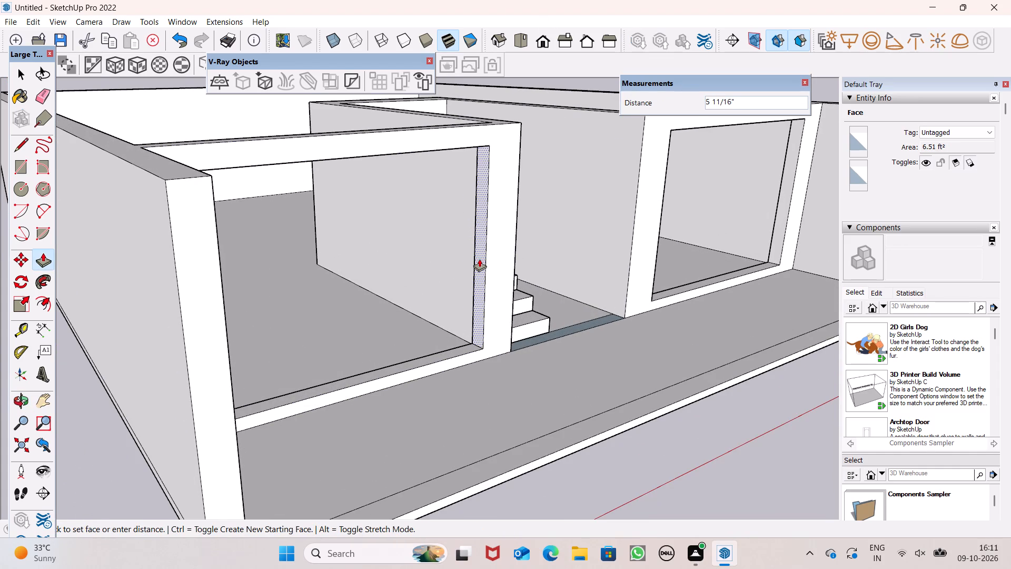
drag(479, 259, 478, 259)
Examine the two widened front openings and the stair enclosure from the front and from above.
middle_drag(473, 273, 472, 278)
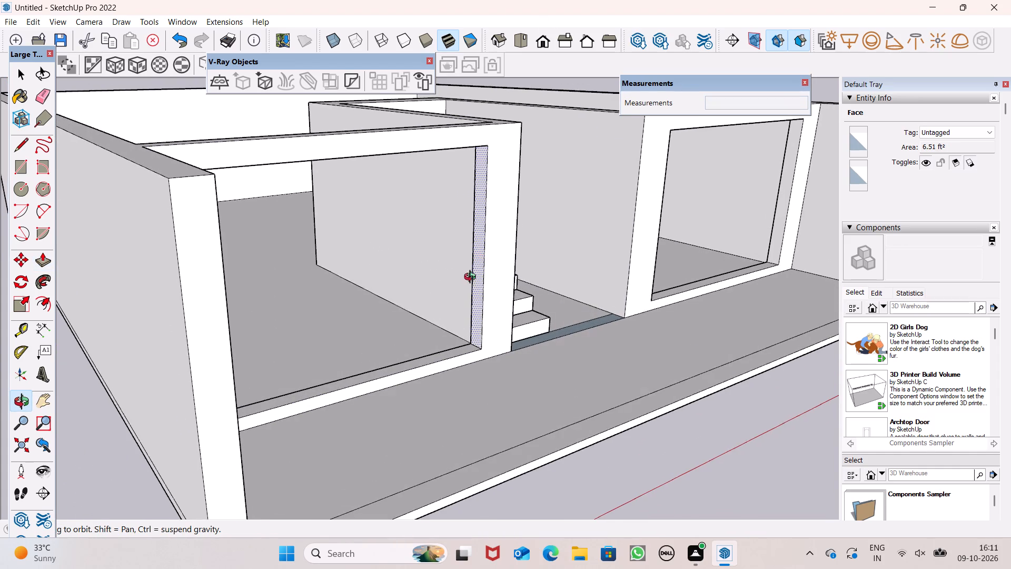
middle_drag(472, 278, 339, 279)
scroll(339, 279, up, 1)
scroll(362, 261, down, 5)
middle_drag(432, 298, 413, 303)
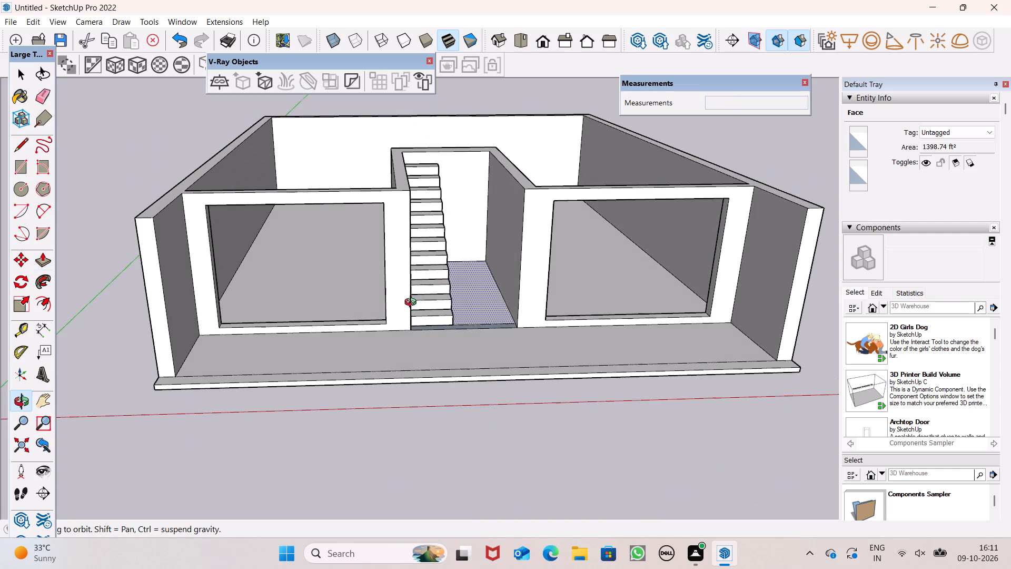
middle_drag(413, 303, 399, 304)
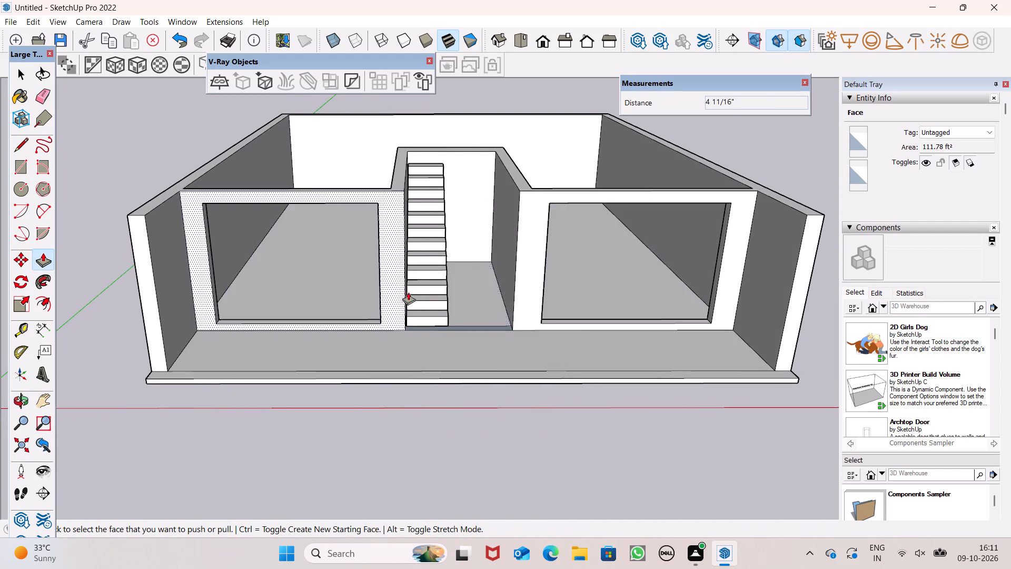
middle_drag(436, 287, 412, 305)
key(space)
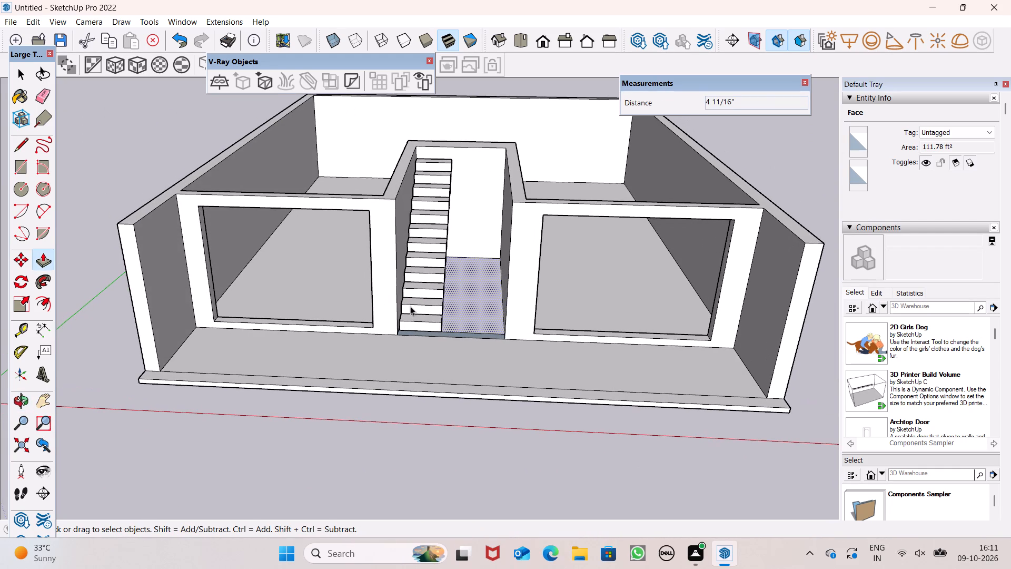
scroll(409, 281, down, 2)
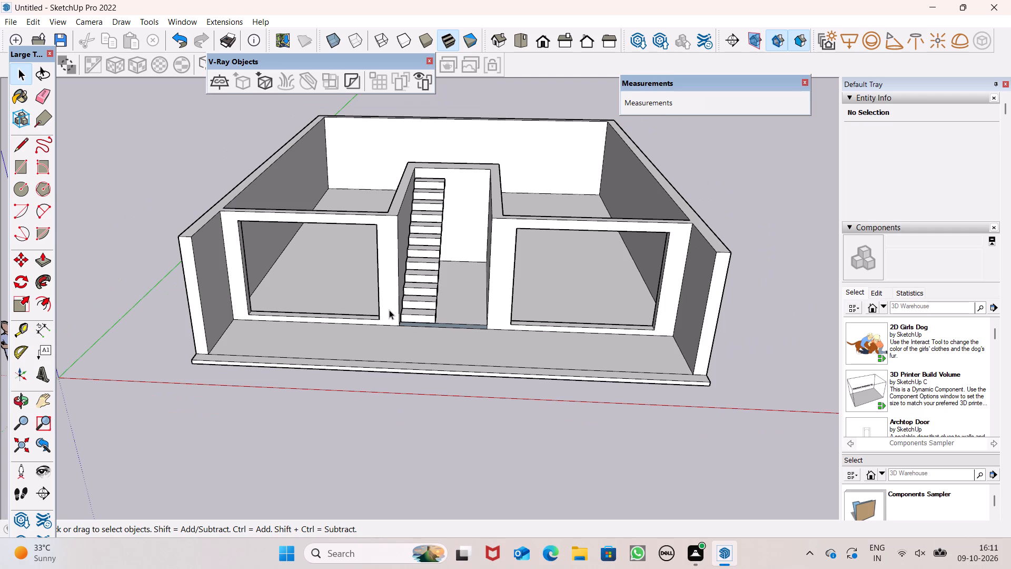
scroll(391, 318, down, 3)
scroll(396, 316, up, 1)
middle_drag(409, 358, 428, 371)
scroll(381, 171, up, 1)
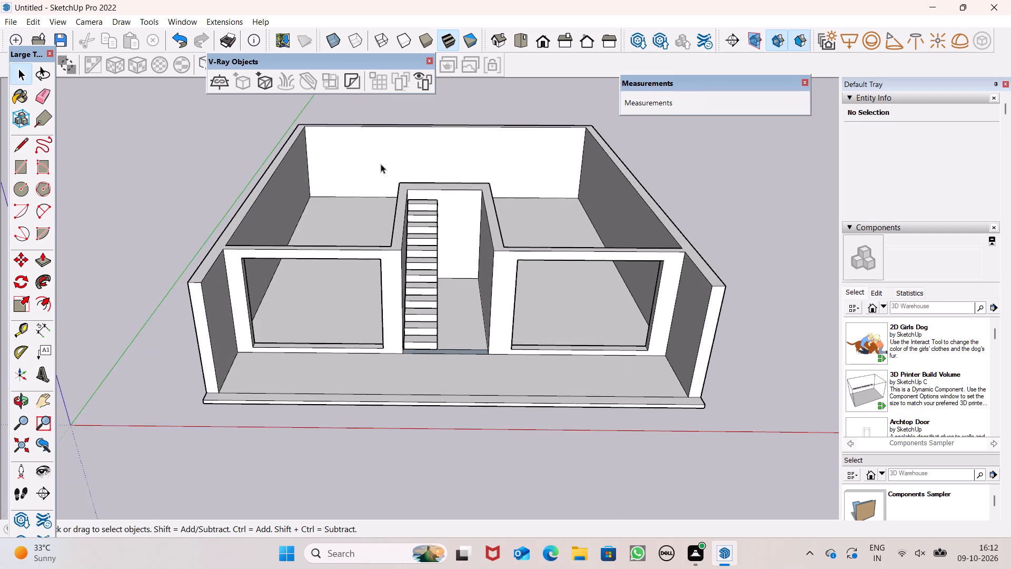
Draw a short line at the back wall's inner top corner to close a roof face over the rooms around the stairwell.
scroll(381, 164, up, 3)
middle_drag(382, 160, 378, 257)
scroll(373, 256, down, 5)
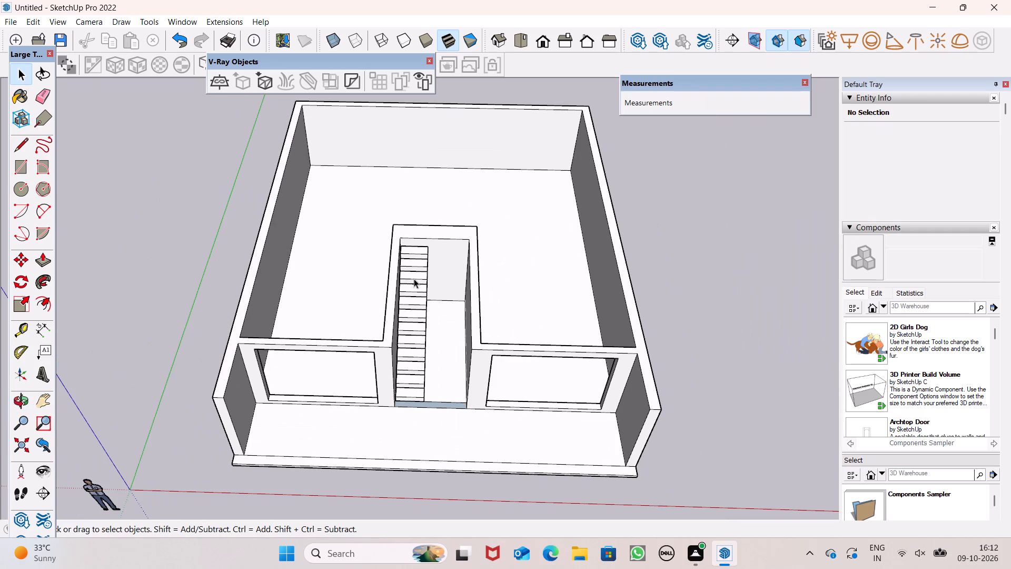
click(14, 144)
click(300, 112)
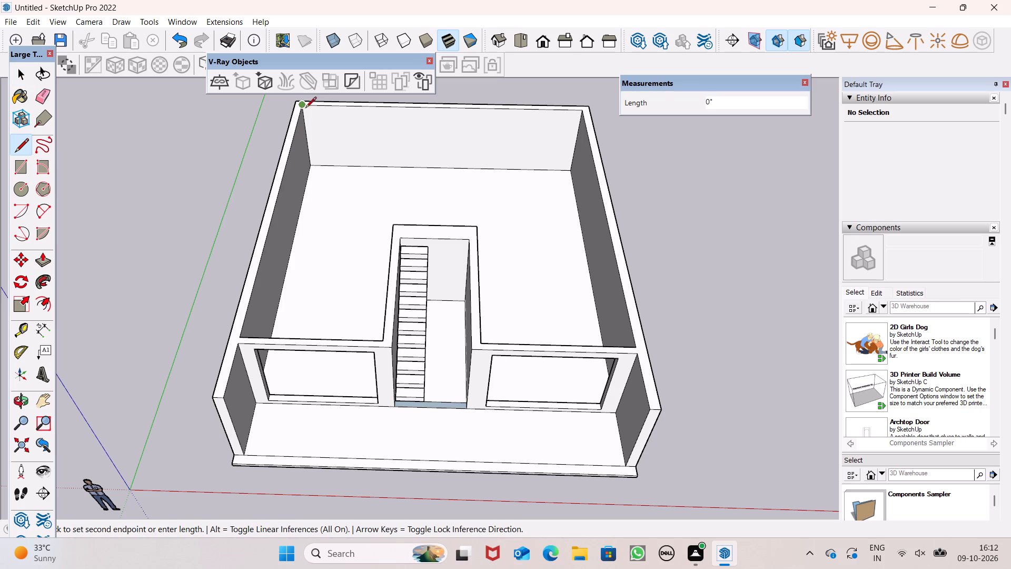
click(308, 107)
click(309, 106)
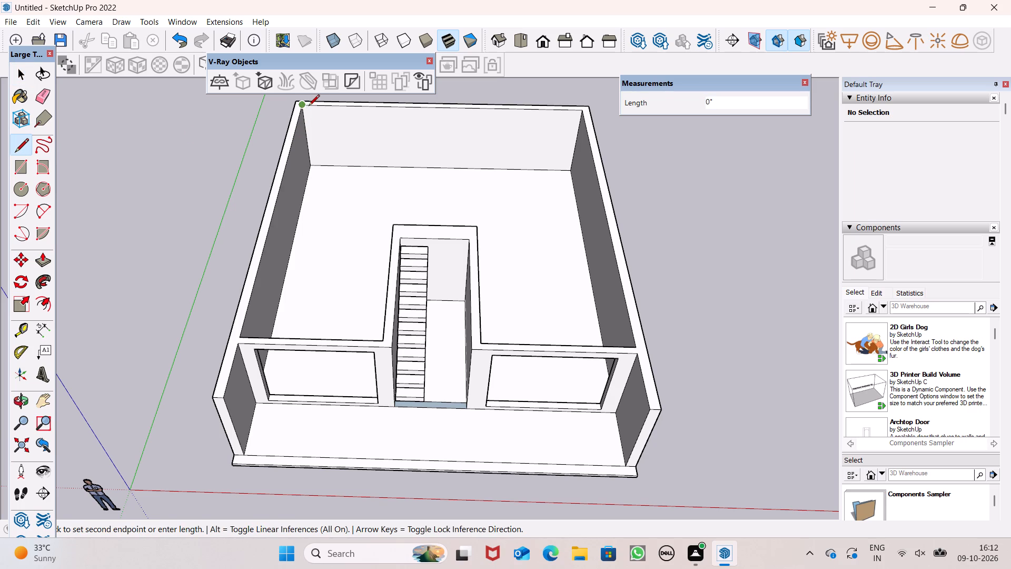
scroll(309, 106, up, 15)
click(308, 103)
Draw a line about 1' 5 3/8" long from the stairwell's inner back corner along its top edge.
scroll(280, 147, down, 5)
scroll(299, 145, down, 17)
middle_drag(330, 201, 355, 156)
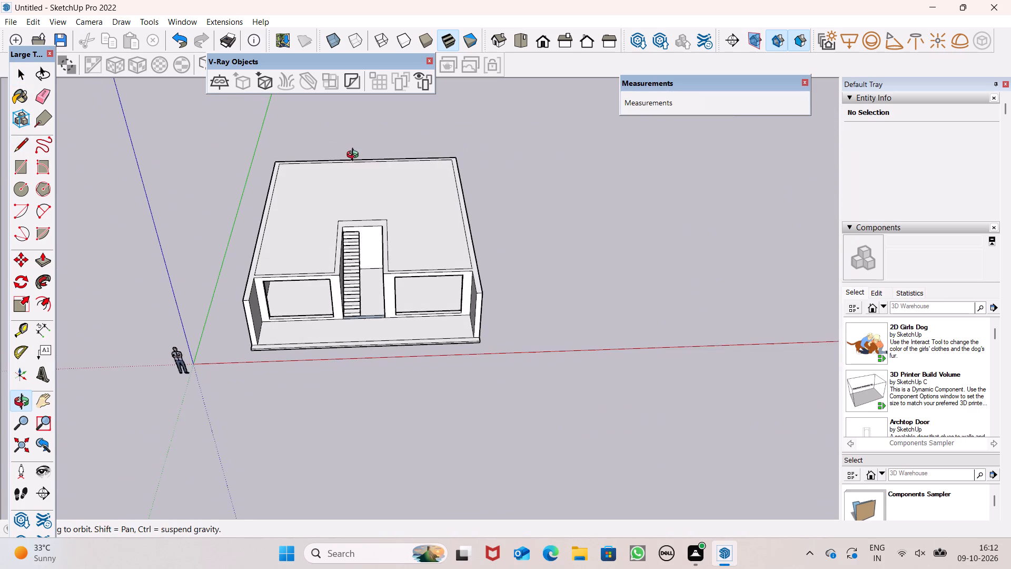
middle_drag(355, 156, 355, 155)
scroll(351, 227, up, 7)
click(335, 224)
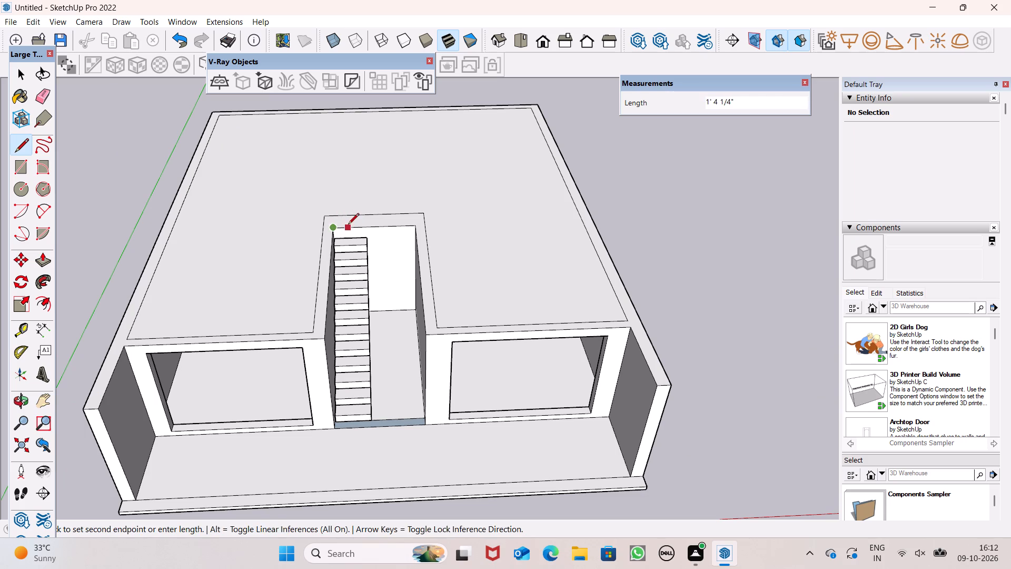
click(349, 225)
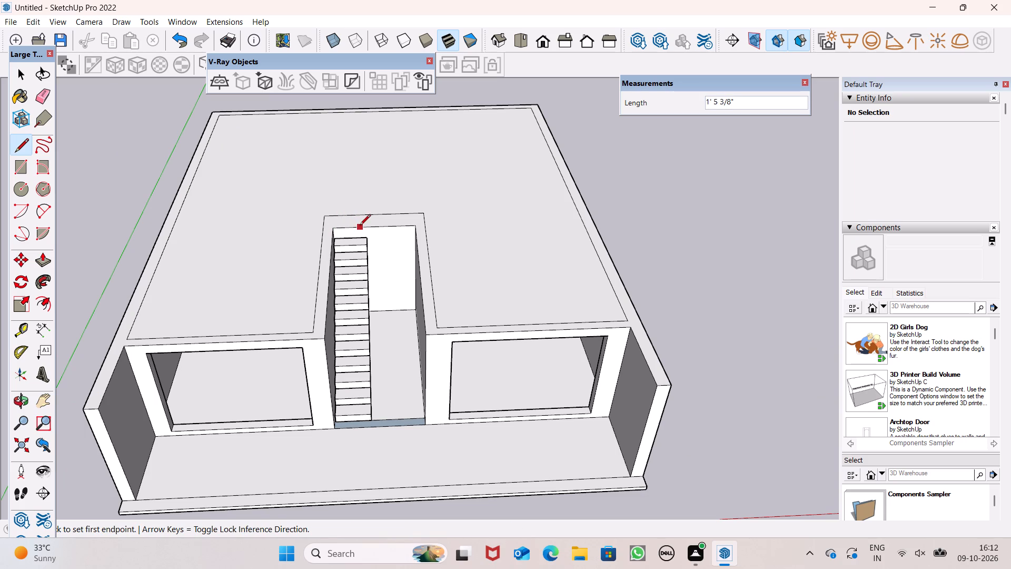
click(360, 225)
click(351, 227)
key(space)
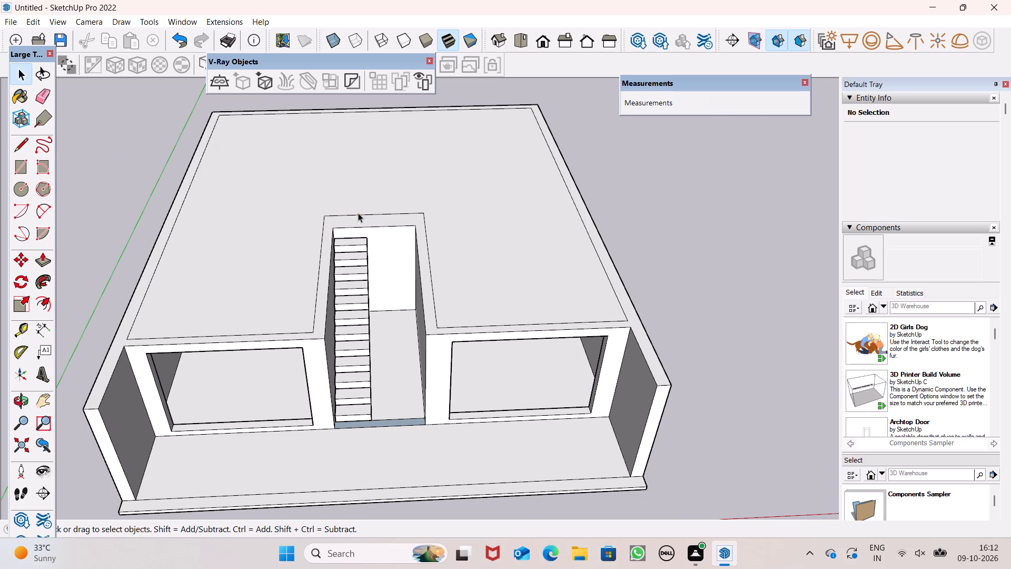
Pull the roof face over the rooms around the stairwell up 1' to form a slab.
scroll(359, 218, up, 6)
middle_drag(361, 245, 364, 138)
scroll(364, 140, up, 1)
scroll(299, 197, down, 9)
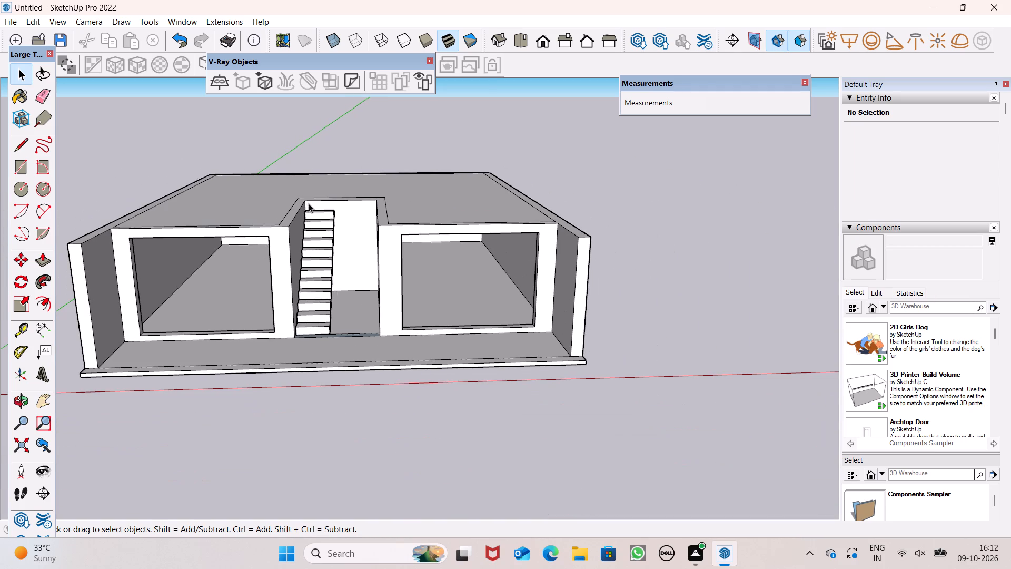
middle_drag(309, 203, 311, 242)
scroll(311, 242, up, 1)
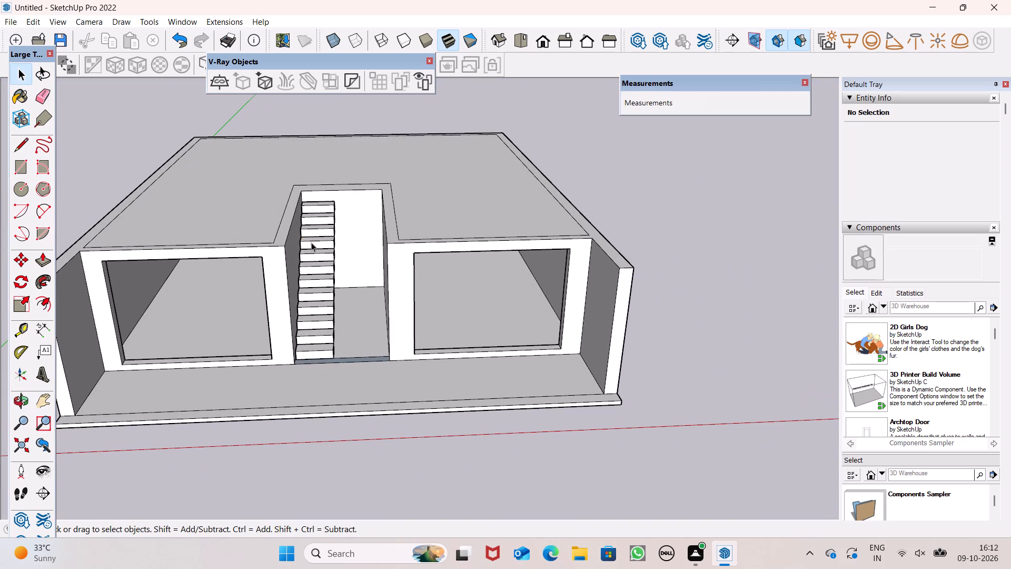
scroll(308, 229, down, 5)
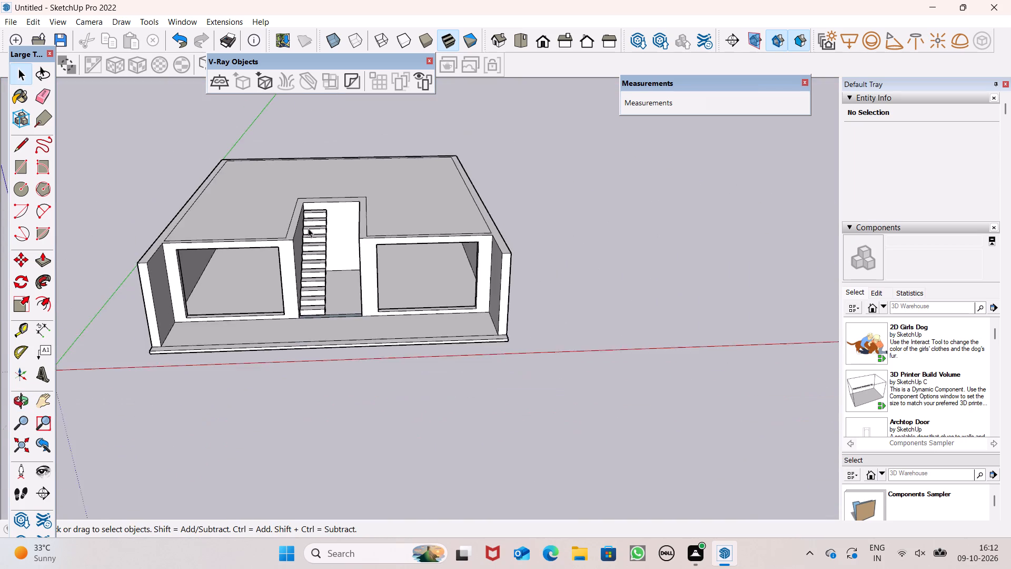
middle_drag(308, 228, 308, 252)
scroll(244, 233, up, 3)
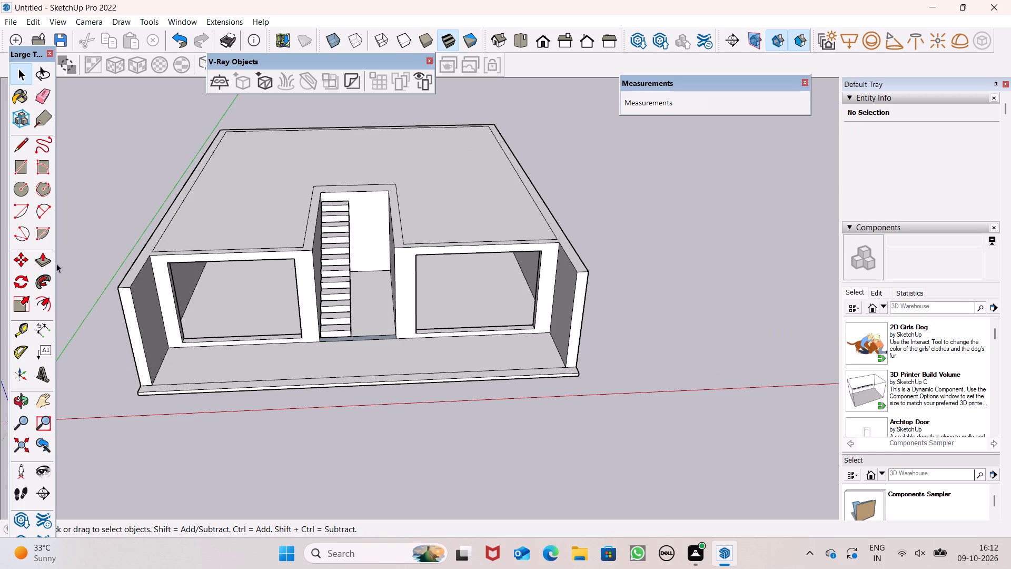
click(46, 262)
scroll(174, 223, up, 4)
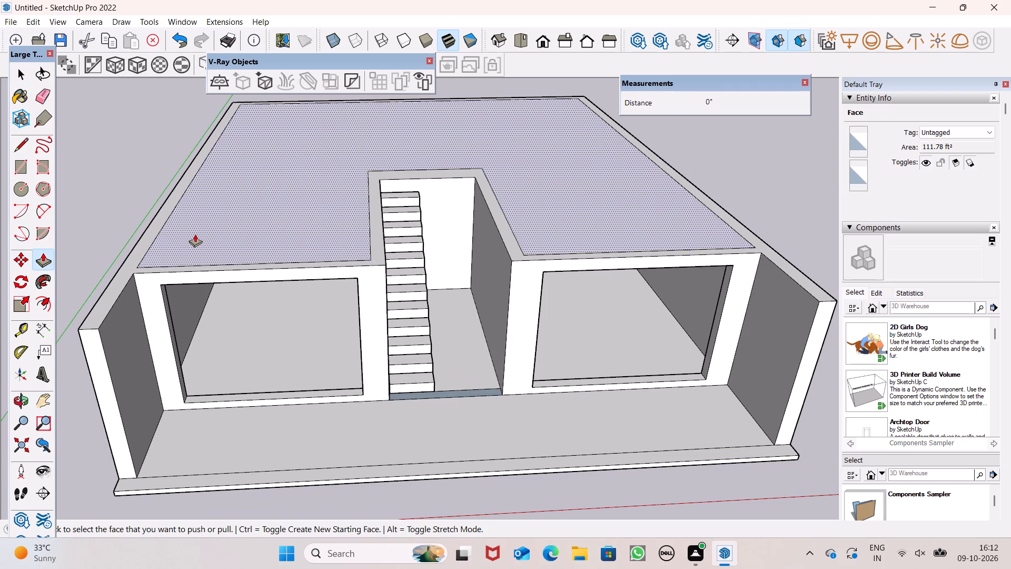
drag(195, 234, 195, 236)
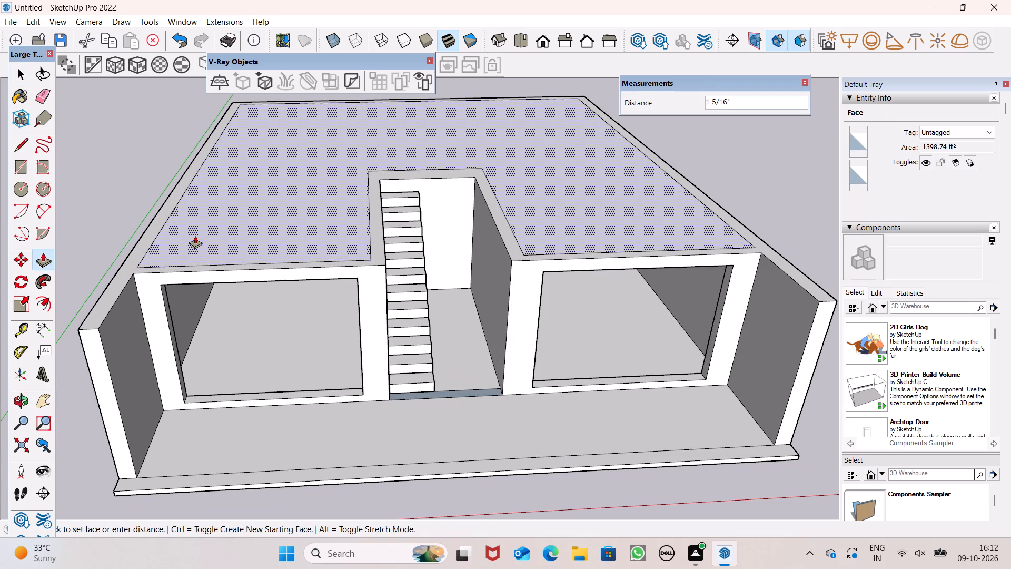
drag(195, 236, 199, 217)
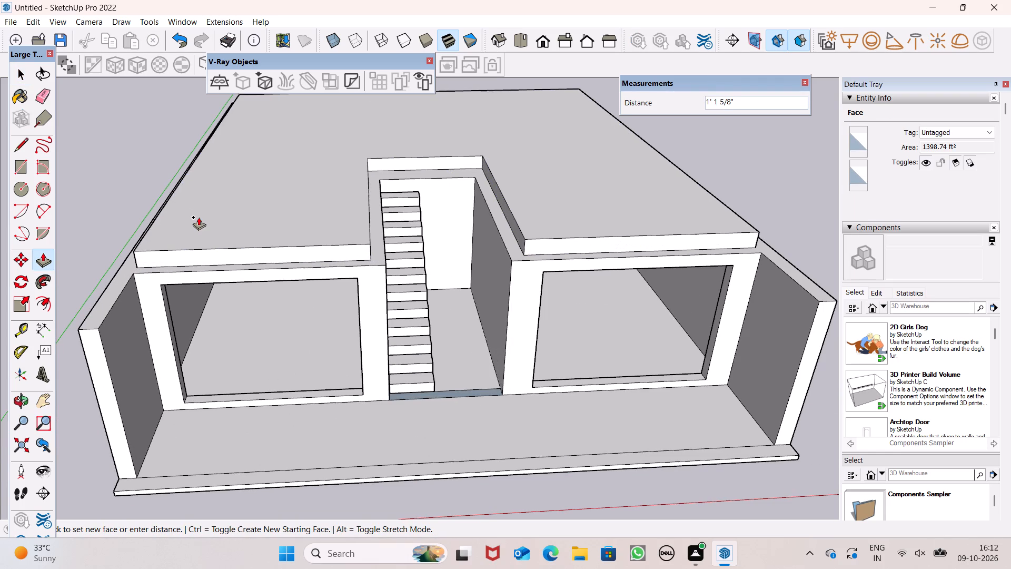
drag(199, 217, 197, 215)
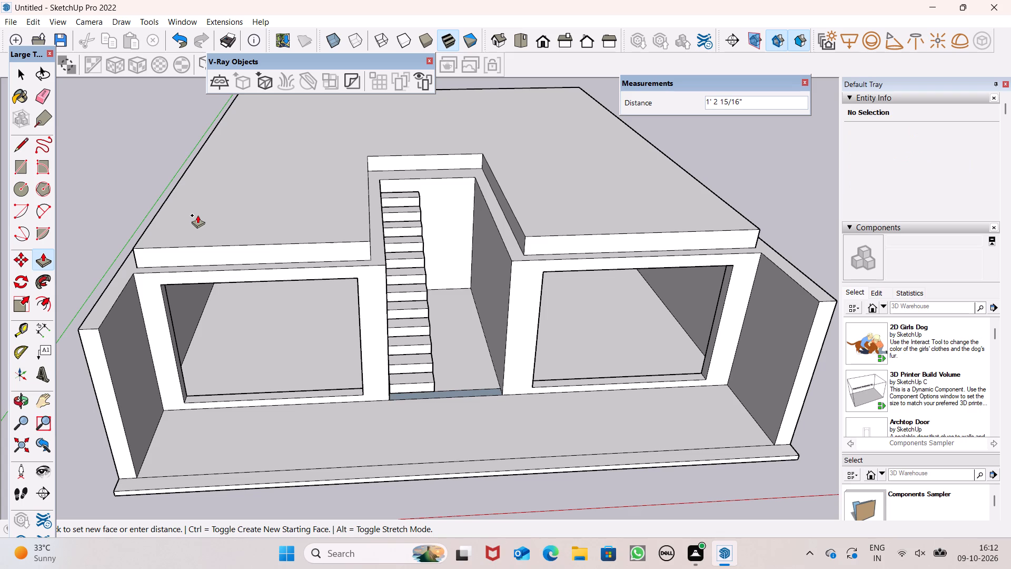
drag(197, 215, 196, 213)
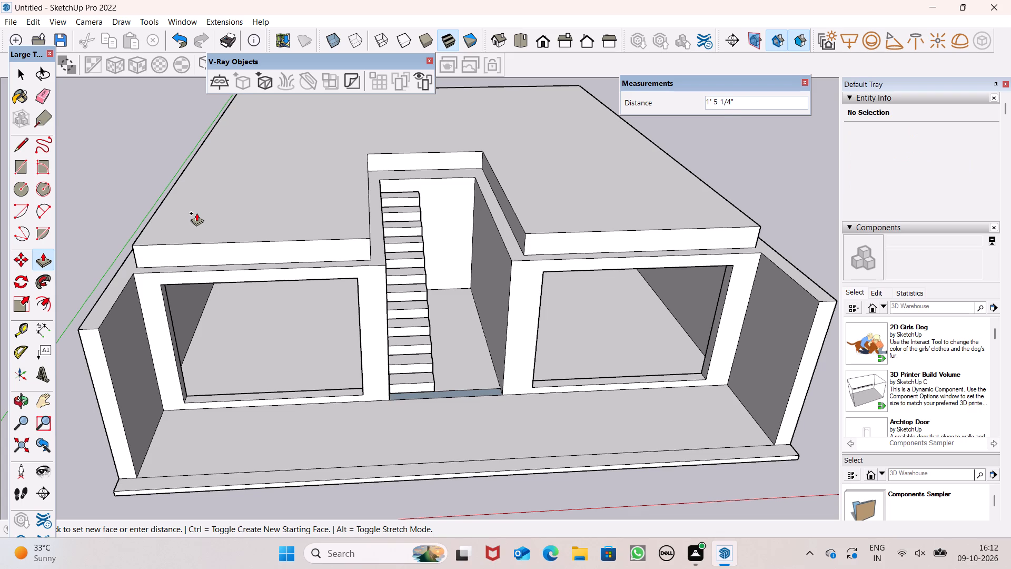
drag(196, 213, 196, 212)
key(1)
key(apostrophe)
key(Return)
Push the porch-side end of the side wall nearest the steps back about 3' 1 1/4" from the porch edge.
scroll(130, 255, up, 1)
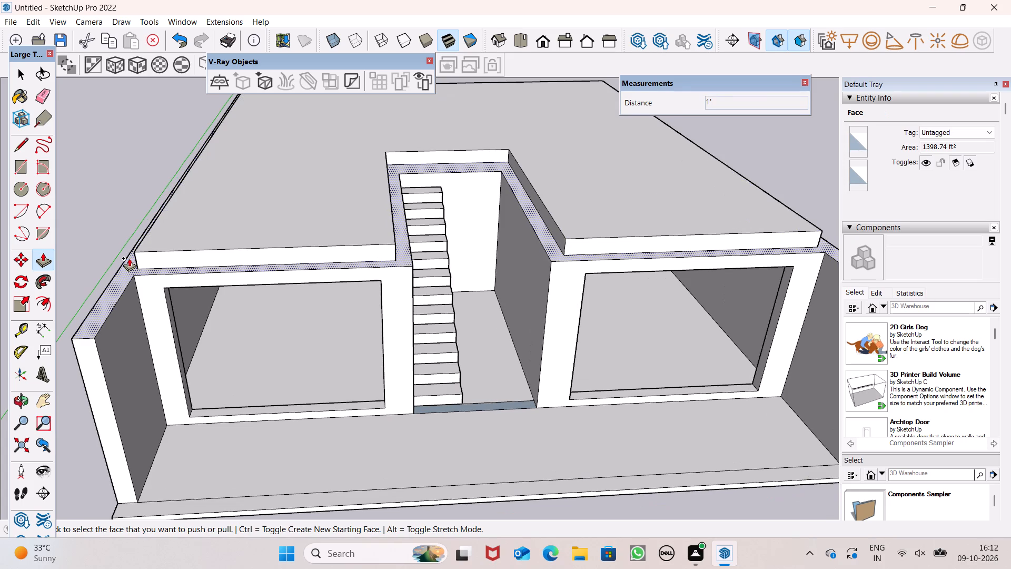
scroll(129, 258, down, 2)
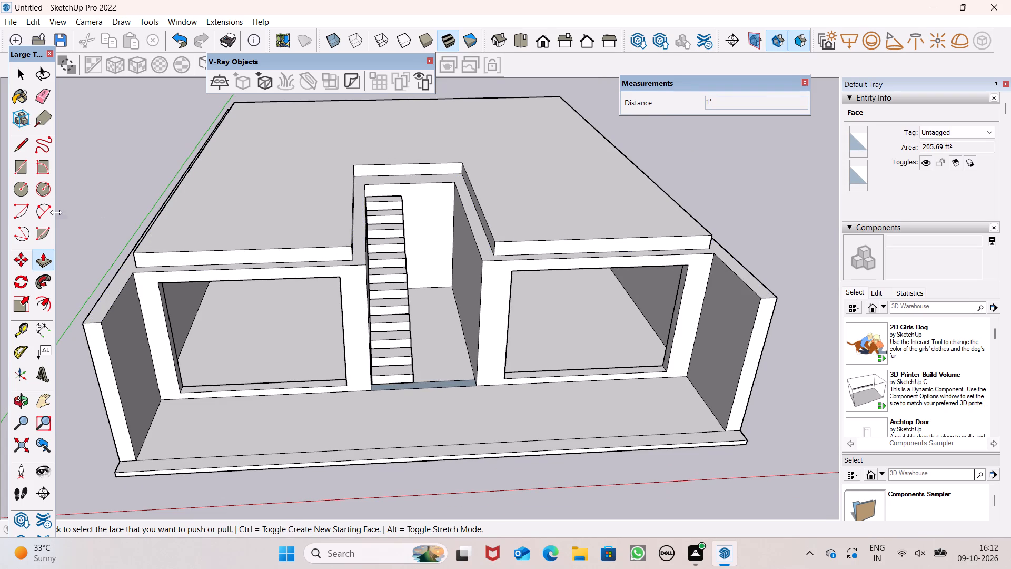
click(24, 149)
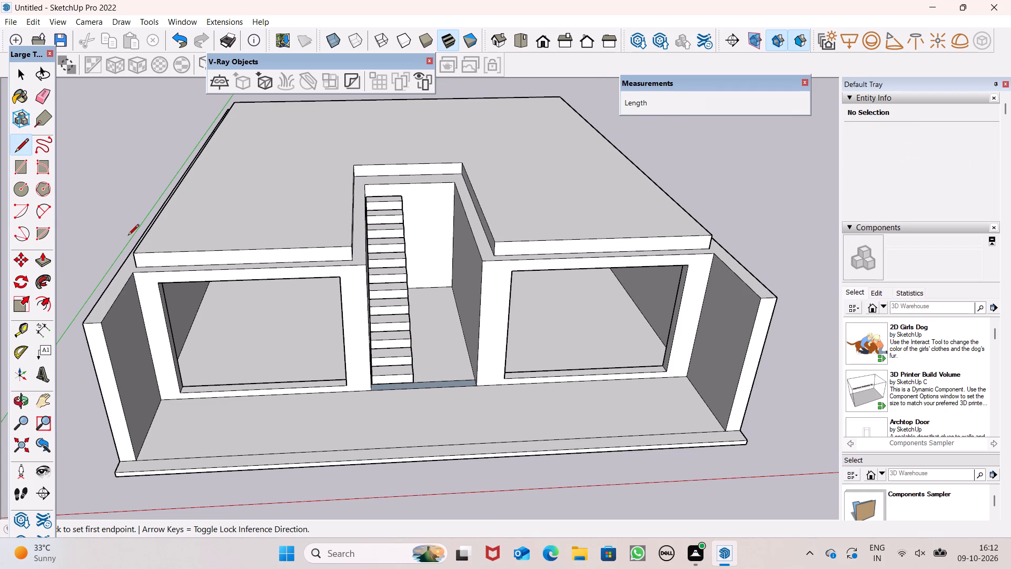
scroll(173, 230, down, 2)
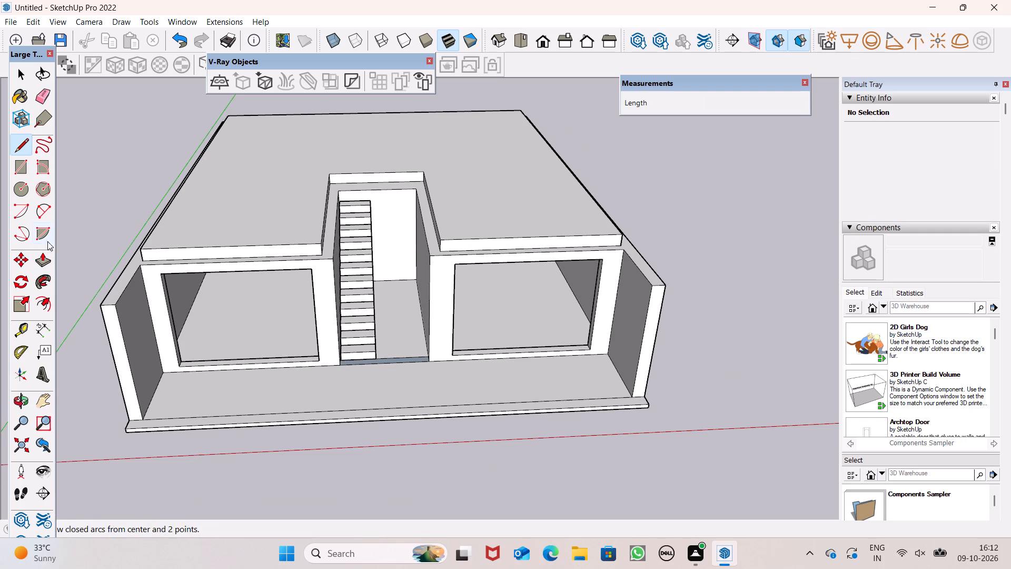
click(46, 256)
scroll(188, 214, down, 1)
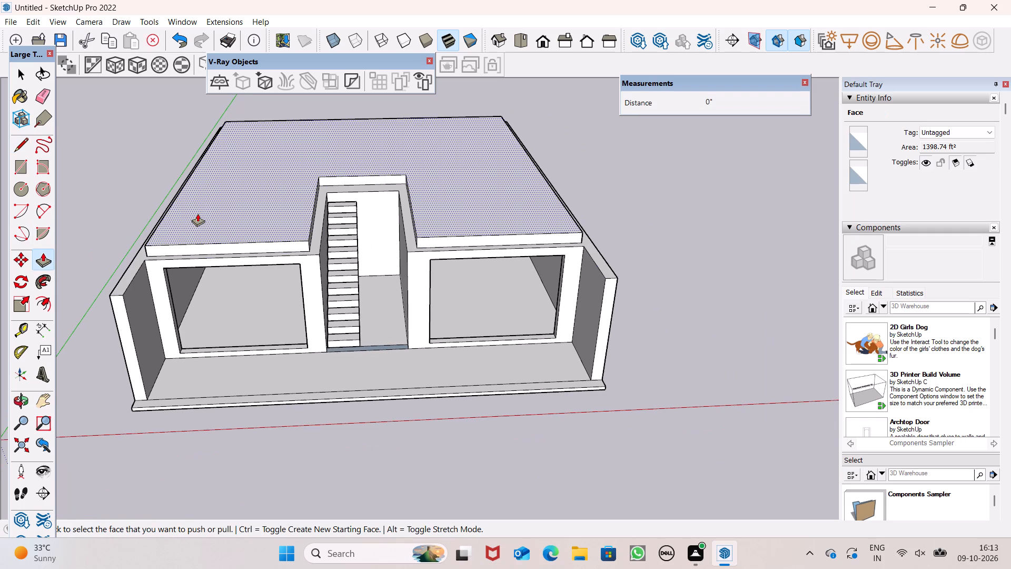
scroll(212, 244, down, 1)
middle_drag(218, 248, 231, 293)
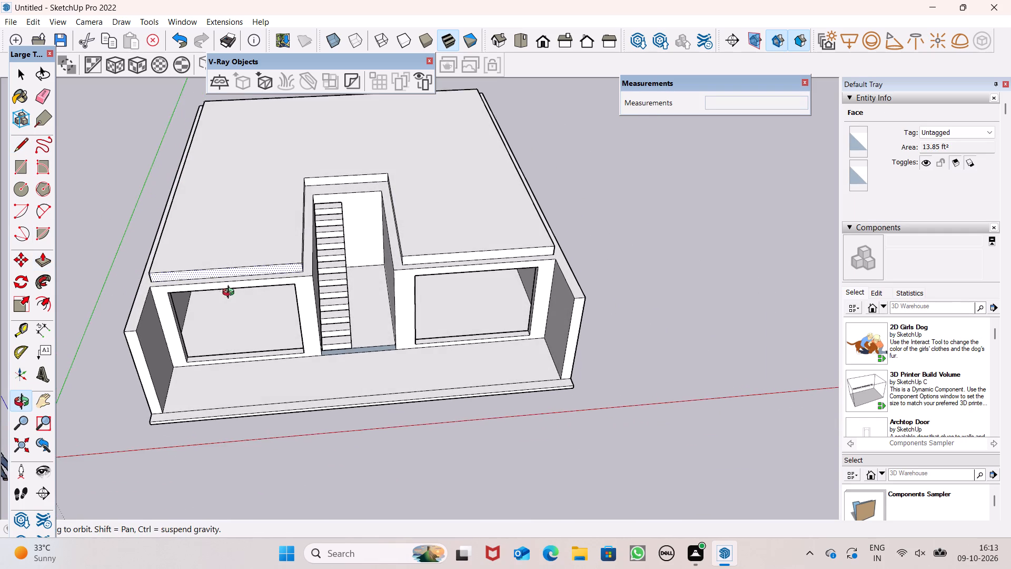
middle_drag(231, 293, 231, 295)
scroll(222, 270, down, 1)
scroll(164, 370, up, 5)
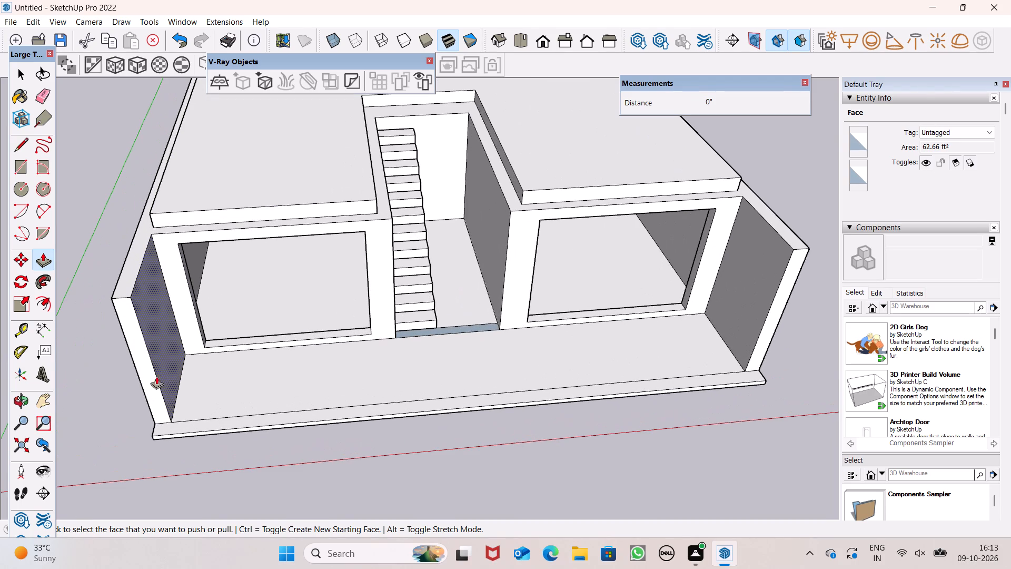
drag(152, 382, 169, 349)
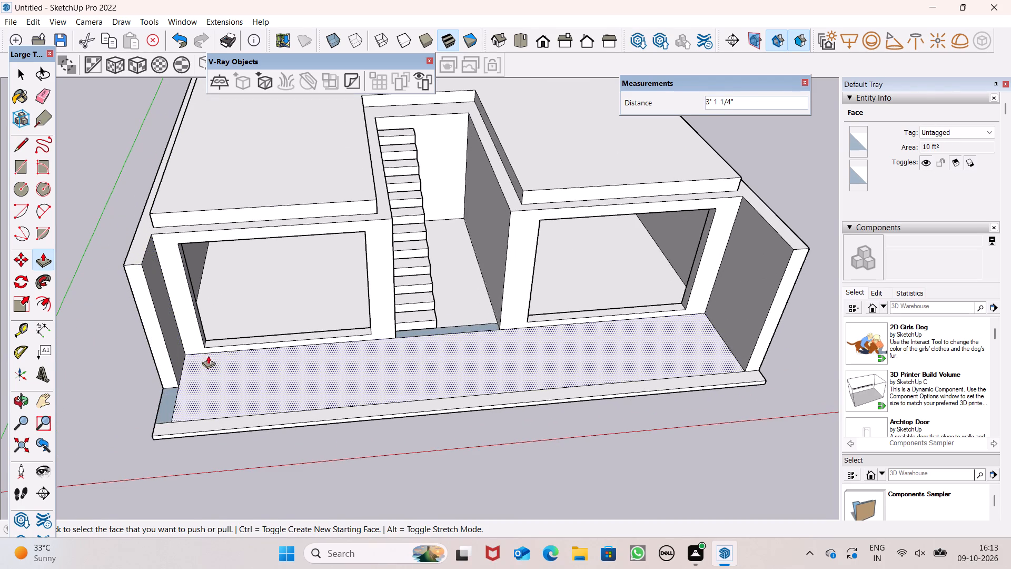
Push the opposite side wall's porch end back about 3' 1 1/4", in line with the first wall end.
scroll(600, 285, down, 3)
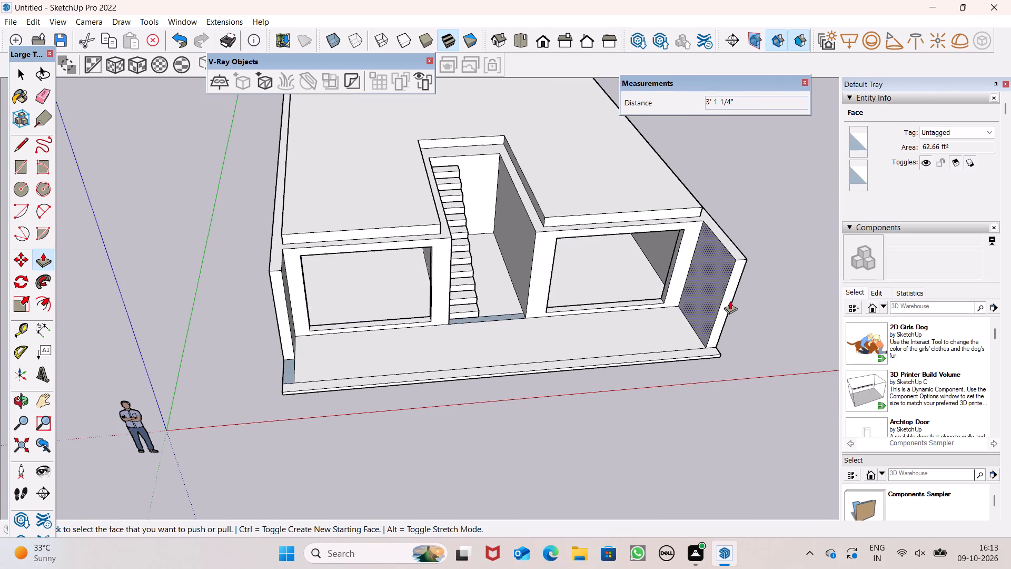
drag(728, 306, 710, 289)
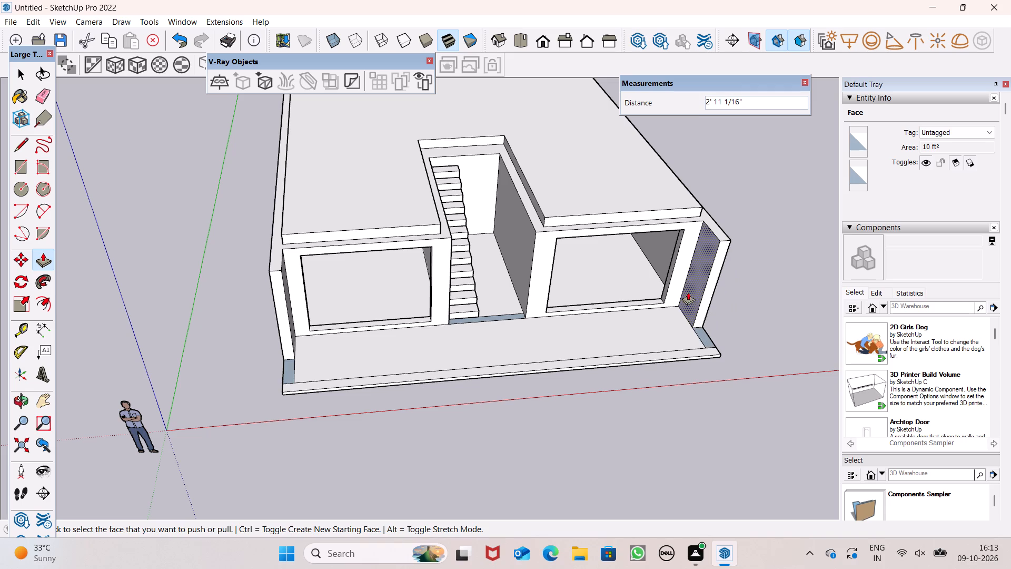
drag(708, 288, 546, 322)
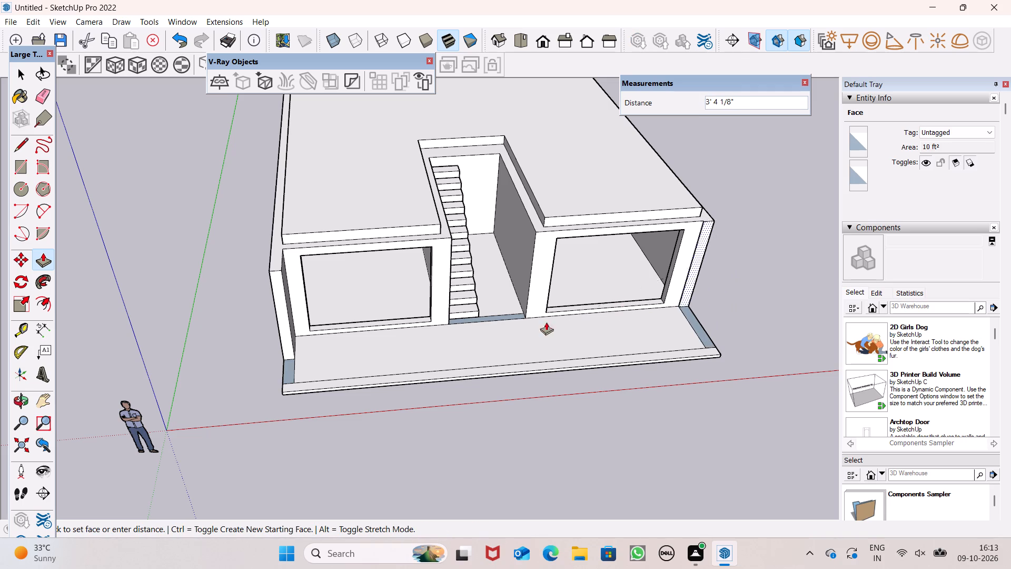
drag(546, 322, 293, 315)
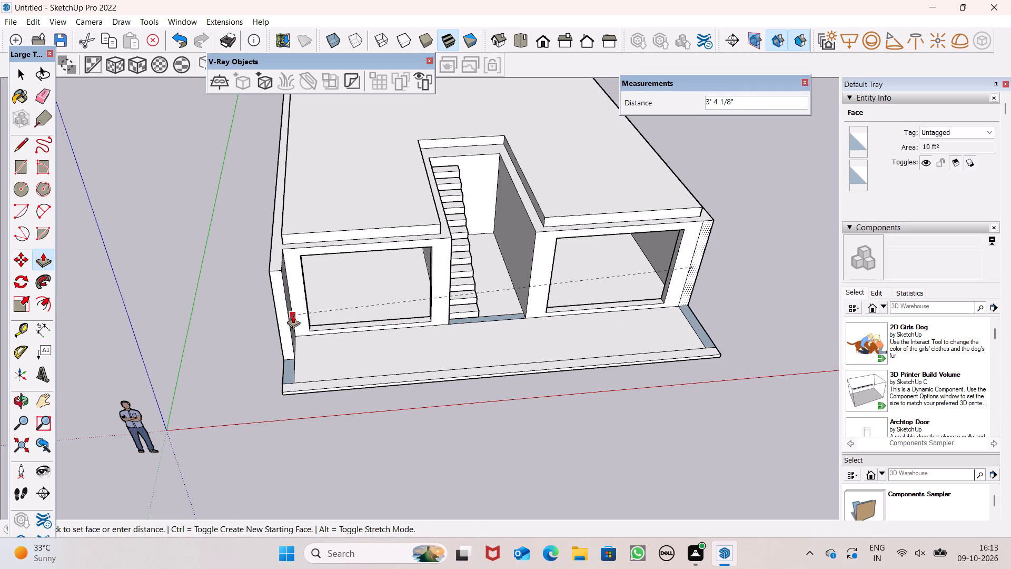
drag(293, 315, 289, 315)
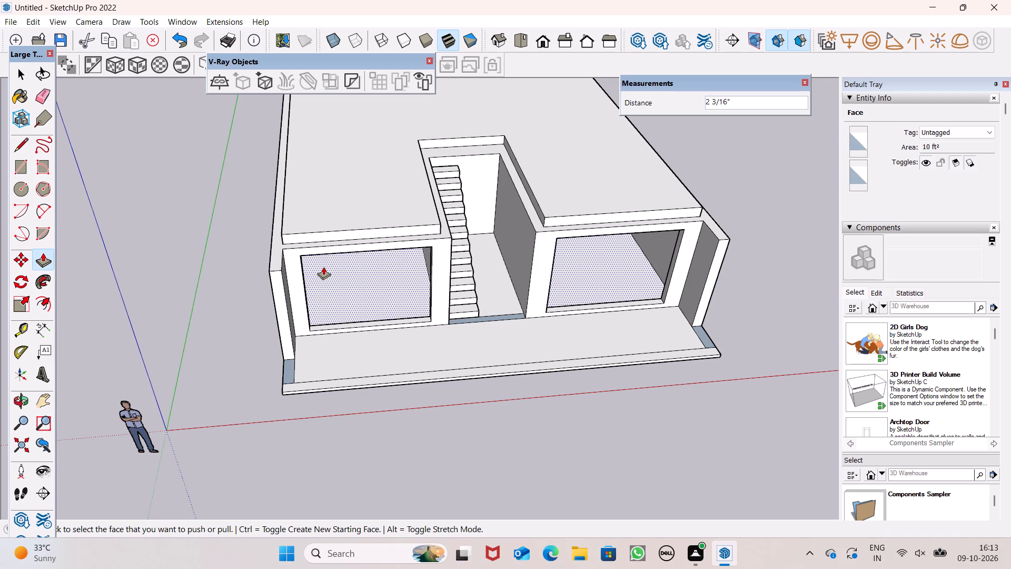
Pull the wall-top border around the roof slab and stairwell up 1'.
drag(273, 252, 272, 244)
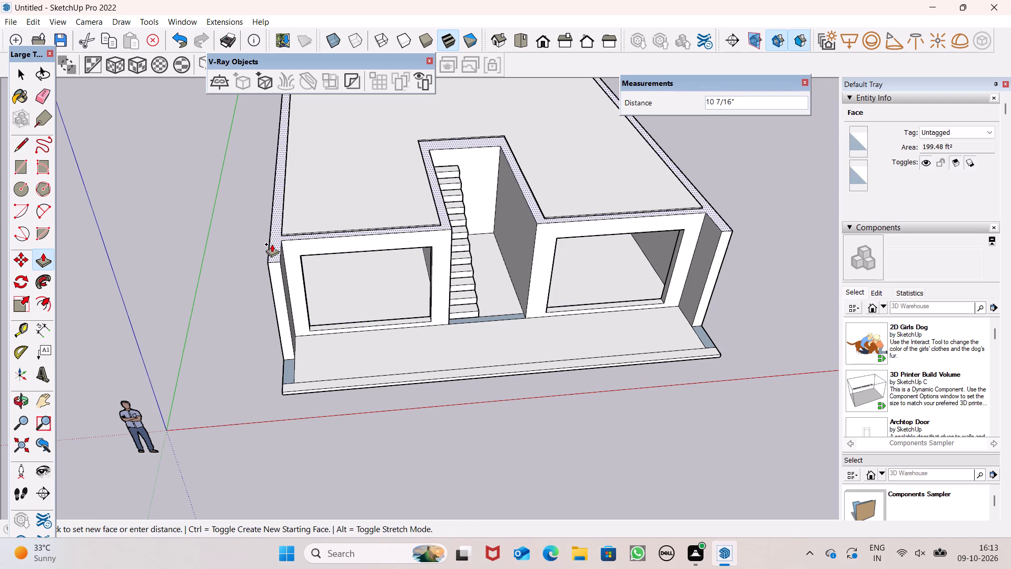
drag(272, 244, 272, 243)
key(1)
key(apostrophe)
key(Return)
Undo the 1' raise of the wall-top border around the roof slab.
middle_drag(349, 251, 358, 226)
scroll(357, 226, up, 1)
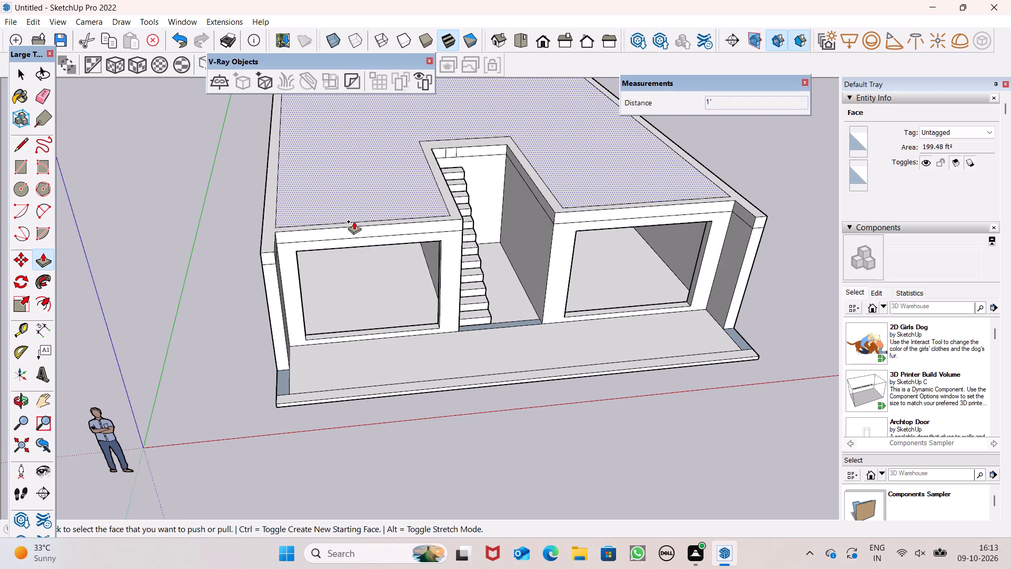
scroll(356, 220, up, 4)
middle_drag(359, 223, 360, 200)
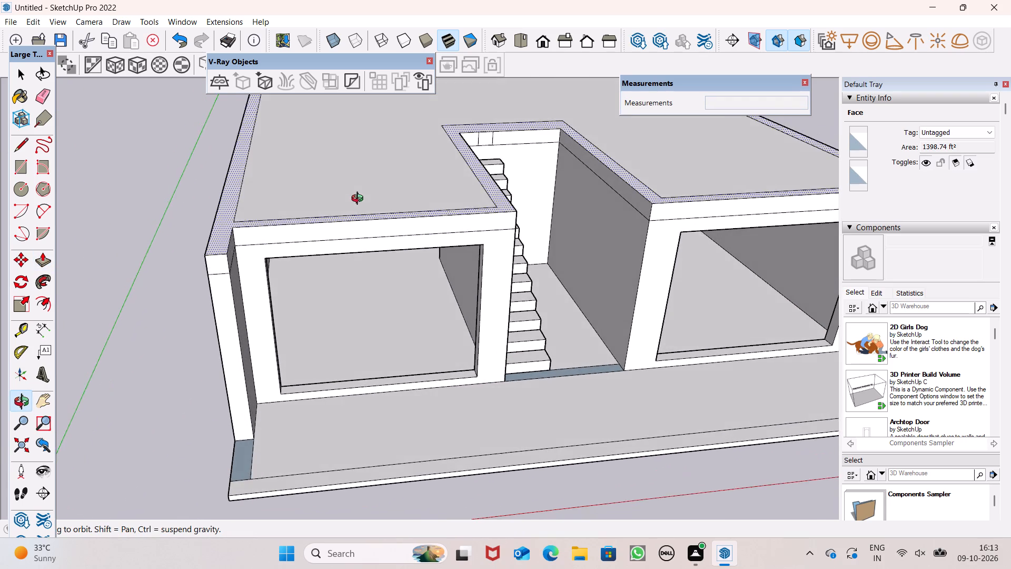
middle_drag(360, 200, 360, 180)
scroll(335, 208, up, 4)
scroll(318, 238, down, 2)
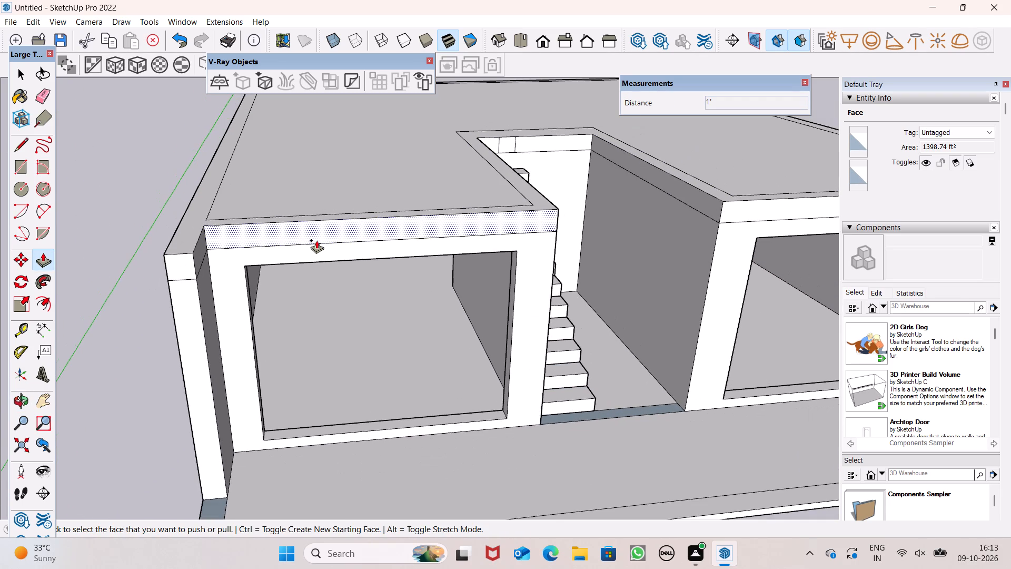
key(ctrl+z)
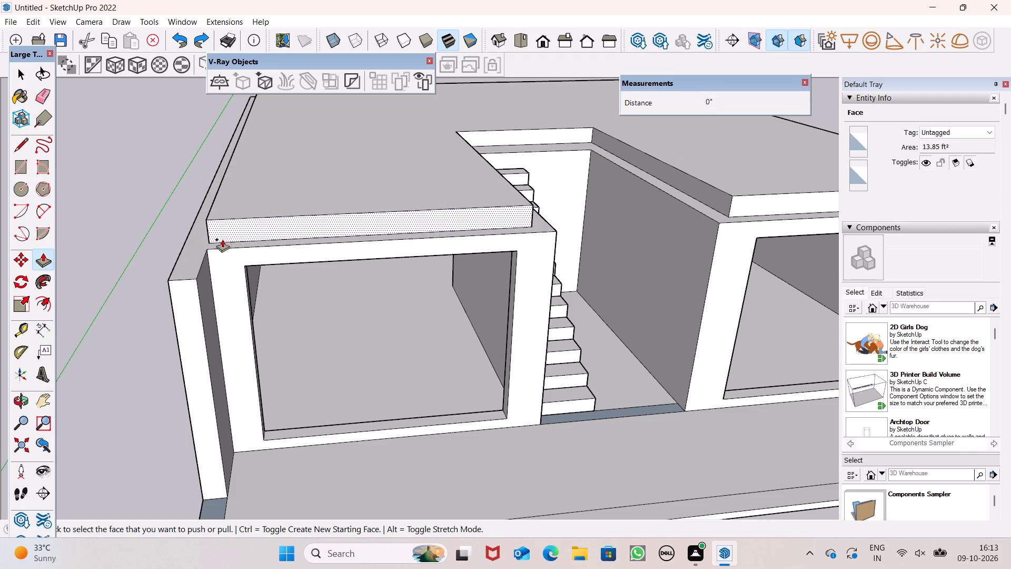
Raise the wall-top border around the roof slab and stairwell by 1' 5" to form a parapet.
drag(190, 255, 190, 214)
text(1'5)
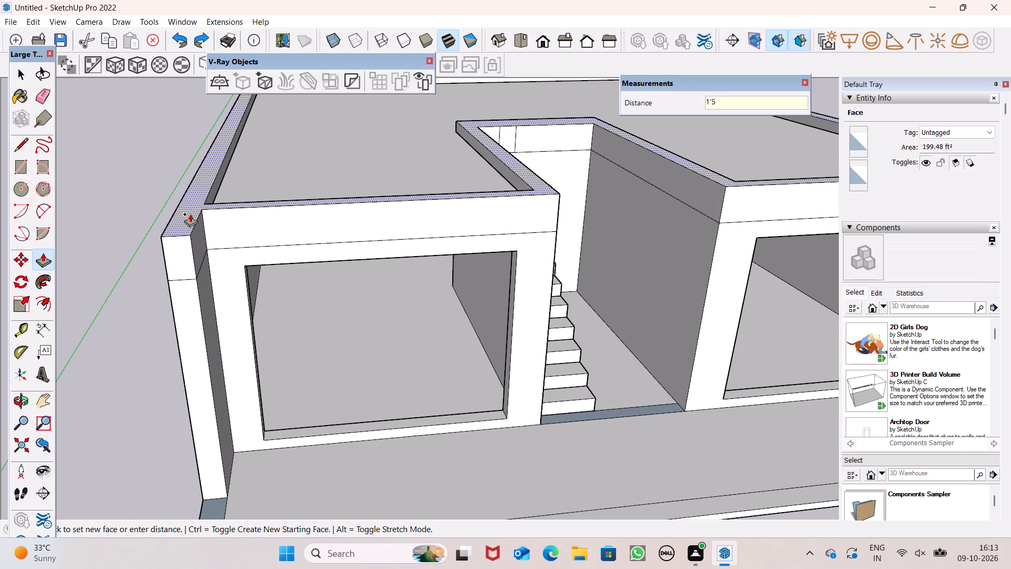
drag(190, 214, 184, 223)
key(shift+quotedbl)
key(Return)
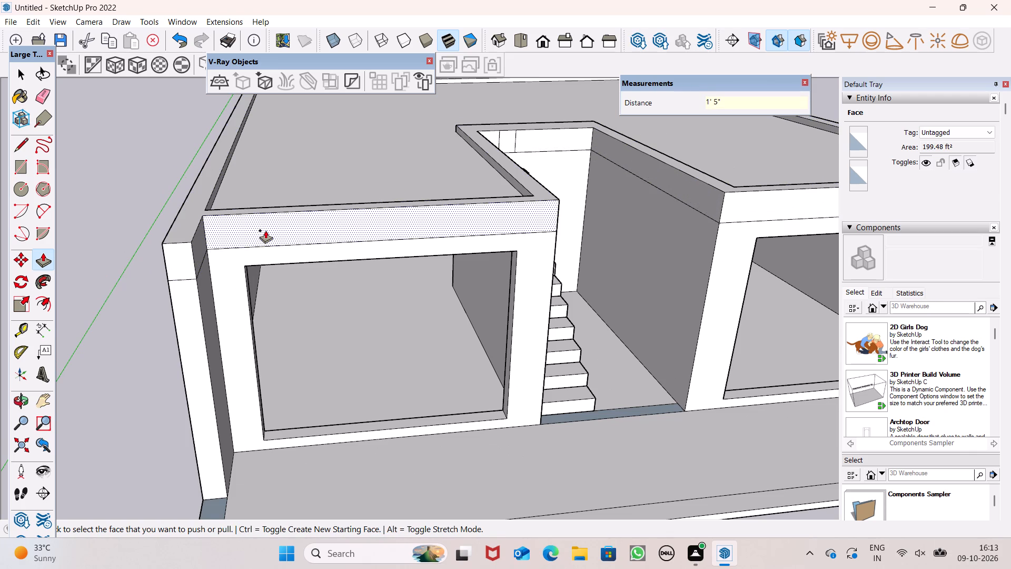
Pull the raised band above the front opening beside the steps forward about 3' 1 15/16", flush with the side wall's end.
drag(262, 228, 259, 232)
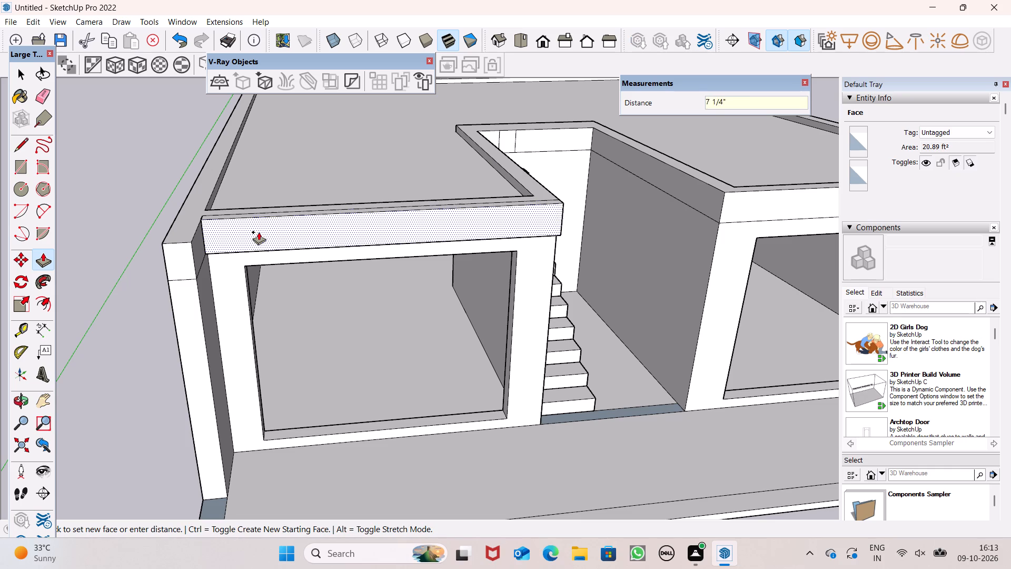
drag(259, 232, 173, 247)
Pull the raised band above the other front opening forward about 3' 1 15/16", aligned with the first overhang.
scroll(206, 232, down, 5)
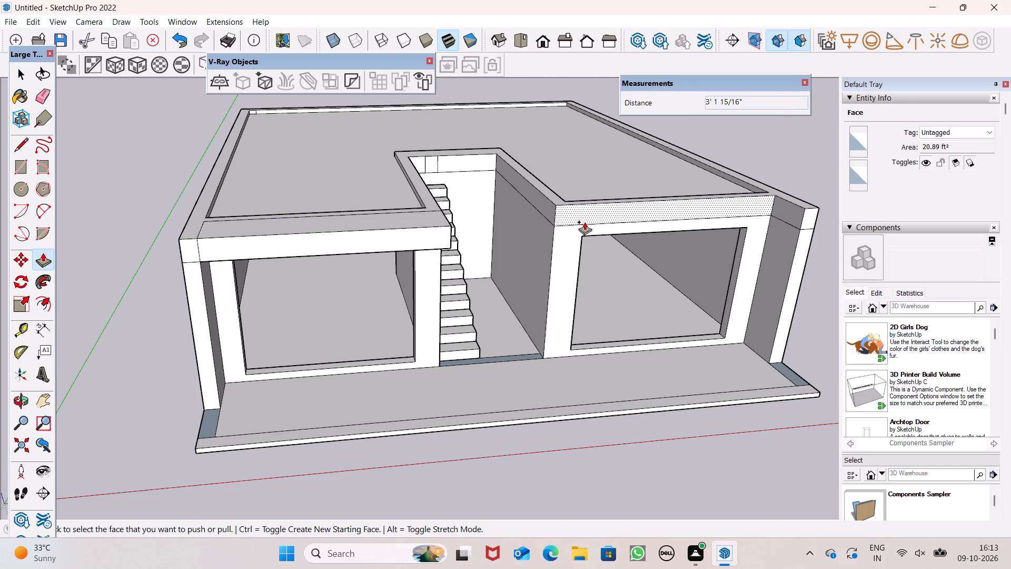
drag(584, 218, 462, 274)
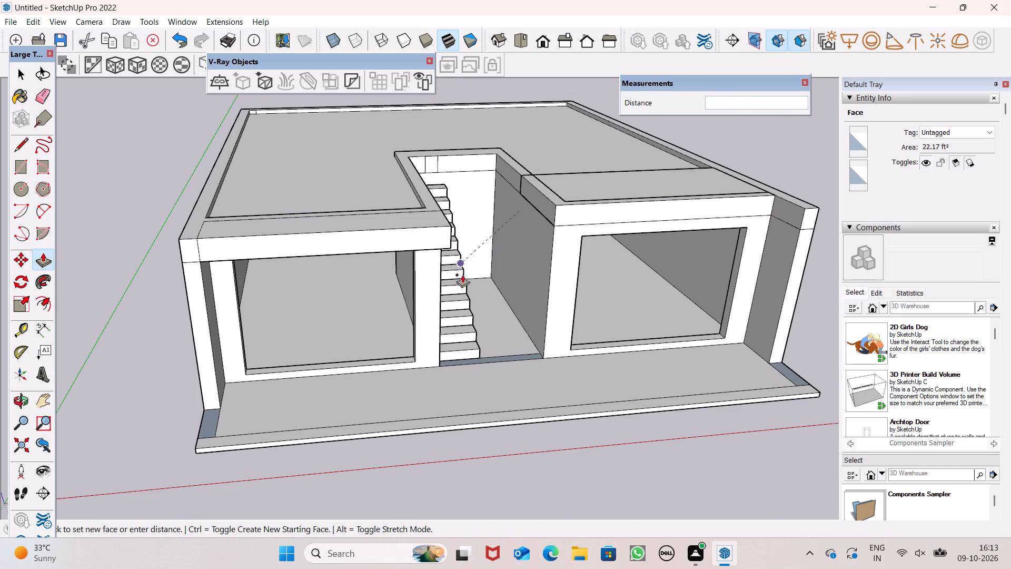
drag(462, 274, 446, 247)
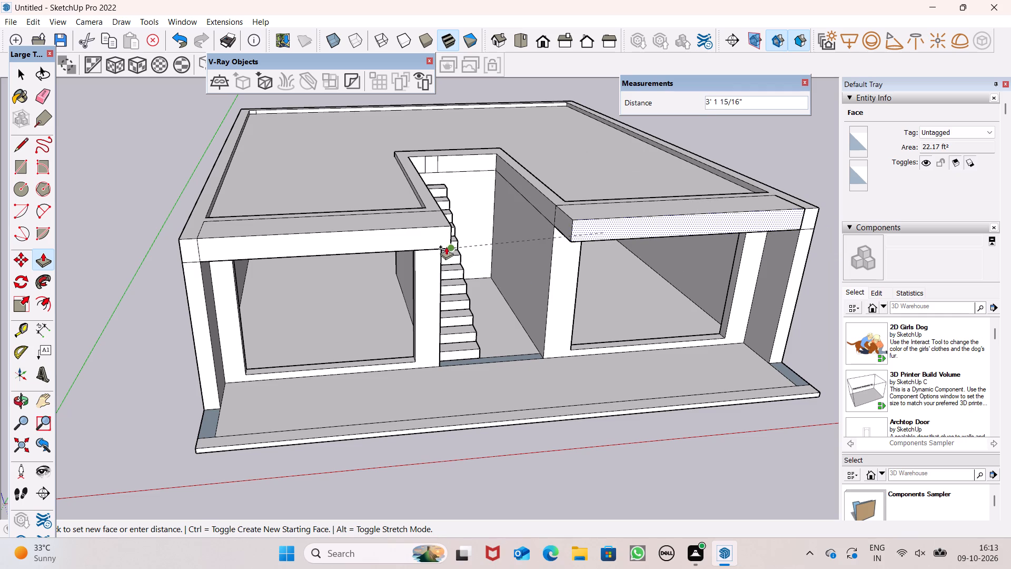
drag(446, 247, 445, 247)
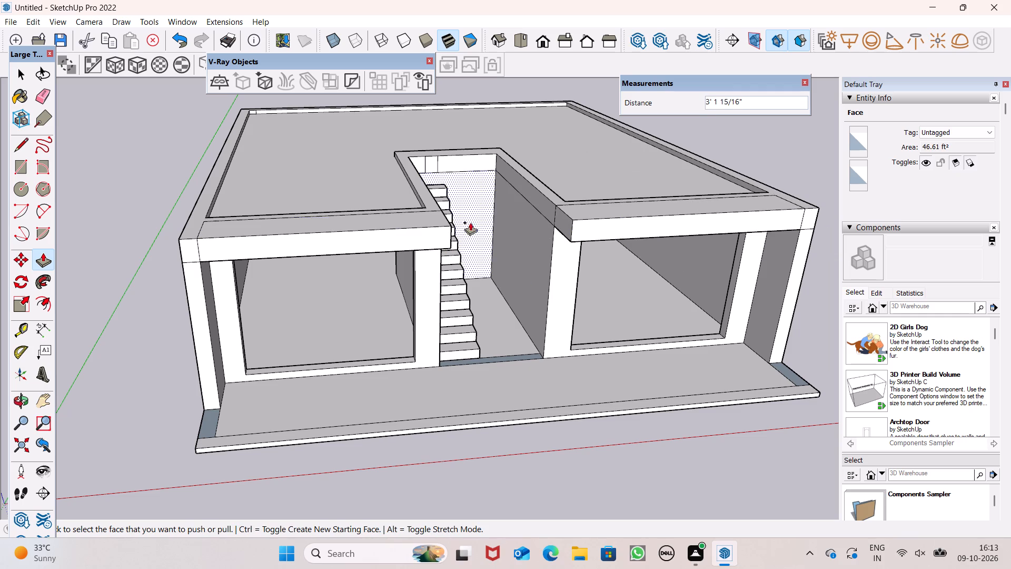
middle_drag(509, 236, 368, 246)
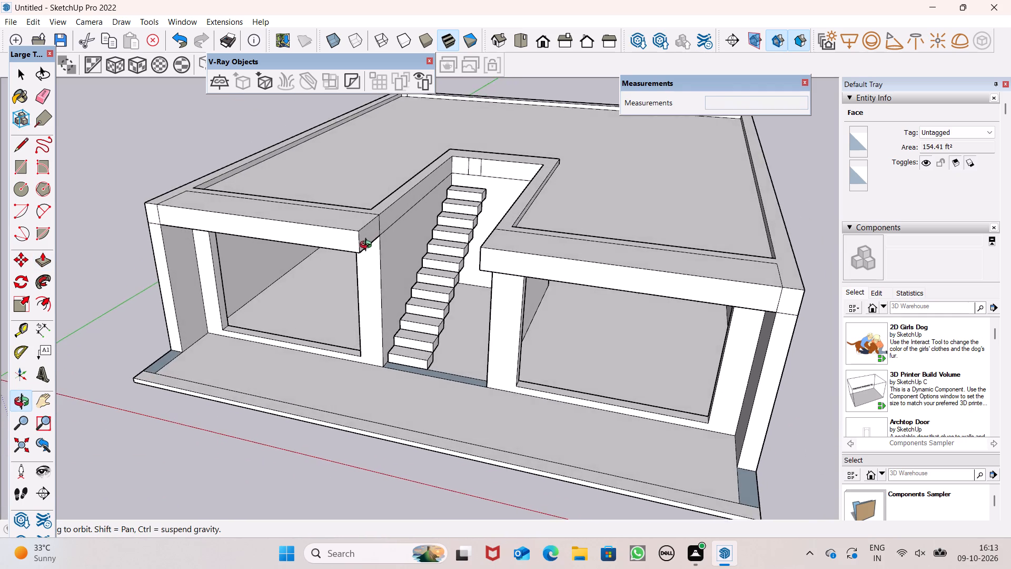
Extend the inner end of the left front overhang across the stair opening until it meets the other overhang.
middle_drag(368, 246, 368, 247)
scroll(376, 246, up, 1)
drag(371, 238, 480, 245)
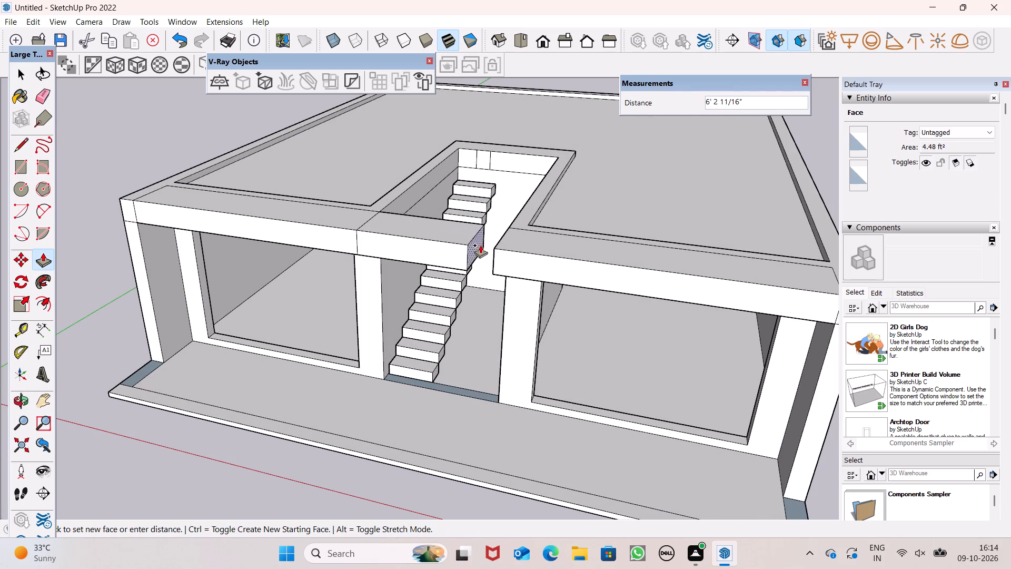
drag(480, 245, 497, 248)
Examine the joined front band and the stairwell opening from the front and from above.
scroll(463, 233, down, 3)
middle_drag(481, 246, 554, 95)
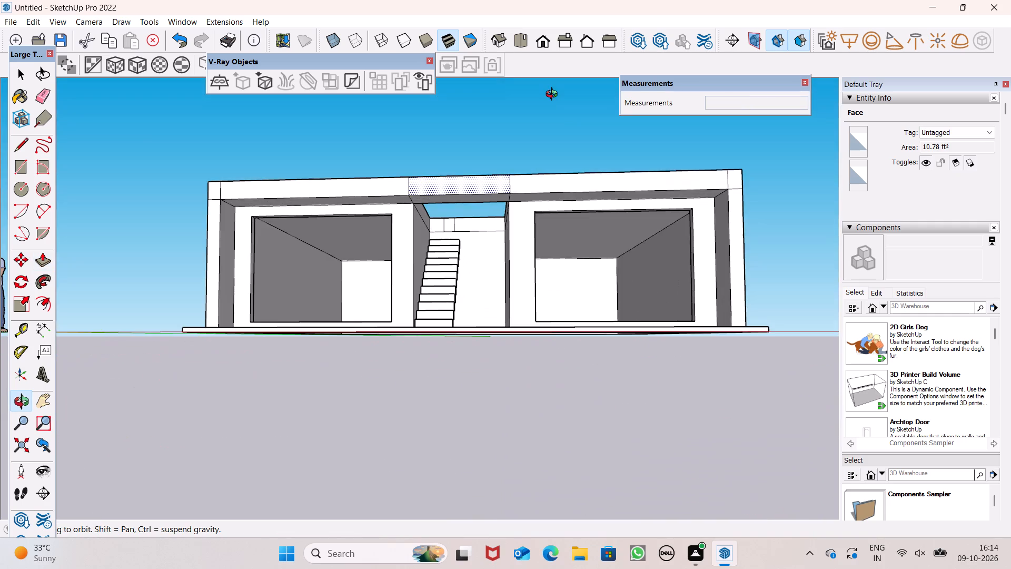
middle_drag(554, 95, 551, 257)
scroll(510, 221, up, 1)
scroll(499, 205, down, 2)
middle_drag(493, 207, 300, 269)
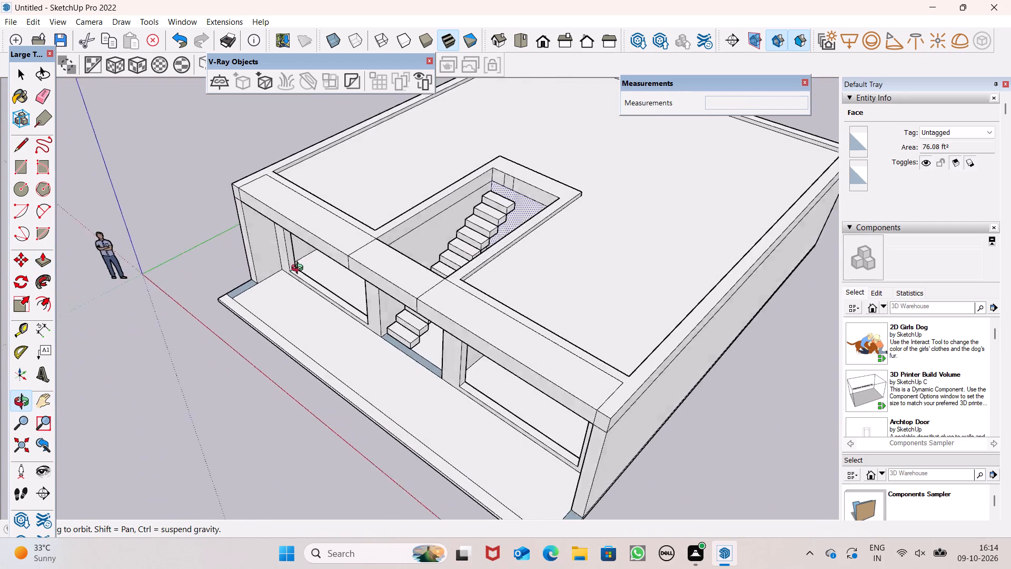
middle_drag(300, 269, 263, 269)
middle_drag(400, 256, 536, 199)
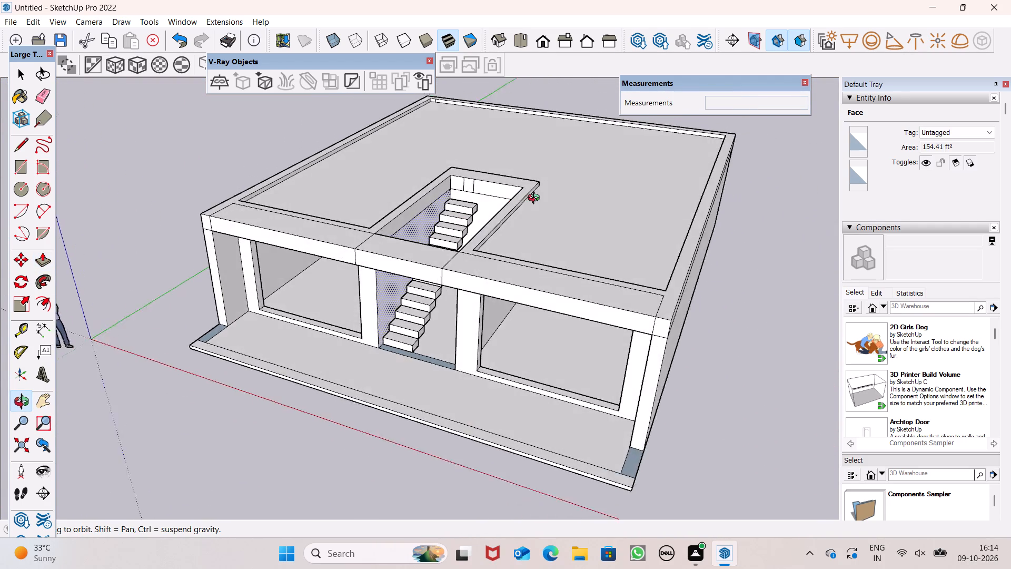
middle_drag(536, 199, 402, 316)
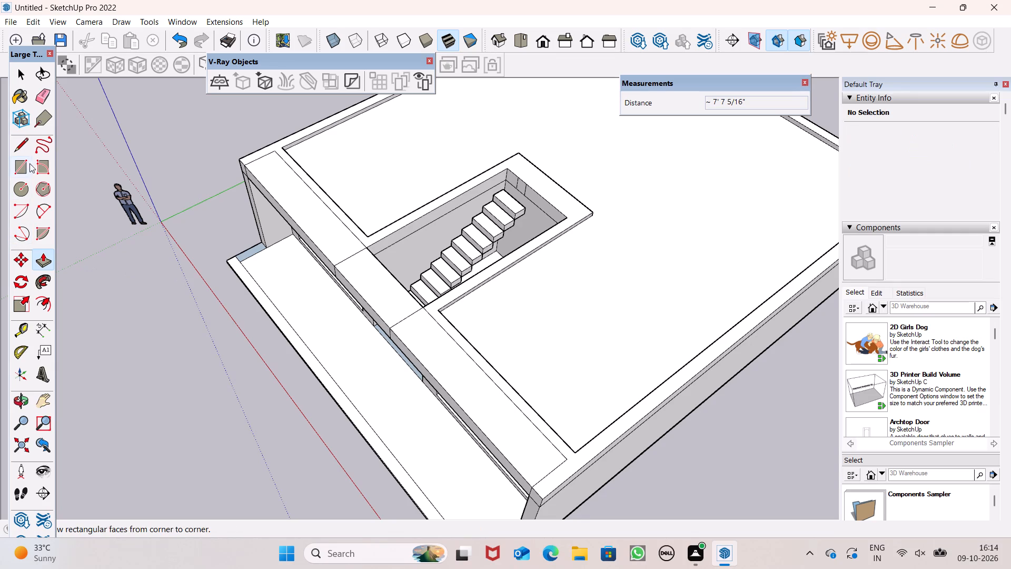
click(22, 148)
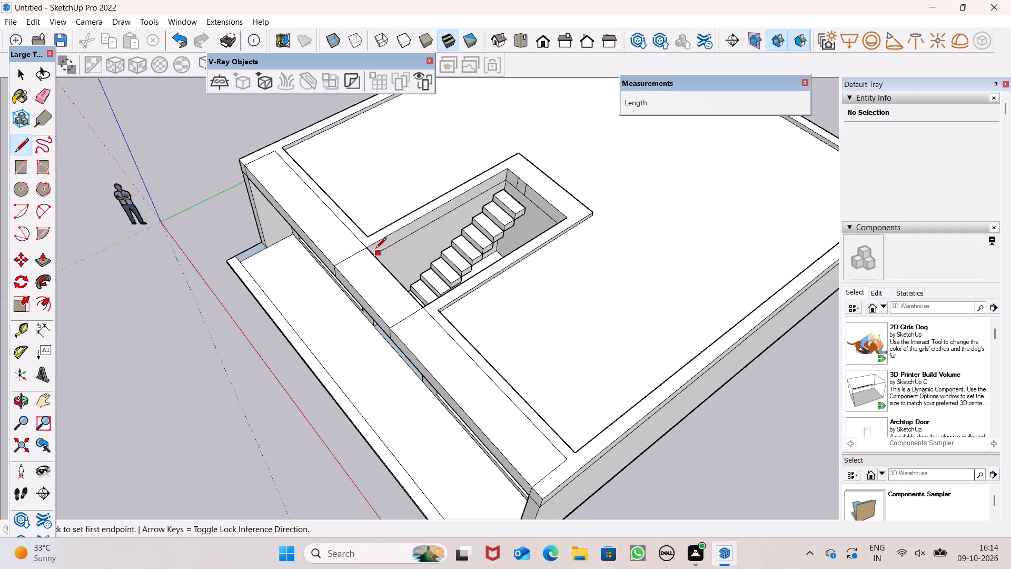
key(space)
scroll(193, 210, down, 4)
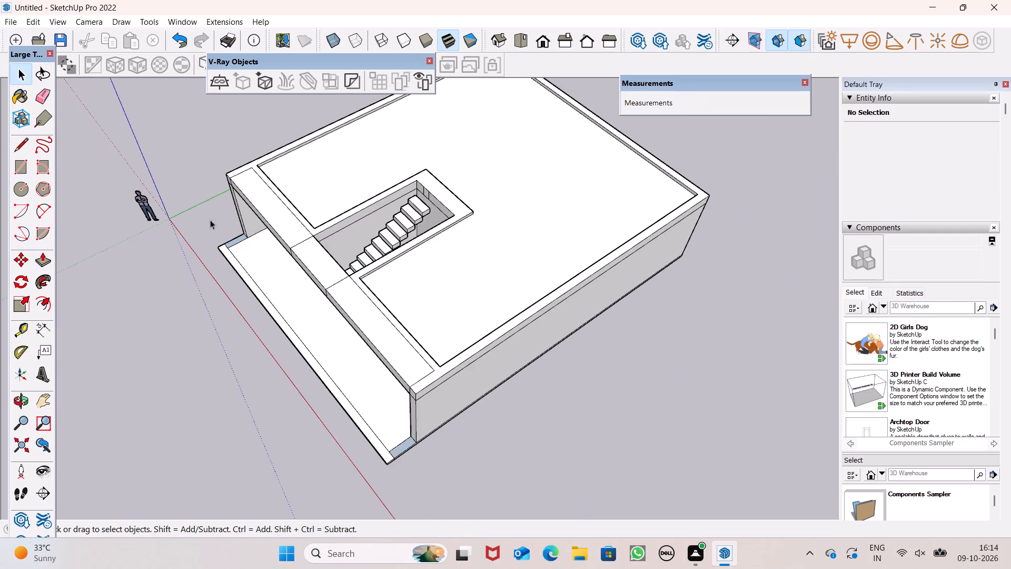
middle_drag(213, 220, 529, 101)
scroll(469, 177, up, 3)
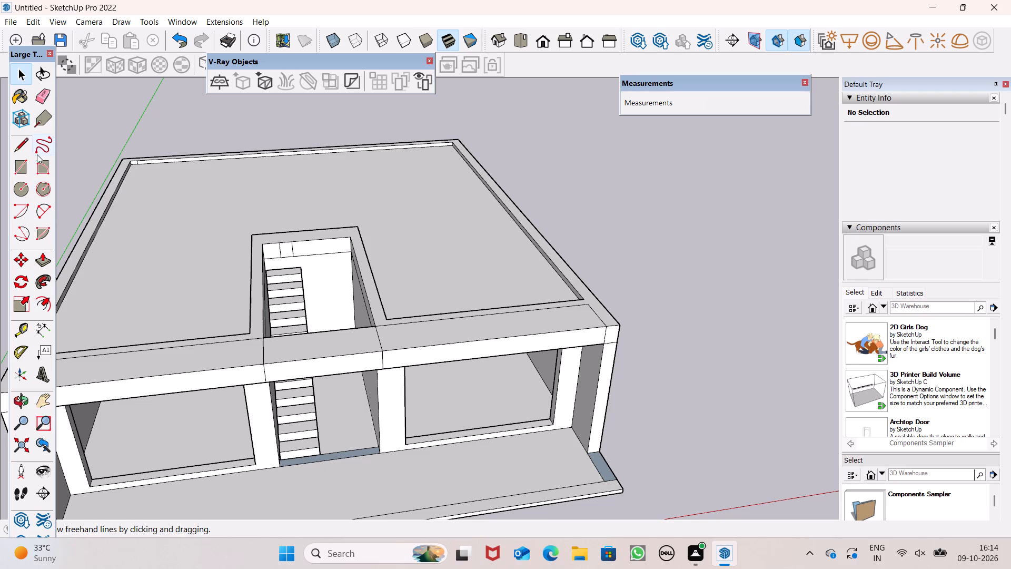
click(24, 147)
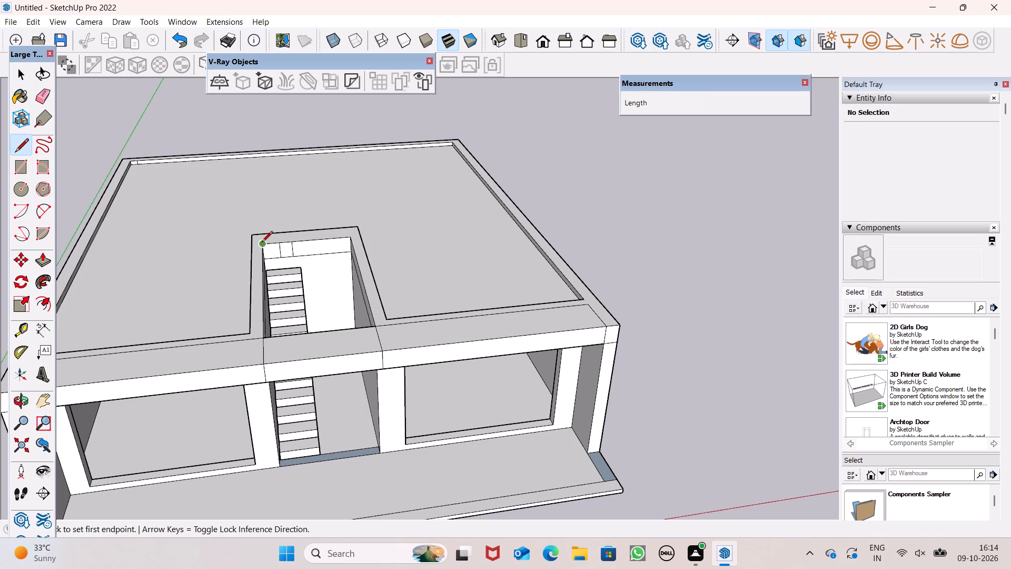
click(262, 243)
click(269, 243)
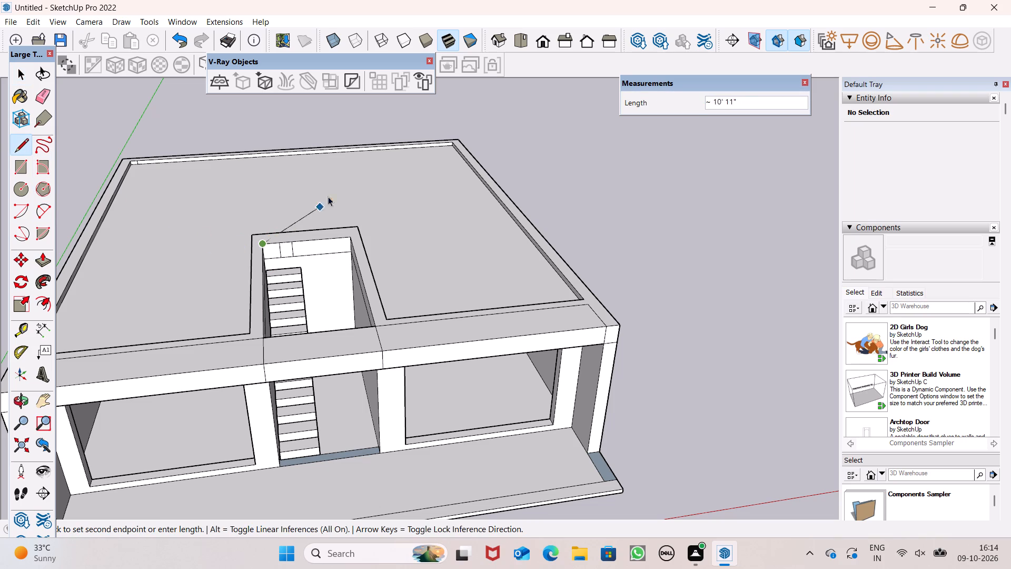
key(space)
Inspect the roof parapet, stairwell opening and front overhang from both sides, above and eye level.
scroll(395, 91, down, 4)
scroll(408, 159, down, 3)
scroll(401, 184, up, 1)
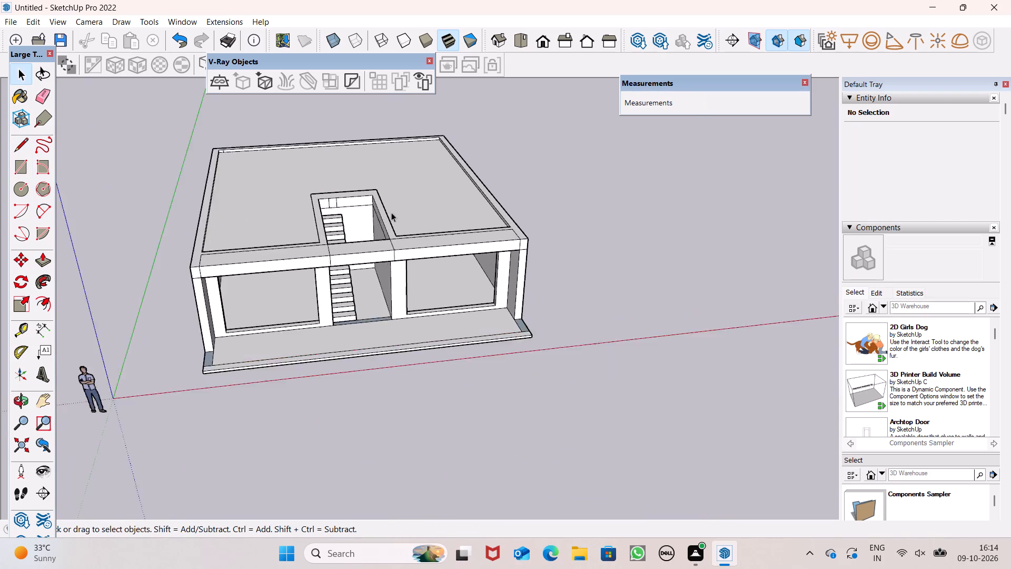
middle_drag(391, 222, 0, 223)
scroll(391, 185, up, 2)
scroll(394, 182, down, 1)
scroll(394, 182, up, 5)
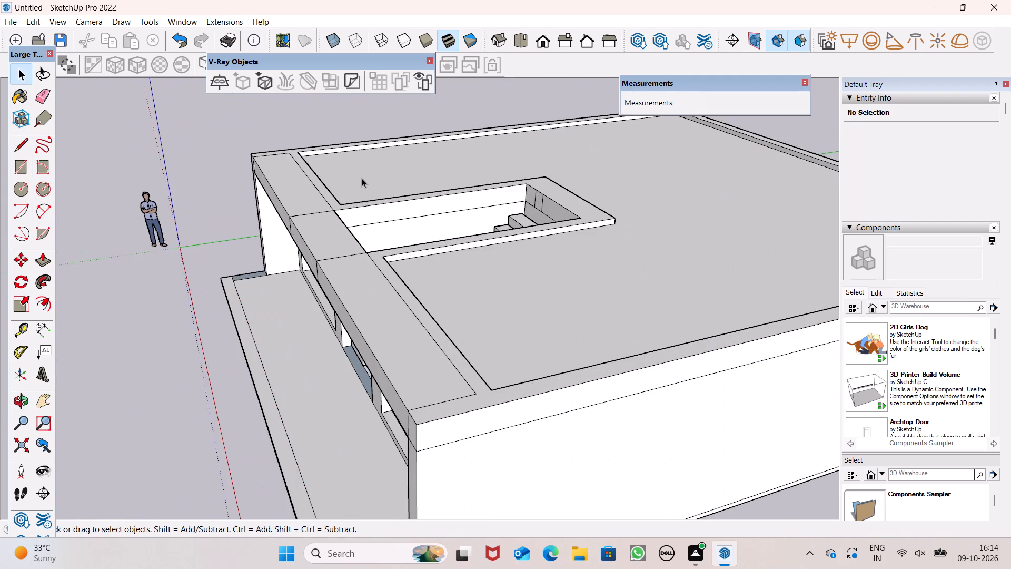
middle_drag(362, 185, 83, 198)
scroll(102, 194, up, 1)
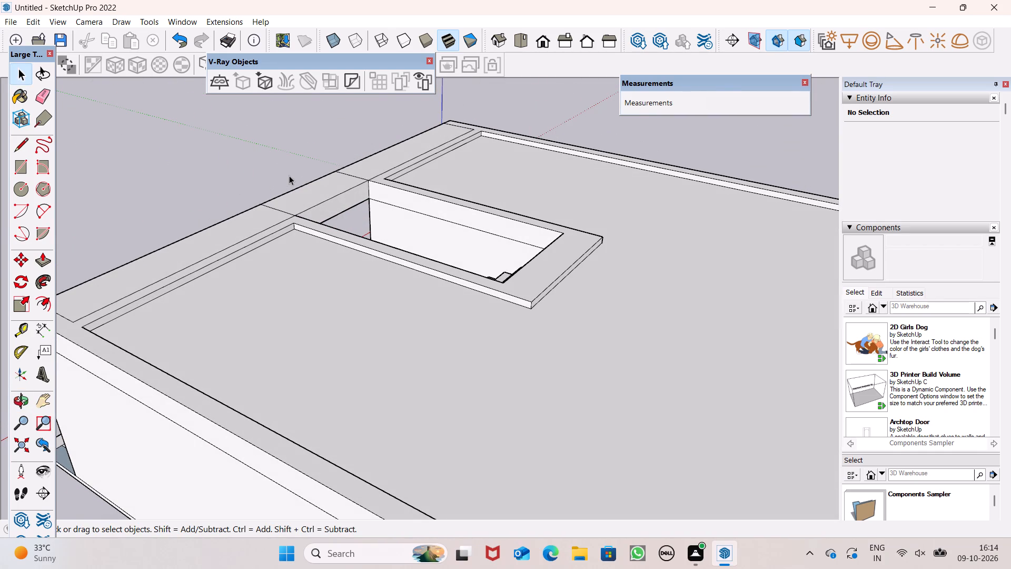
scroll(379, 109, down, 3)
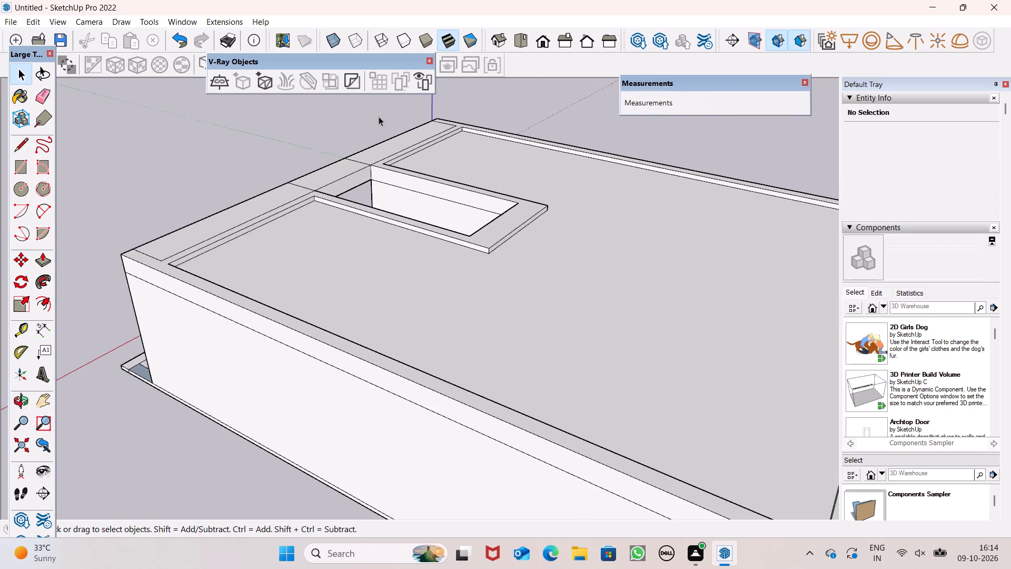
middle_drag(382, 165, 755, 77)
scroll(632, 140, up, 1)
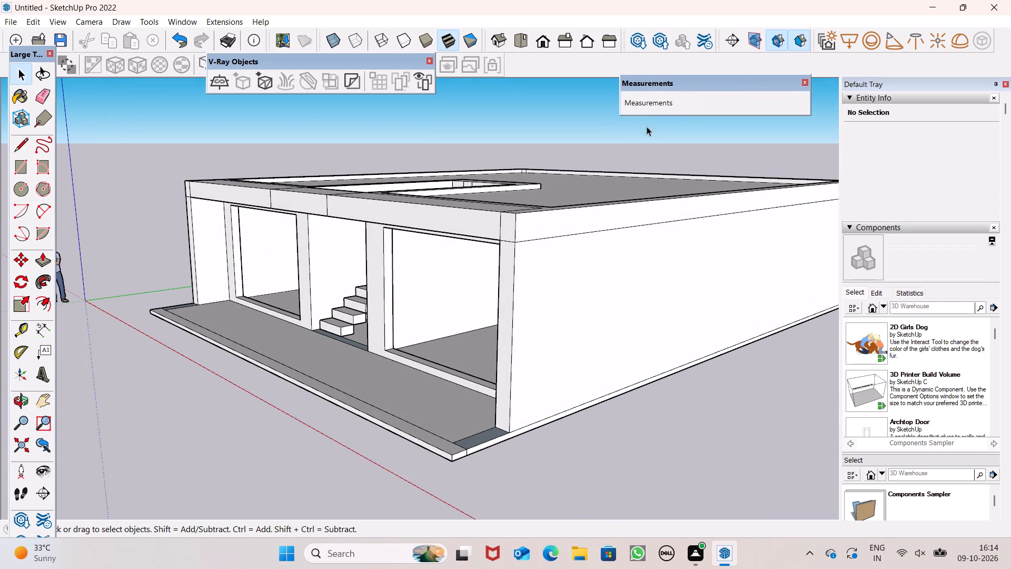
scroll(574, 178, up, 1)
middle_drag(570, 191, 686, 198)
scroll(659, 204, down, 2)
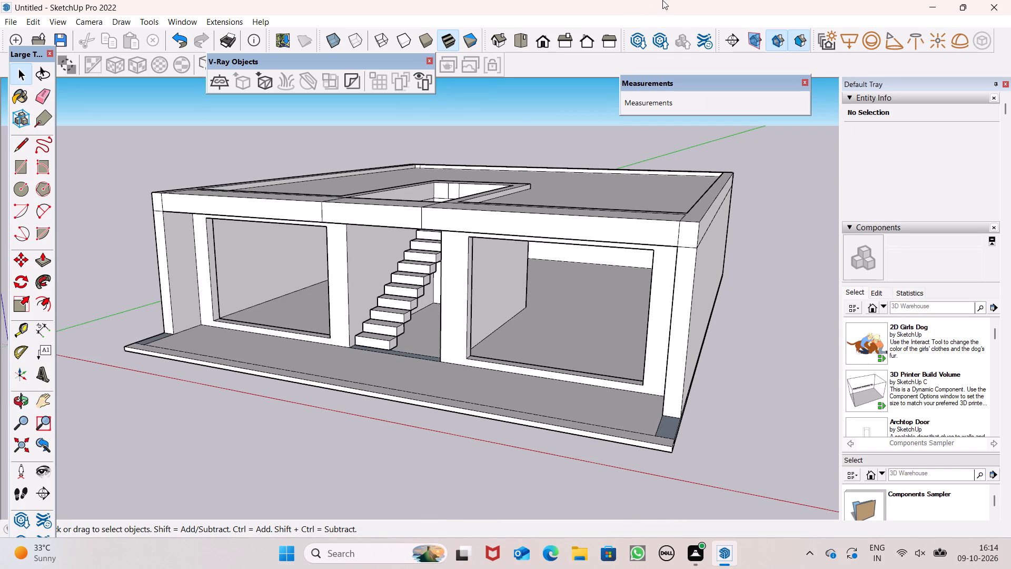
scroll(651, 77, down, 4)
scroll(577, 146, down, 6)
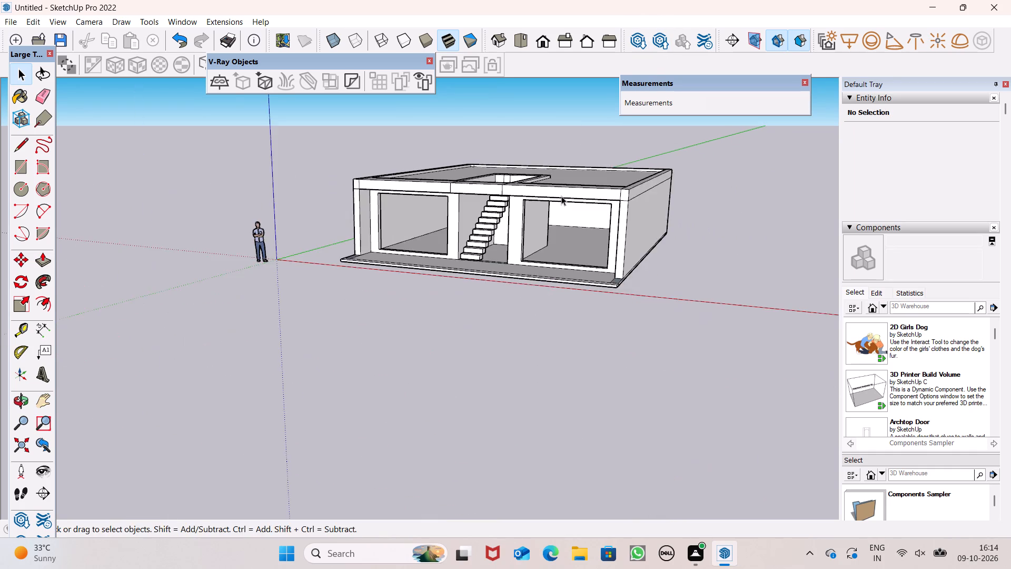
middle_drag(562, 196, 646, 279)
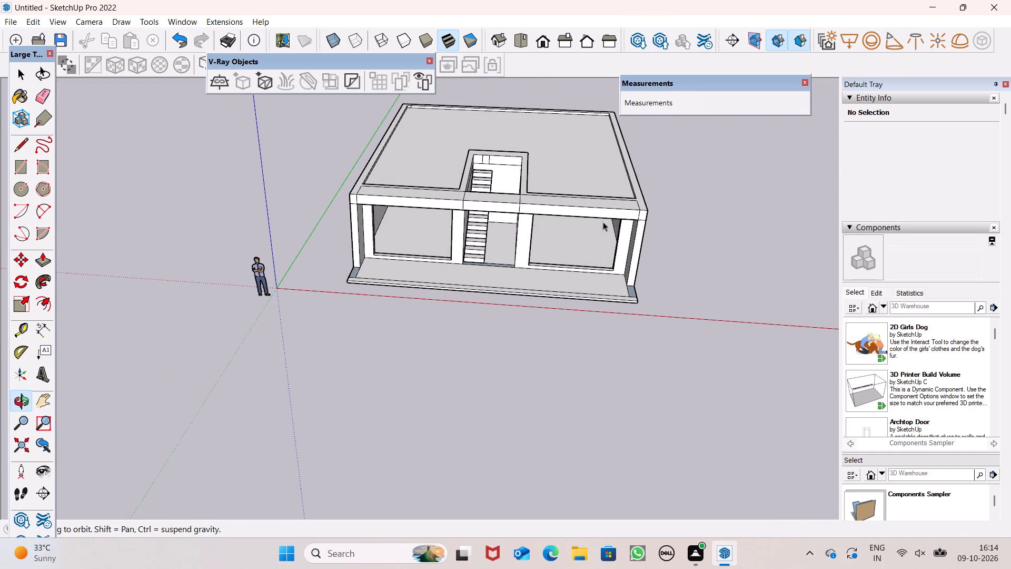
Pull the left side wall's top end block and the adjoining band above the left front opening forward about 1' 2 13/16".
scroll(535, 239, up, 1)
scroll(323, 212, up, 2)
middle_drag(368, 213, 381, 252)
scroll(381, 227, up, 2)
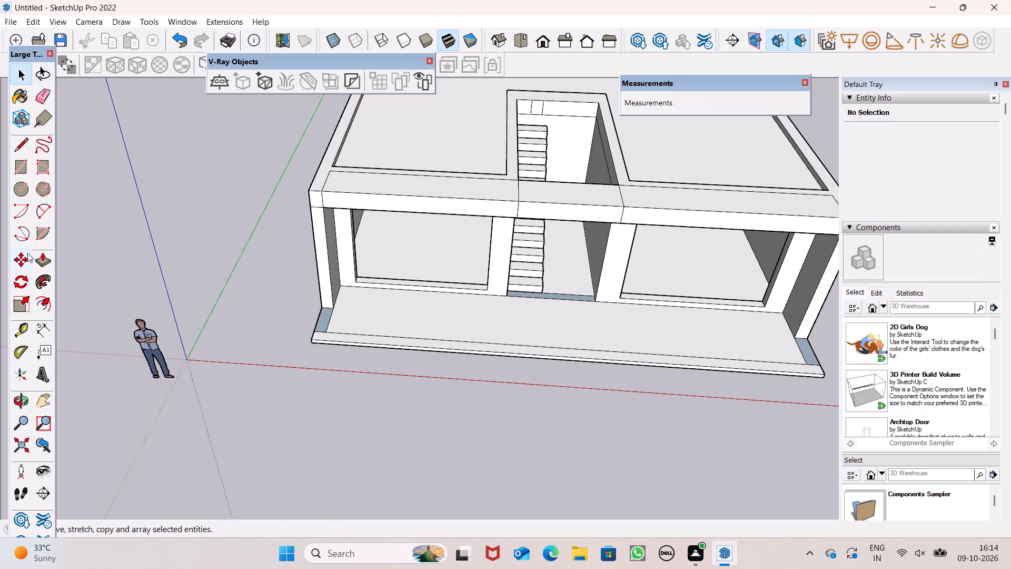
double_click(42, 264)
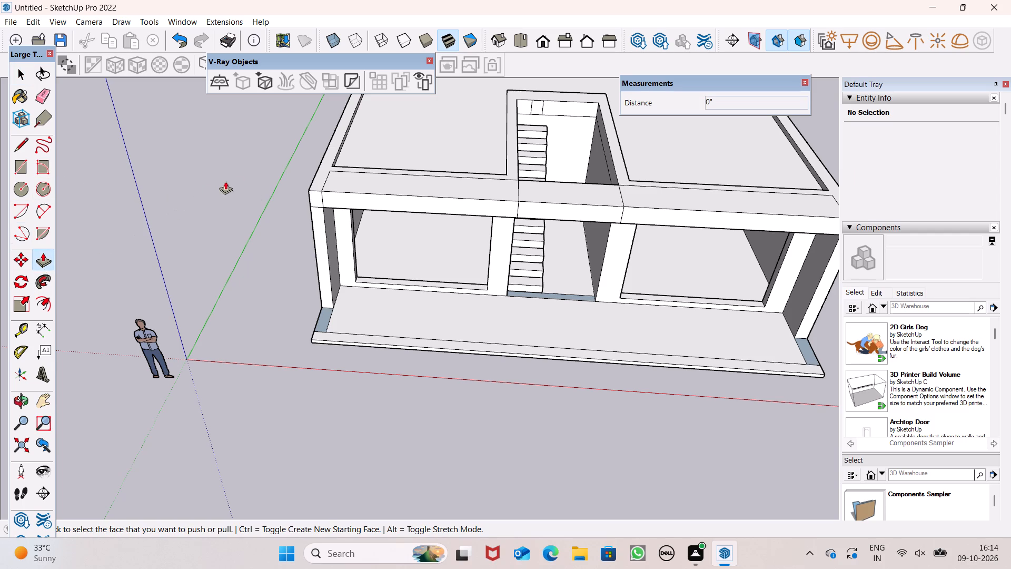
scroll(328, 194, down, 1)
scroll(328, 193, up, 2)
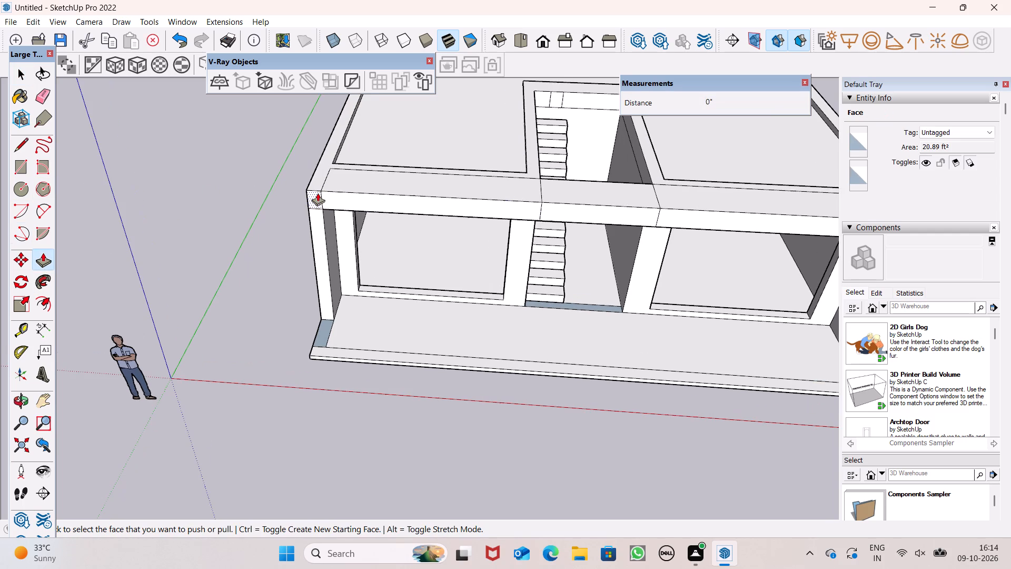
drag(319, 193, 316, 203)
drag(332, 193, 327, 202)
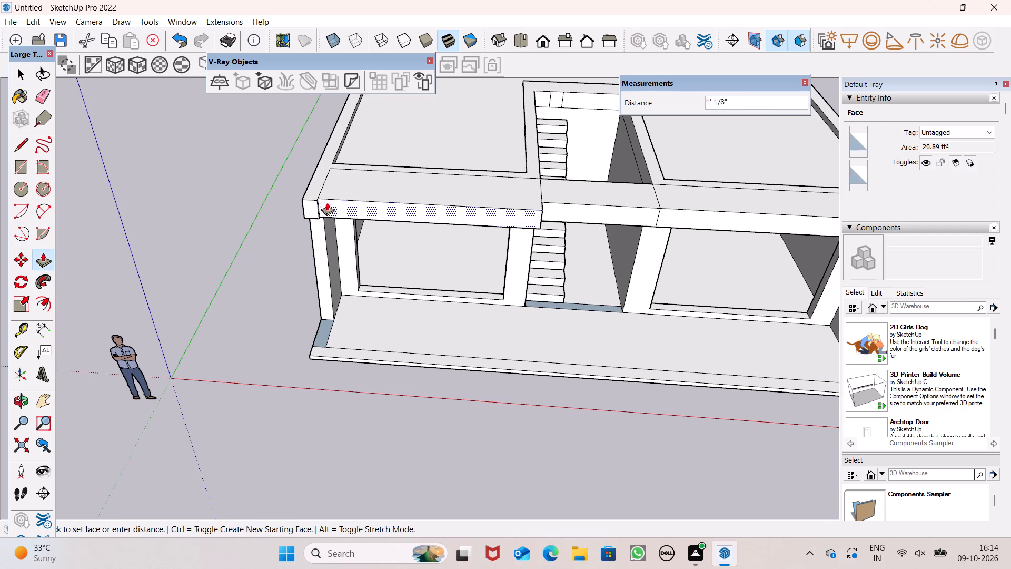
drag(327, 202, 315, 204)
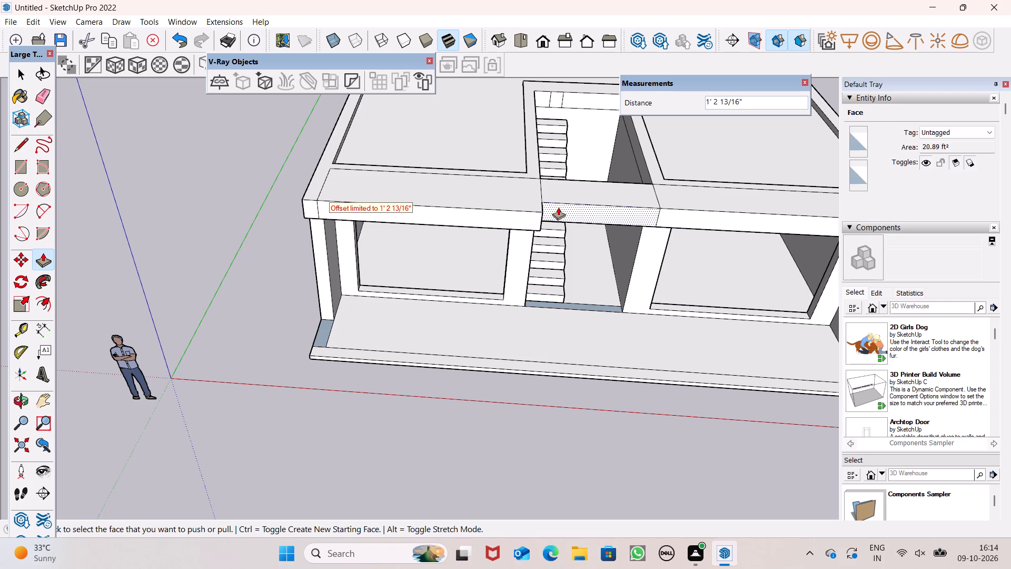
Pull the band over the stairs, the band above the right opening and the right end block forward 1' 2 13/16", aligned with the left part.
drag(558, 207, 534, 217)
scroll(472, 204, down, 7)
scroll(623, 233, up, 1)
scroll(643, 233, down, 1)
scroll(652, 233, up, 2)
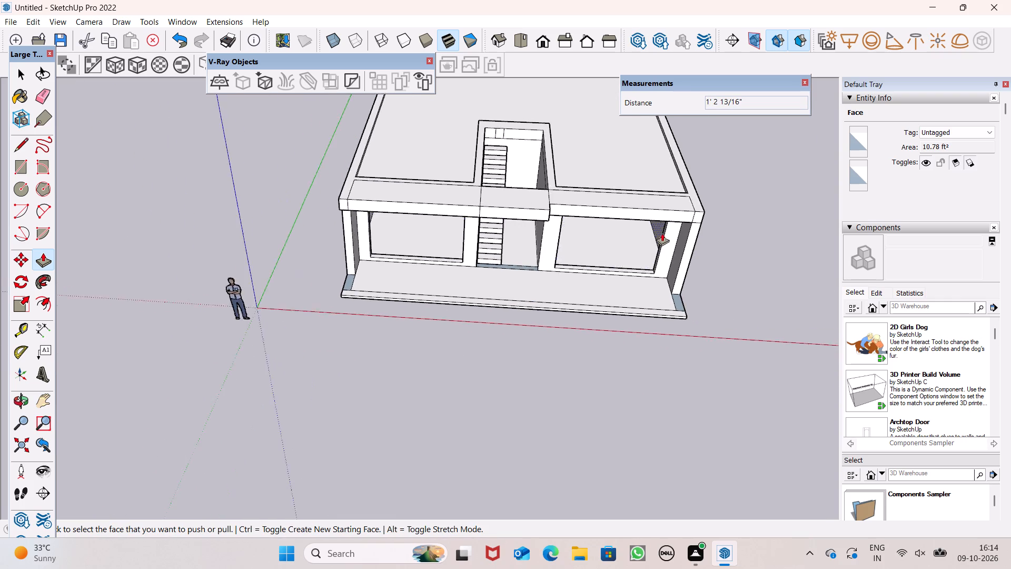
scroll(662, 233, up, 2)
drag(534, 204, 503, 212)
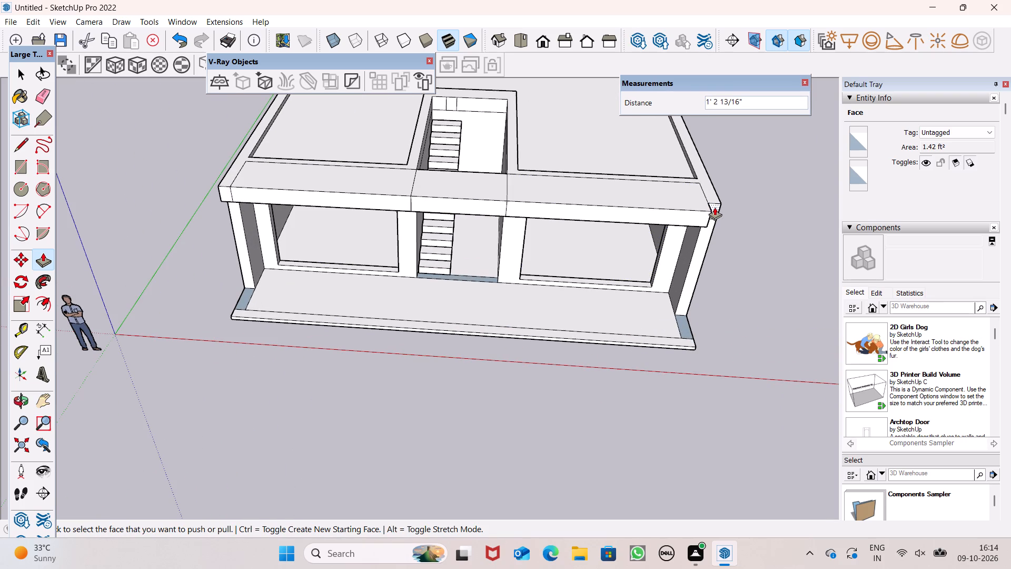
drag(715, 207, 698, 215)
Lower the underside of the front overhang above the left opening, the stairs and the right opening by about 4 5/16".
scroll(482, 198, down, 1)
middle_drag(532, 199, 536, 130)
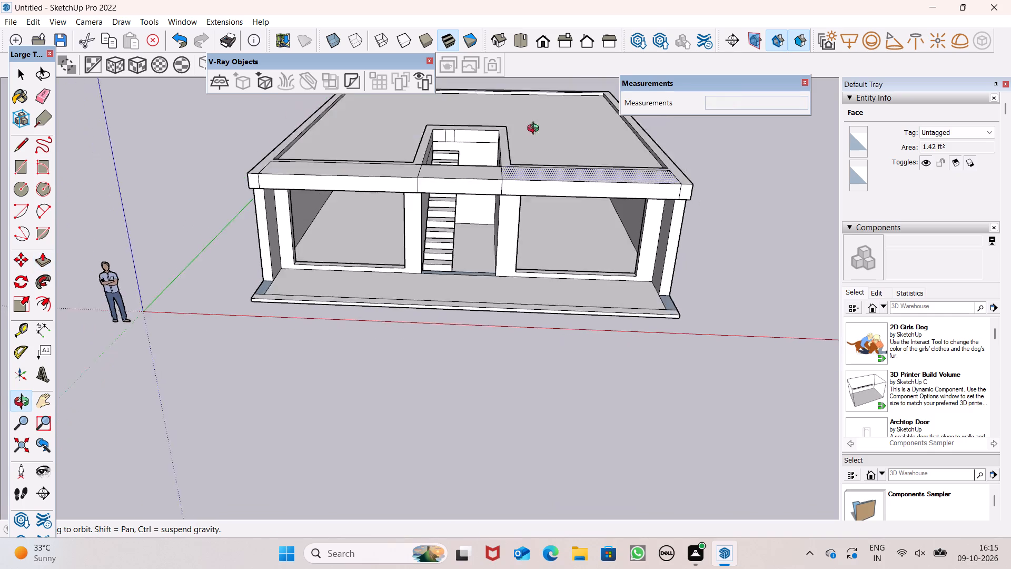
middle_drag(536, 130, 554, 67)
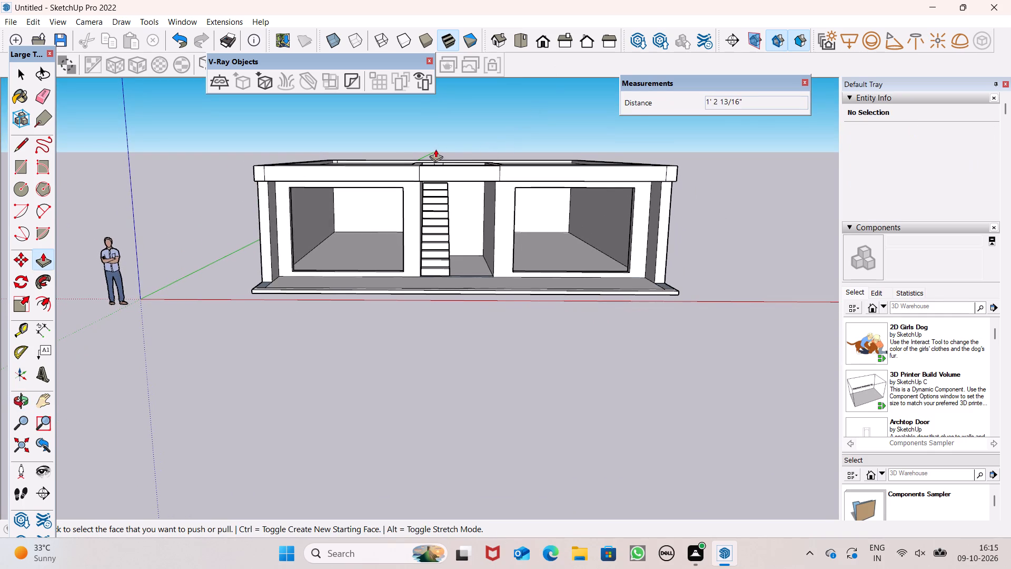
middle_drag(435, 149, 444, 144)
scroll(349, 179, up, 3)
middle_drag(344, 189, 352, 170)
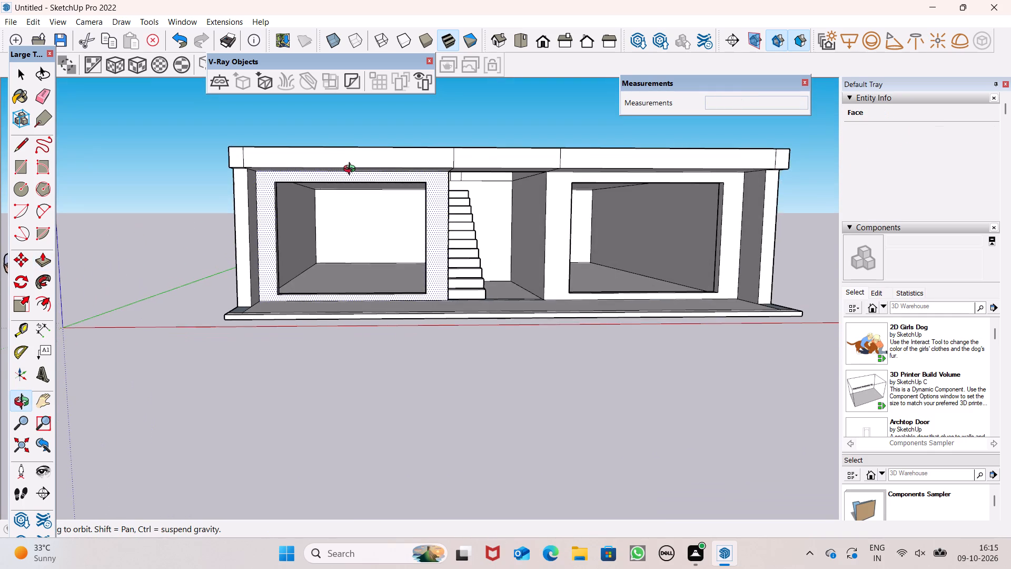
middle_drag(352, 170, 376, 117)
drag(340, 145, 340, 150)
drag(519, 152, 478, 163)
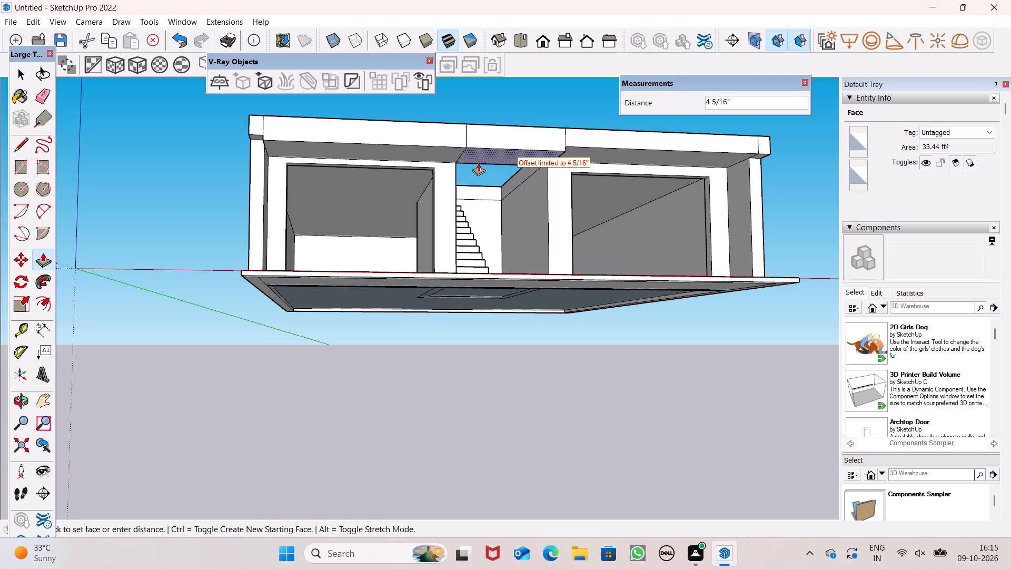
drag(478, 163, 461, 160)
drag(603, 158, 568, 174)
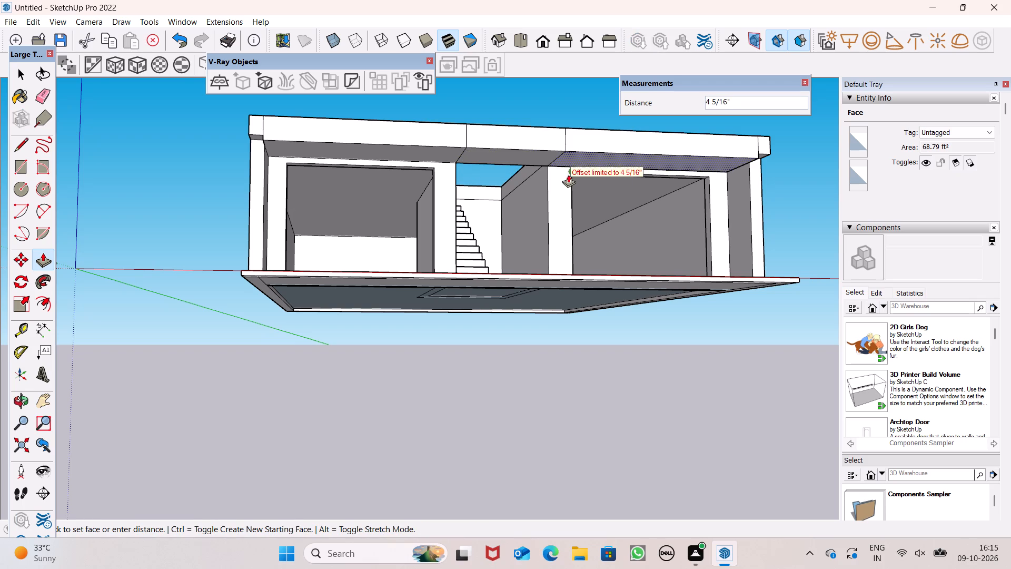
drag(568, 174, 536, 161)
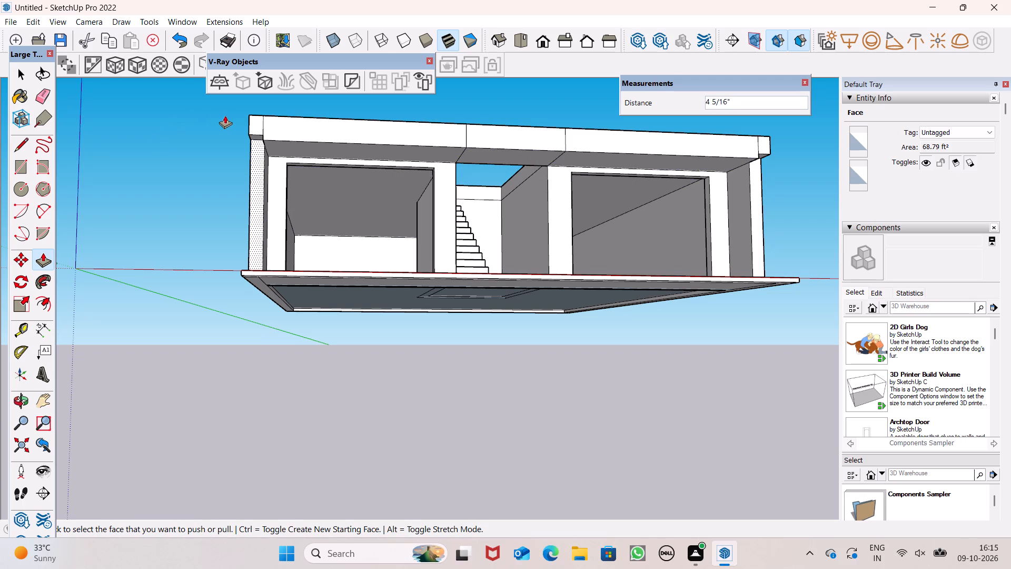
Lower the underside of the left end block by about 4 5/16" to meet the underside of the front overhang.
drag(255, 136, 261, 145)
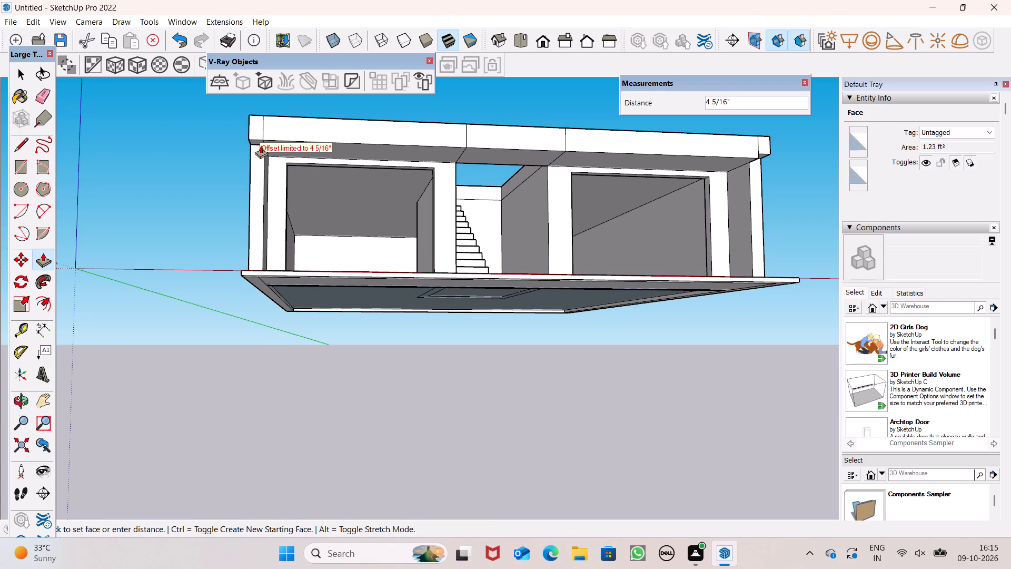
drag(261, 145, 270, 148)
scroll(245, 136, up, 6)
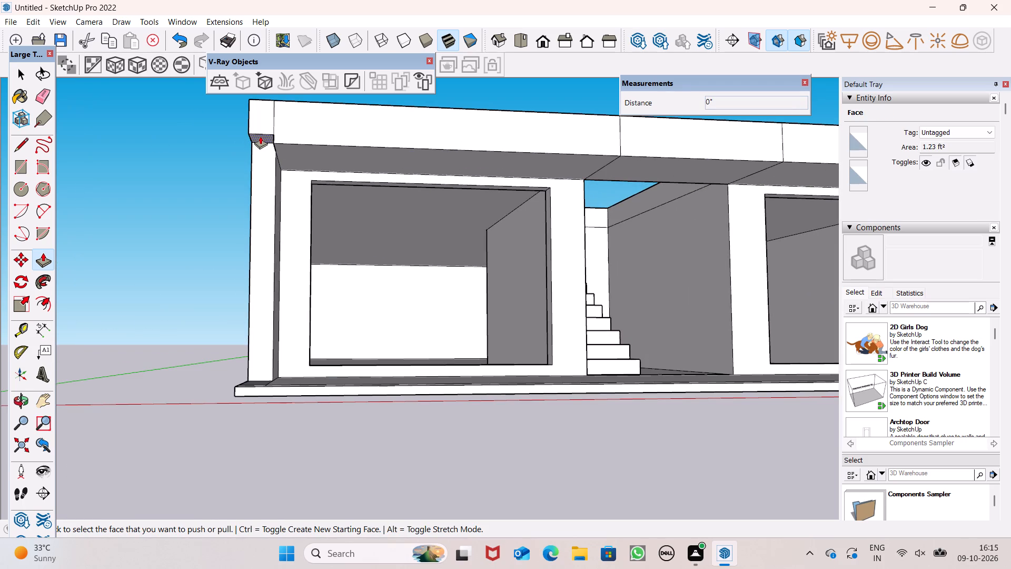
drag(260, 136, 281, 156)
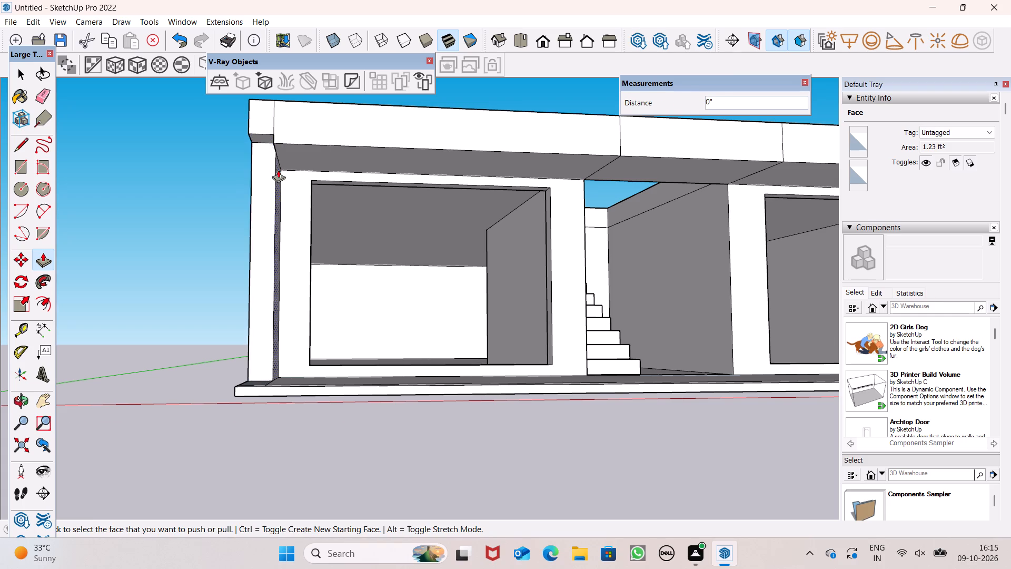
middle_drag(279, 170, 378, 227)
scroll(343, 188, up, 2)
scroll(345, 185, down, 1)
scroll(345, 185, up, 3)
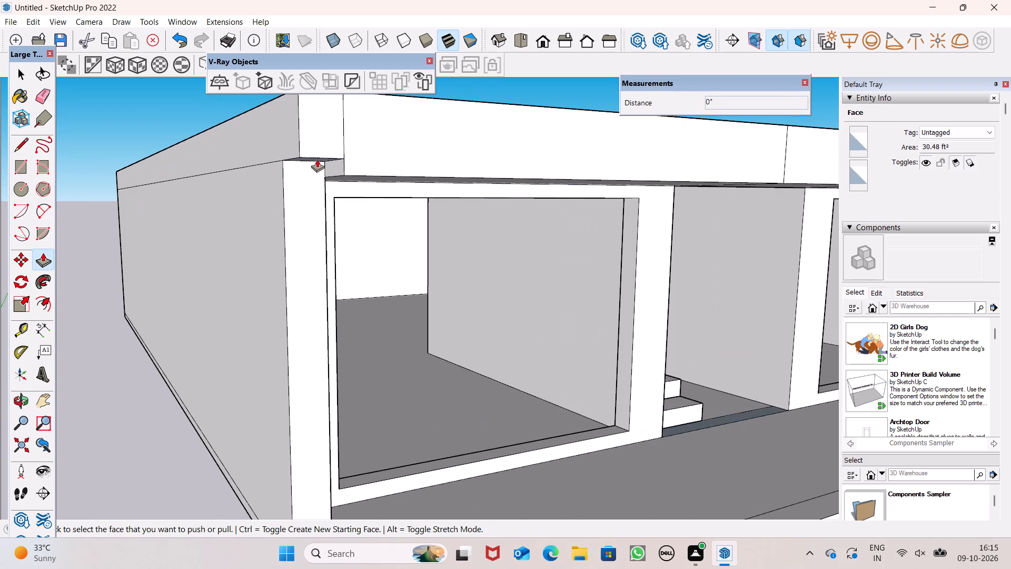
drag(317, 158, 324, 197)
key(ctrl+z)
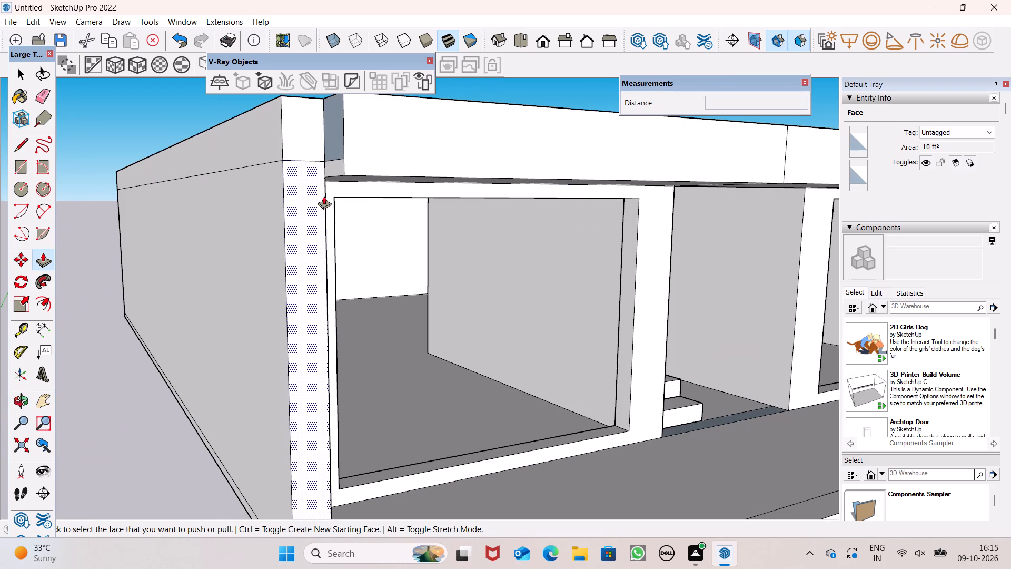
drag(312, 160, 332, 189)
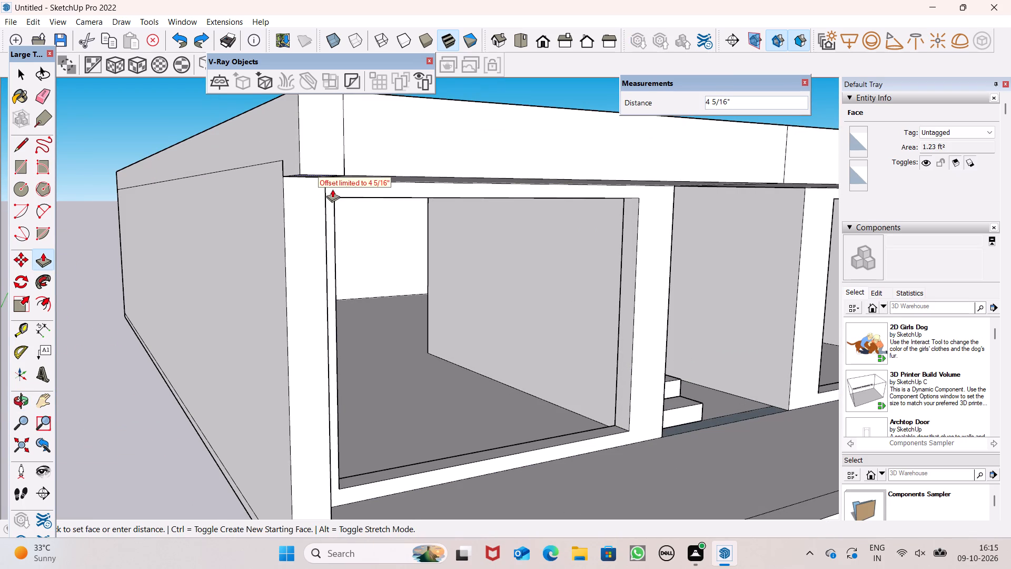
drag(332, 189, 334, 189)
Lower the underside of the right end block by about 4 5/16", flush with the front overhang.
scroll(122, 270, down, 2)
middle_drag(166, 296, 138, 333)
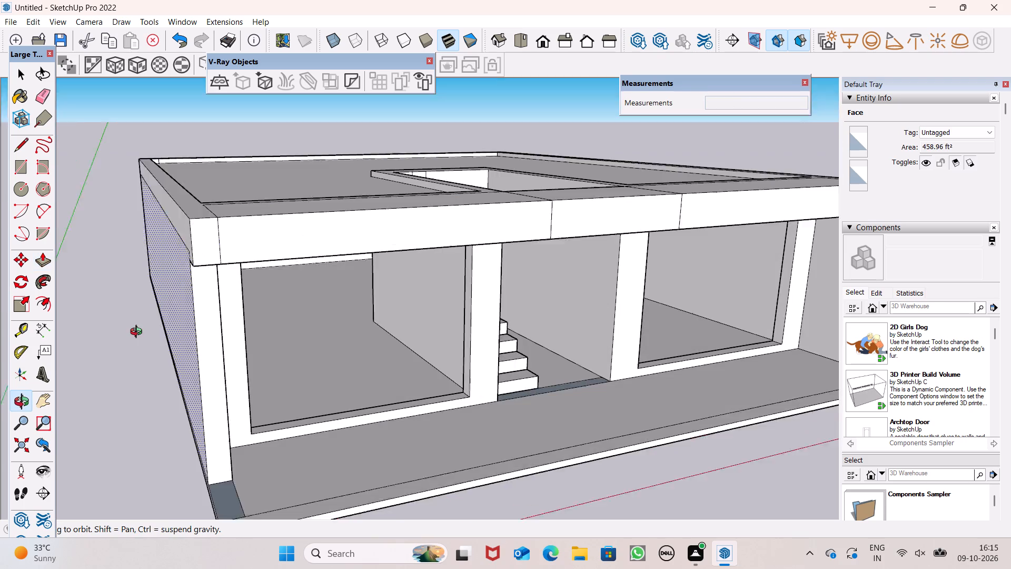
middle_drag(138, 333, 71, 262)
scroll(71, 272, down, 4)
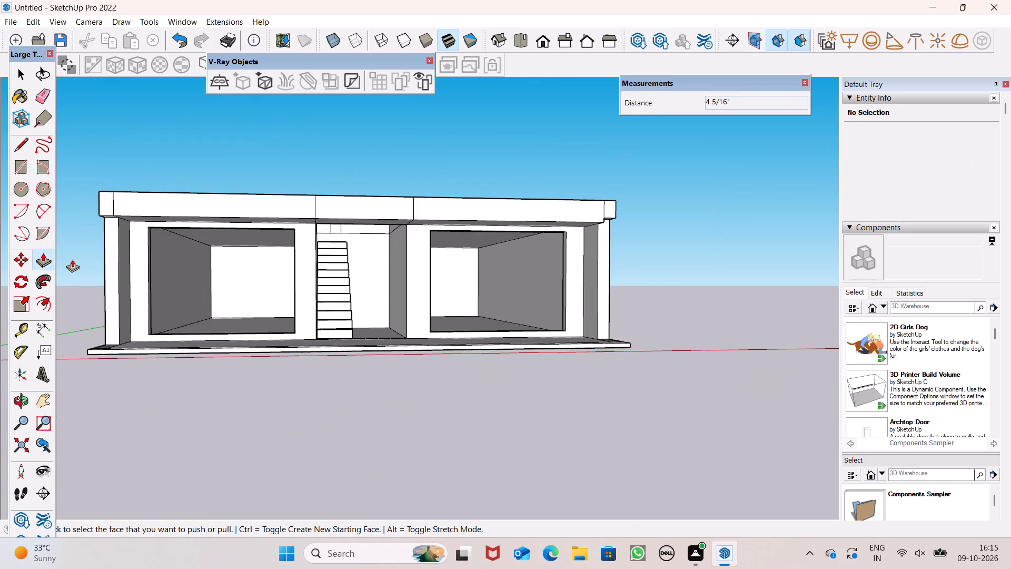
scroll(72, 259, down, 3)
middle_drag(403, 228, 179, 187)
scroll(366, 203, up, 7)
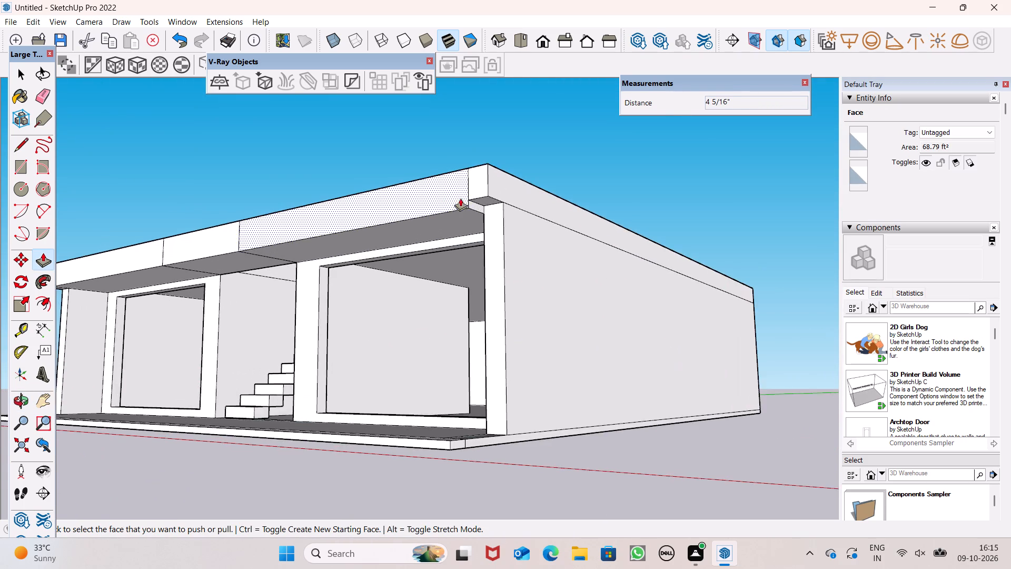
scroll(463, 198, down, 1)
scroll(465, 199, up, 5)
drag(486, 202, 475, 218)
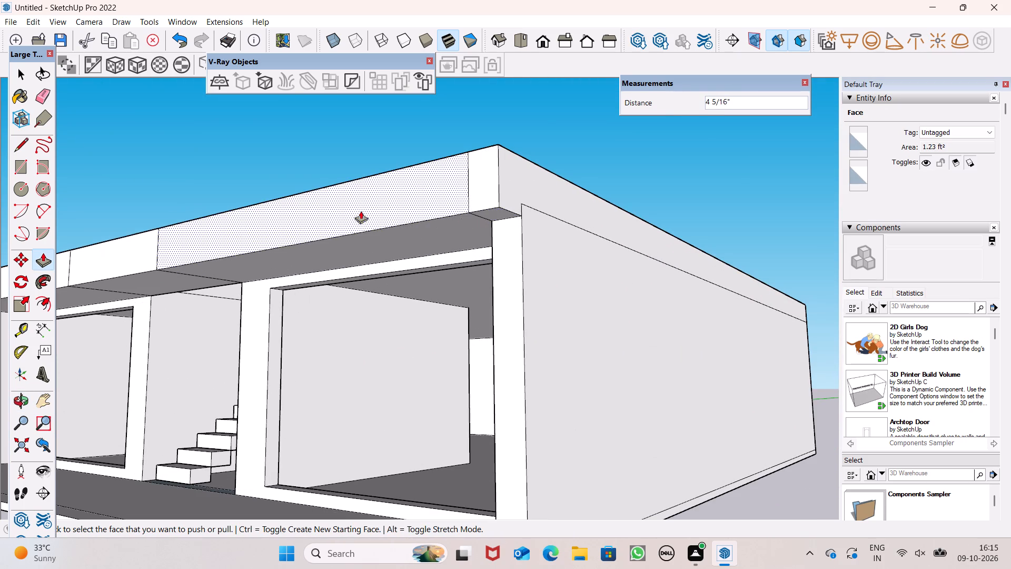
Erase the vertical seam line on the front face of the fascia at its left end.
scroll(452, 211, down, 7)
middle_drag(483, 248, 650, 309)
scroll(596, 266, down, 4)
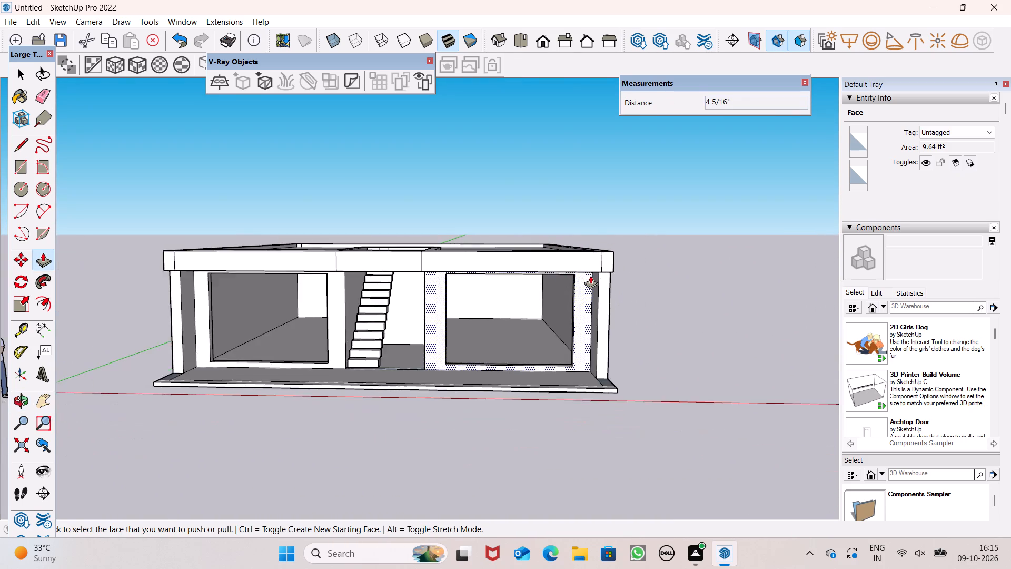
scroll(590, 276, down, 1)
middle_drag(561, 276, 577, 335)
click(48, 90)
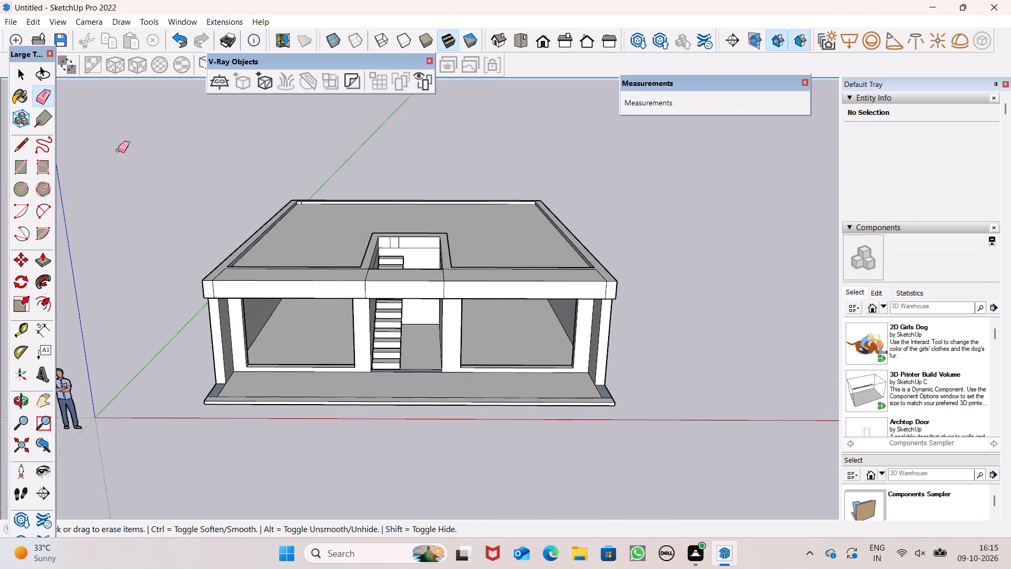
scroll(220, 277, up, 5)
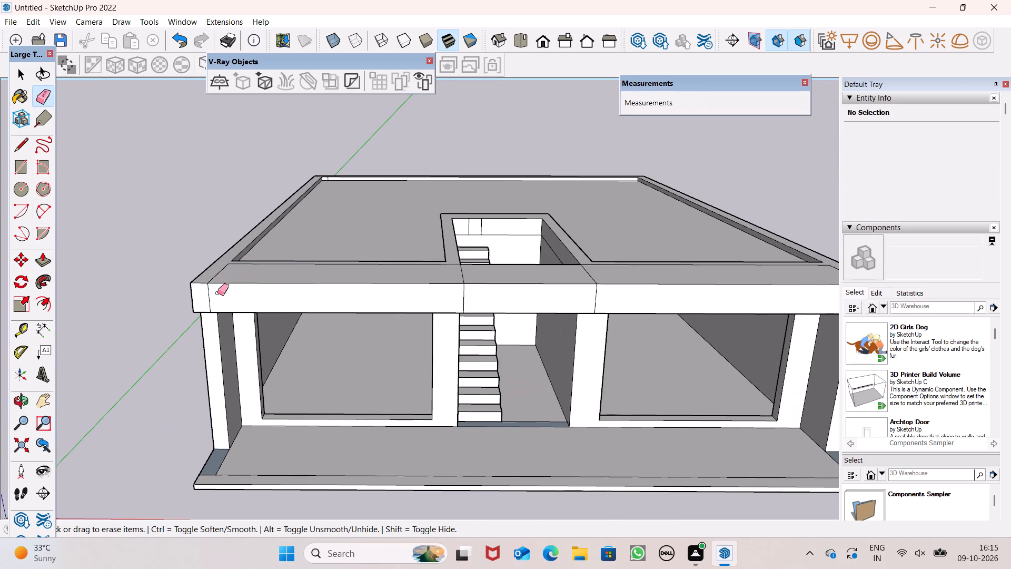
drag(214, 292, 201, 296)
click(201, 296)
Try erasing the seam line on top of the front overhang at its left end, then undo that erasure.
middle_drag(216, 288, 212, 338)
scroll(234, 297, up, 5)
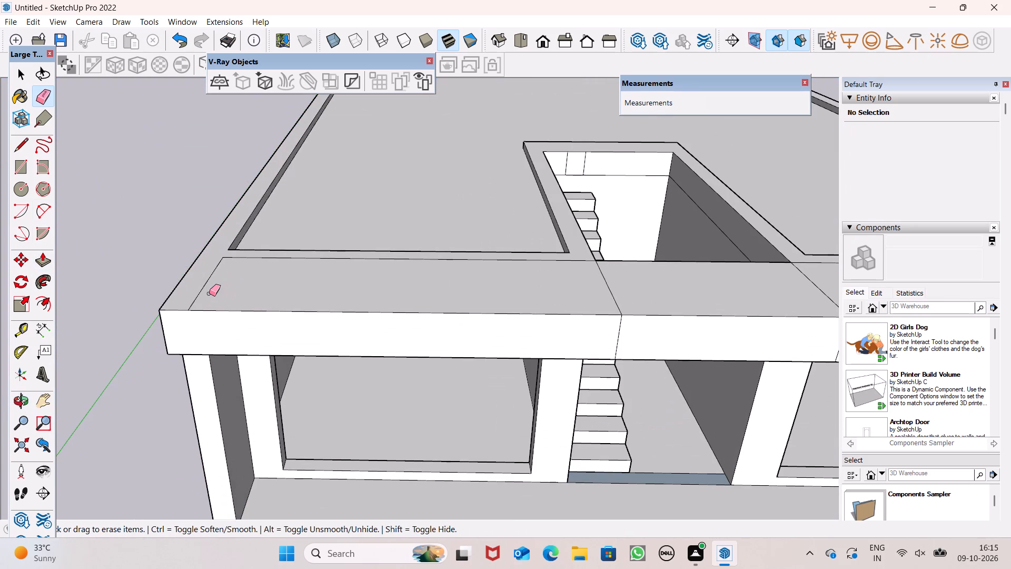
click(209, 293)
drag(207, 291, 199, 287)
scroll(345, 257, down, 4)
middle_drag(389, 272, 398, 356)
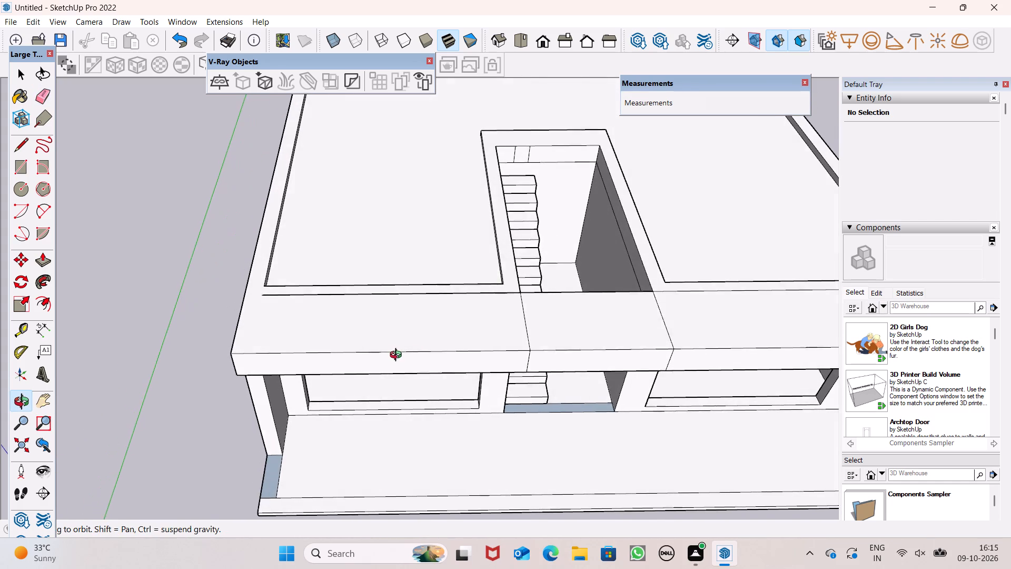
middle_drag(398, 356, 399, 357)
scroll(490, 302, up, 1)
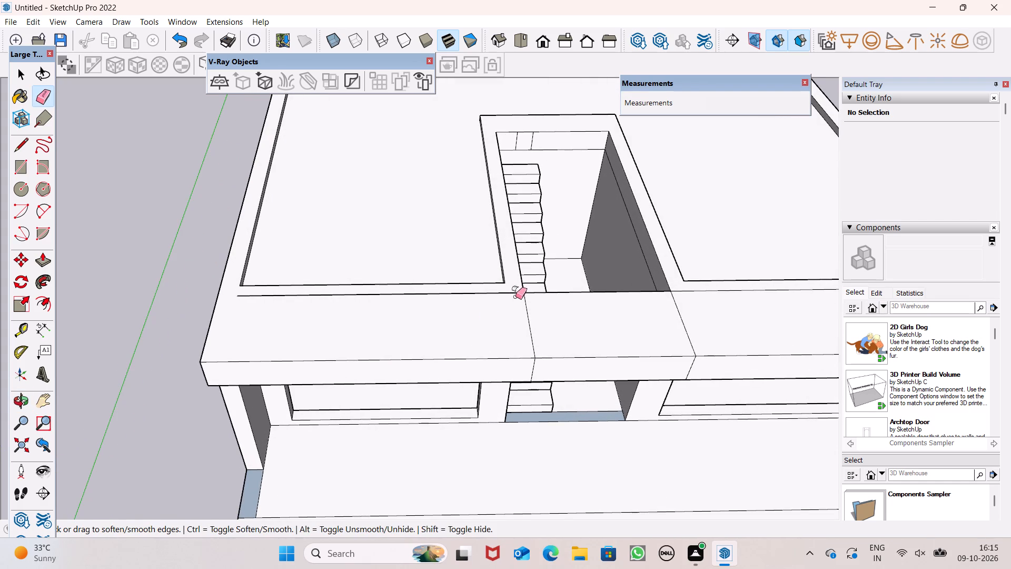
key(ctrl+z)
Erase the seam lines on both sides of the stairwell, across the overhang's top and down the fascia's front face.
drag(528, 339, 689, 330)
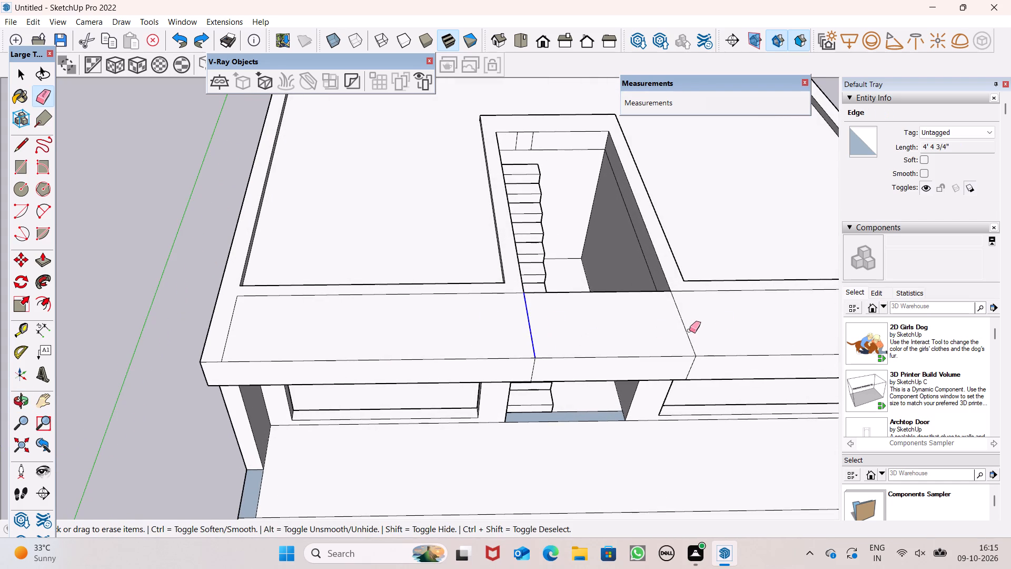
drag(689, 330, 680, 336)
click(693, 367)
click(531, 372)
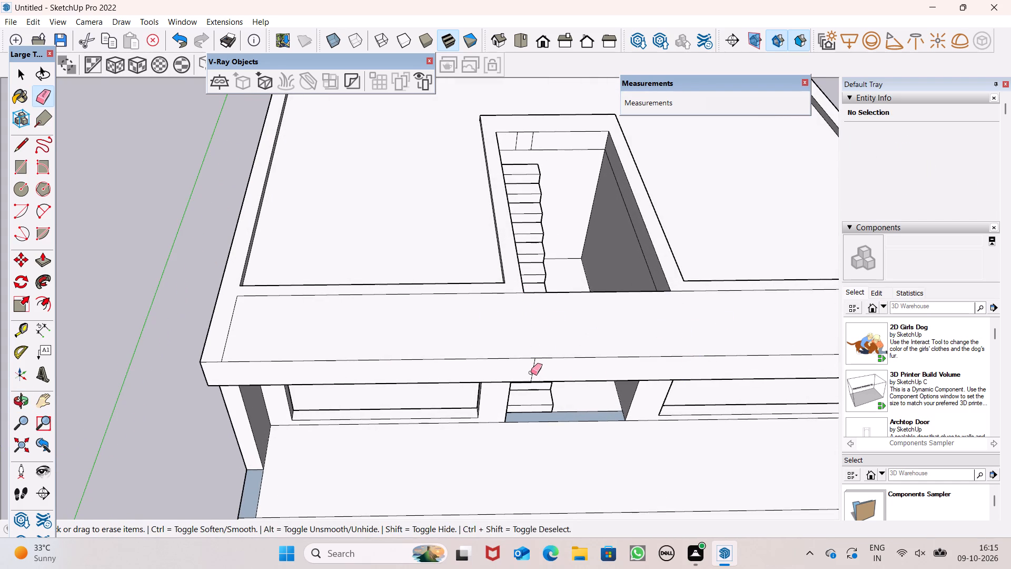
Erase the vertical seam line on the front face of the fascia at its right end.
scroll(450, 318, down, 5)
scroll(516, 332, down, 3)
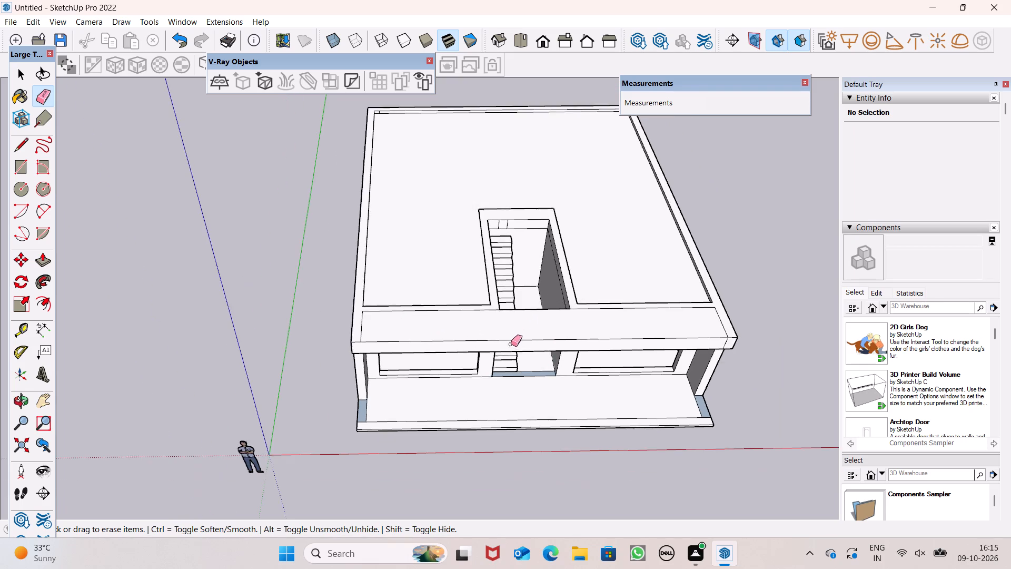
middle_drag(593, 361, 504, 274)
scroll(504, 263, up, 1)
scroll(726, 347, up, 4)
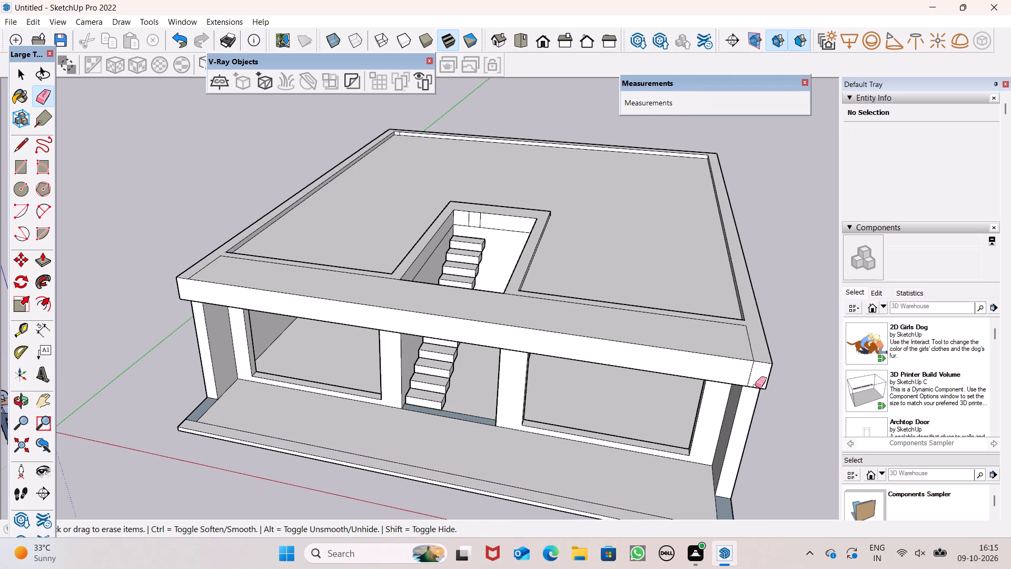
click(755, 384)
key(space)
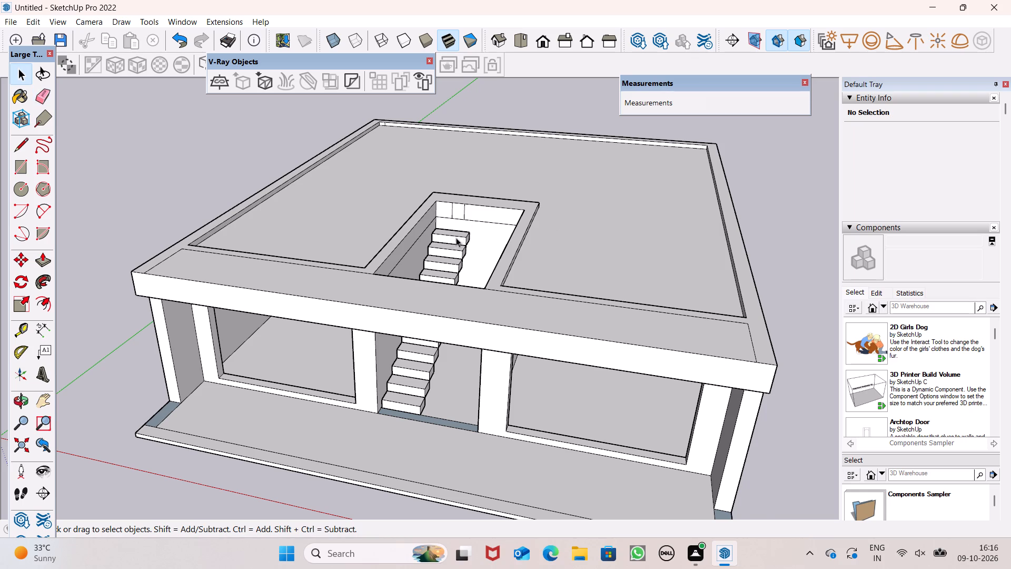
Examine the cleaned-up front fascia, openings and roof overhang from the front and from above.
middle_drag(456, 245, 516, 153)
scroll(516, 153, up, 1)
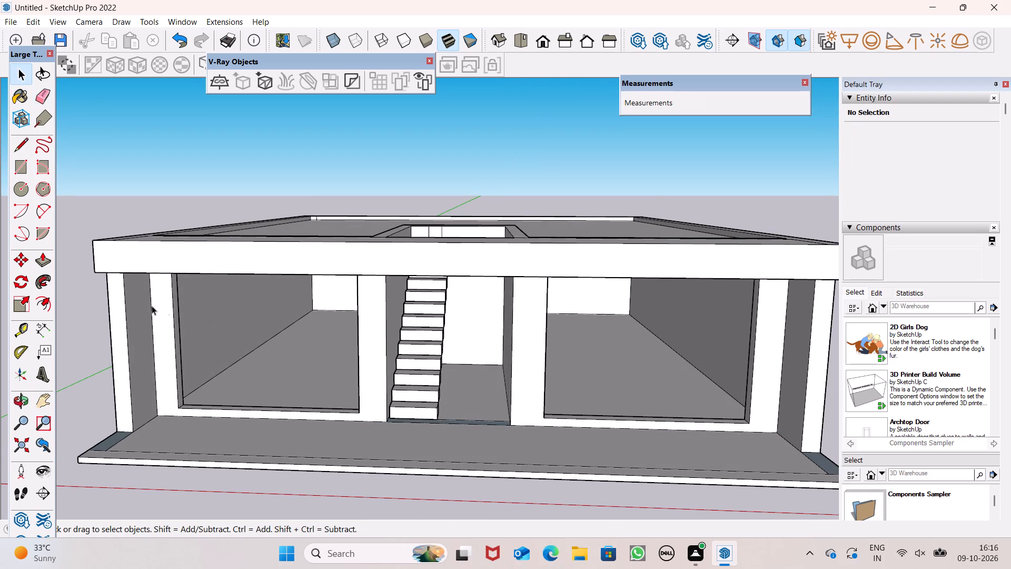
scroll(263, 252, down, 3)
scroll(289, 243, up, 1)
scroll(289, 243, down, 1)
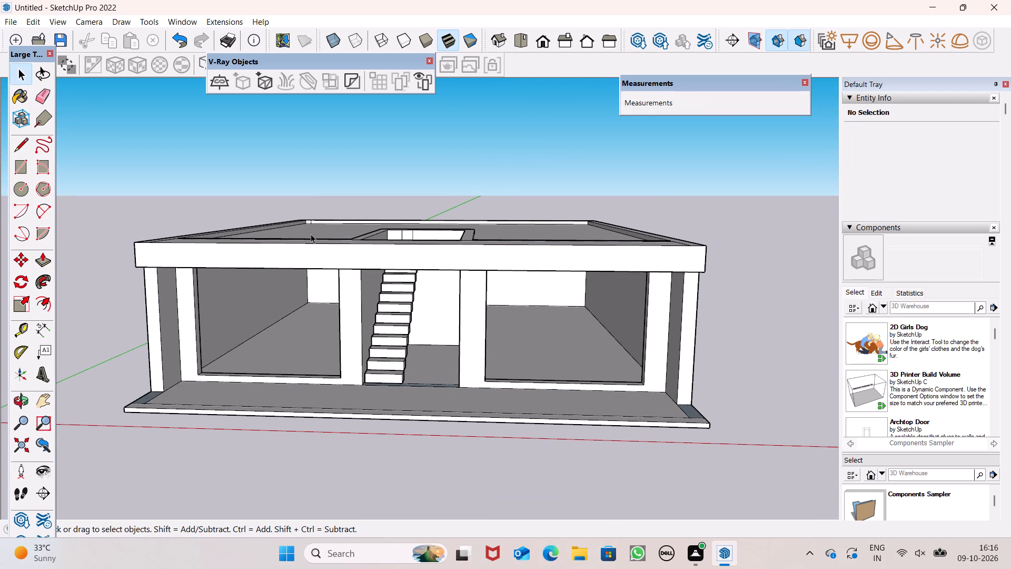
scroll(345, 233, down, 4)
middle_drag(354, 273, 333, 320)
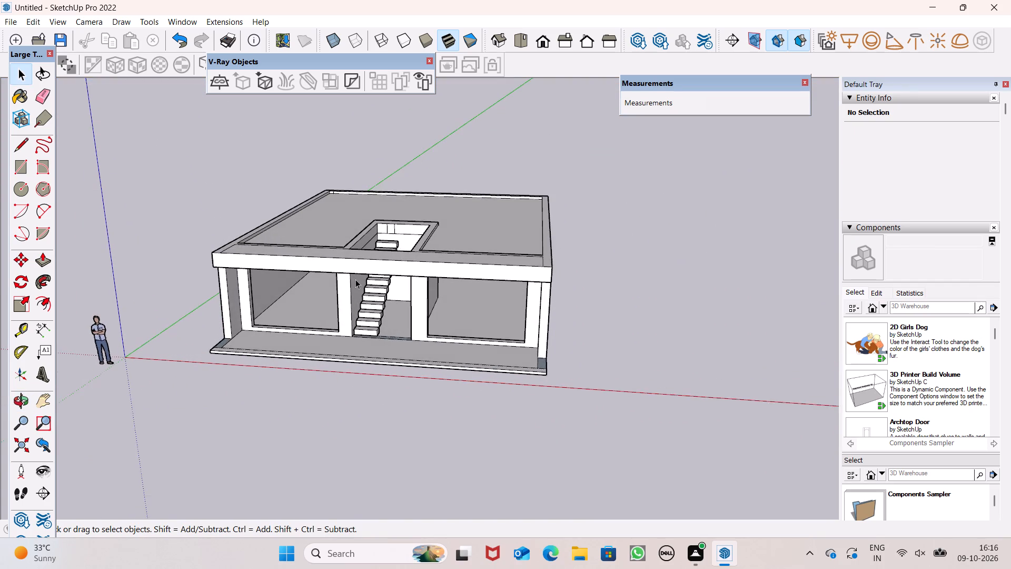
scroll(352, 279, down, 4)
scroll(269, 268, up, 9)
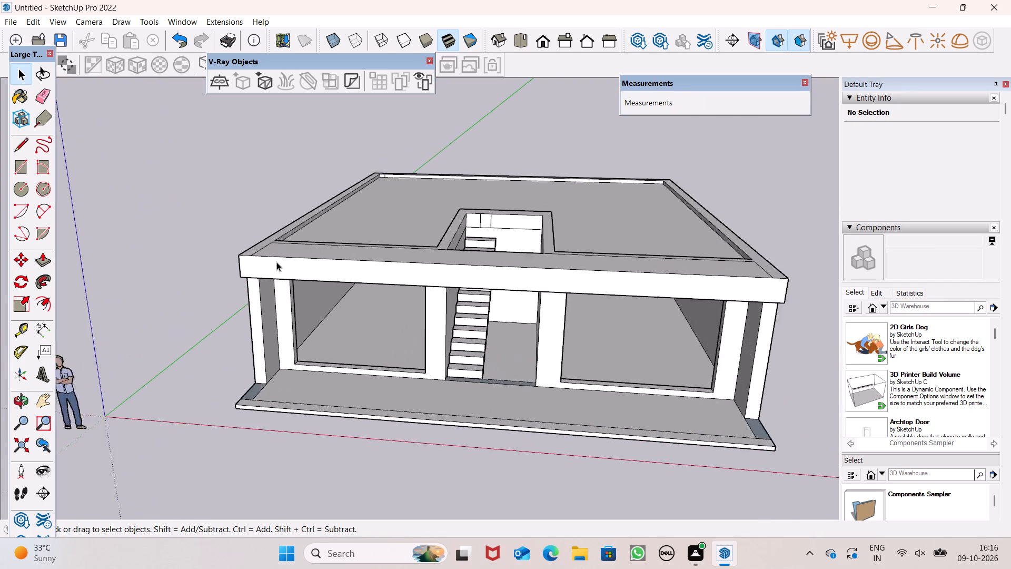
scroll(276, 262, up, 2)
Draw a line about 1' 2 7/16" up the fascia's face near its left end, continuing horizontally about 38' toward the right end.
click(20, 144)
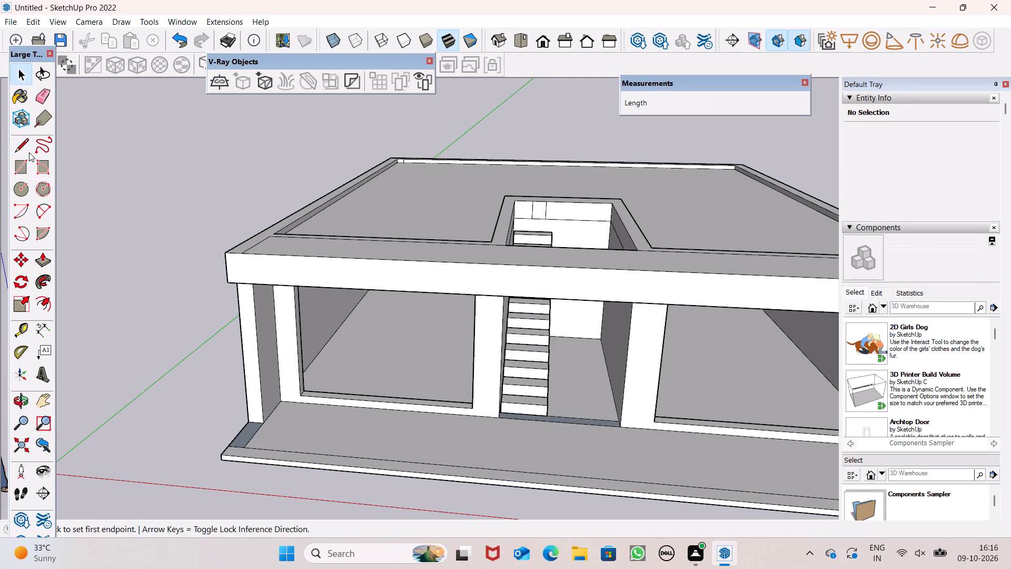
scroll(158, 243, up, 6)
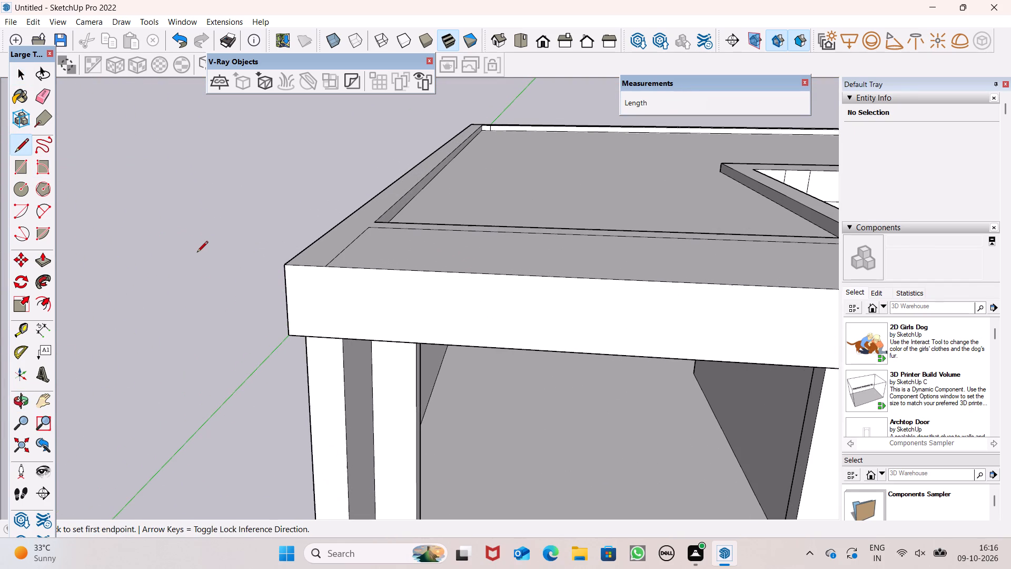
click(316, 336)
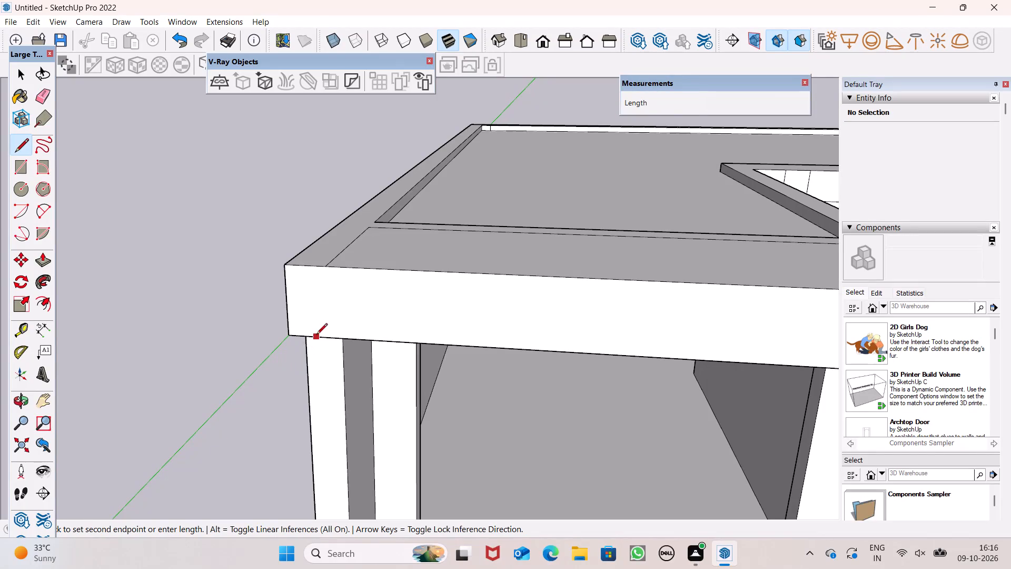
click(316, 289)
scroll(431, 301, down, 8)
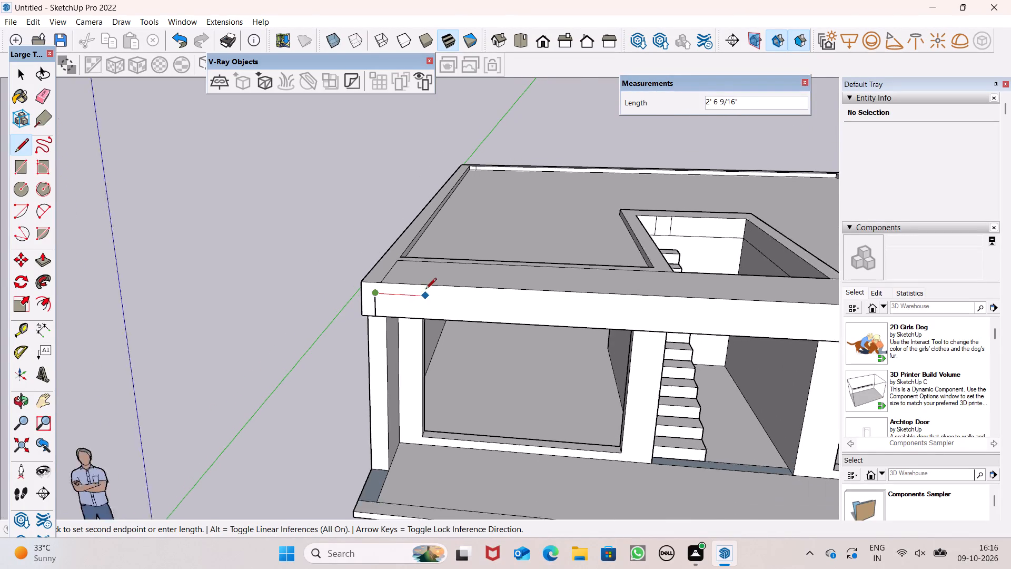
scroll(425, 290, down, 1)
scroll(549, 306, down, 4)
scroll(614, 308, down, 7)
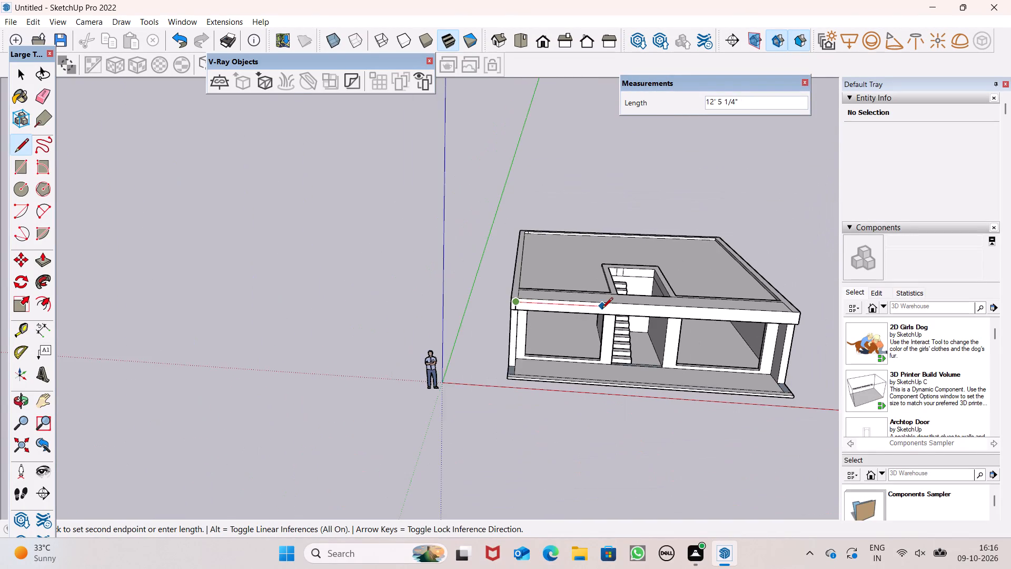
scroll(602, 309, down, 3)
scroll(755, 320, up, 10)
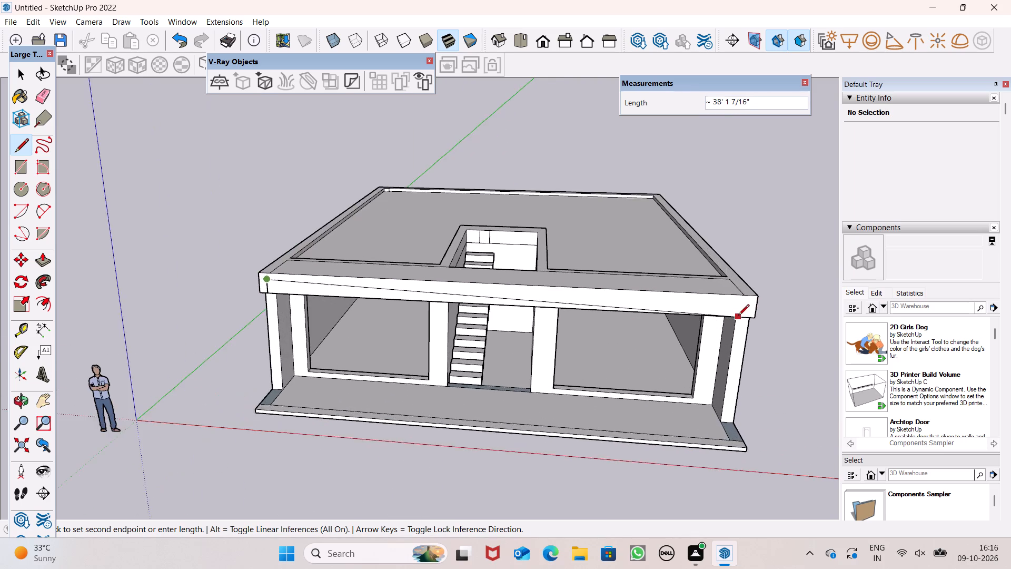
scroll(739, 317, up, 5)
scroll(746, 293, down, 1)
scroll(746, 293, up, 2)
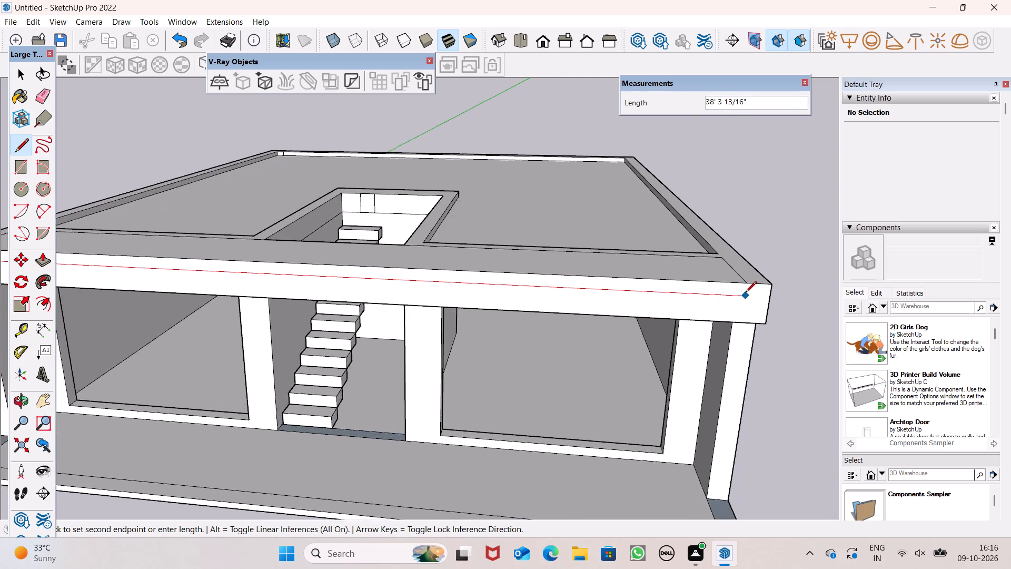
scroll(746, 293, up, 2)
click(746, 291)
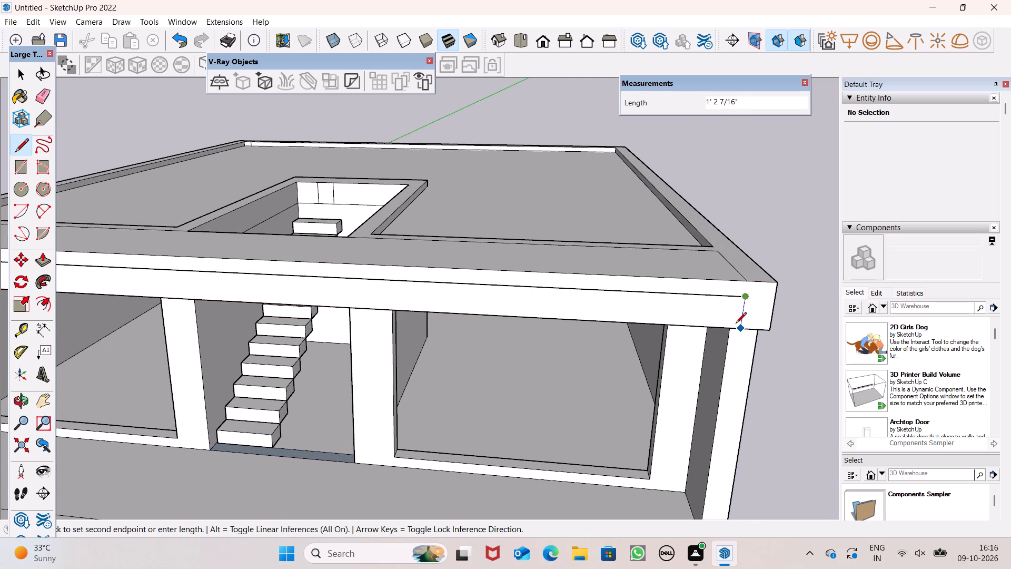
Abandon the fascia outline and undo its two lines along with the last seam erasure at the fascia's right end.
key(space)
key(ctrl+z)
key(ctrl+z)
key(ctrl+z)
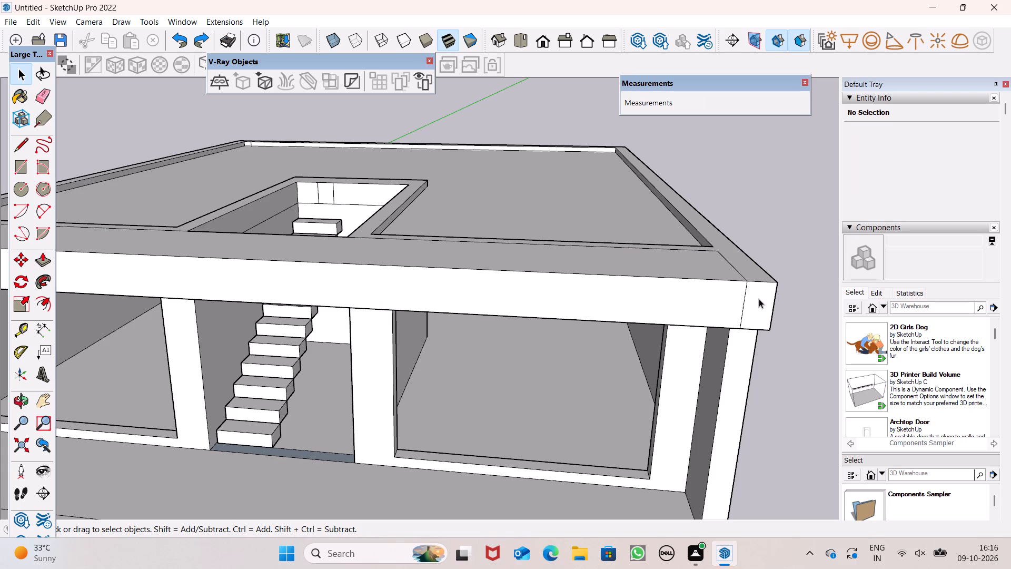
Undo the earlier seam erasures on the fascia's front face, back to the vertical seam near its left end.
scroll(781, 262, down, 7)
key(ctrl+z)
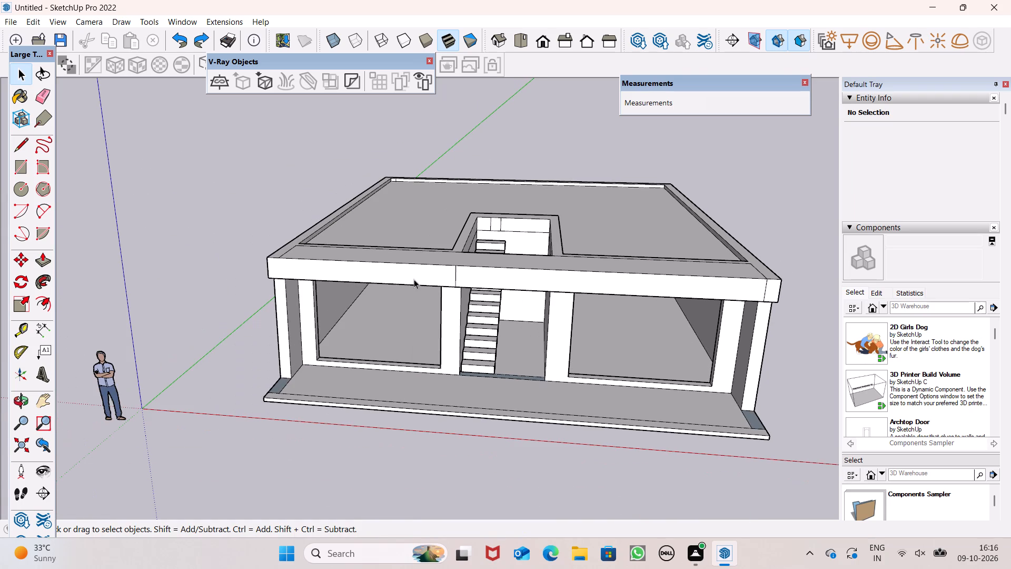
key(ctrl+z)
key(ctrl+z)
key(ctrl+z)
Erase the two vertical seam lines on the fascia's front face at either side of the staircase opening.
click(44, 110)
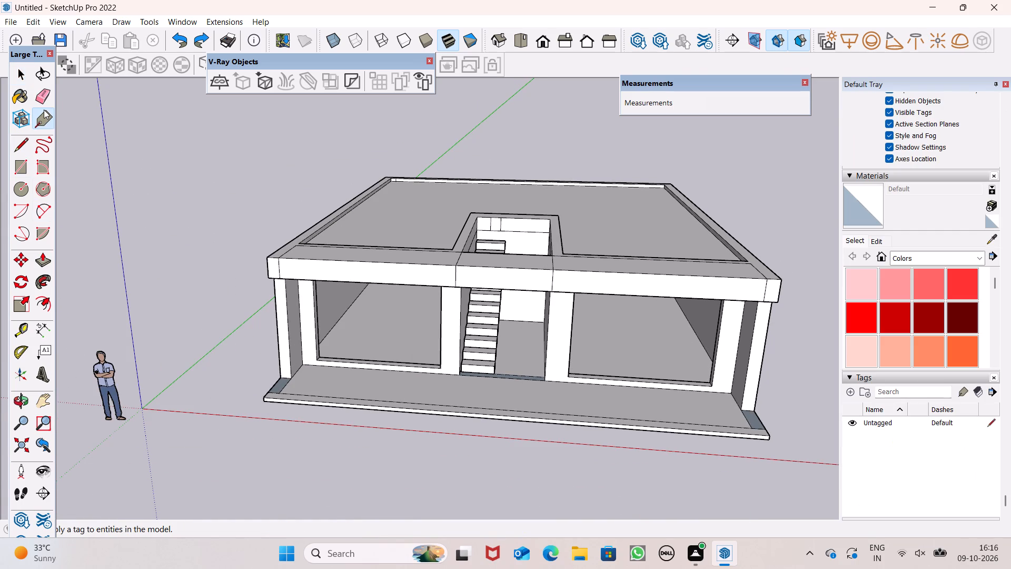
click(43, 99)
scroll(405, 222, up, 5)
click(509, 336)
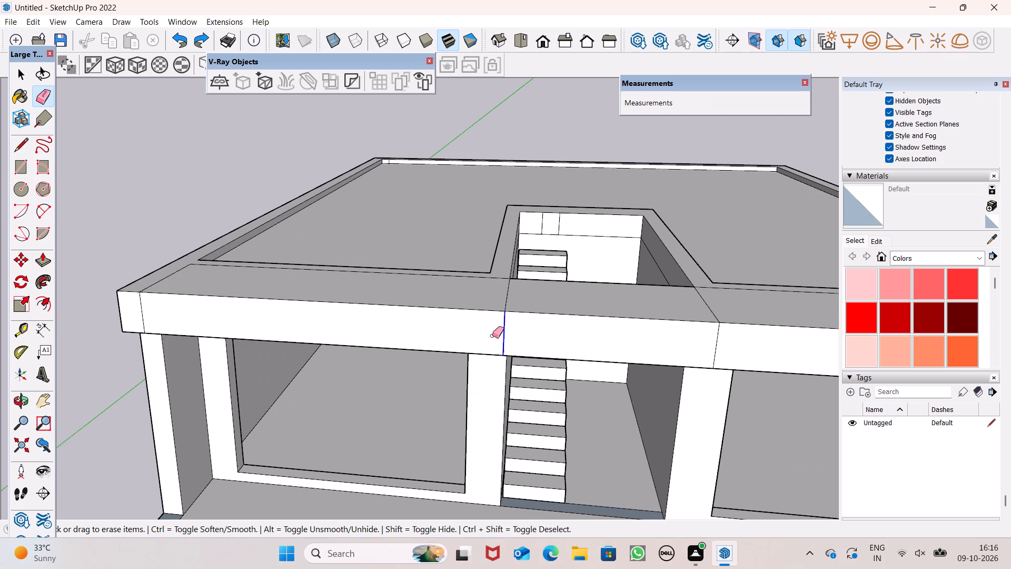
drag(745, 347, 695, 347)
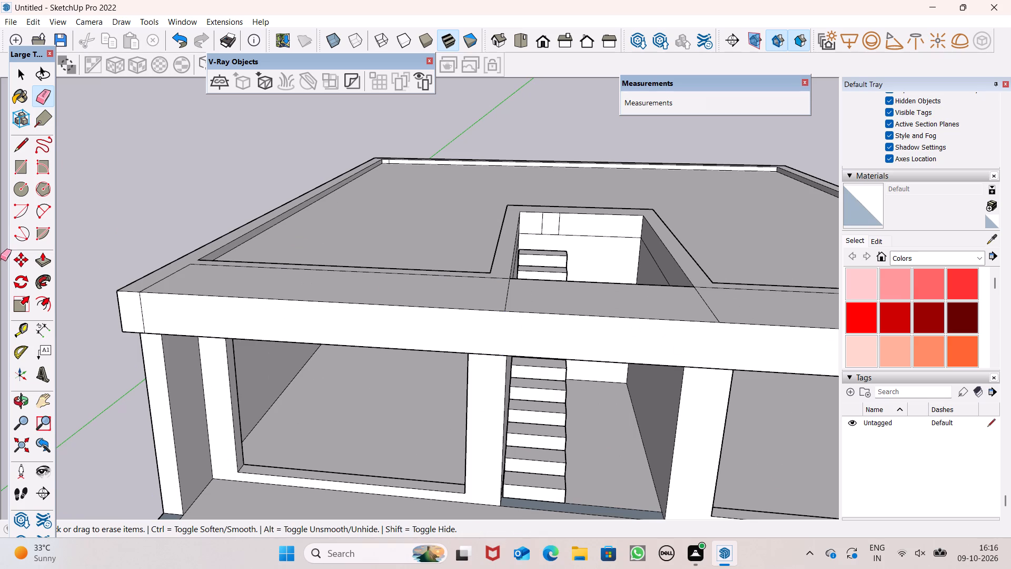
Draw a 38' horizontal line across the upper part of the fascia's front face, between its two end seams.
click(23, 147)
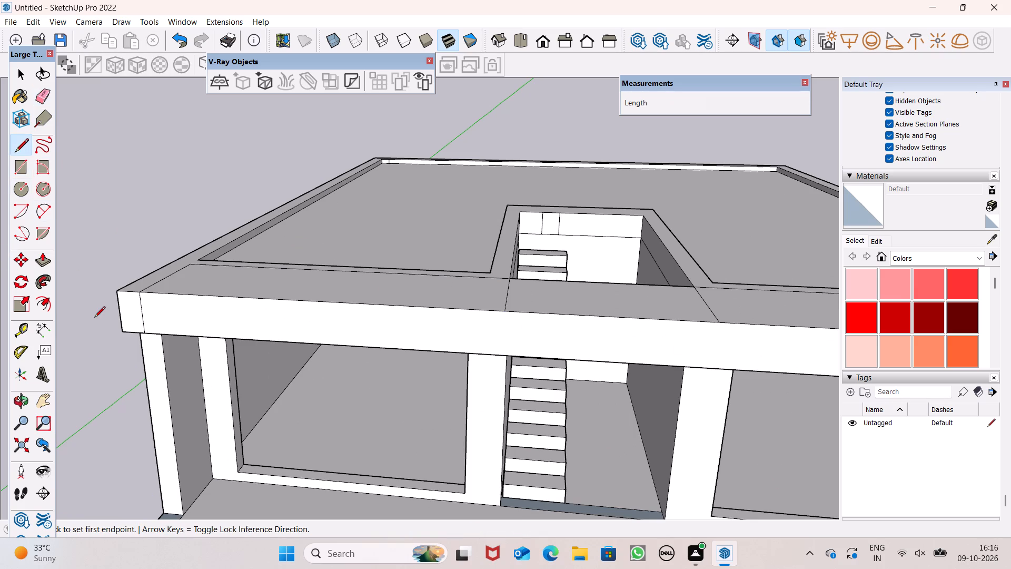
click(140, 305)
scroll(246, 312, up, 1)
scroll(245, 312, down, 5)
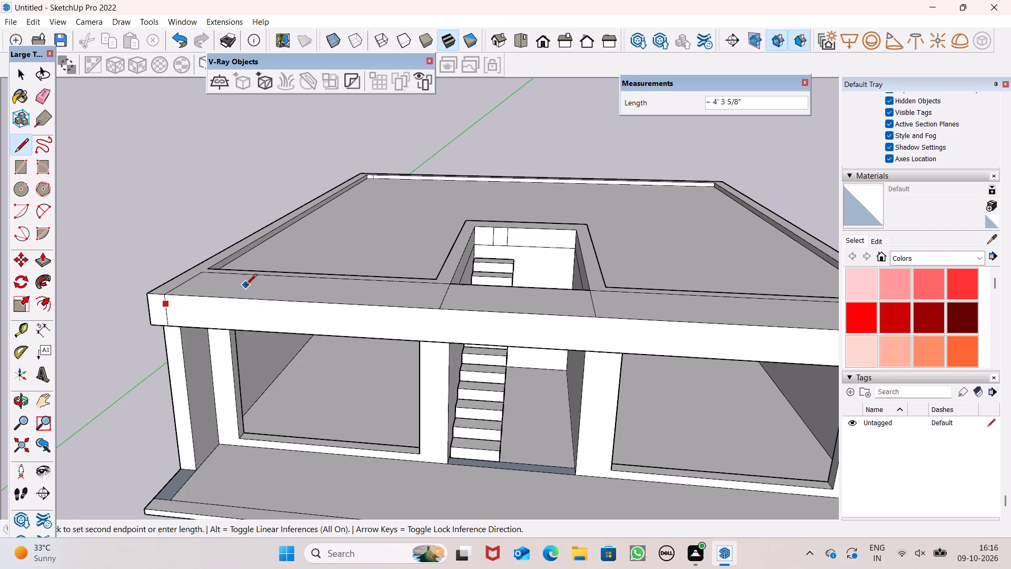
scroll(250, 278, up, 1)
scroll(358, 296, down, 5)
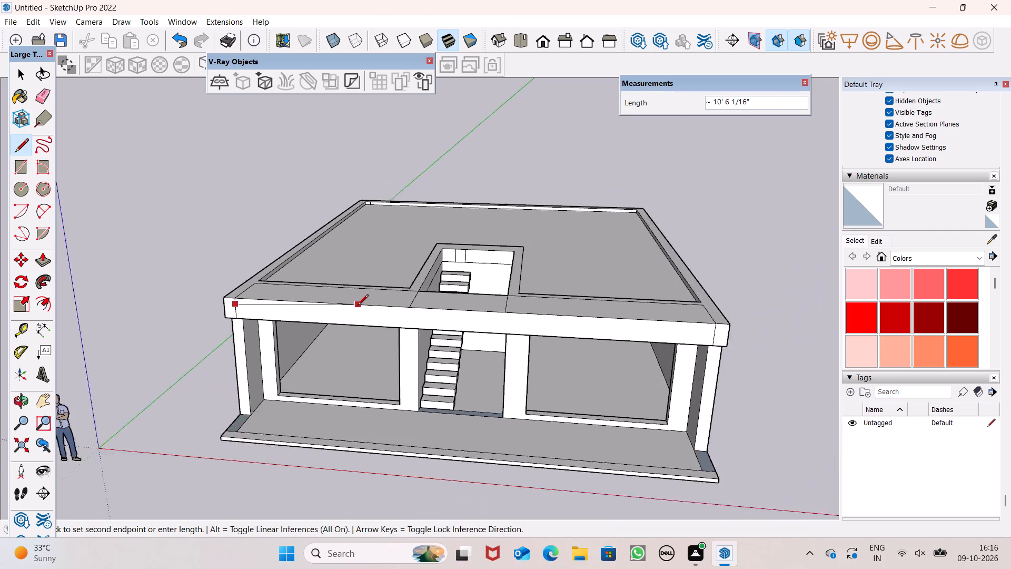
scroll(358, 306, down, 2)
scroll(588, 341, up, 6)
scroll(689, 323, up, 3)
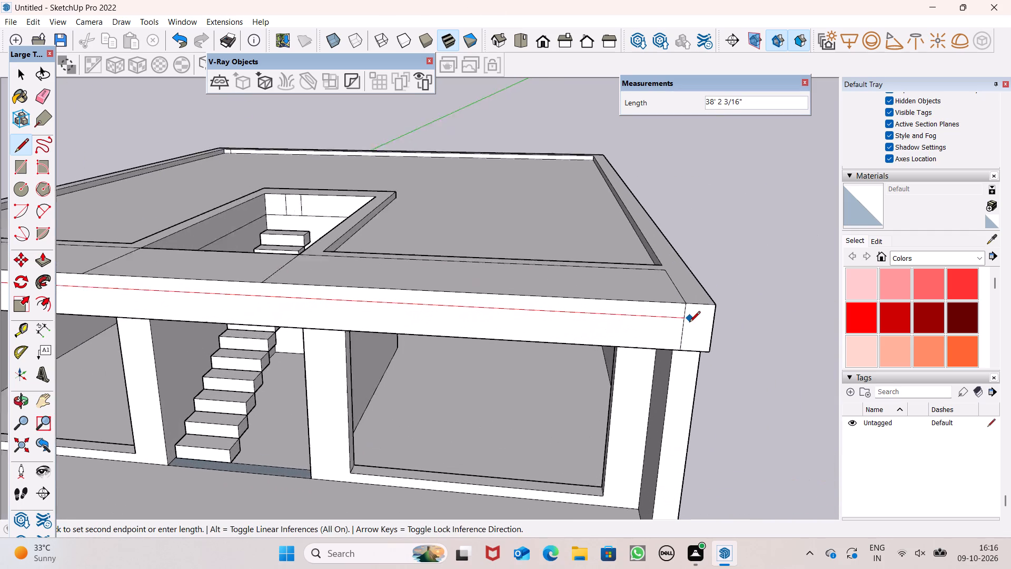
scroll(689, 323, up, 6)
click(687, 315)
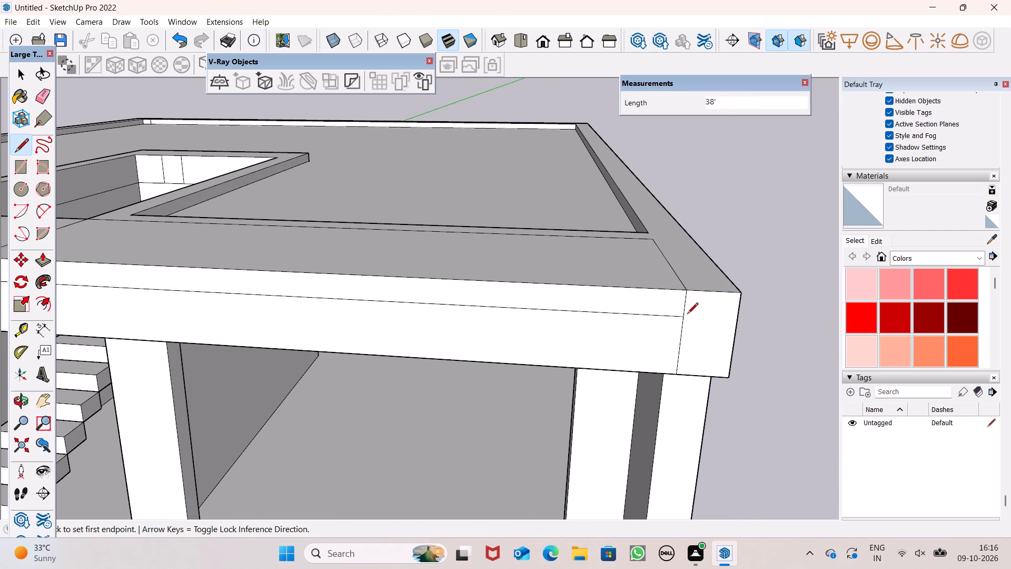
scroll(678, 281, down, 3)
scroll(780, 268, down, 6)
scroll(731, 287, down, 3)
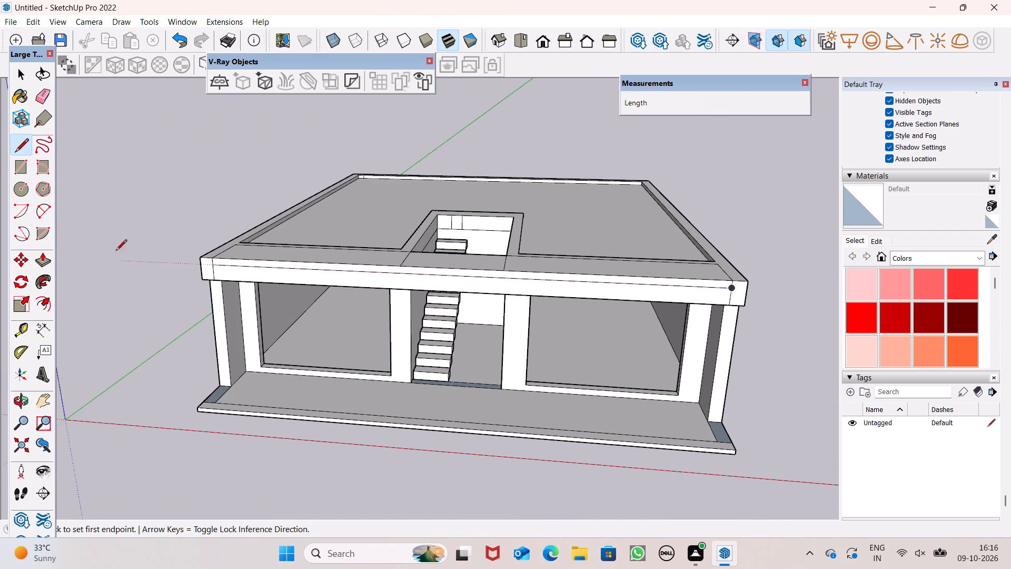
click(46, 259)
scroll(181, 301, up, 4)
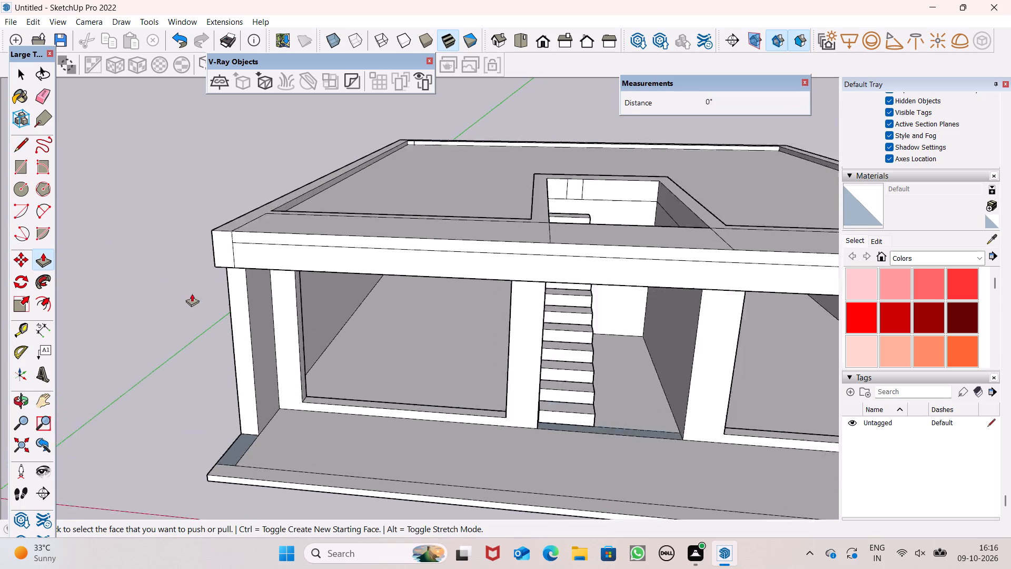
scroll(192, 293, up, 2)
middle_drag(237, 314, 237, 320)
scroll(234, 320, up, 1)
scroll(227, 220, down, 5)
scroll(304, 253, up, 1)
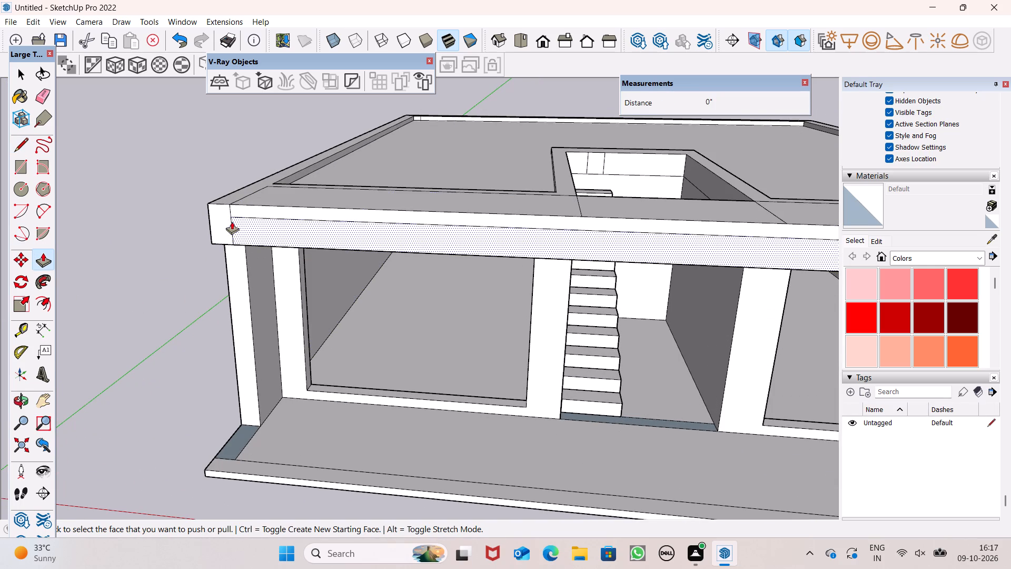
Erase the short seam segments above the horizontal line at both ends of the fascia's front face.
click(44, 90)
scroll(225, 222, up, 5)
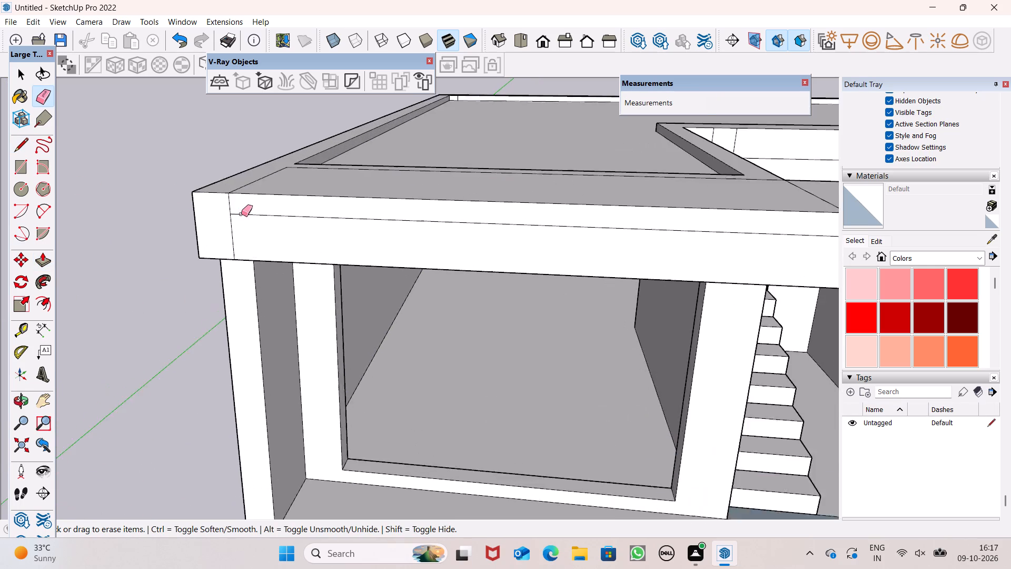
scroll(241, 214, up, 2)
drag(232, 208, 217, 203)
scroll(95, 241, down, 6)
scroll(0, 246, down, 7)
scroll(595, 260, up, 2)
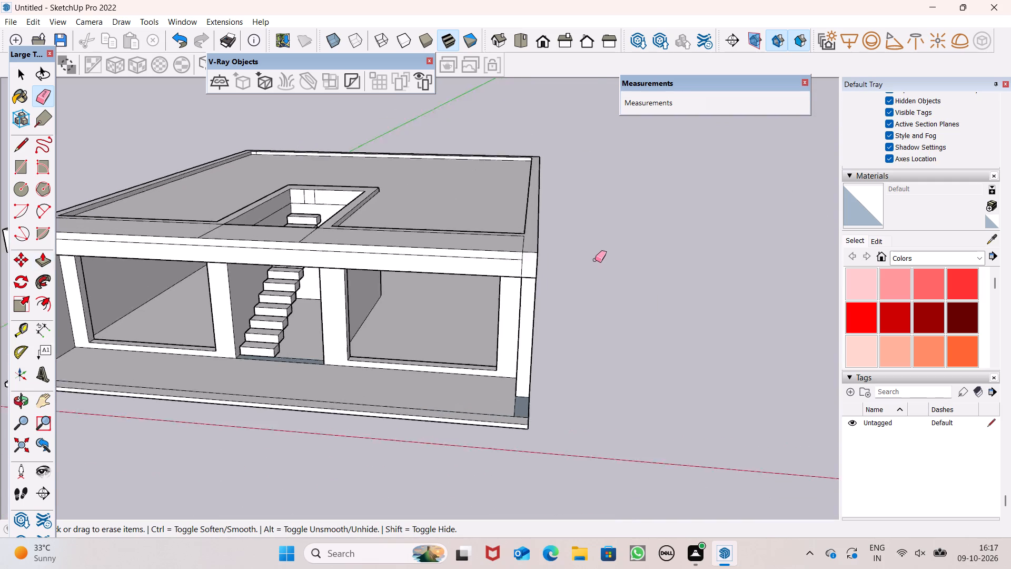
scroll(595, 260, up, 5)
scroll(448, 271, up, 5)
drag(408, 243, 402, 241)
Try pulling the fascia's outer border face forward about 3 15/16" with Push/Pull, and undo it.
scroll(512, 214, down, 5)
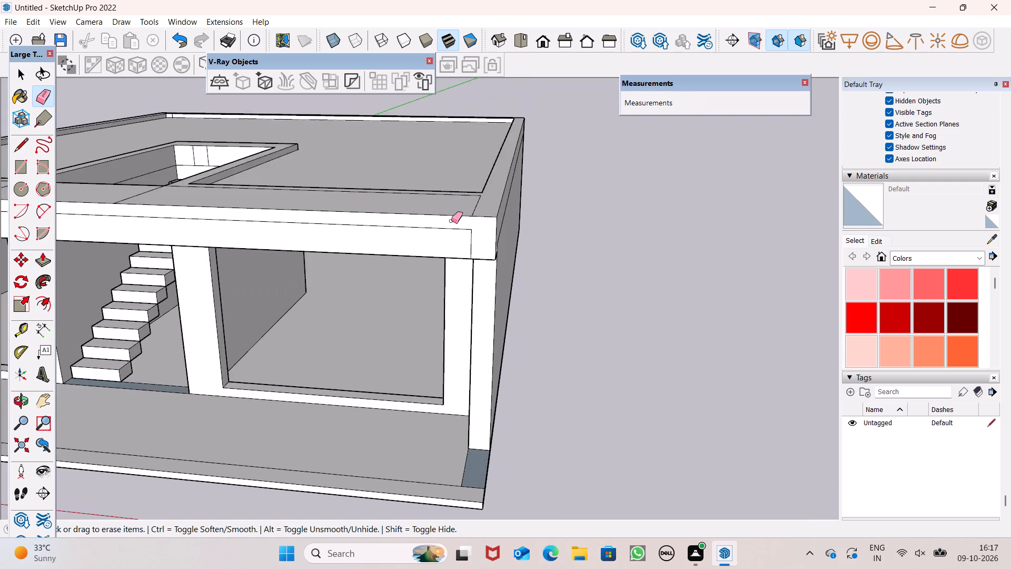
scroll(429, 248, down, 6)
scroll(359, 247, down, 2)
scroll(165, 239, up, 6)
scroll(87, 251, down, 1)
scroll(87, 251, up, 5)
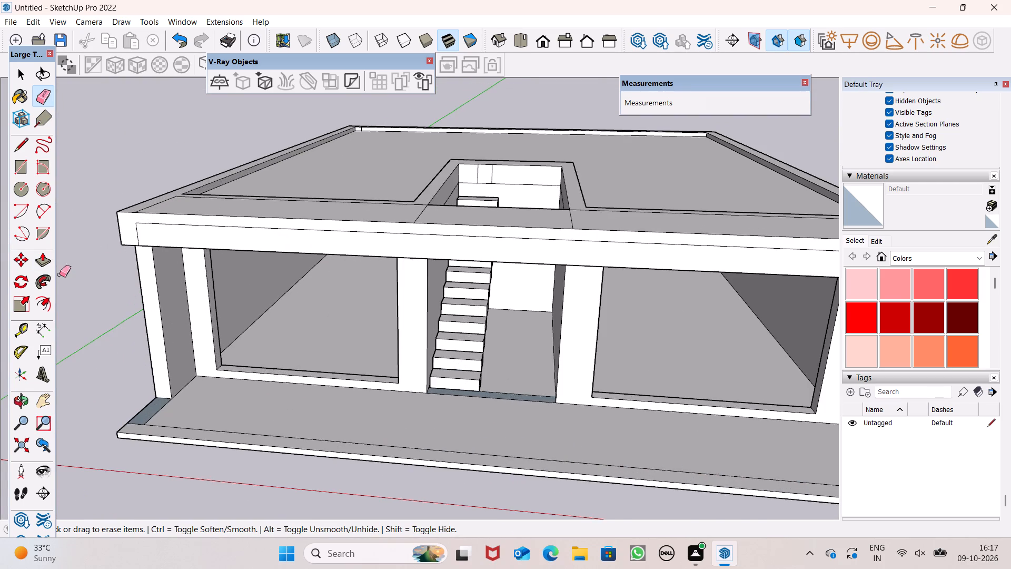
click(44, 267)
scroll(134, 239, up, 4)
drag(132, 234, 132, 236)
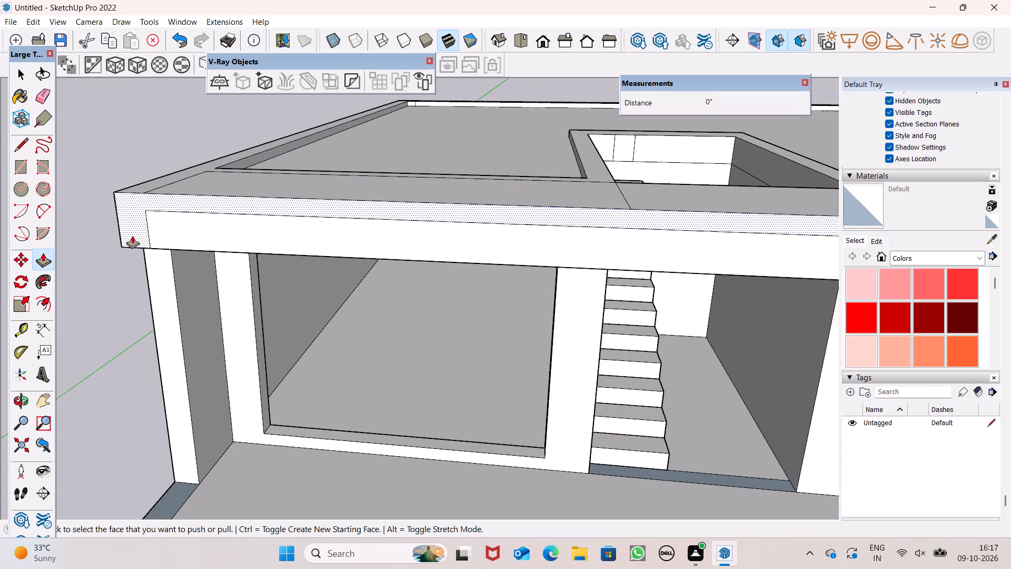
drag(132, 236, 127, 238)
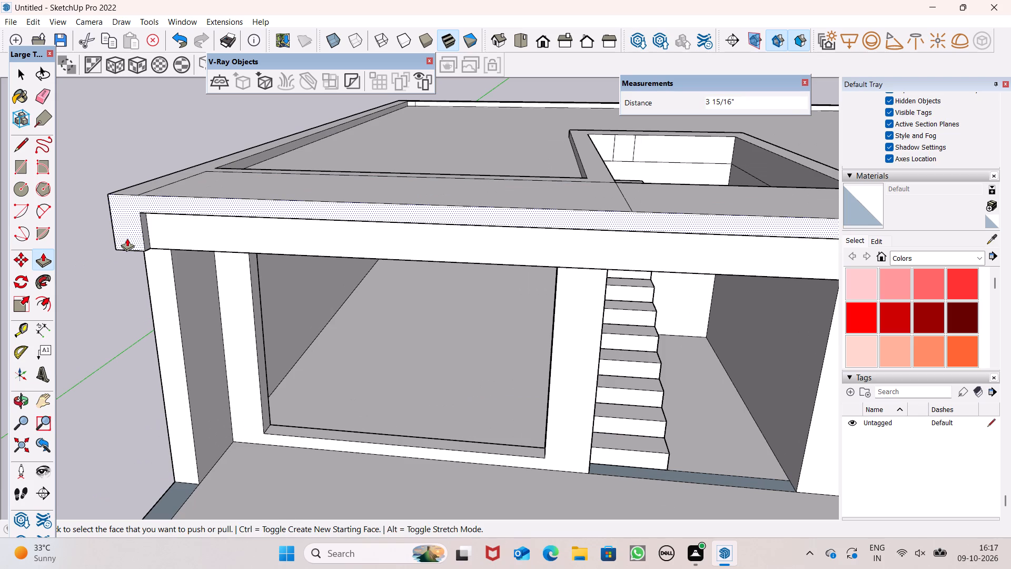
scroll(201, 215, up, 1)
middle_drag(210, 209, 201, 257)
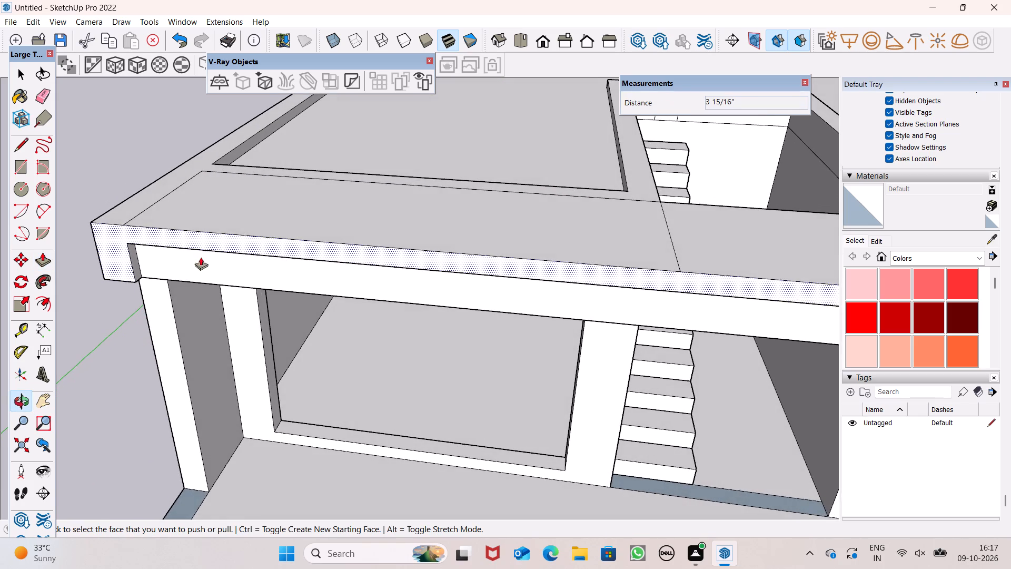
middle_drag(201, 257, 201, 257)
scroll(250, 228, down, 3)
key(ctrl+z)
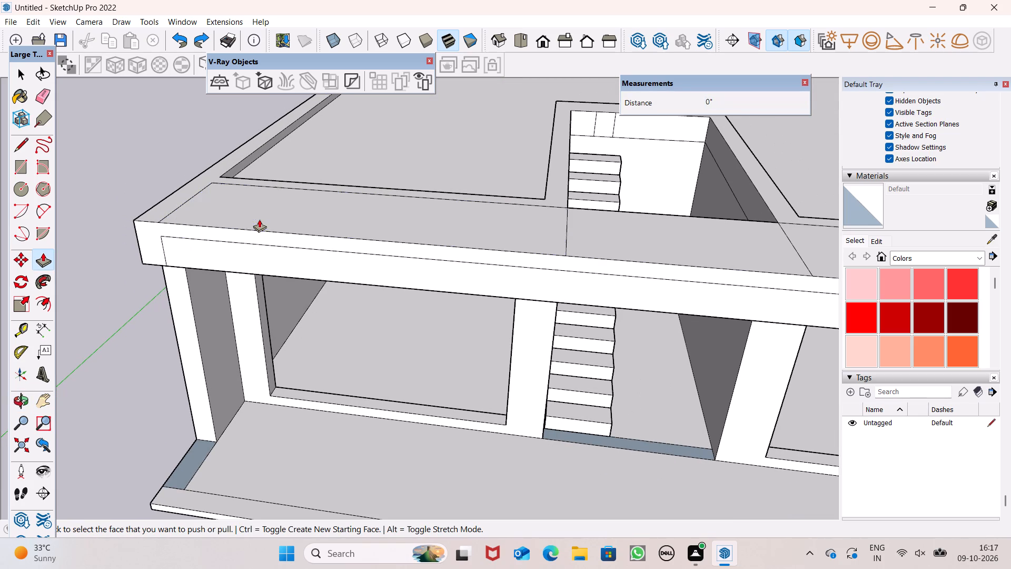
Place a guide line on top of the roof about 8 1/8" behind the fascia's front edge.
scroll(220, 223, down, 1)
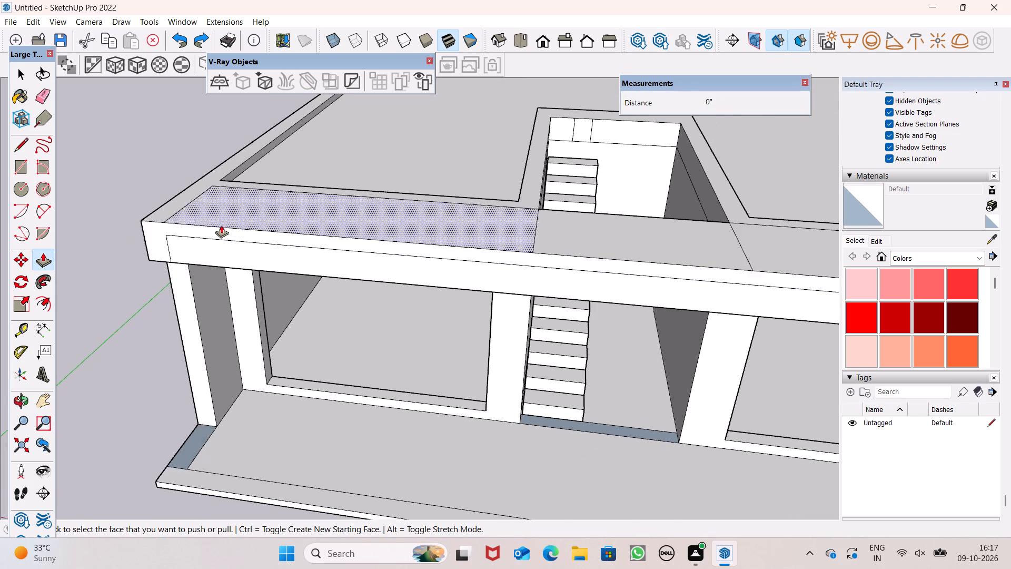
scroll(221, 225, down, 2)
middle_drag(270, 279, 283, 356)
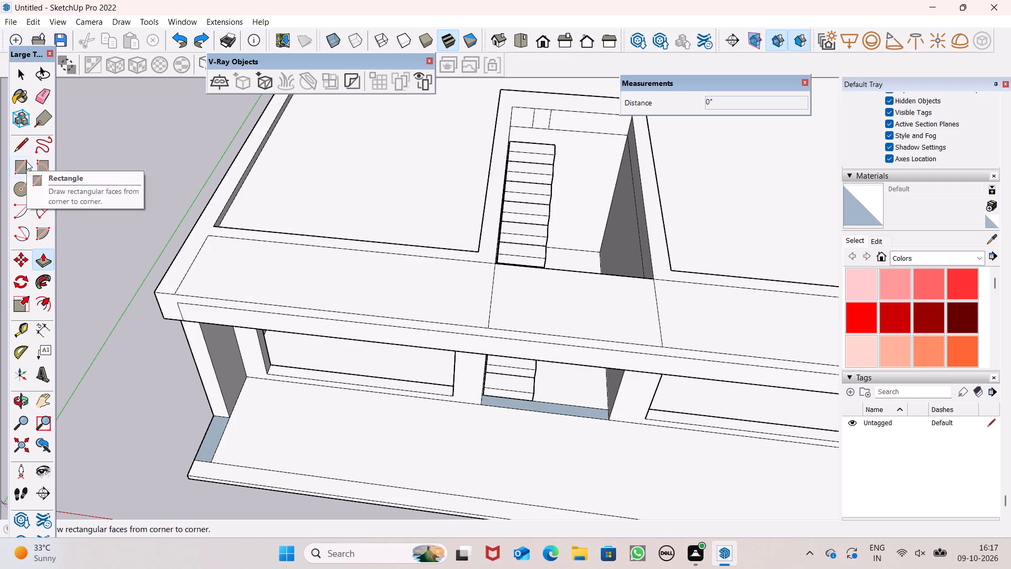
click(23, 145)
scroll(171, 301, down, 2)
middle_drag(241, 337, 285, 409)
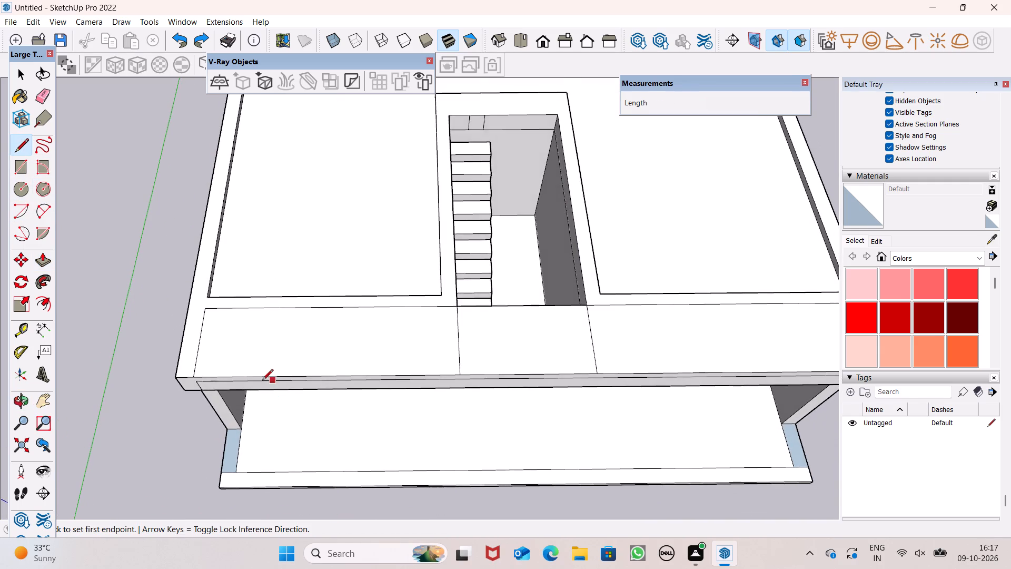
scroll(222, 372, up, 5)
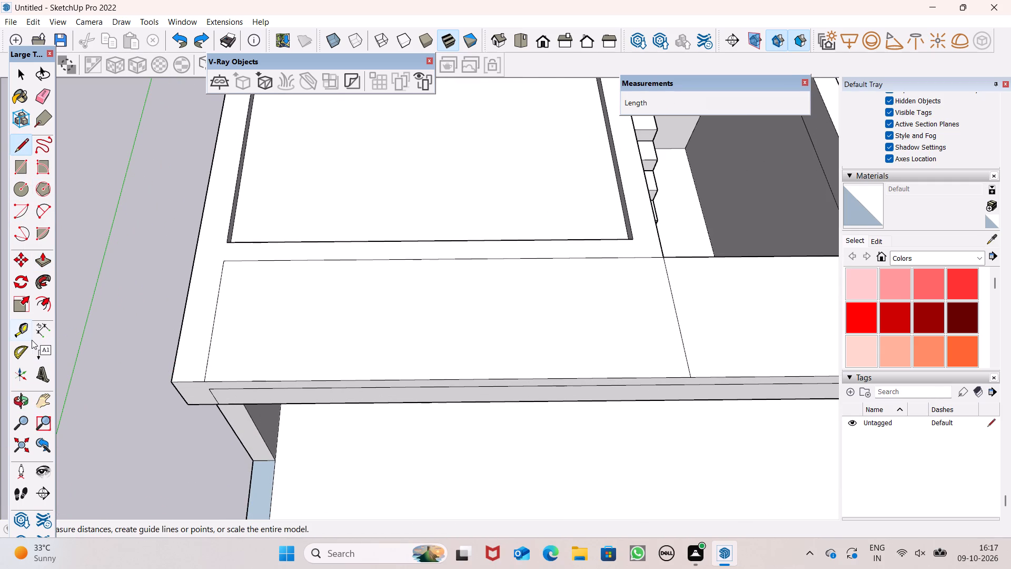
click(22, 339)
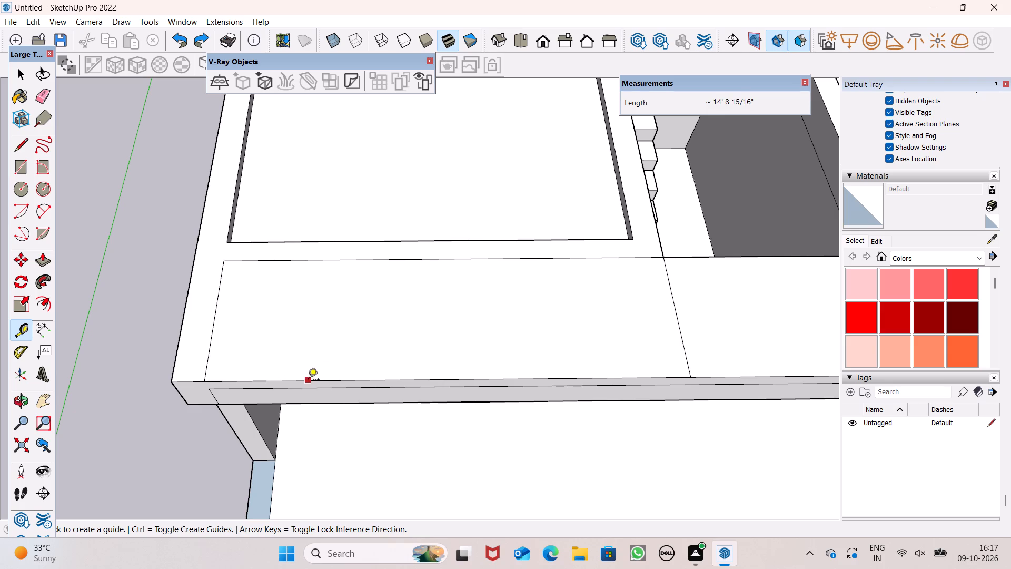
click(306, 380)
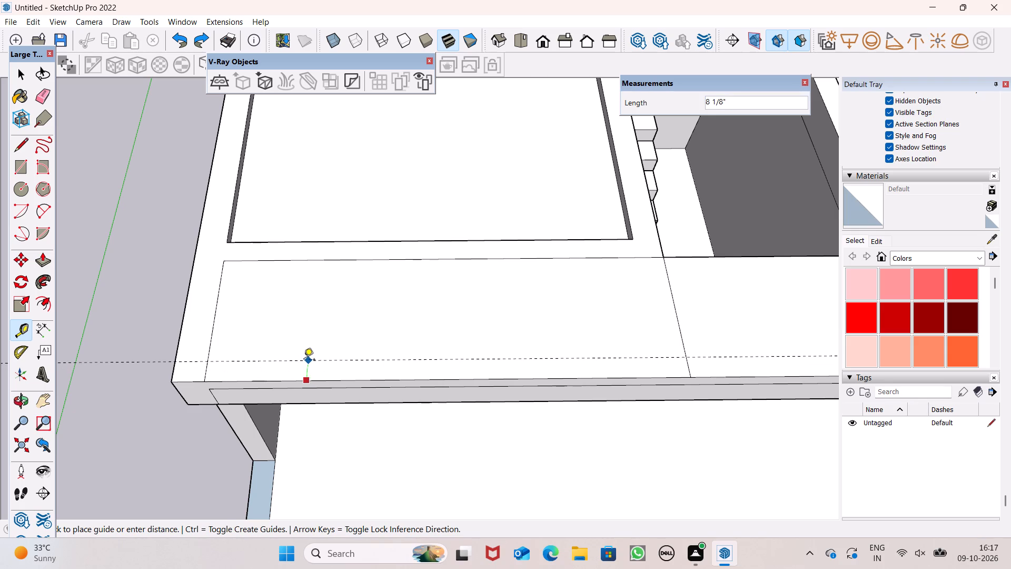
click(304, 360)
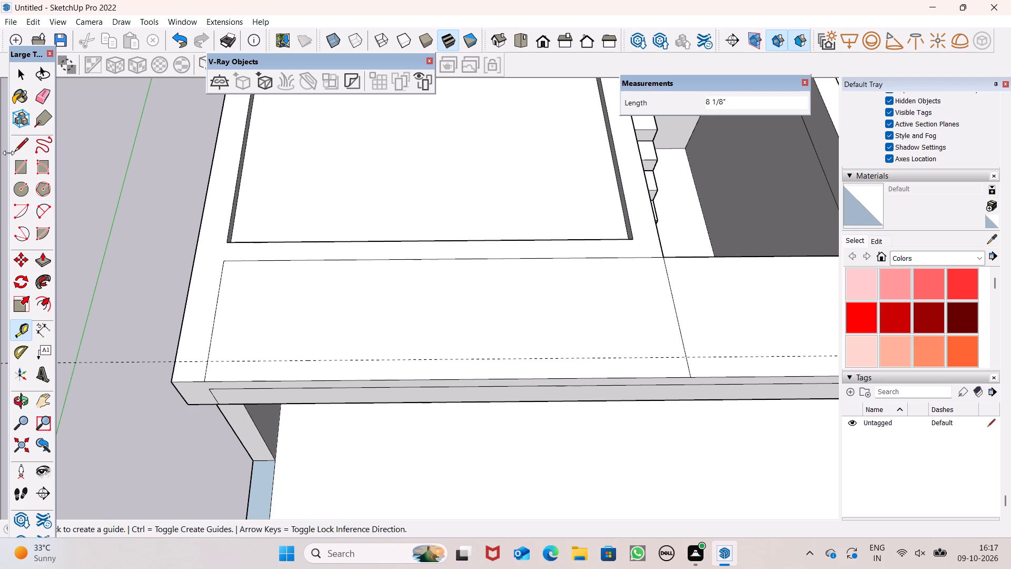
Draw a 40' line along the guide across the full width of the roof top, from side edge to side edge.
click(22, 149)
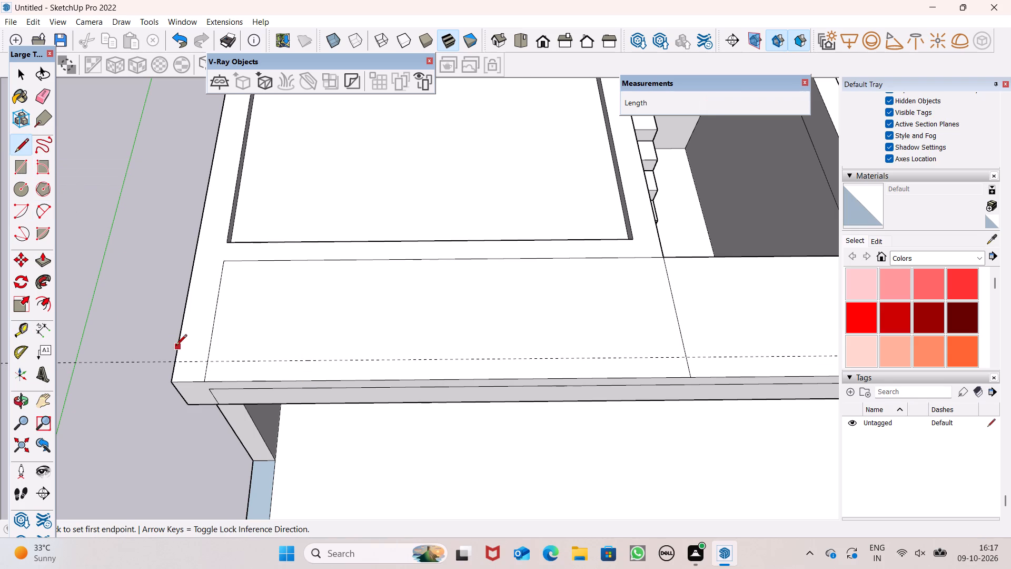
scroll(176, 346, down, 4)
click(175, 357)
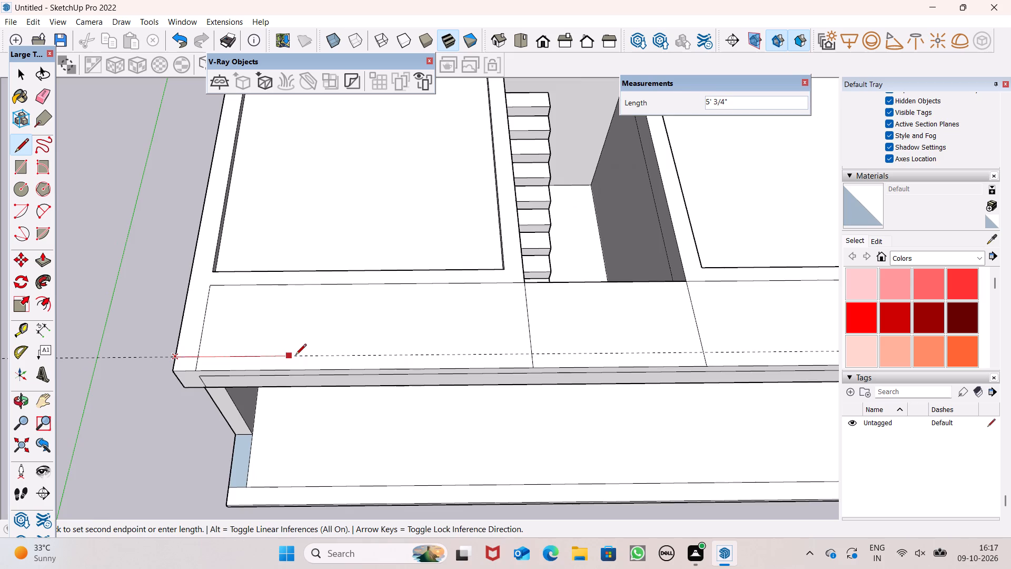
scroll(296, 356, down, 10)
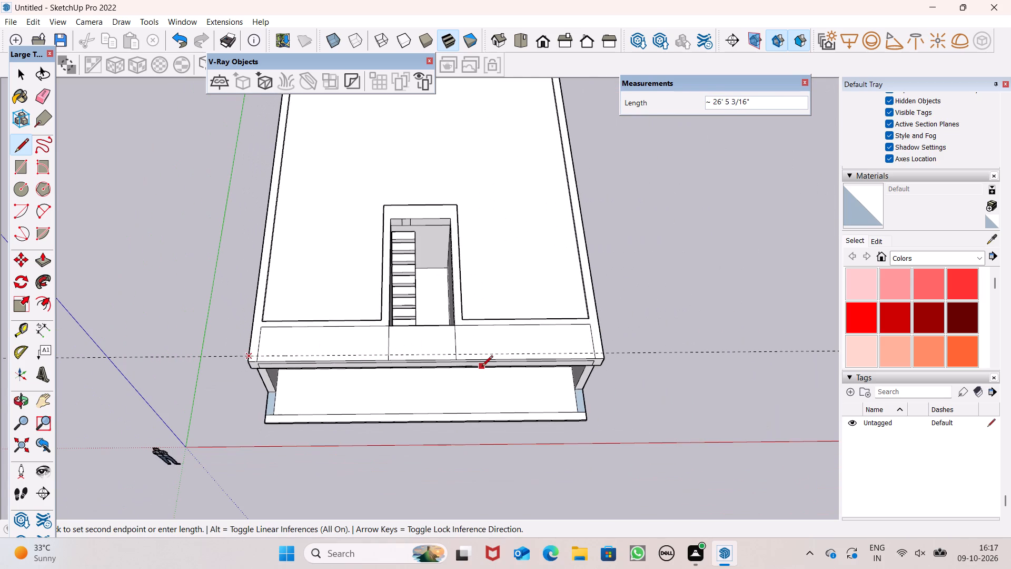
scroll(482, 367, down, 1)
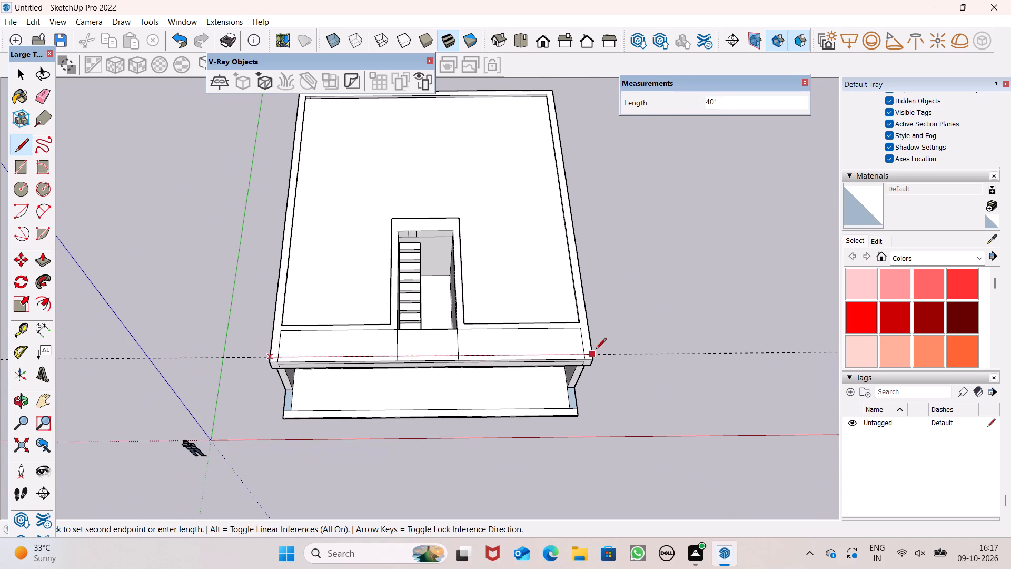
scroll(596, 350, up, 1)
scroll(596, 349, down, 1)
scroll(596, 349, up, 3)
scroll(560, 342, down, 1)
scroll(566, 348, up, 5)
scroll(628, 362, up, 8)
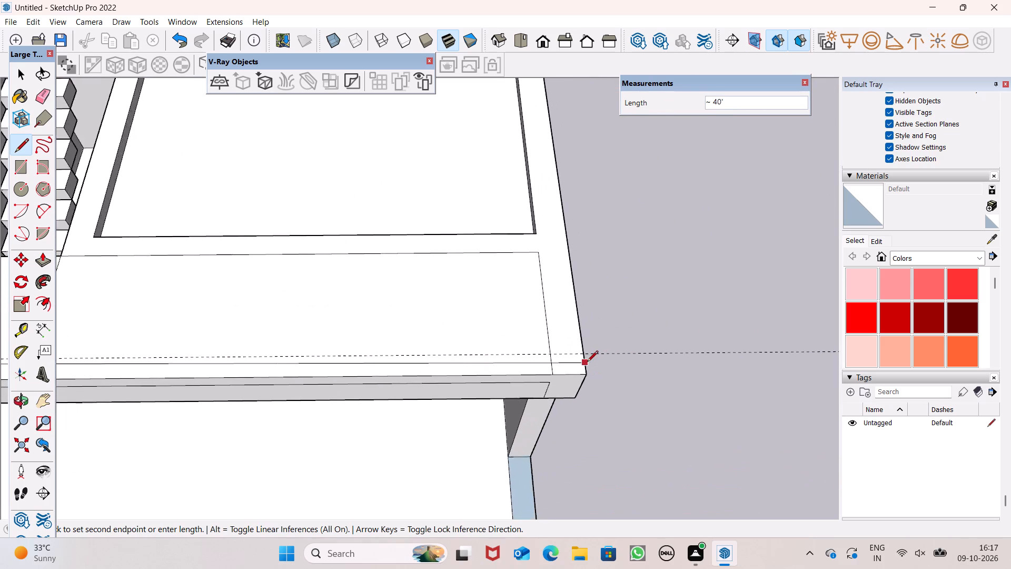
scroll(587, 362, up, 3)
click(577, 341)
scroll(578, 317, down, 3)
scroll(676, 308, down, 5)
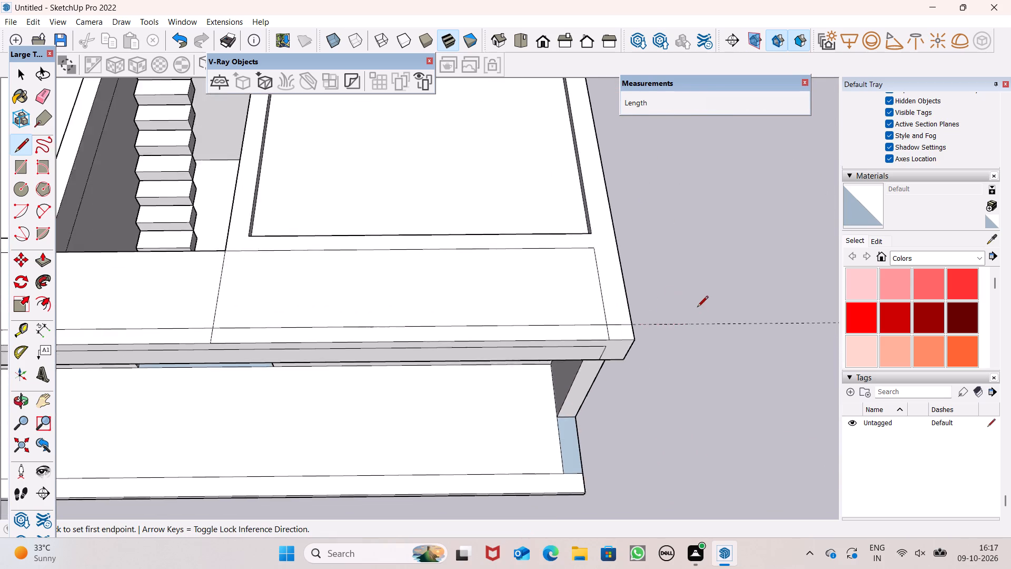
scroll(697, 308, down, 7)
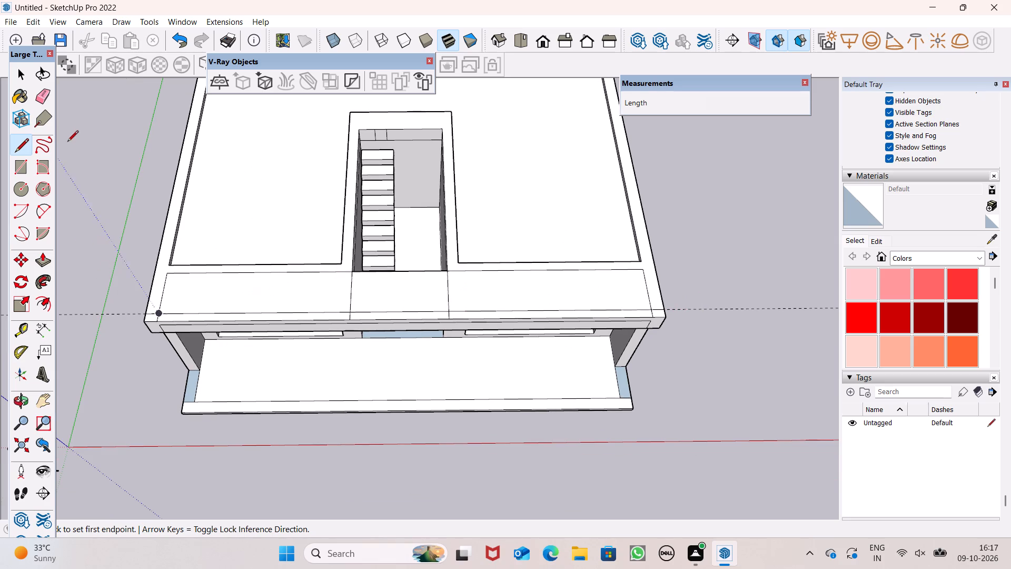
Erase the two staircase line segments crossing the narrow strip between the new 40' line and the roof's front edge.
click(37, 104)
scroll(384, 339, up, 3)
scroll(381, 339, down, 1)
scroll(381, 338, up, 1)
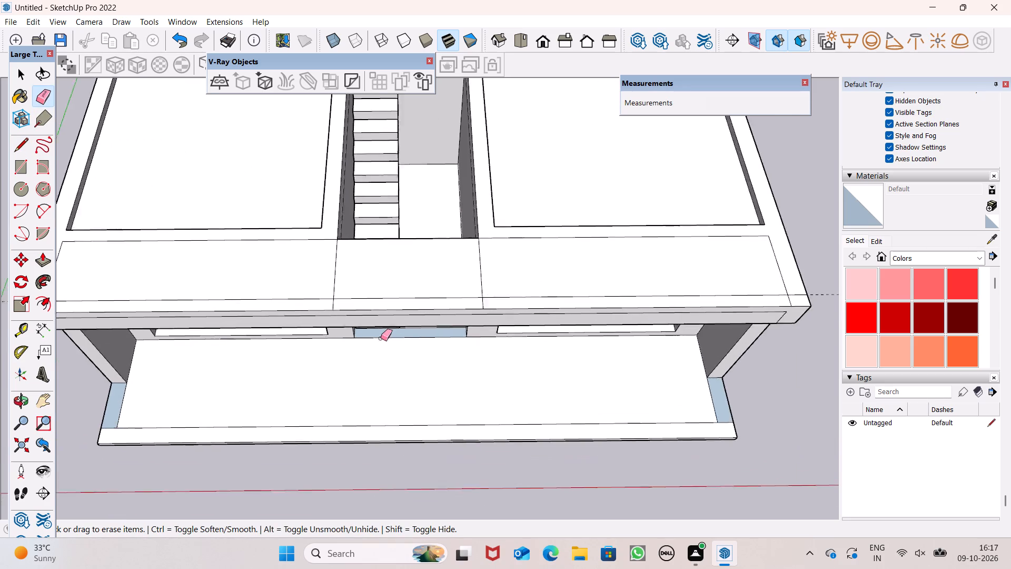
scroll(381, 338, up, 1)
scroll(341, 314, up, 5)
click(317, 293)
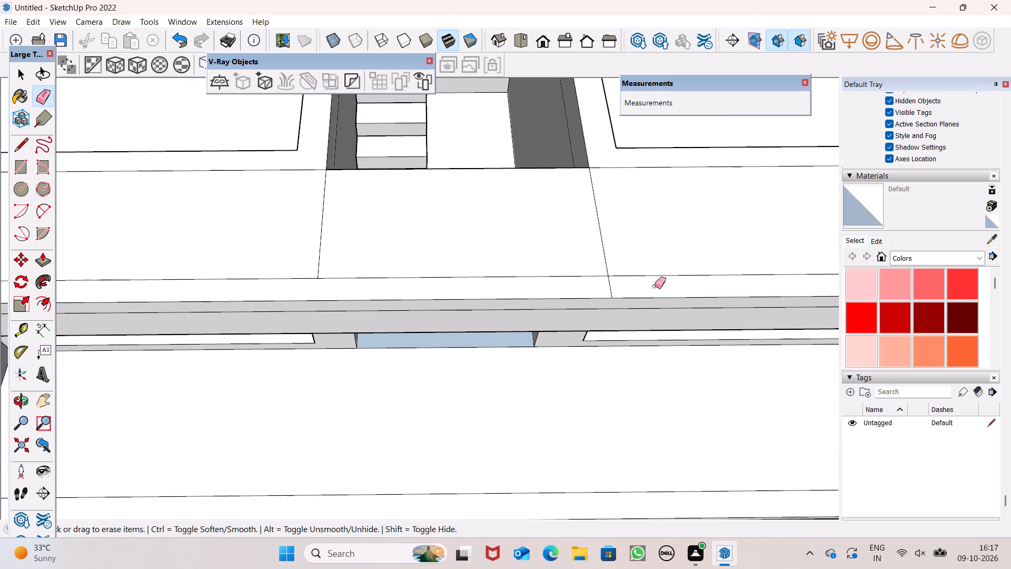
drag(614, 286, 595, 286)
Erase the dashed guide line running across the roof behind the fascia.
scroll(599, 260, down, 6)
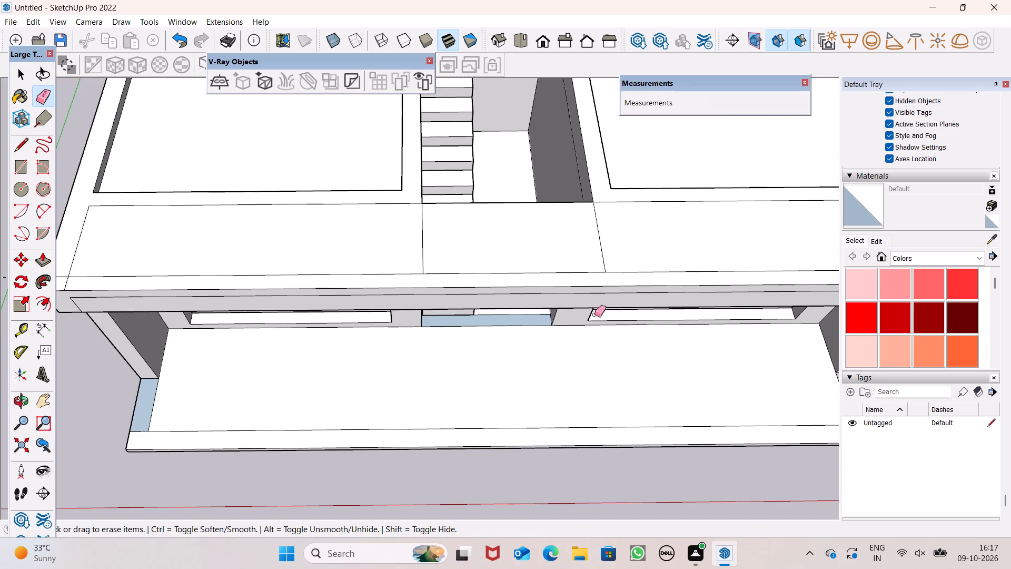
scroll(593, 315, down, 3)
scroll(417, 312, down, 3)
middle_drag(468, 333, 505, 280)
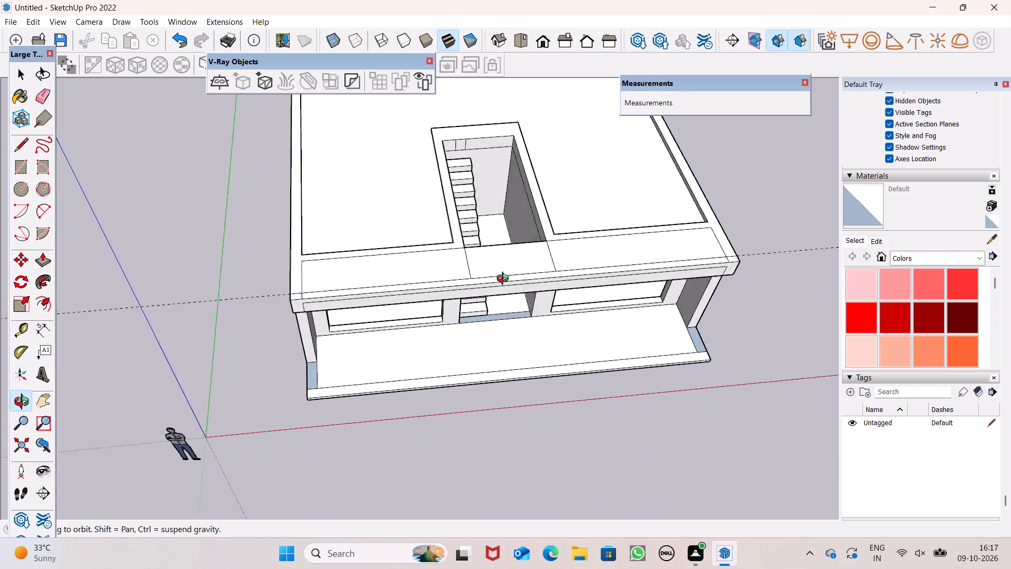
middle_drag(505, 280, 524, 195)
drag(244, 270, 245, 278)
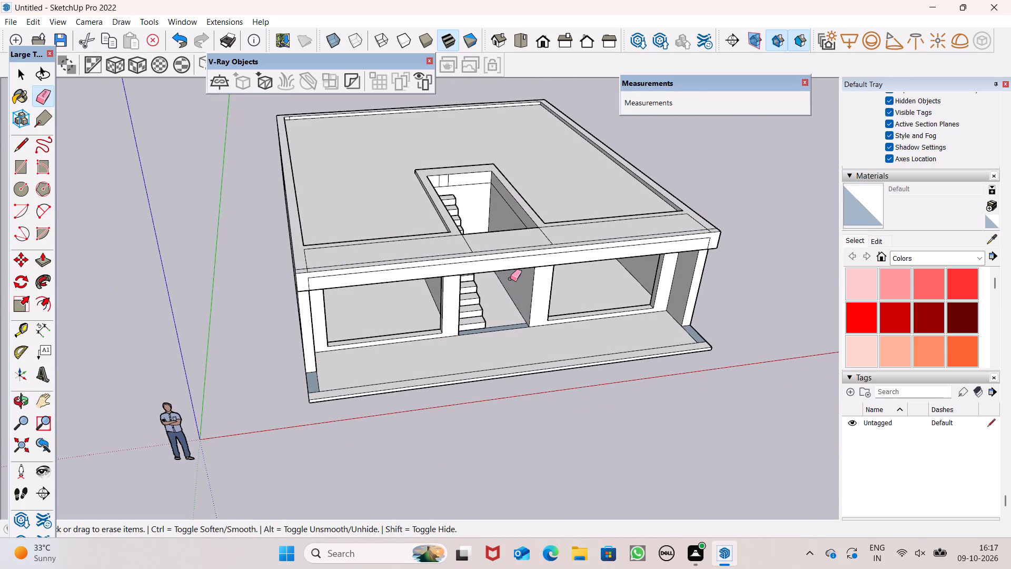
Pull the fascia's outer border face forward about 3 1/2" with Push/Pull.
scroll(421, 251, up, 4)
key(space)
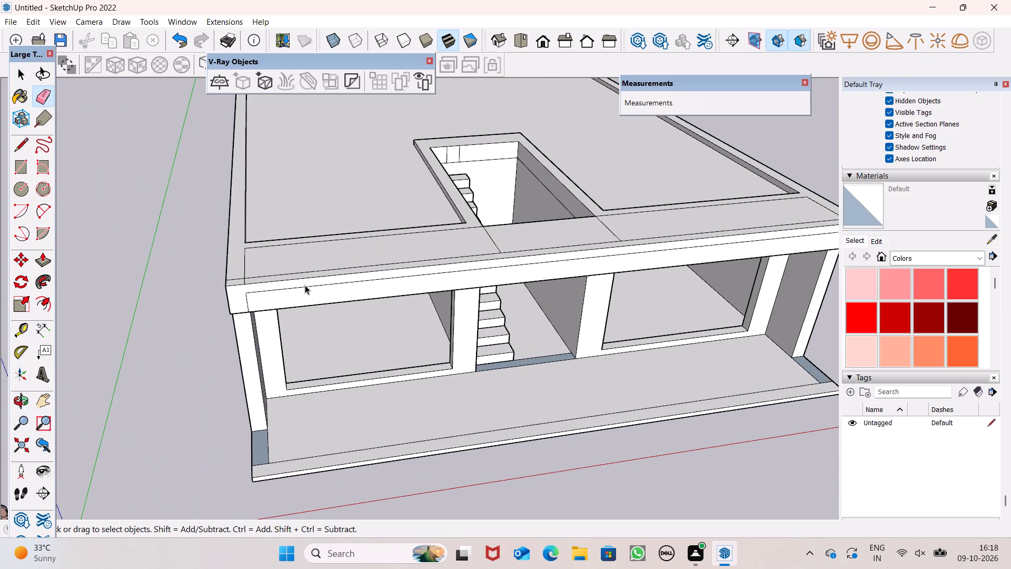
middle_click(298, 289)
scroll(298, 289, up, 2)
middle_drag(290, 297, 337, 264)
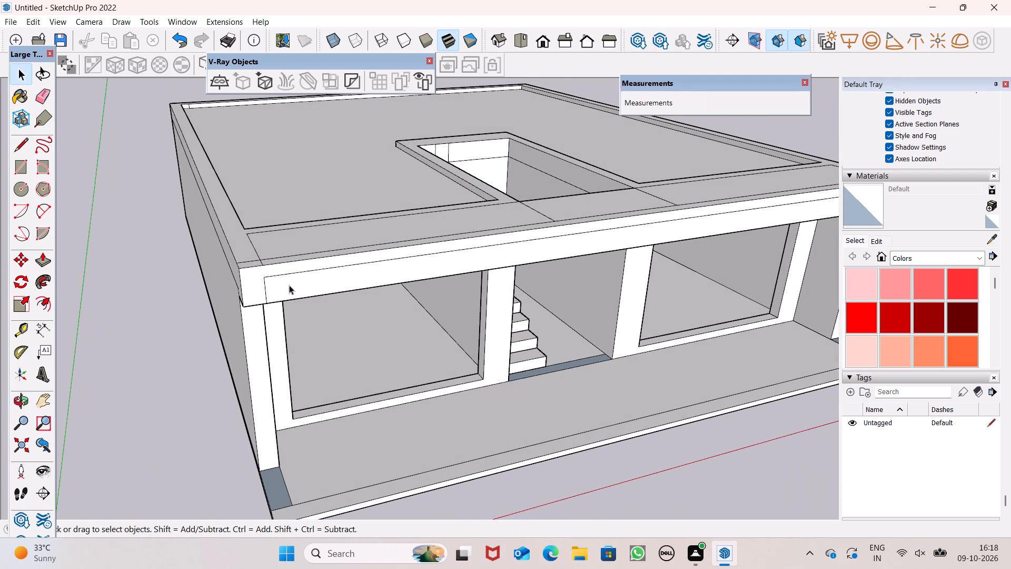
click(46, 261)
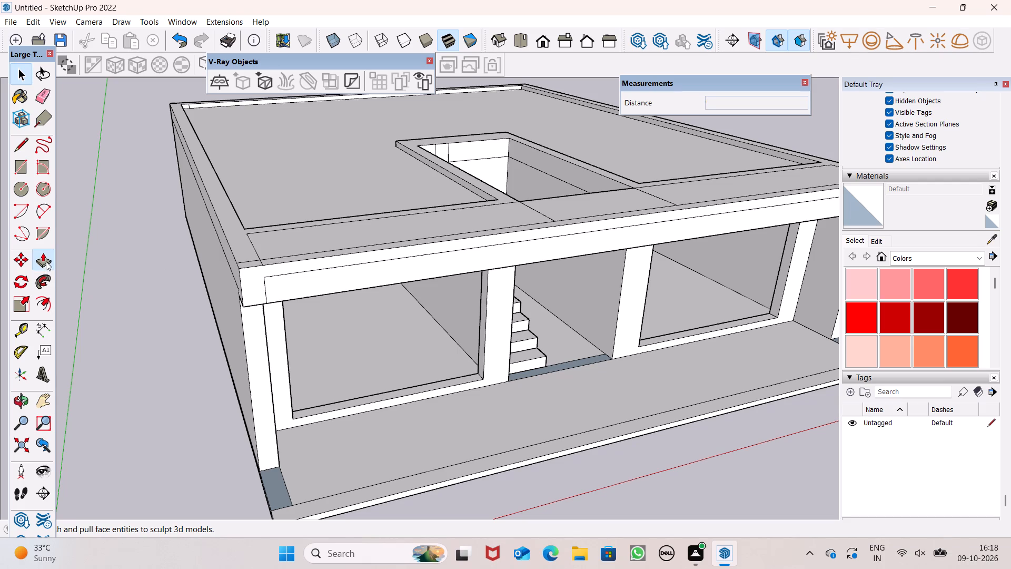
scroll(242, 290, up, 4)
middle_drag(267, 310, 269, 329)
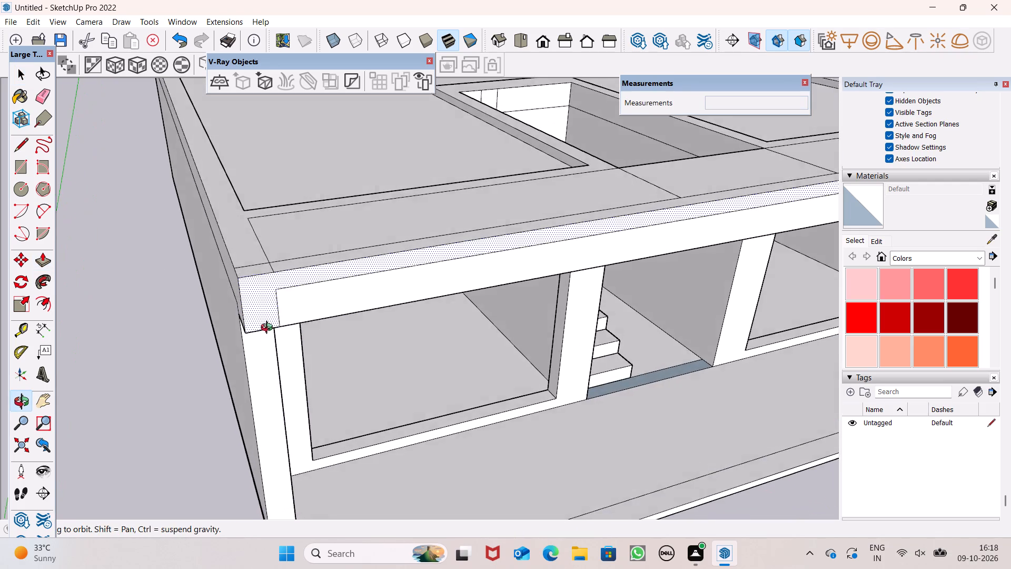
middle_drag(269, 329, 266, 343)
drag(260, 323, 260, 329)
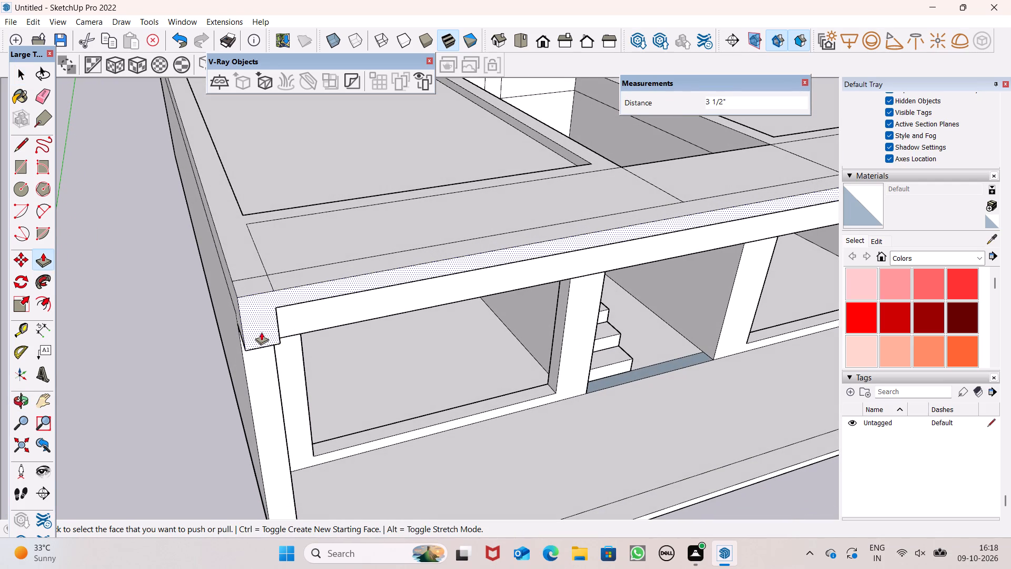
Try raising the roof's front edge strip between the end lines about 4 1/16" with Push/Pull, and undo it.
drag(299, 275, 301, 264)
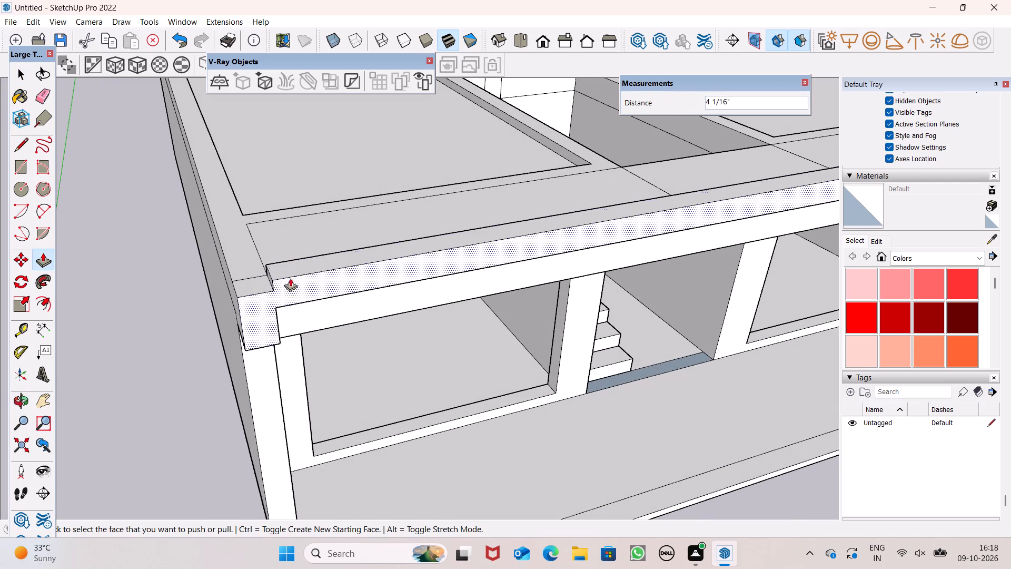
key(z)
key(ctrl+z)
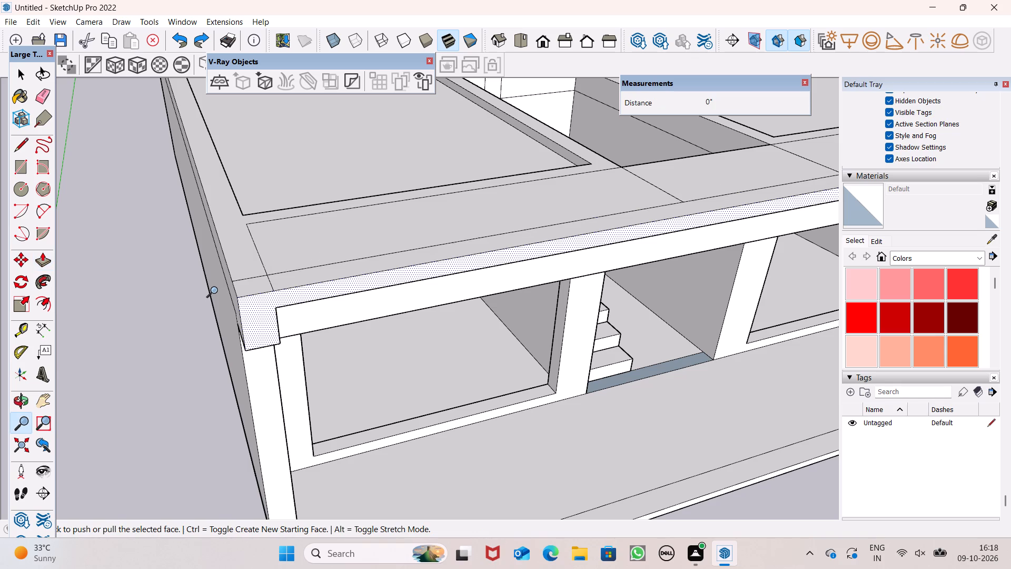
Erase the short line segments crossing the roof's front edge strip at both ends, leaving one full-width strip.
click(52, 100)
scroll(257, 298, up, 4)
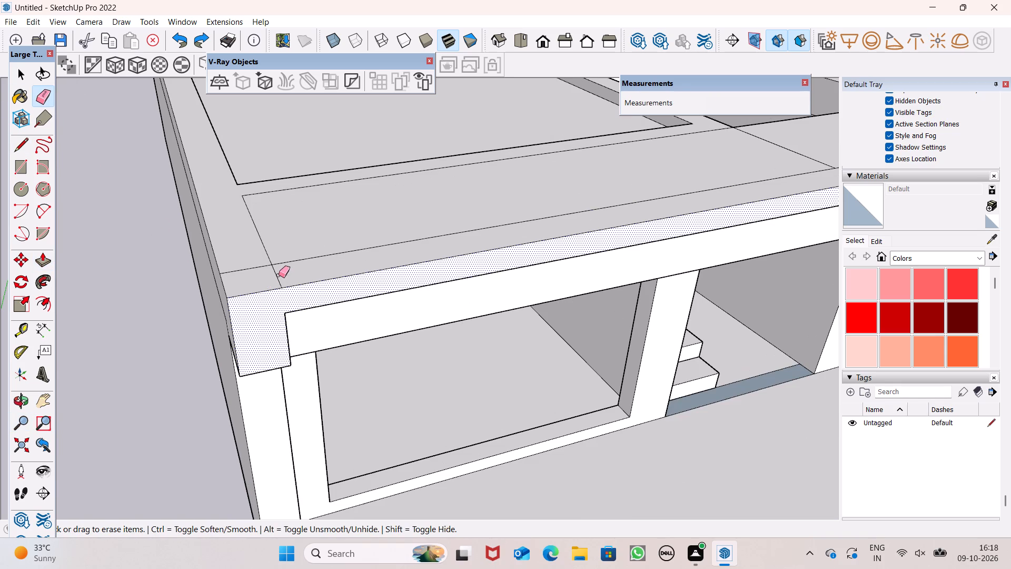
drag(279, 275, 273, 277)
scroll(146, 271, down, 8)
scroll(6, 258, down, 2)
scroll(691, 225, up, 4)
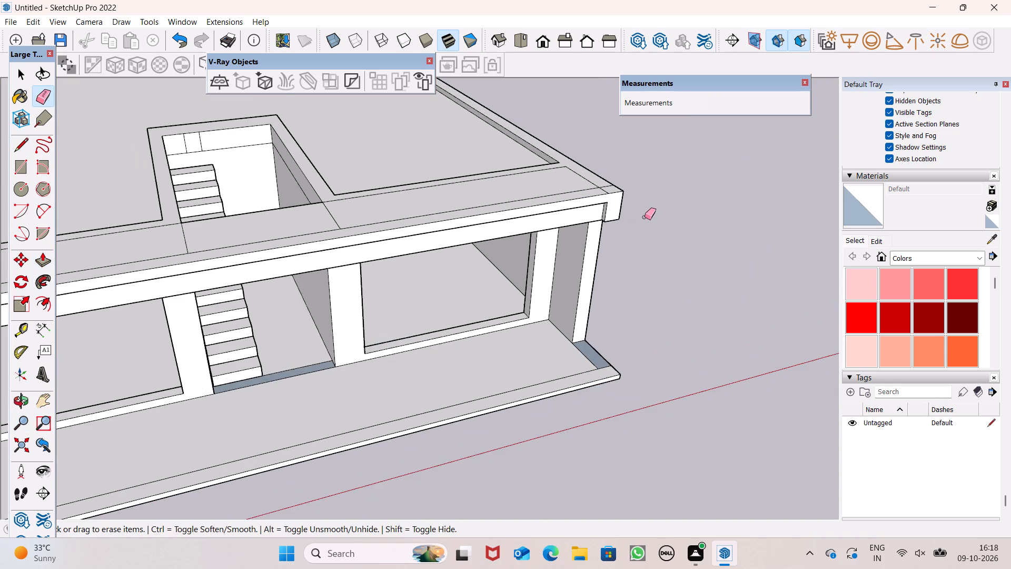
scroll(609, 181, up, 3)
scroll(608, 180, down, 1)
scroll(608, 180, up, 2)
click(602, 194)
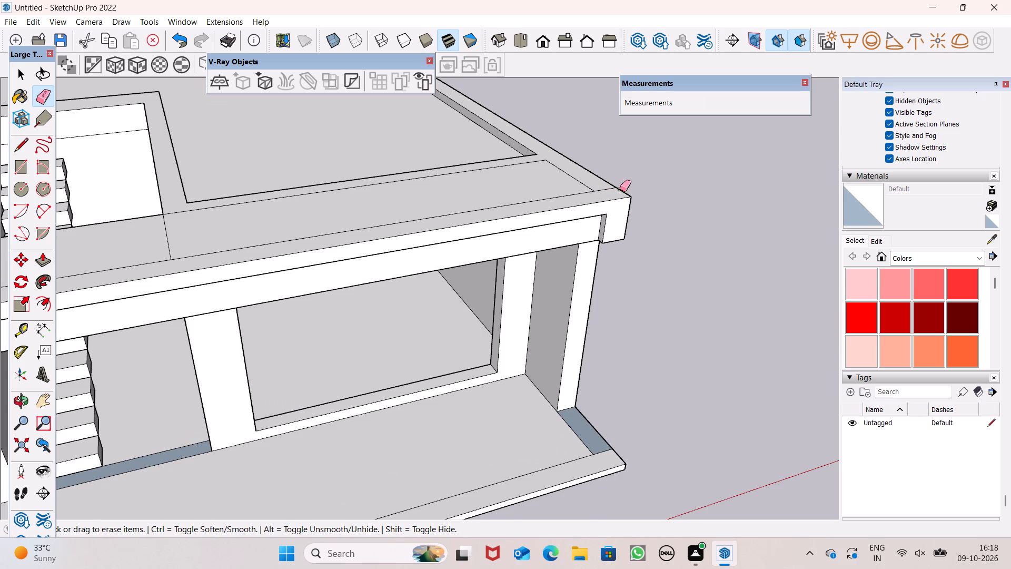
Raise the full-width front edge strip of the roof about 4 3/16" with Push/Pull.
scroll(621, 199, down, 4)
middle_drag(620, 215, 585, 282)
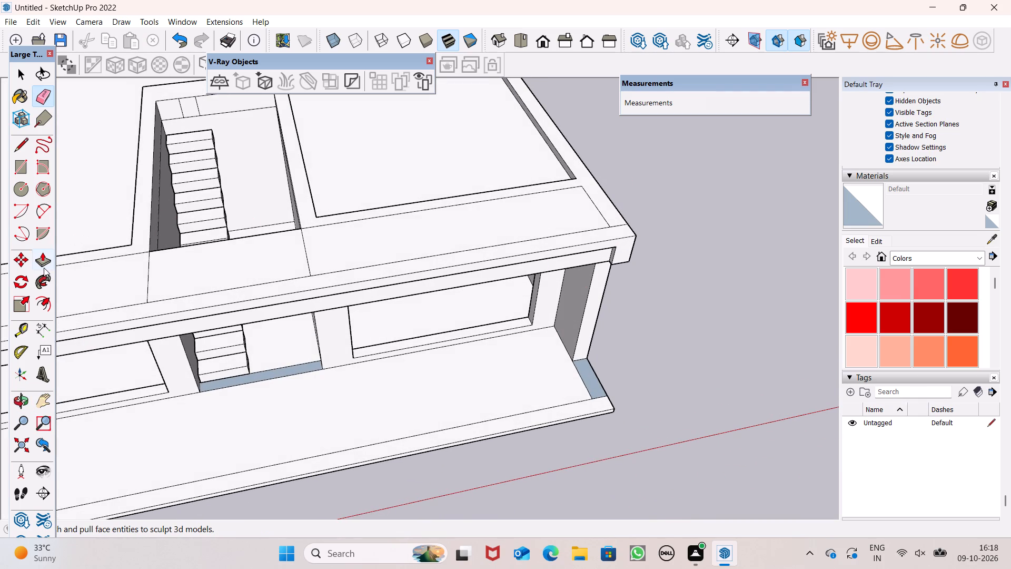
click(44, 268)
scroll(636, 189, down, 5)
scroll(519, 214, down, 2)
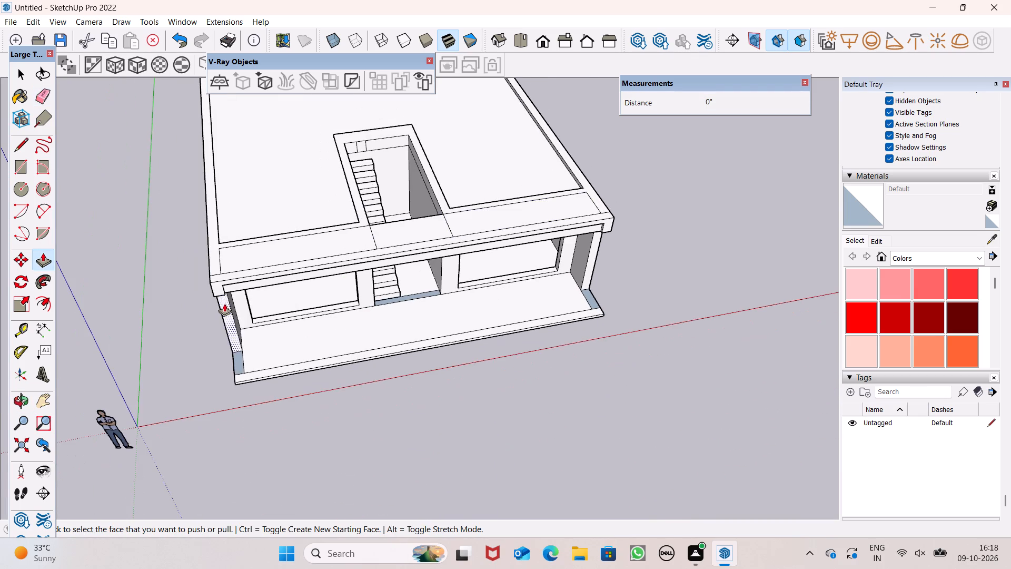
scroll(230, 288, up, 11)
drag(240, 281, 240, 278)
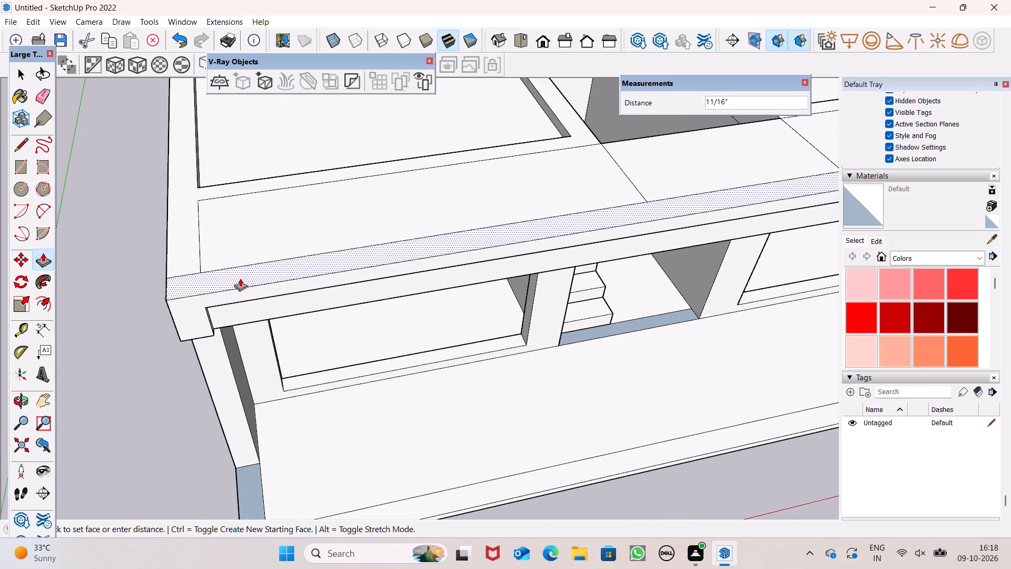
drag(240, 278, 236, 272)
Raise the top of the roof's front edge strip another 4 1/8" or so with Push/Pull.
scroll(263, 243, down, 4)
middle_drag(330, 251, 354, 86)
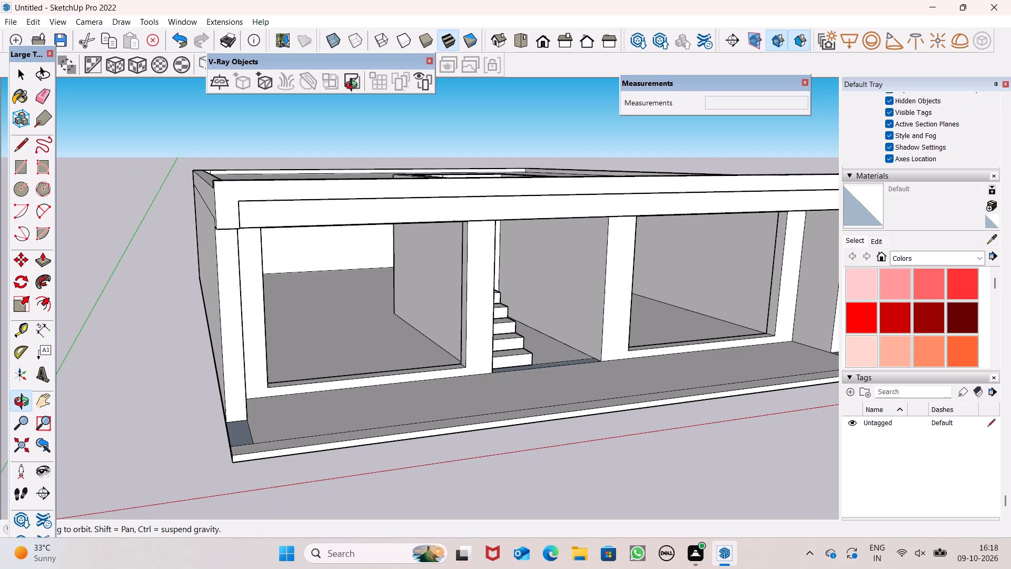
middle_drag(354, 86, 316, 77)
scroll(316, 77, up, 1)
scroll(410, 225, down, 4)
middle_drag(421, 233, 384, 286)
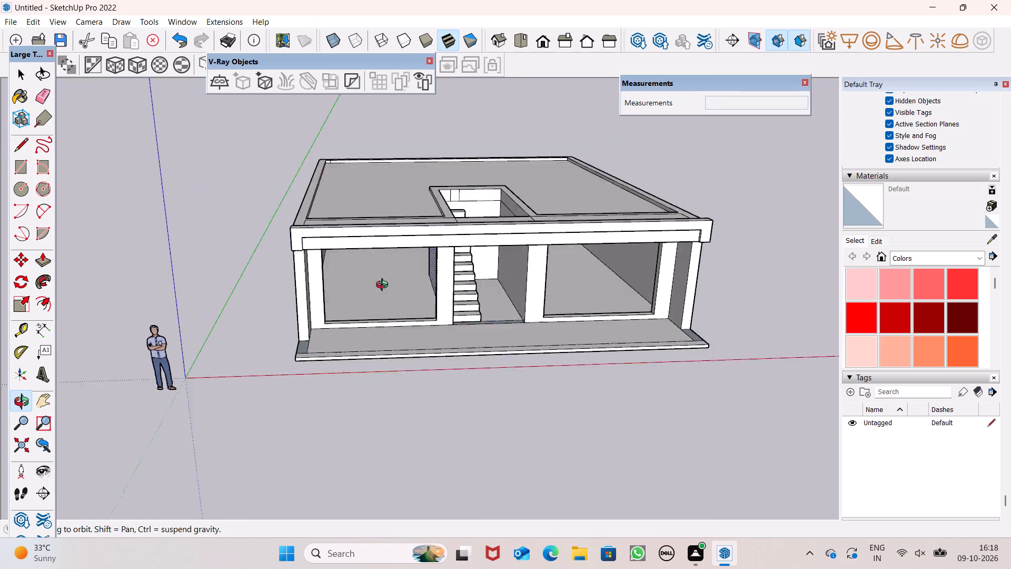
middle_drag(384, 286, 384, 413)
scroll(387, 360, up, 8)
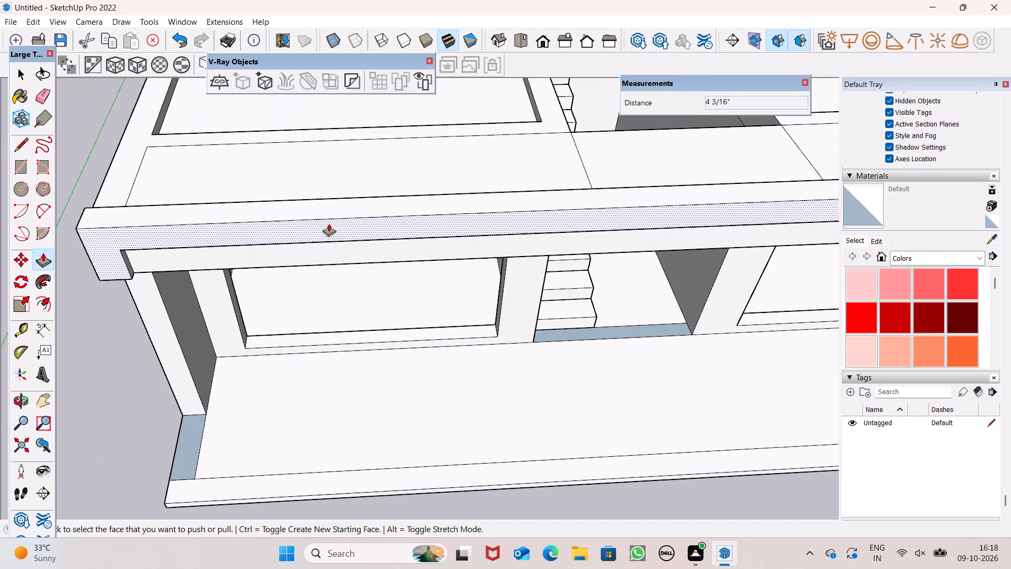
drag(326, 210, 320, 202)
Push the narrow underside of the fascia's projecting top border up about 3 5/8".
middle_drag(352, 273, 361, 164)
scroll(361, 164, up, 1)
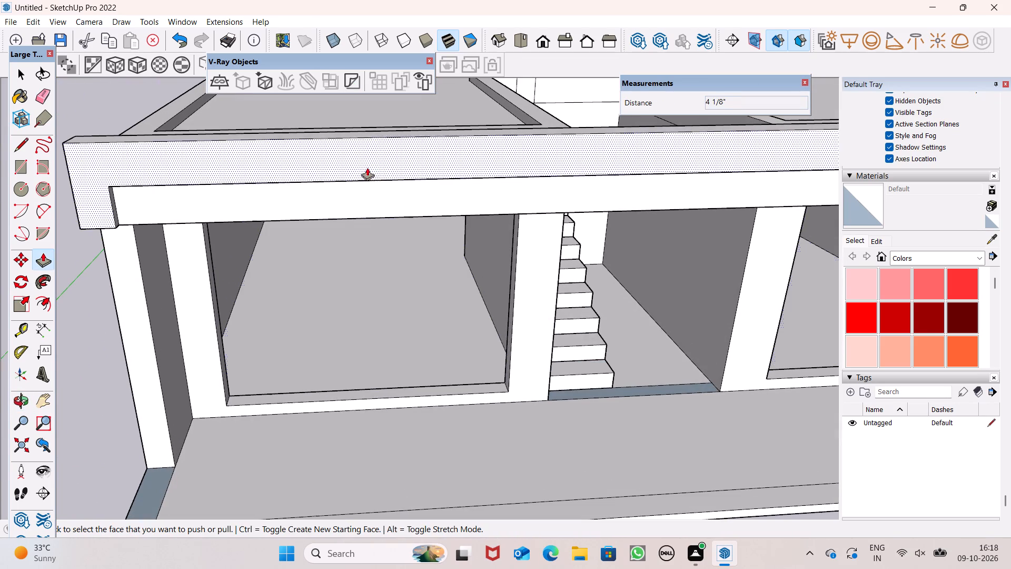
scroll(382, 208, down, 1)
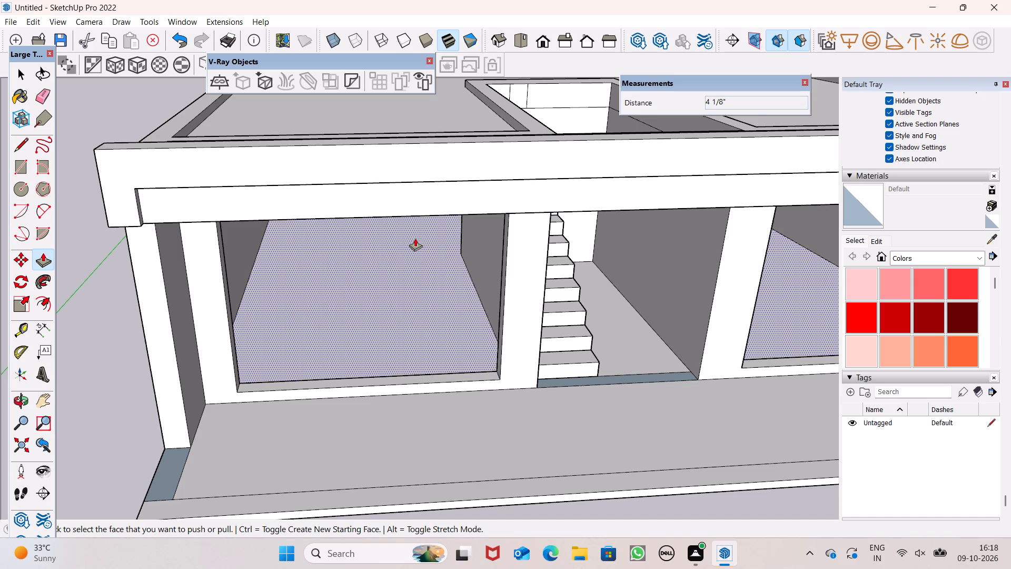
middle_drag(437, 245, 439, 177)
scroll(426, 203, down, 6)
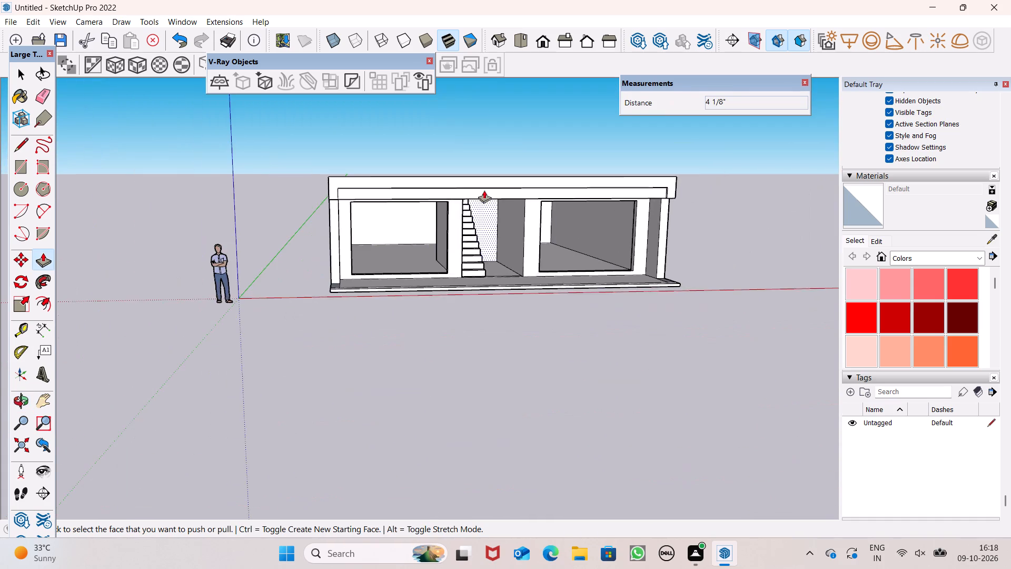
scroll(484, 182, up, 1)
middle_drag(484, 149, 478, 90)
scroll(478, 90, up, 1)
scroll(465, 148, up, 6)
scroll(526, 180, up, 5)
middle_drag(517, 221, 521, 163)
scroll(513, 171, up, 7)
drag(511, 159, 511, 154)
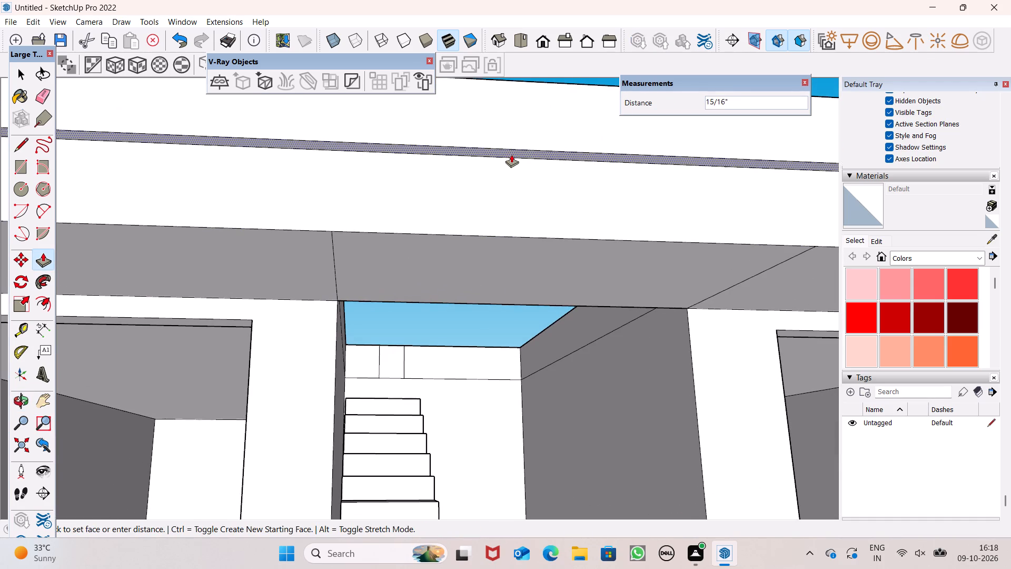
drag(511, 154, 513, 146)
drag(513, 146, 513, 129)
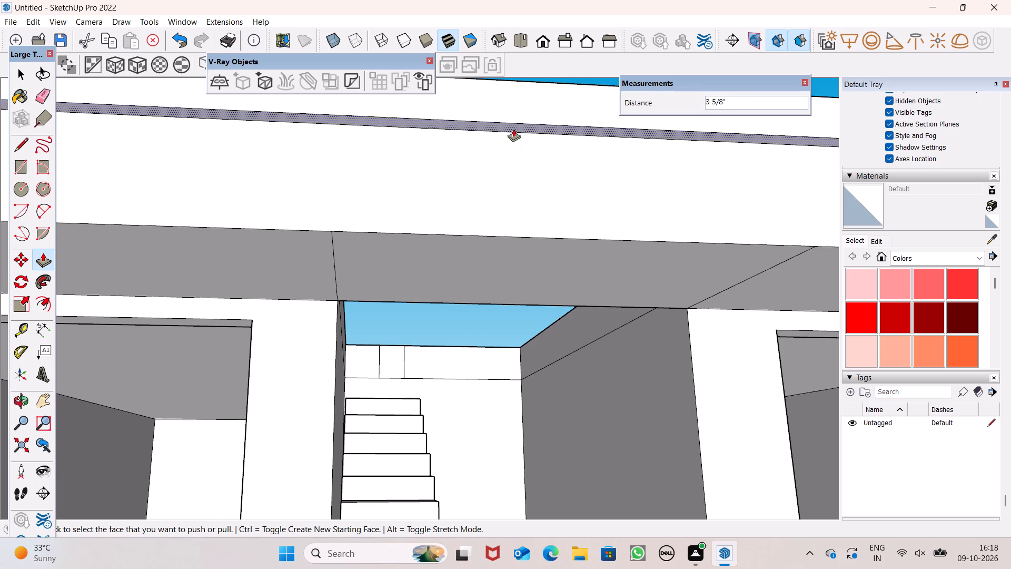
Pull the underside of the fascia's projecting top border back down about 1 1/2".
scroll(507, 184, down, 13)
middle_drag(546, 209, 529, 299)
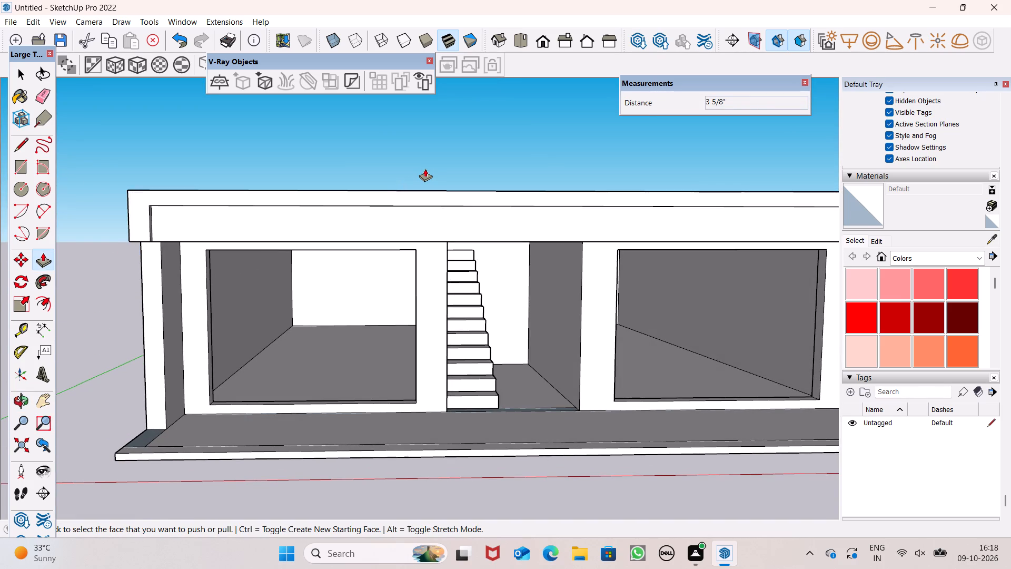
middle_drag(441, 180, 445, 215)
scroll(282, 209, up, 1)
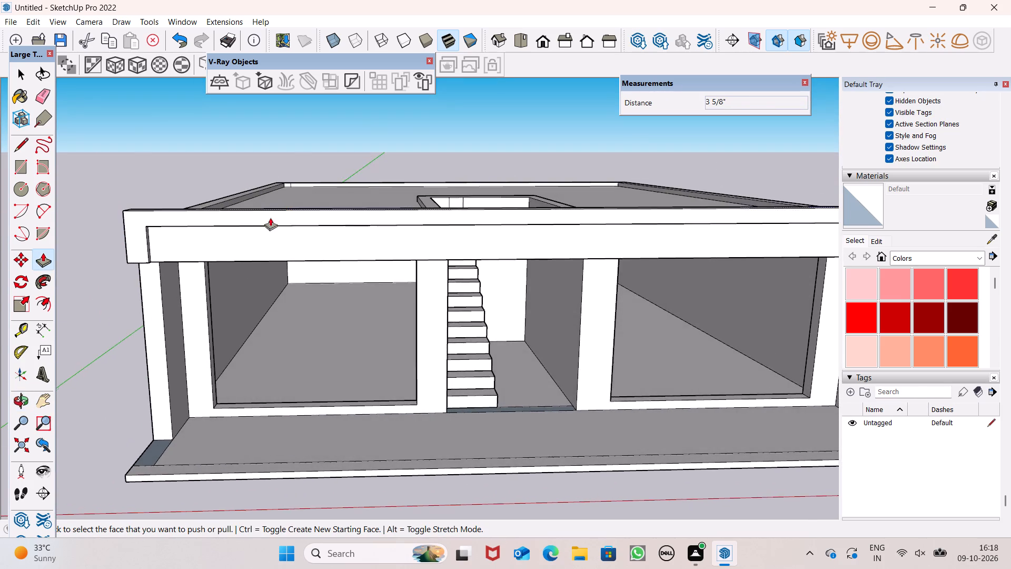
scroll(270, 218, up, 4)
middle_drag(245, 238, 300, 101)
scroll(268, 148, up, 2)
scroll(268, 145, down, 1)
scroll(270, 142, up, 1)
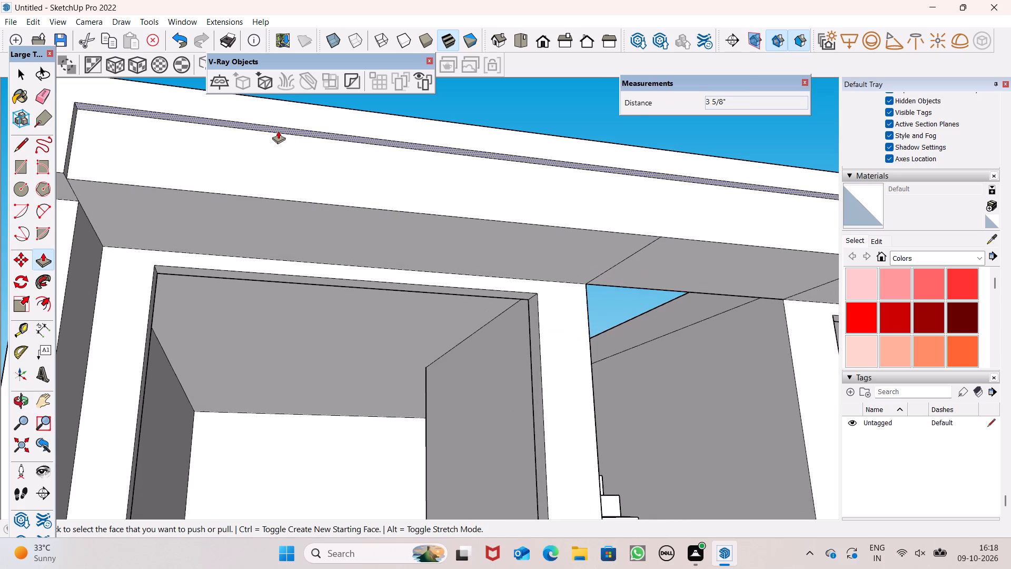
drag(278, 130, 279, 134)
scroll(452, 156, down, 12)
middle_drag(421, 229, 323, 320)
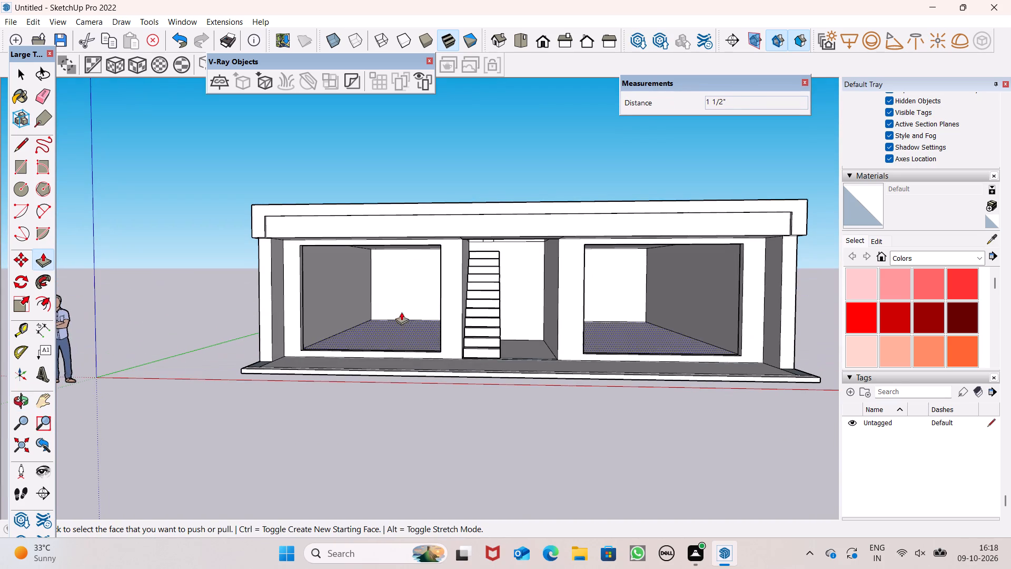
key(space)
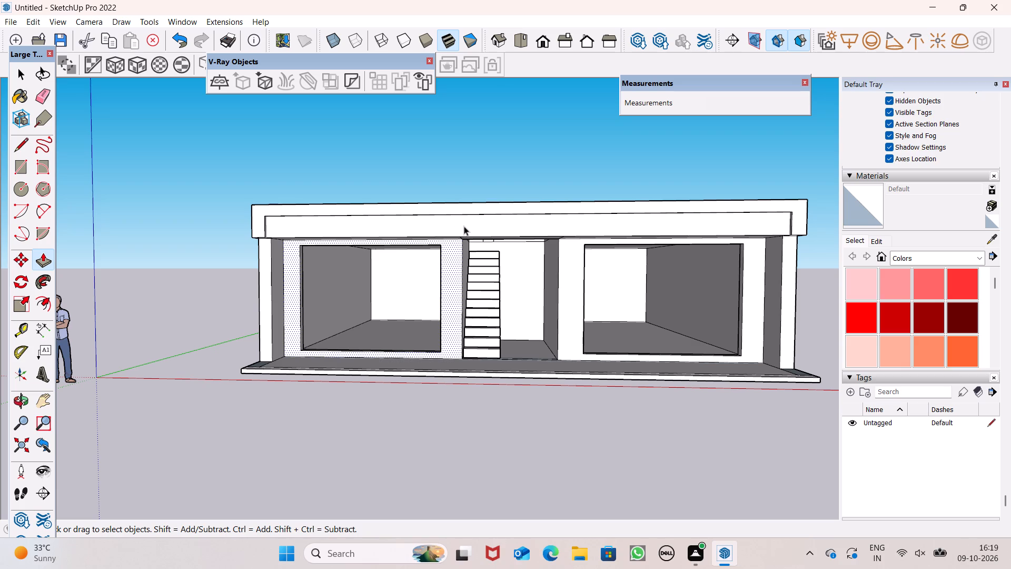
Pull the recessed main roof surface up 5" with Push/Pull, flush with the border around it.
scroll(475, 210, down, 8)
middle_drag(462, 250, 439, 423)
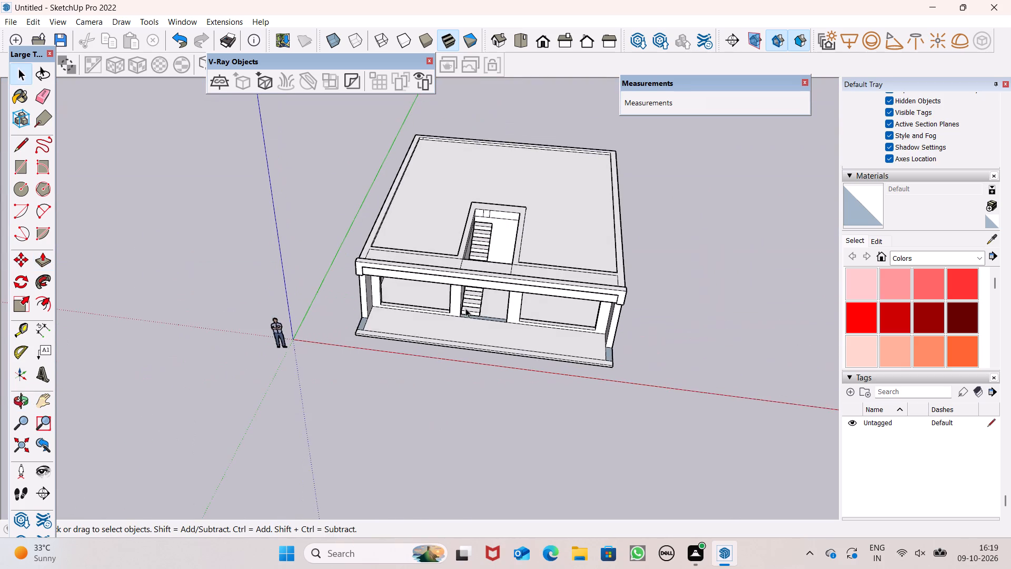
scroll(468, 290, down, 4)
scroll(467, 229, up, 9)
middle_drag(431, 219, 391, 295)
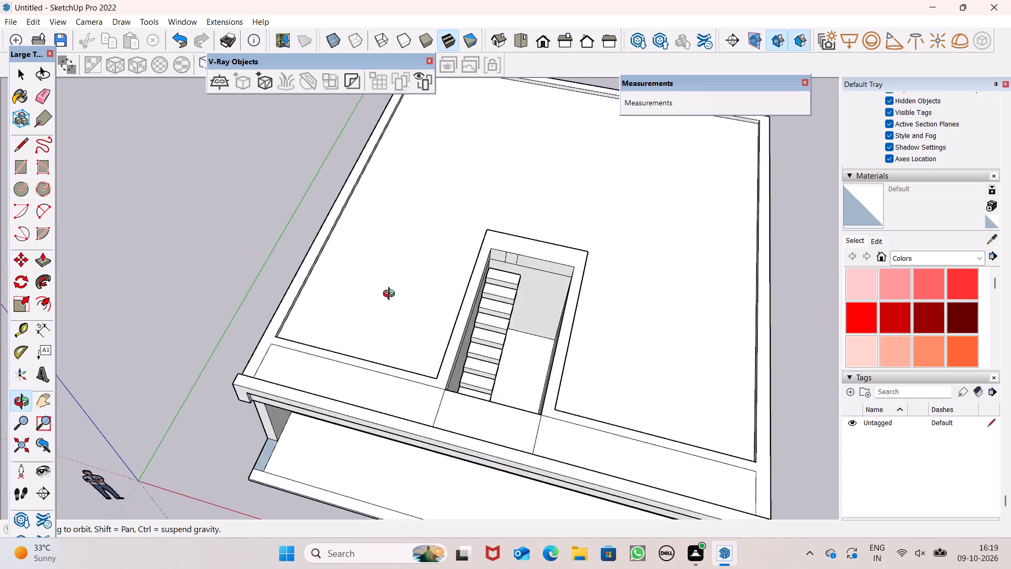
middle_drag(391, 295, 211, 267)
scroll(376, 257, up, 1)
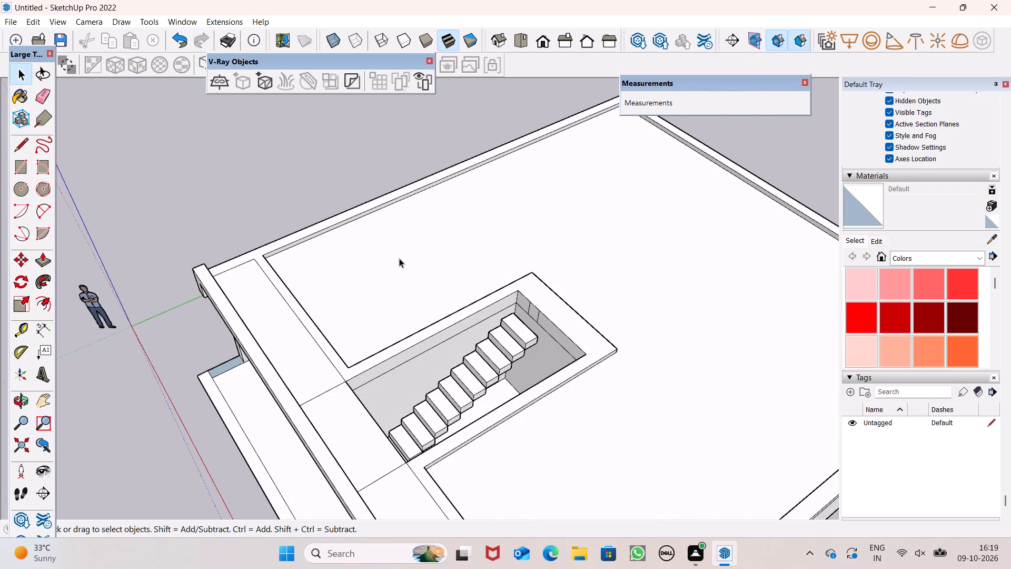
click(19, 151)
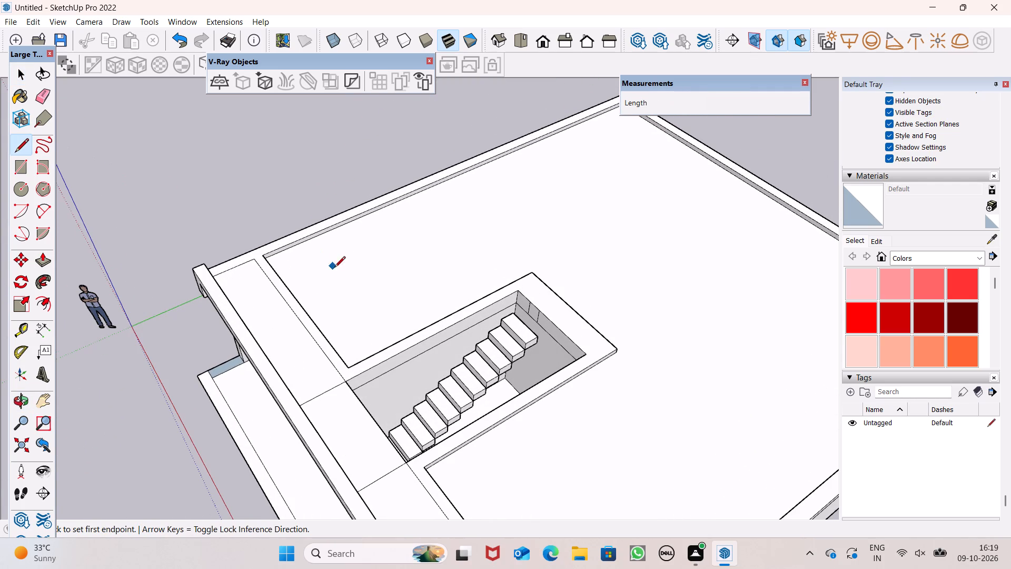
click(51, 263)
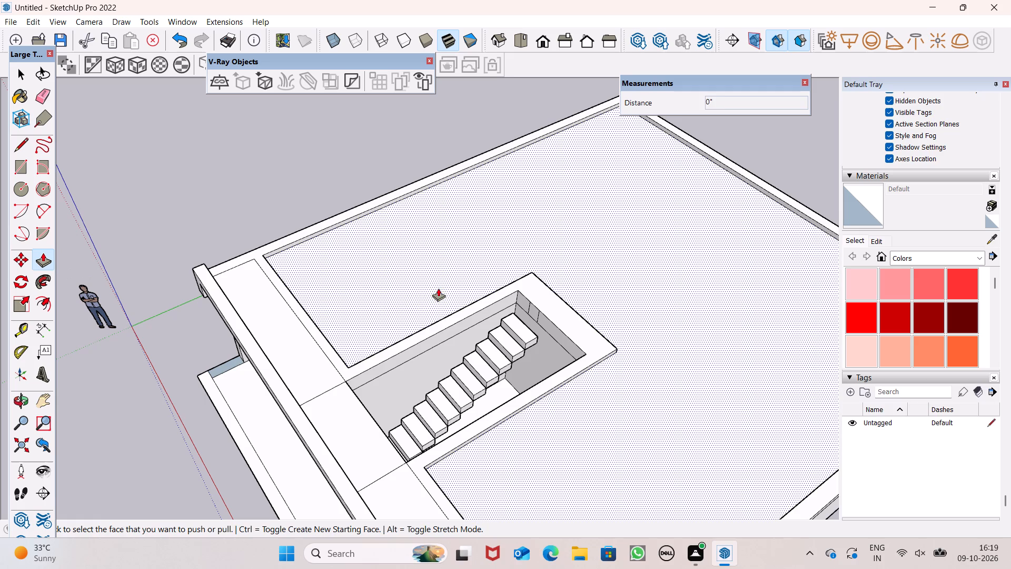
drag(383, 300, 291, 325)
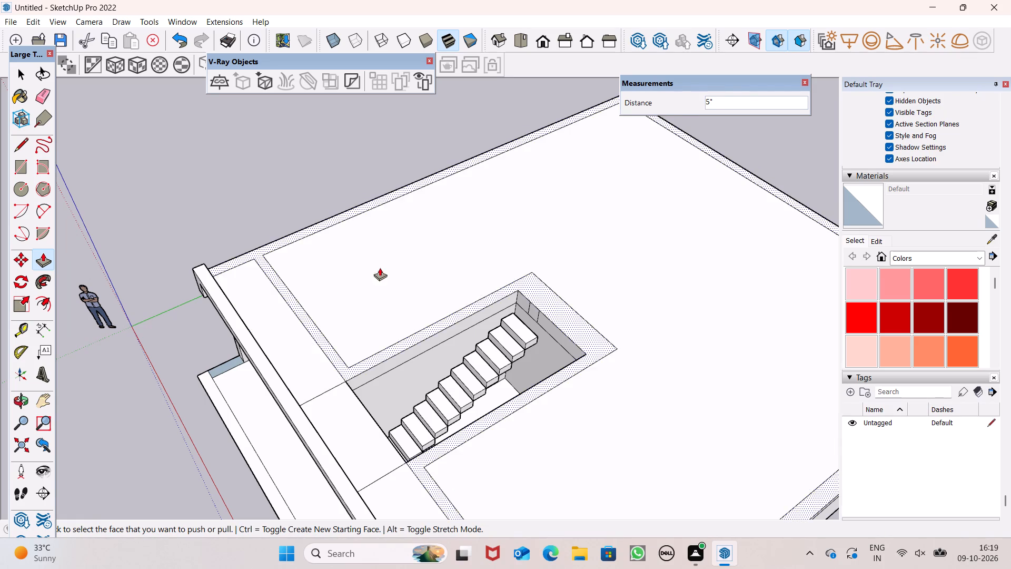
Draw a rectangle about 15' 5 5/16" by 7' 7 5/16" across the stair opening in the roof, corner to corner.
scroll(372, 276, down, 3)
middle_drag(430, 307, 304, 240)
scroll(364, 263, up, 5)
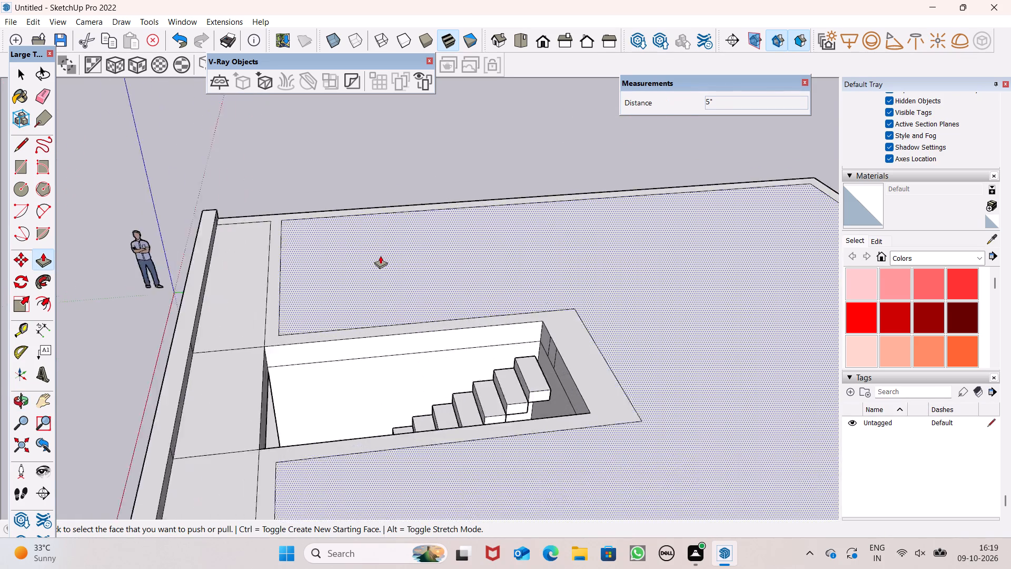
scroll(380, 256, up, 2)
scroll(398, 207, down, 5)
middle_drag(404, 280, 379, 339)
scroll(379, 339, up, 1)
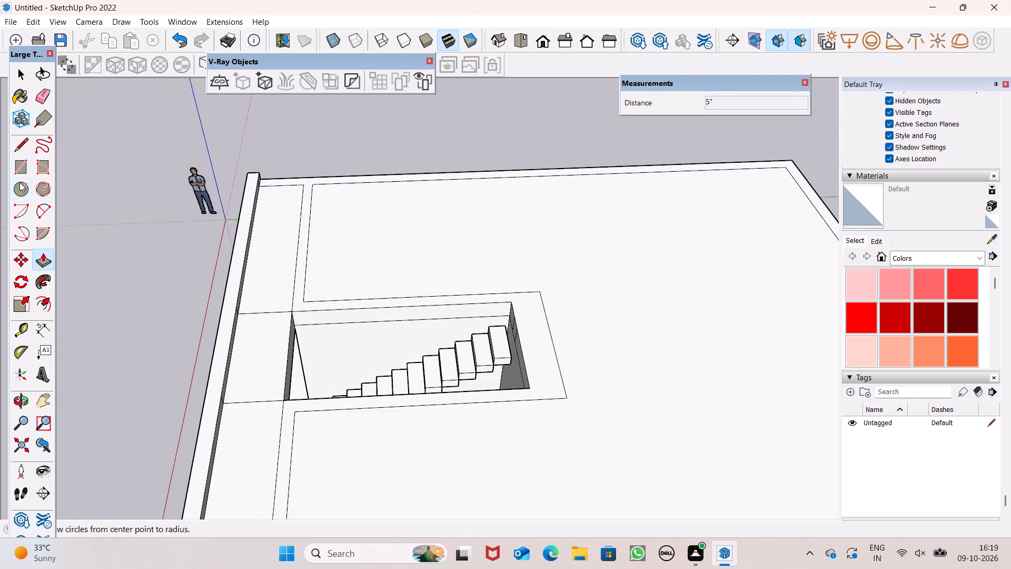
click(19, 161)
scroll(407, 223, down, 6)
middle_drag(416, 299, 427, 446)
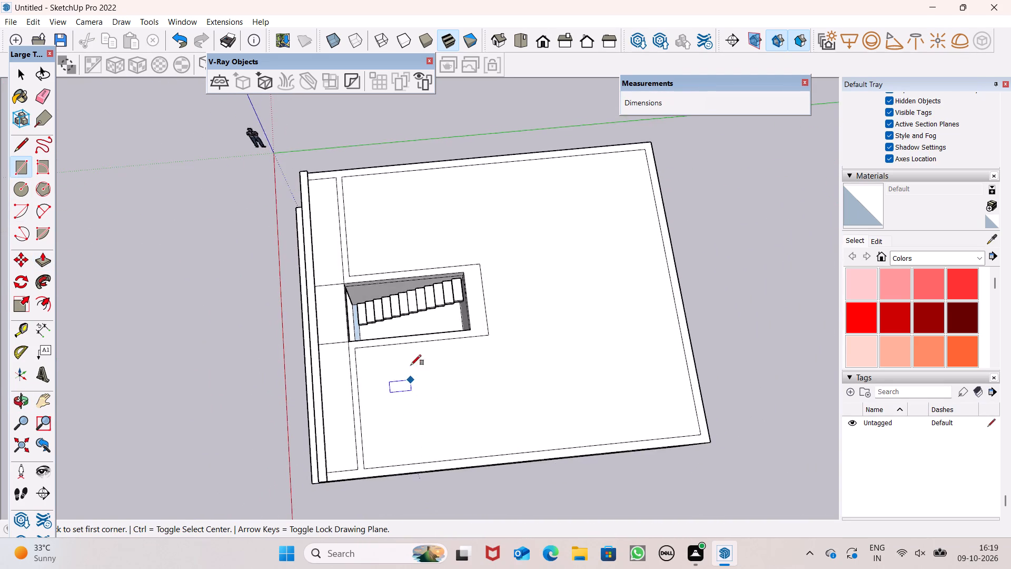
scroll(403, 355, up, 9)
drag(261, 180, 269, 187)
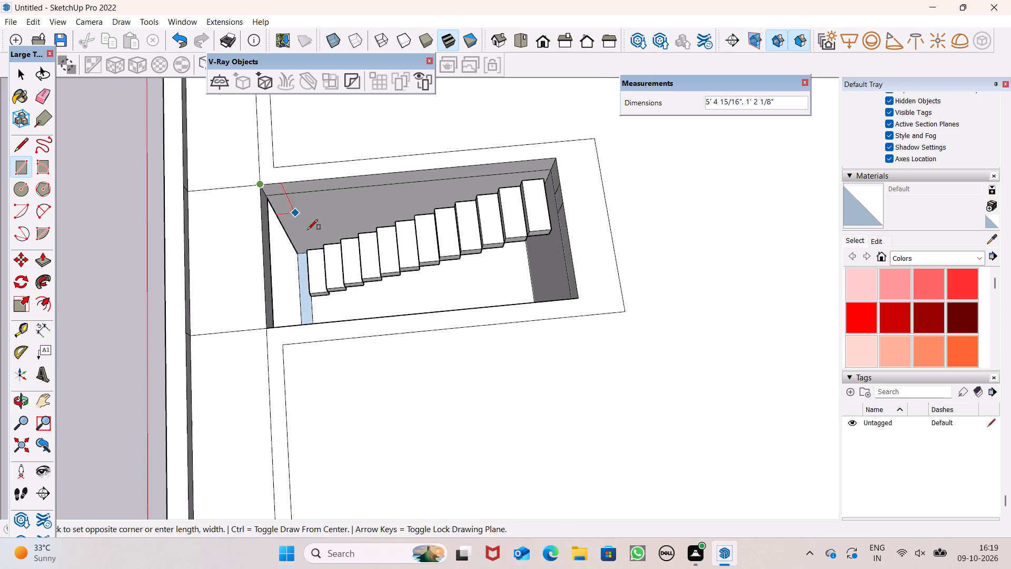
click(577, 297)
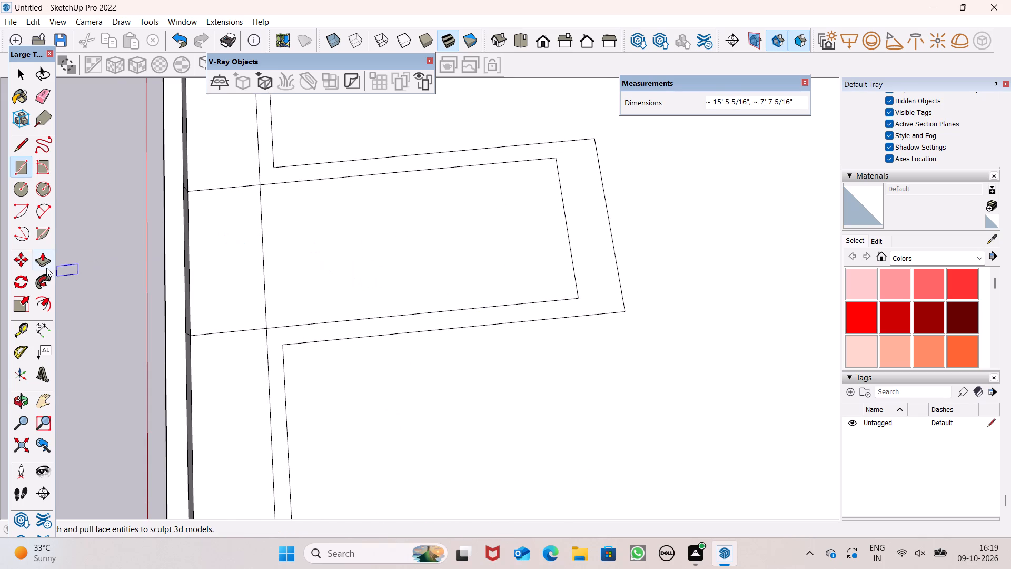
Push/Pull the new face covering the stair opening by 6".
click(46, 268)
drag(450, 262, 451, 268)
text(6")
key(Return)
Erase the edges of the inner rectangle outlining the covered stair opening on the roof surface.
scroll(453, 262, down, 5)
scroll(499, 263, down, 5)
middle_drag(548, 282, 554, 278)
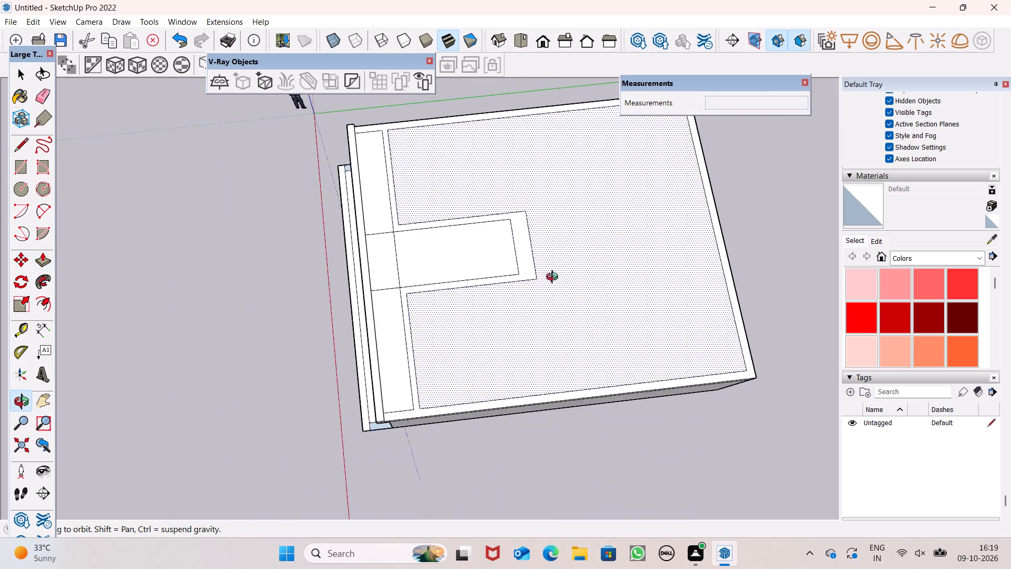
middle_drag(554, 278, 869, 165)
scroll(727, 202, up, 1)
middle_drag(599, 289, 740, 35)
scroll(739, 35, up, 1)
key(space)
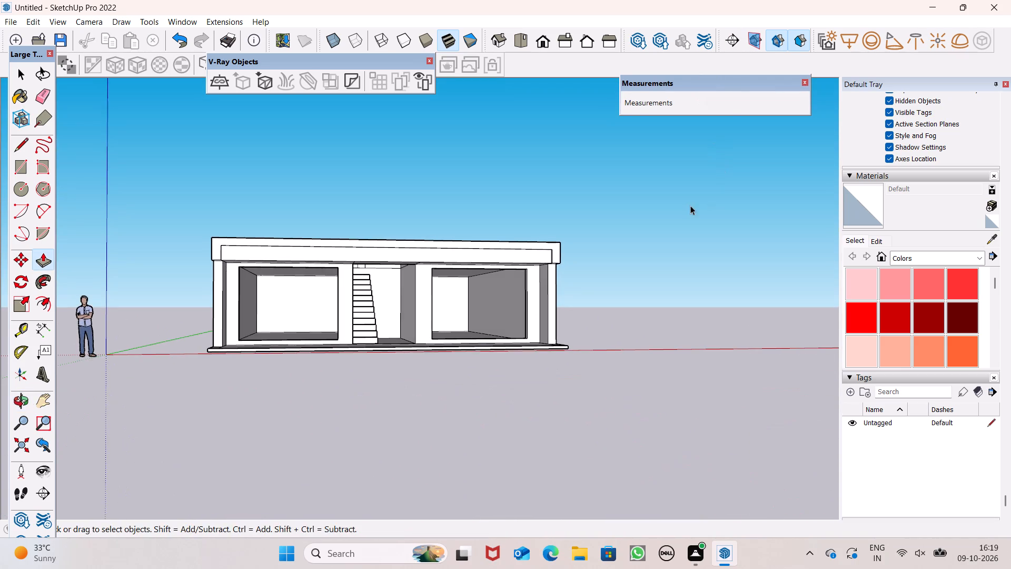
middle_drag(676, 204, 521, 216)
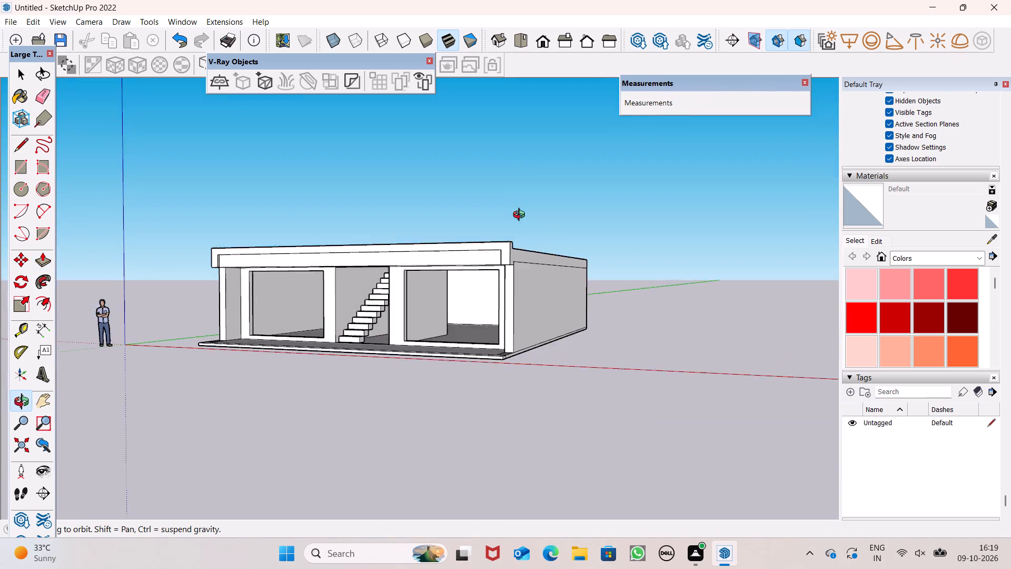
middle_drag(521, 216, 452, 429)
scroll(453, 425, up, 1)
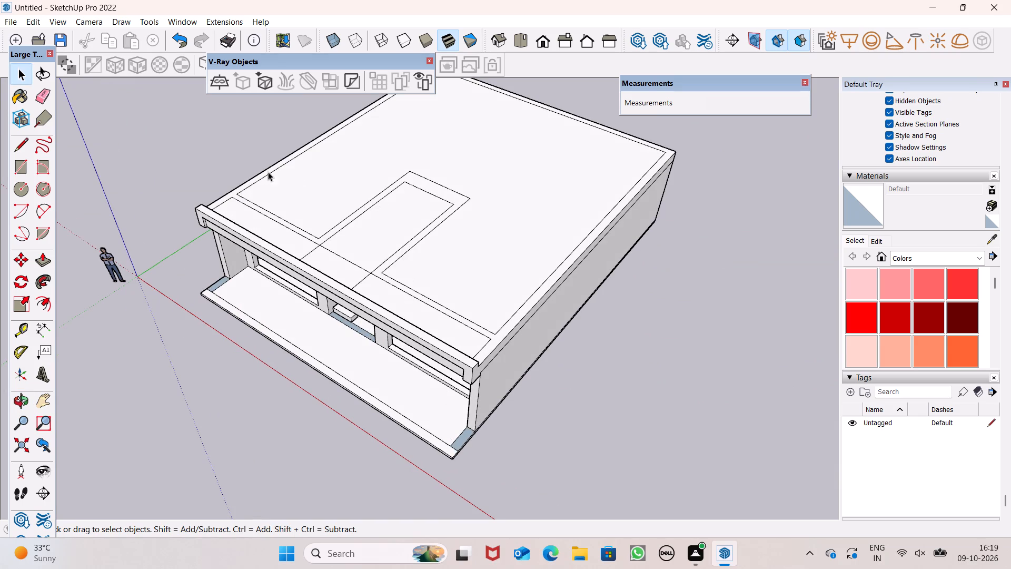
click(43, 101)
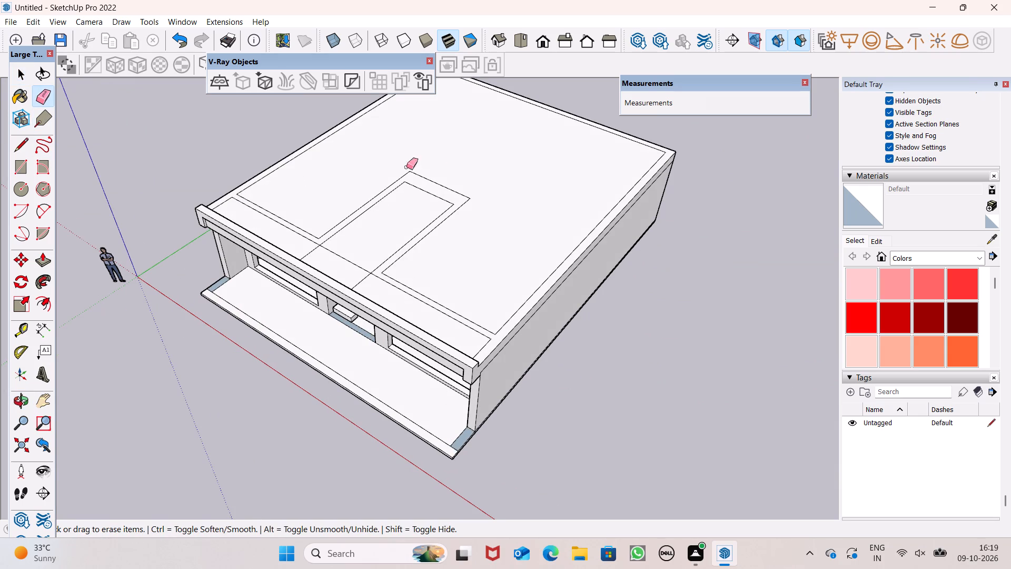
scroll(499, 169, up, 7)
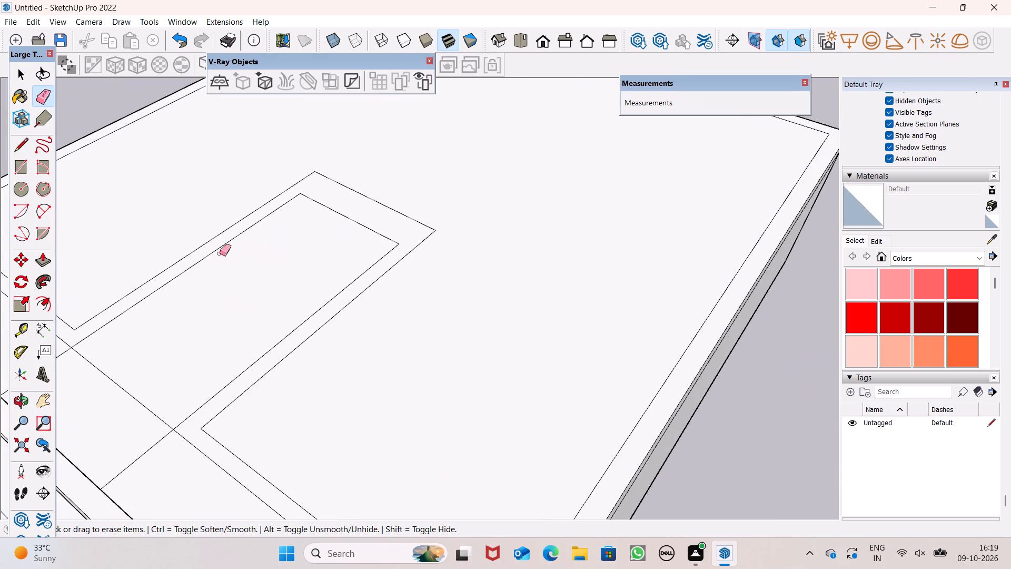
drag(221, 244, 233, 246)
click(340, 207)
drag(360, 227, 359, 238)
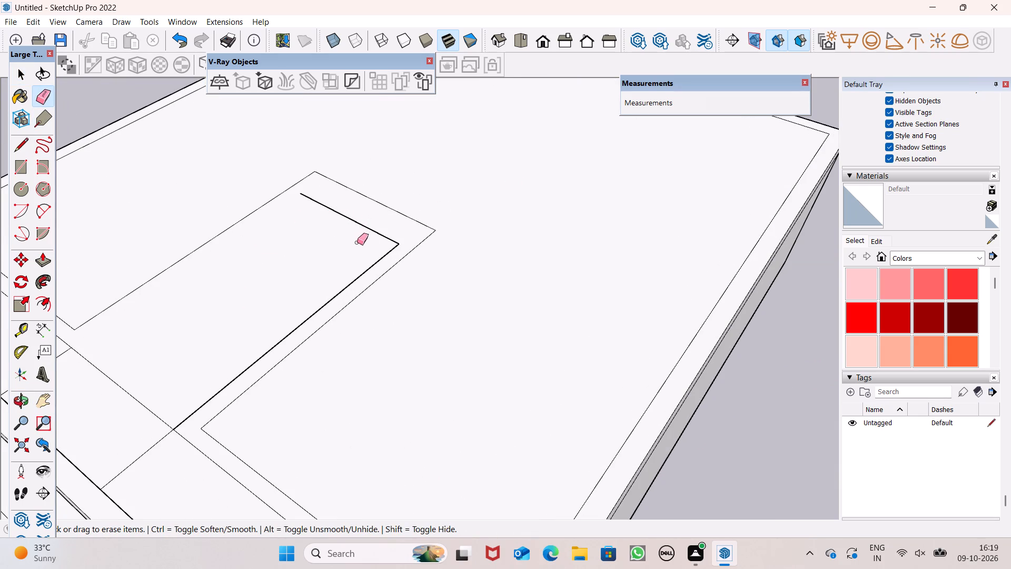
drag(369, 269, 386, 257)
click(393, 240)
scroll(463, 182, down, 7)
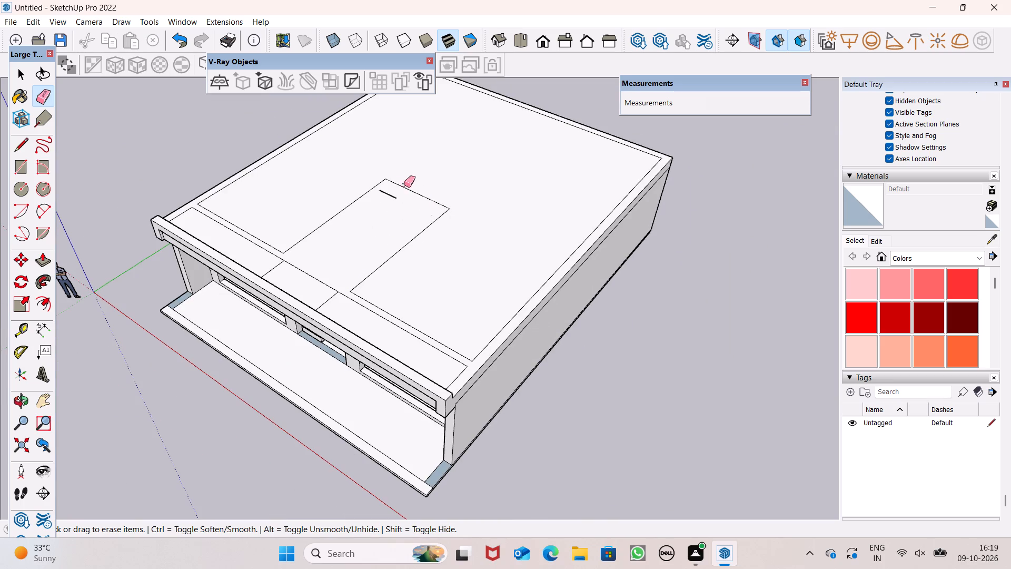
drag(390, 189, 388, 196)
Erase the horizontal seam lines just below the ceiling on the stairwell's side walls and back wall.
scroll(409, 190, down, 3)
middle_drag(381, 280, 649, 0)
scroll(478, 166, down, 1)
scroll(477, 167, up, 2)
middle_drag(428, 205, 317, 268)
scroll(318, 122, up, 1)
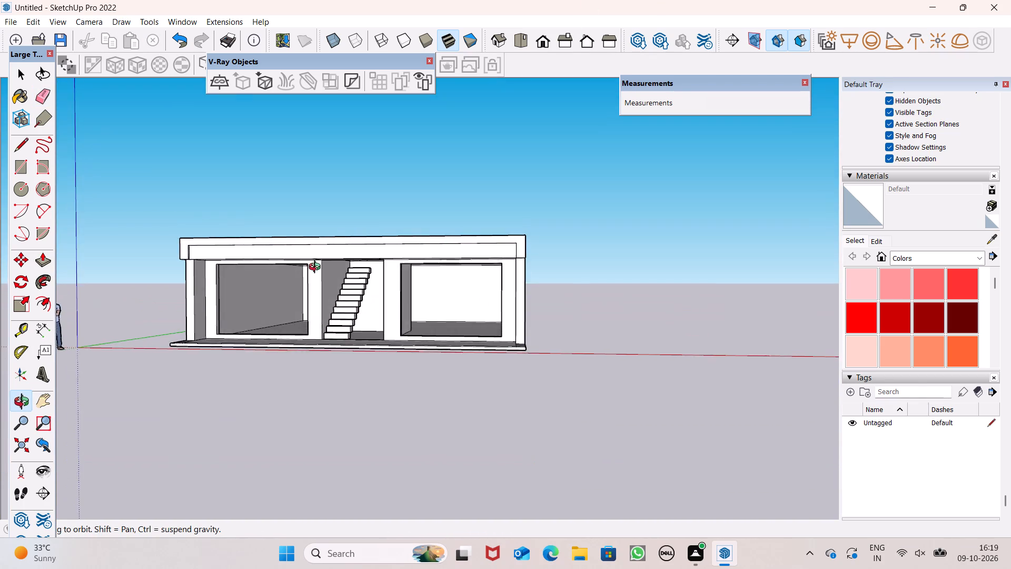
middle_drag(317, 268, 287, 456)
scroll(358, 327, up, 5)
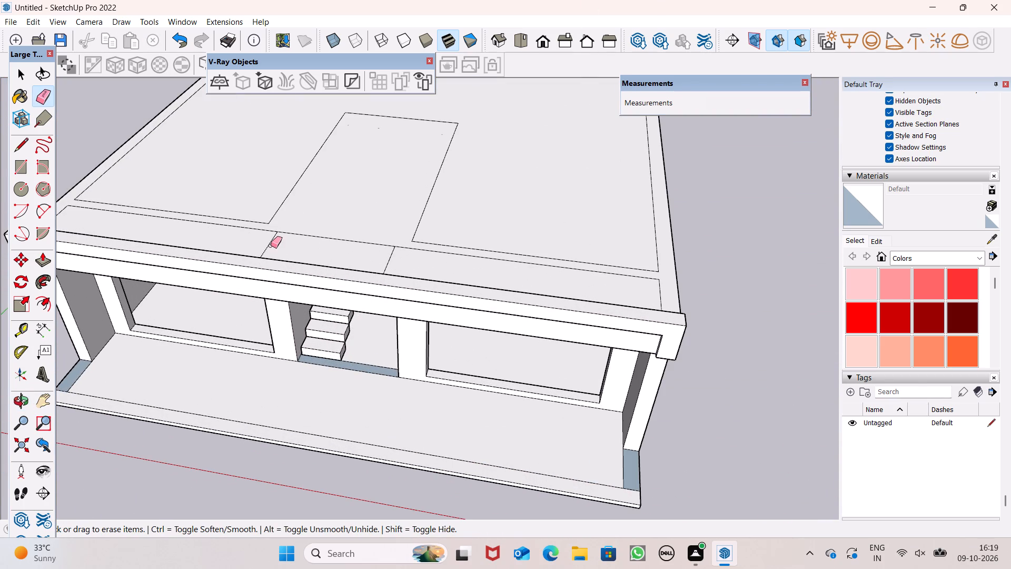
scroll(411, 240, down, 4)
middle_drag(428, 240, 499, 0)
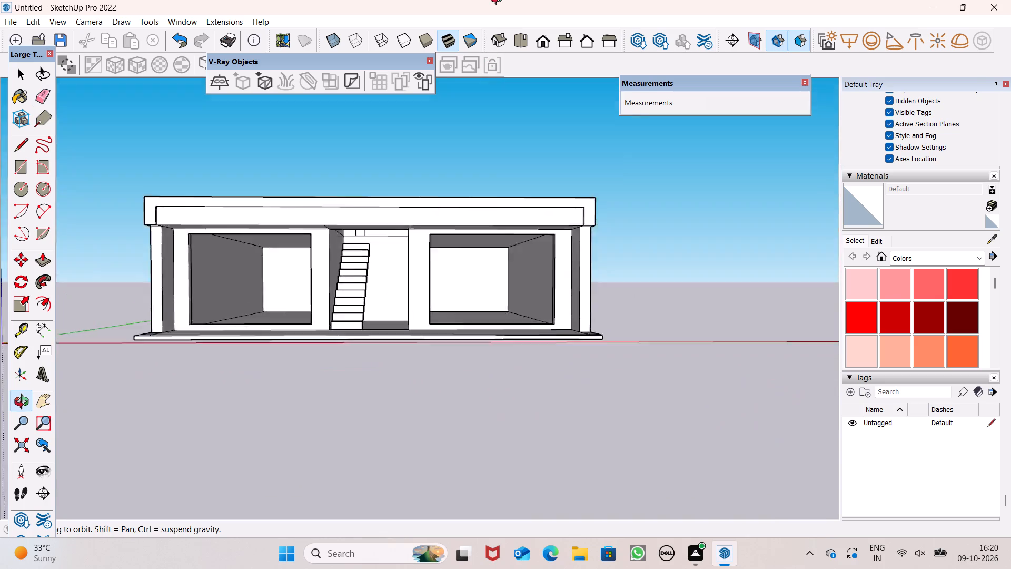
middle_drag(499, 0, 591, 0)
scroll(591, 0, up, 1)
scroll(420, 243, up, 9)
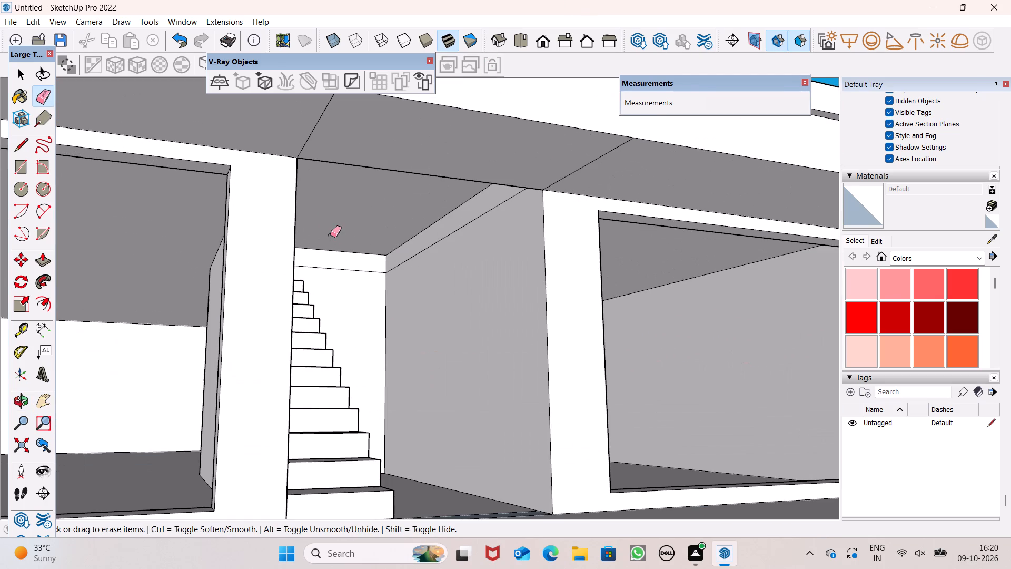
drag(396, 257, 401, 263)
click(363, 267)
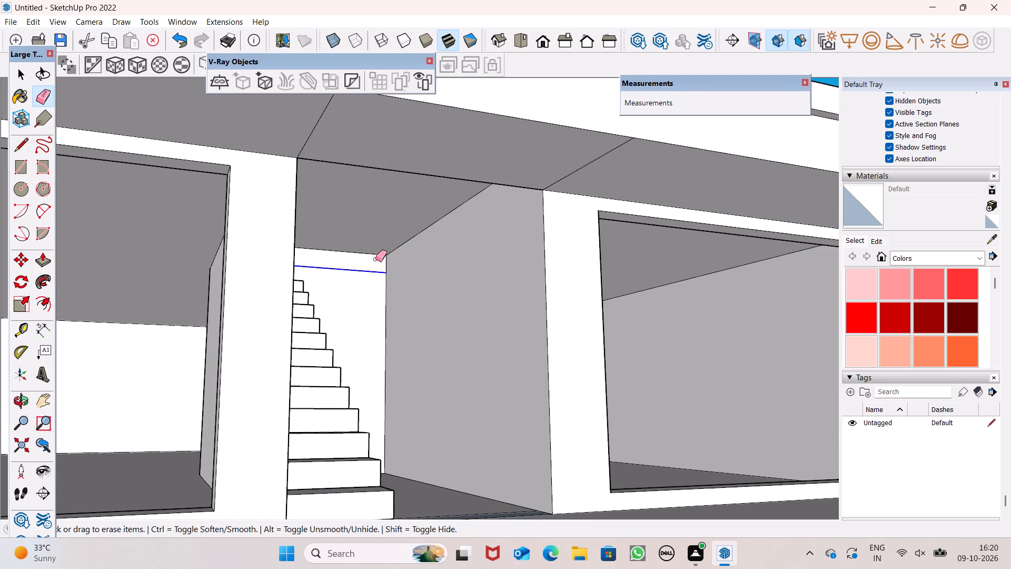
scroll(372, 262, down, 3)
middle_drag(380, 260, 236, 248)
scroll(236, 248, up, 1)
scroll(291, 245, up, 5)
drag(278, 258, 277, 263)
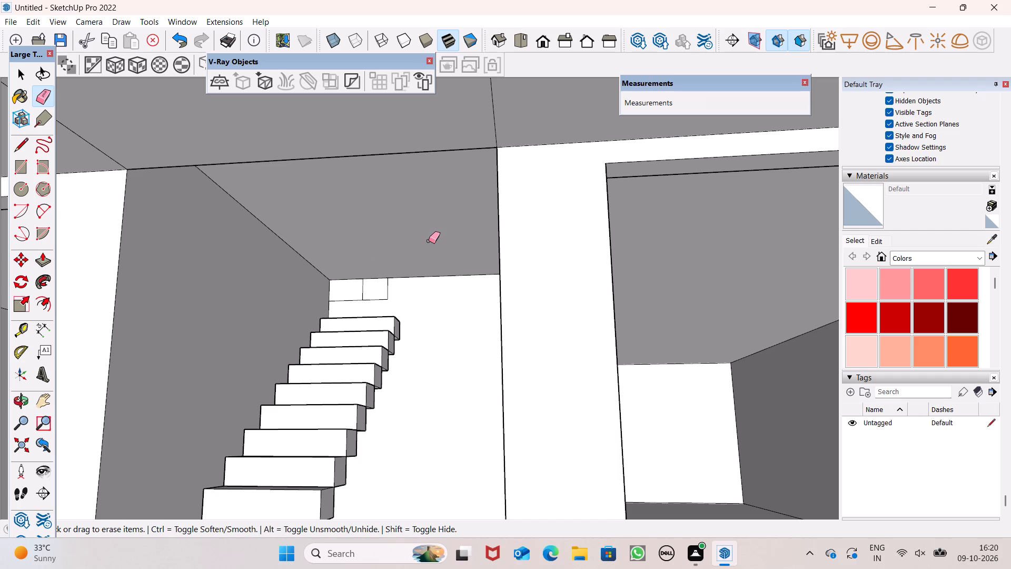
Erase the leftover small rectangle outlines above the top step on the stairwell's back wall.
drag(360, 297, 381, 299)
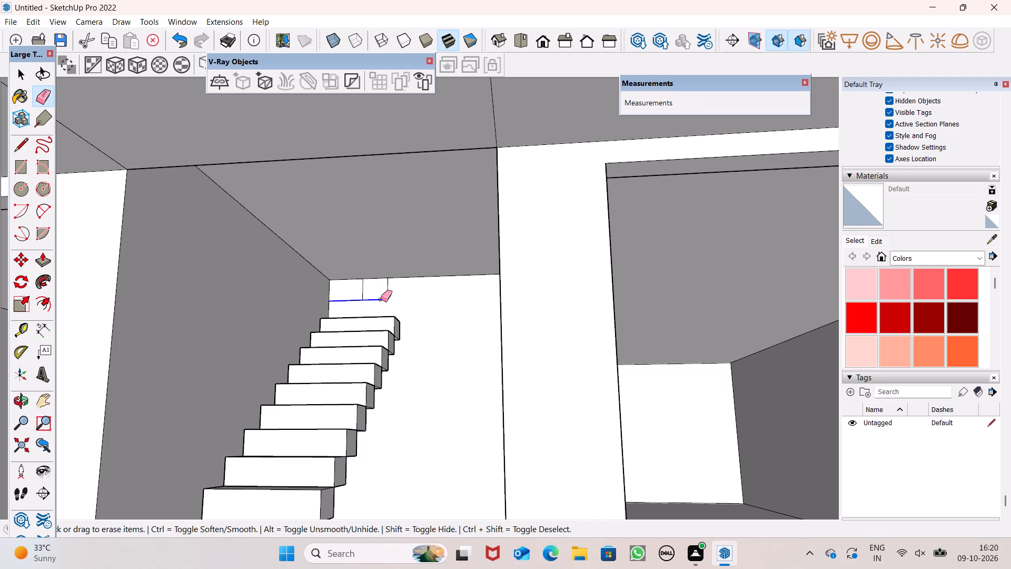
drag(381, 299, 355, 293)
drag(384, 294, 391, 294)
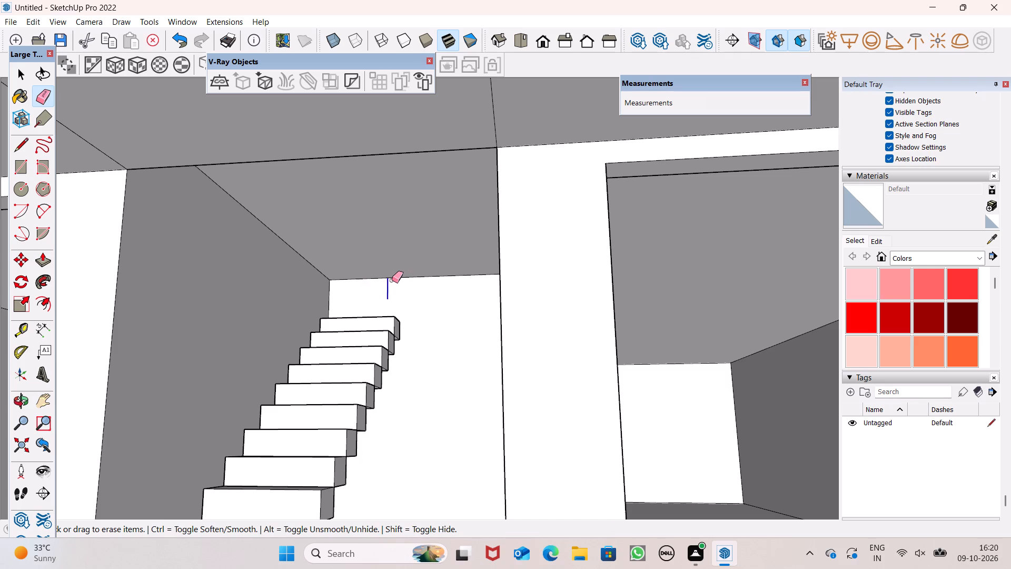
key(space)
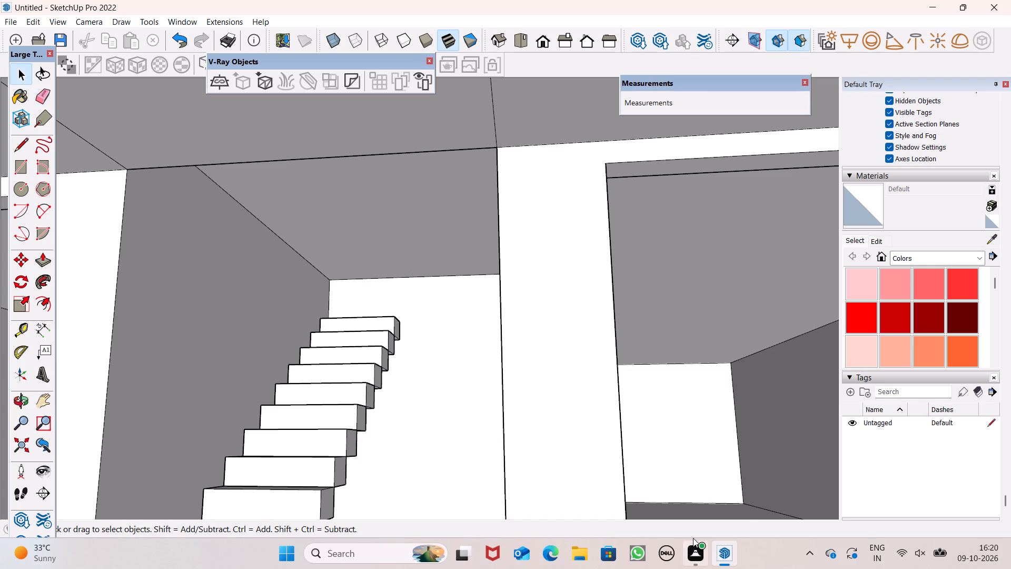
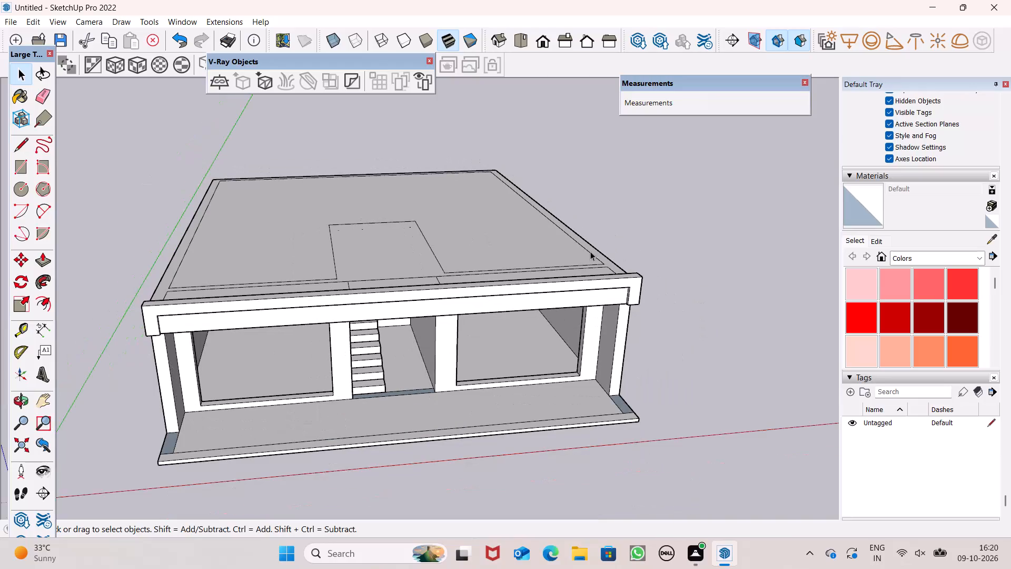
Erase the three edges of the rectangular notch outline over the former stair opening on the roof surface.
scroll(642, 261, up, 7)
scroll(613, 302, down, 4)
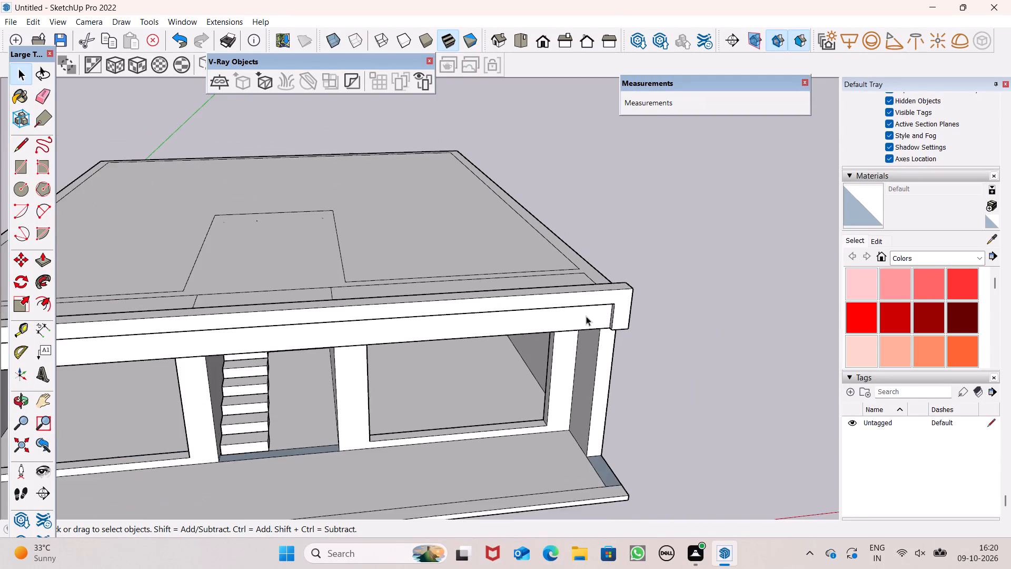
scroll(523, 355, up, 6)
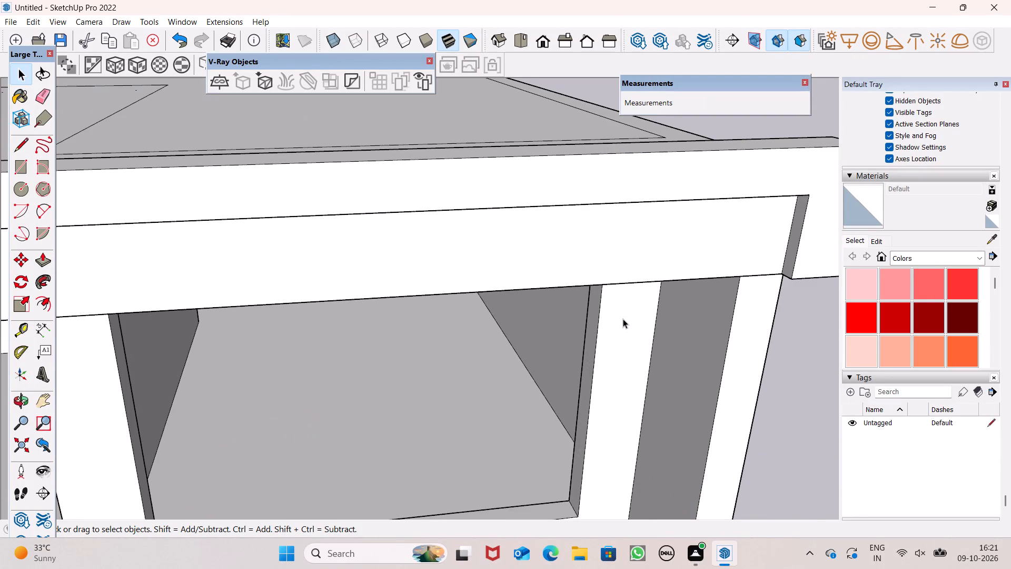
scroll(622, 285, down, 3)
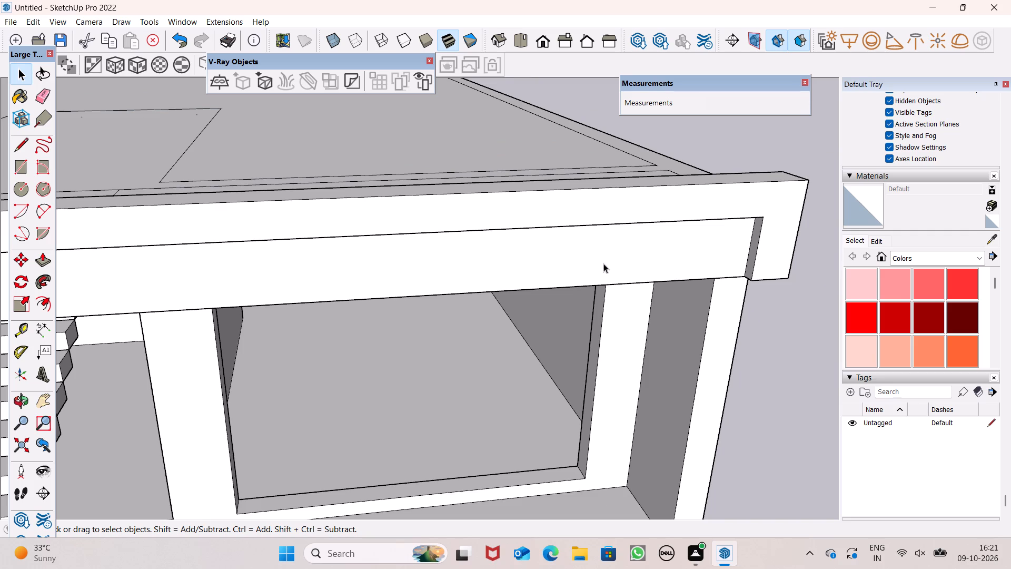
scroll(376, 253, down, 3)
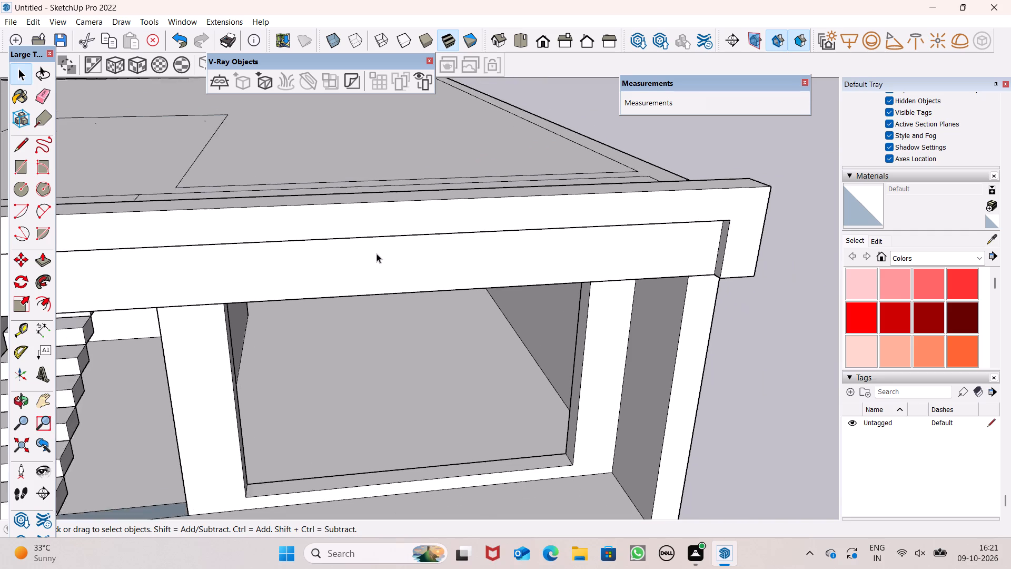
scroll(376, 253, down, 4)
scroll(422, 210, down, 4)
middle_drag(494, 222, 516, 307)
scroll(519, 310, up, 1)
scroll(486, 237, down, 7)
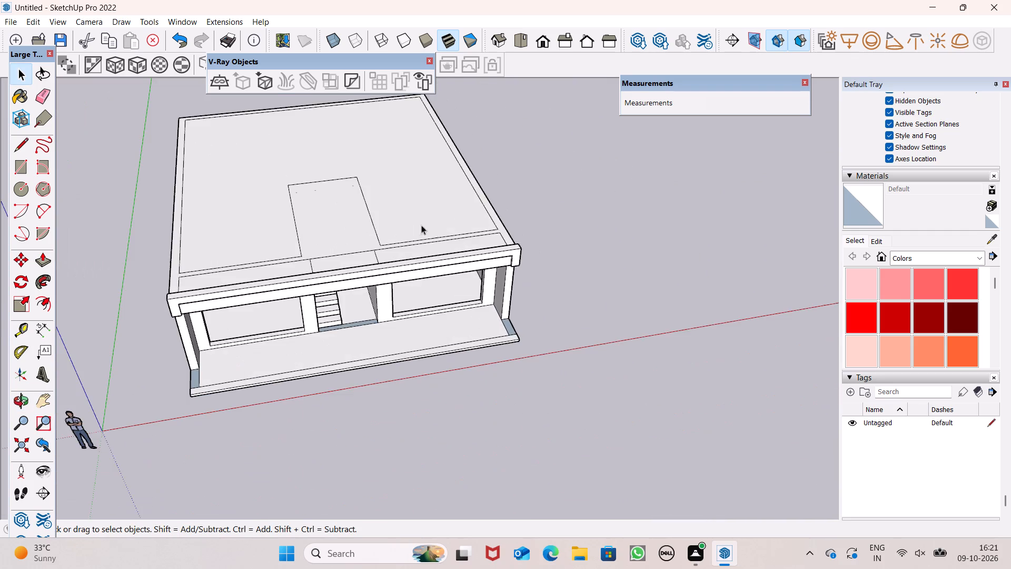
scroll(343, 202, up, 5)
click(37, 98)
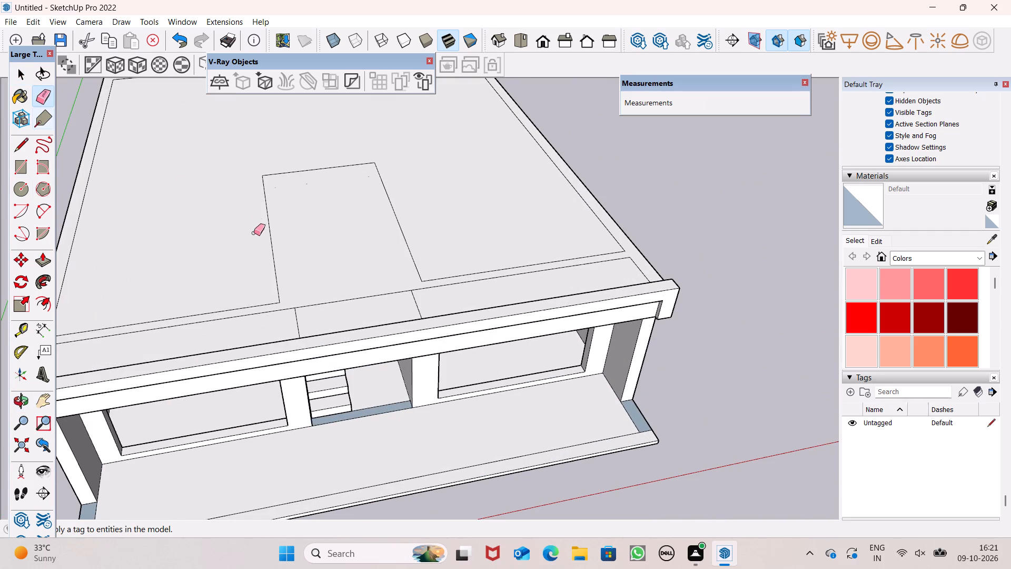
drag(263, 243, 368, 207)
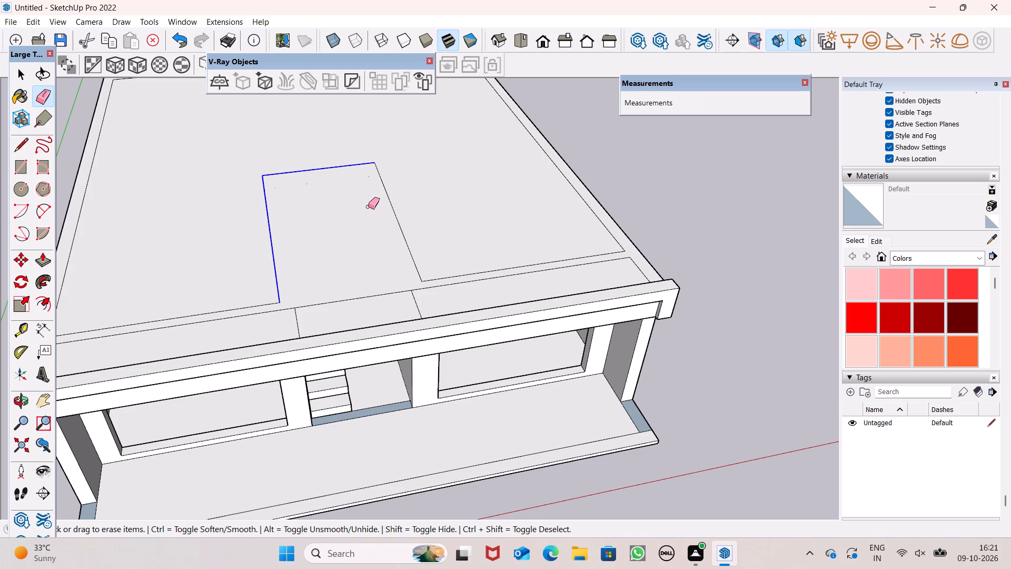
drag(368, 207, 405, 211)
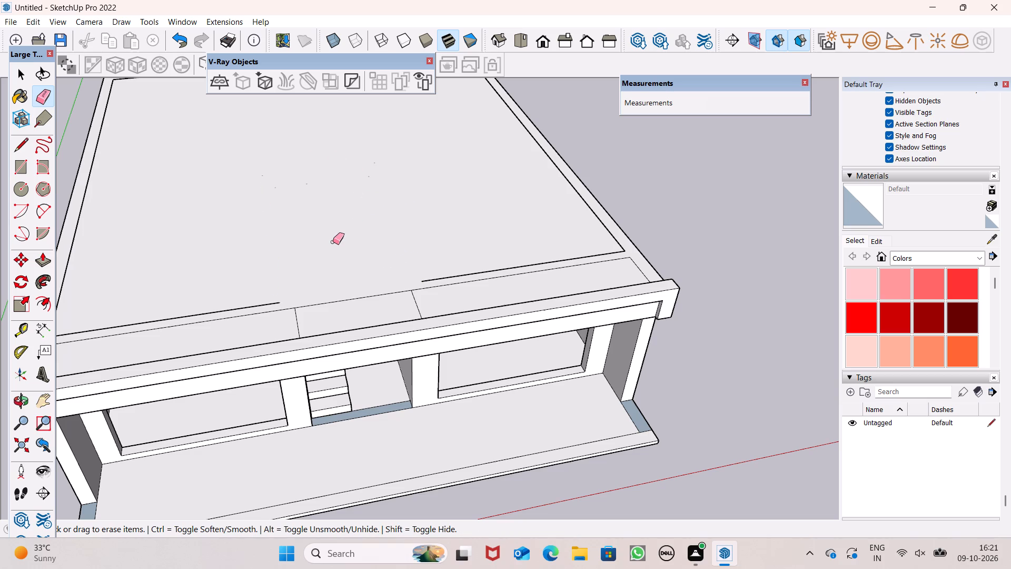
Erase the inner roof outline's left side line and the front line segment that meets it at the front-left corner.
scroll(317, 256, down, 1)
scroll(200, 326, up, 4)
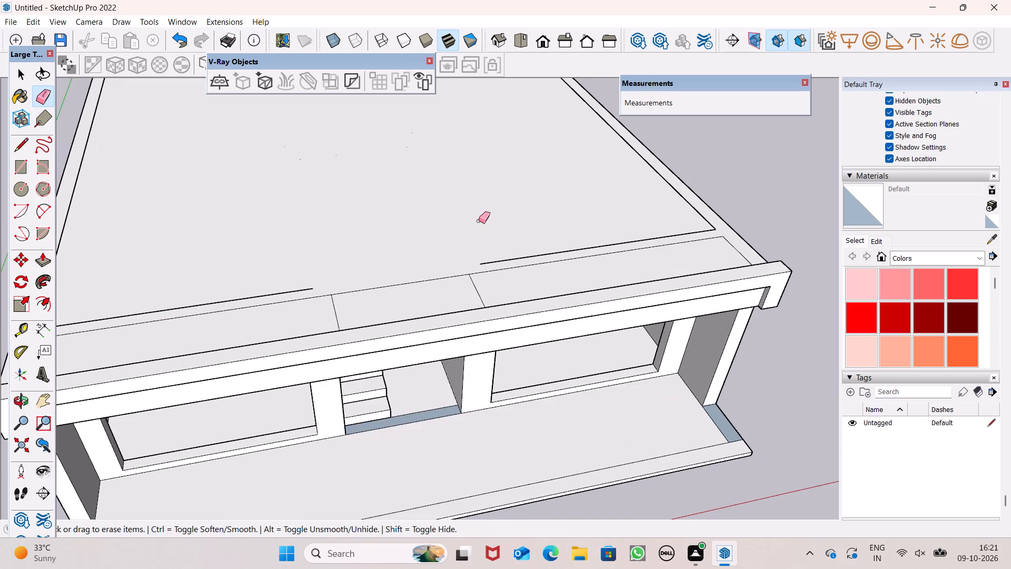
scroll(477, 232, down, 4)
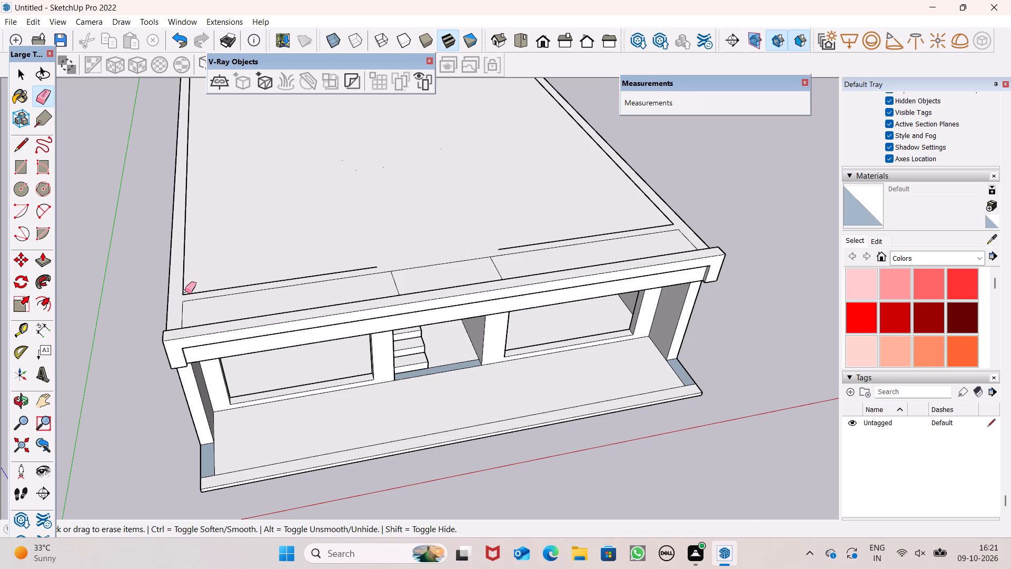
scroll(187, 301, up, 10)
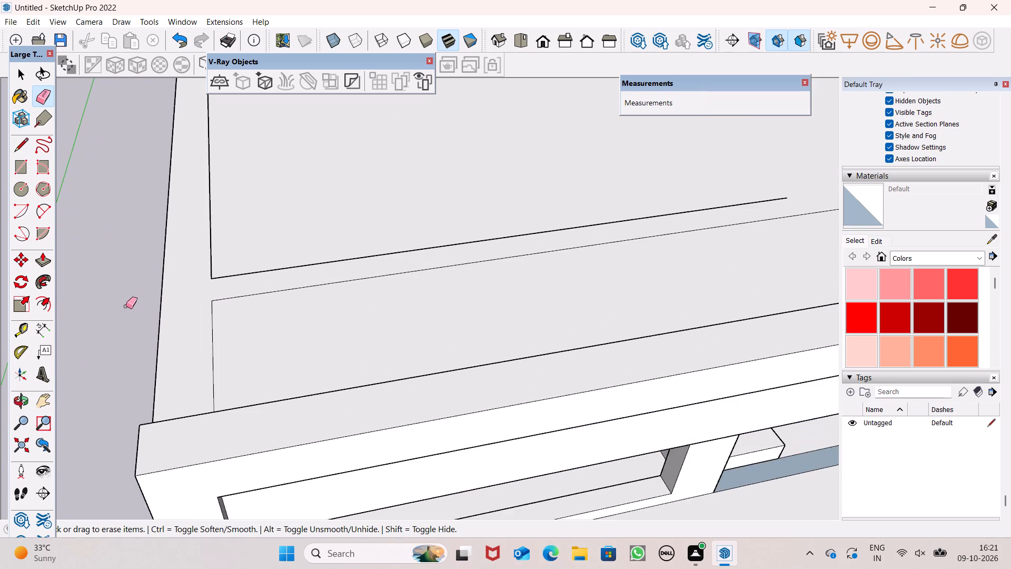
scroll(260, 278, up, 6)
drag(215, 274, 178, 262)
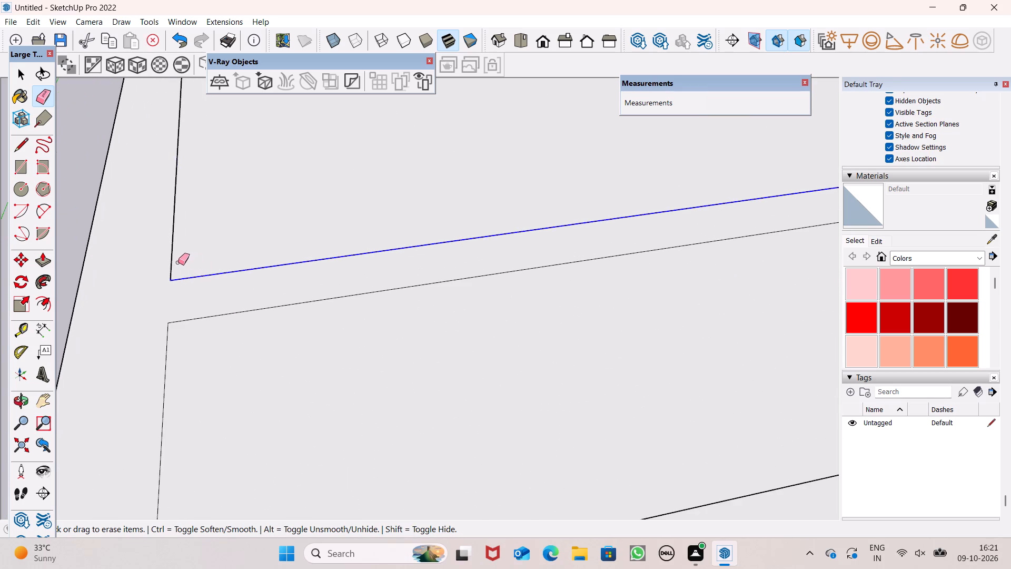
drag(178, 262, 171, 262)
Examine the front facade and staircase, and the roof surface up to its front-right corner.
scroll(179, 320, down, 6)
scroll(141, 371, down, 7)
middle_drag(429, 410, 405, 202)
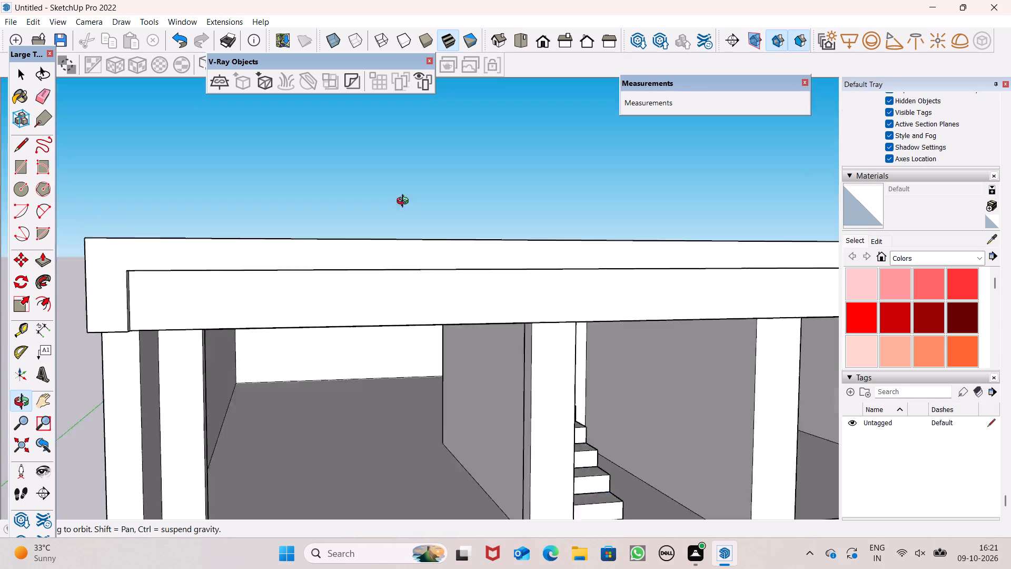
middle_drag(405, 202, 303, 228)
scroll(300, 232, down, 3)
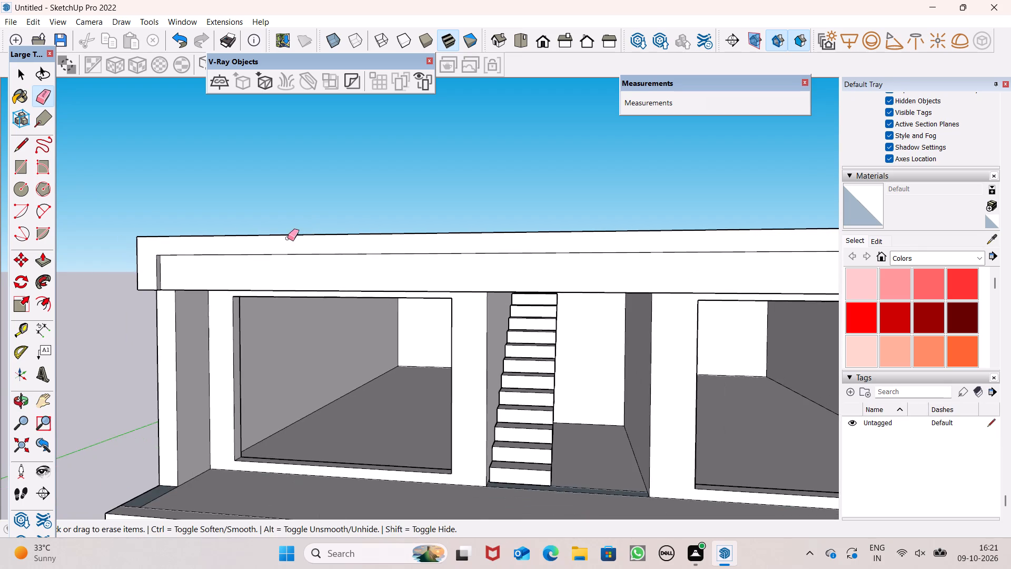
scroll(249, 233, down, 9)
middle_drag(396, 240, 308, 444)
scroll(309, 468, up, 1)
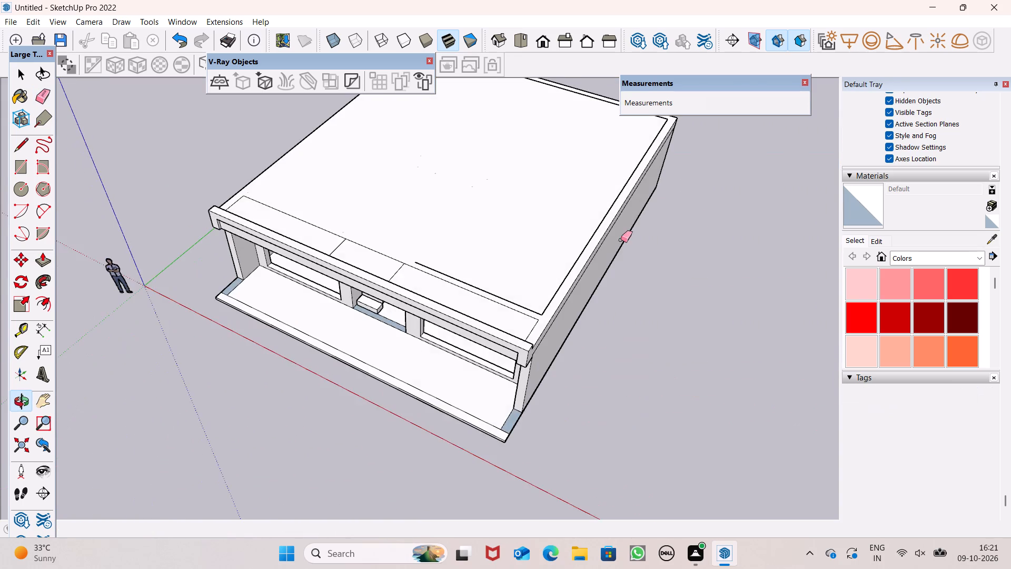
scroll(700, 222, up, 5)
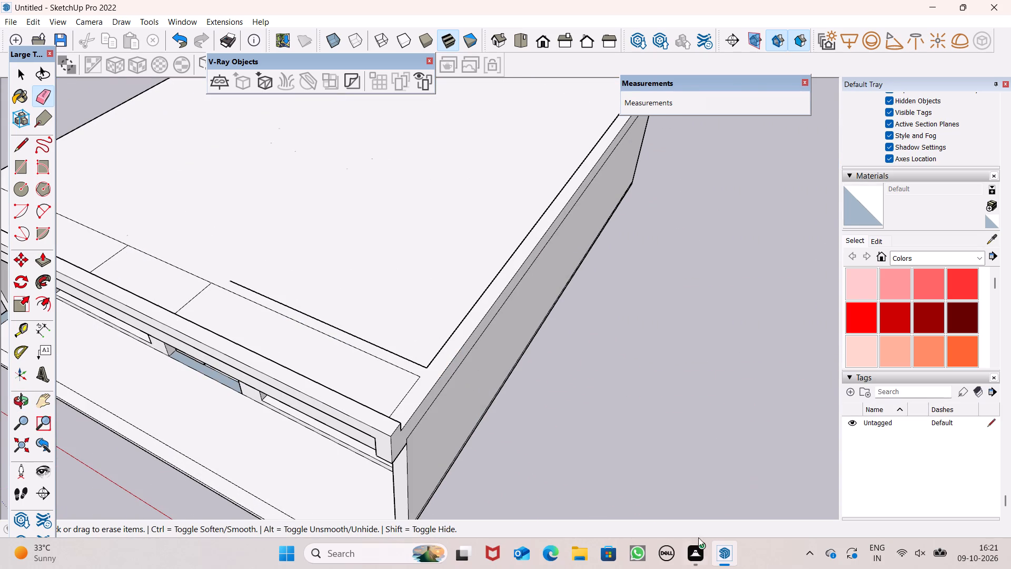
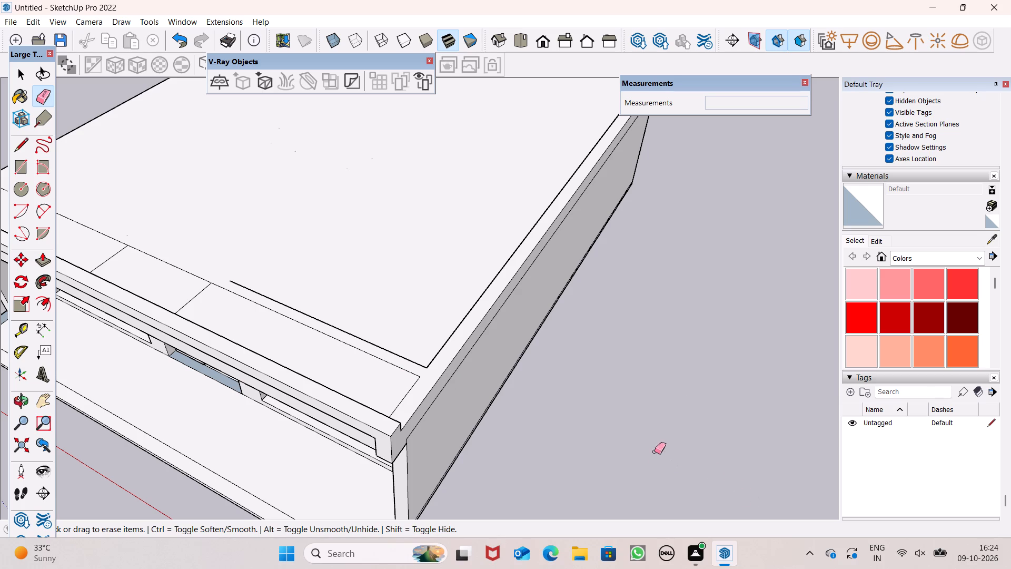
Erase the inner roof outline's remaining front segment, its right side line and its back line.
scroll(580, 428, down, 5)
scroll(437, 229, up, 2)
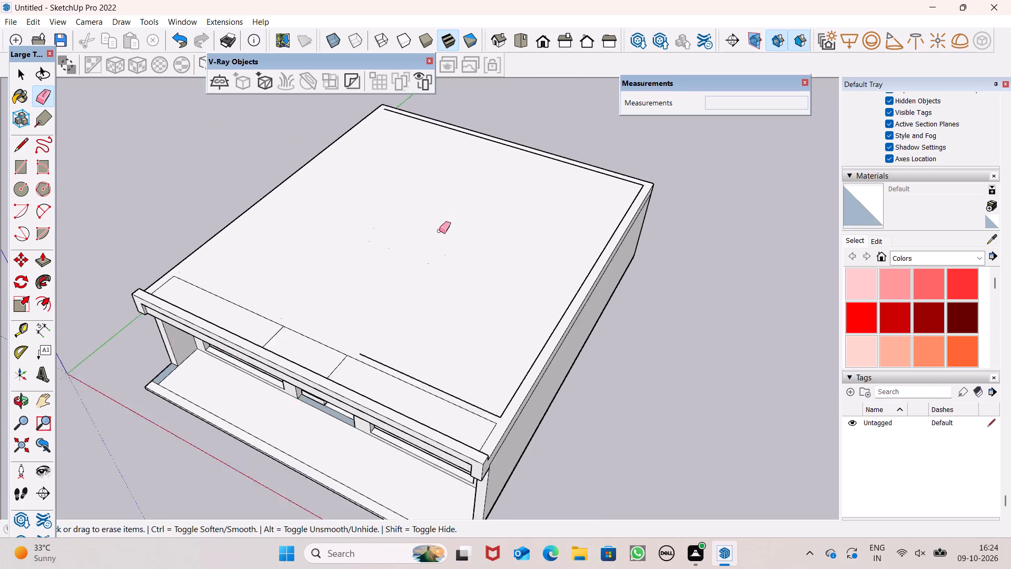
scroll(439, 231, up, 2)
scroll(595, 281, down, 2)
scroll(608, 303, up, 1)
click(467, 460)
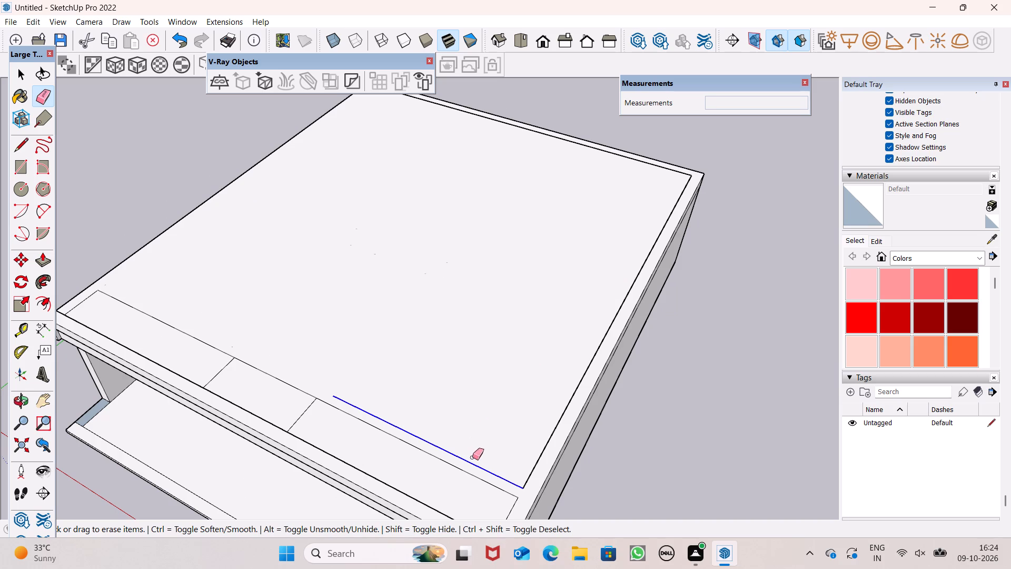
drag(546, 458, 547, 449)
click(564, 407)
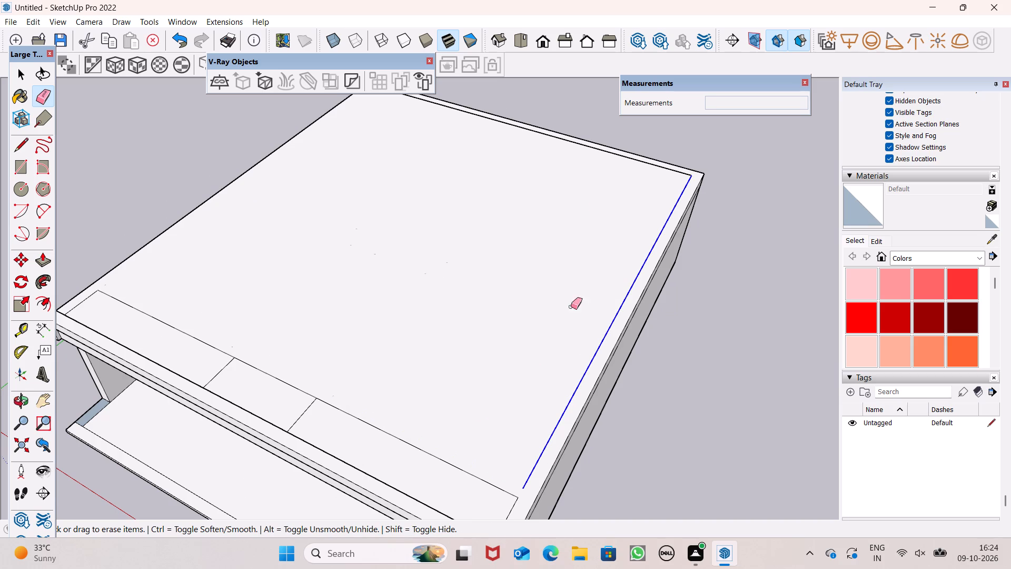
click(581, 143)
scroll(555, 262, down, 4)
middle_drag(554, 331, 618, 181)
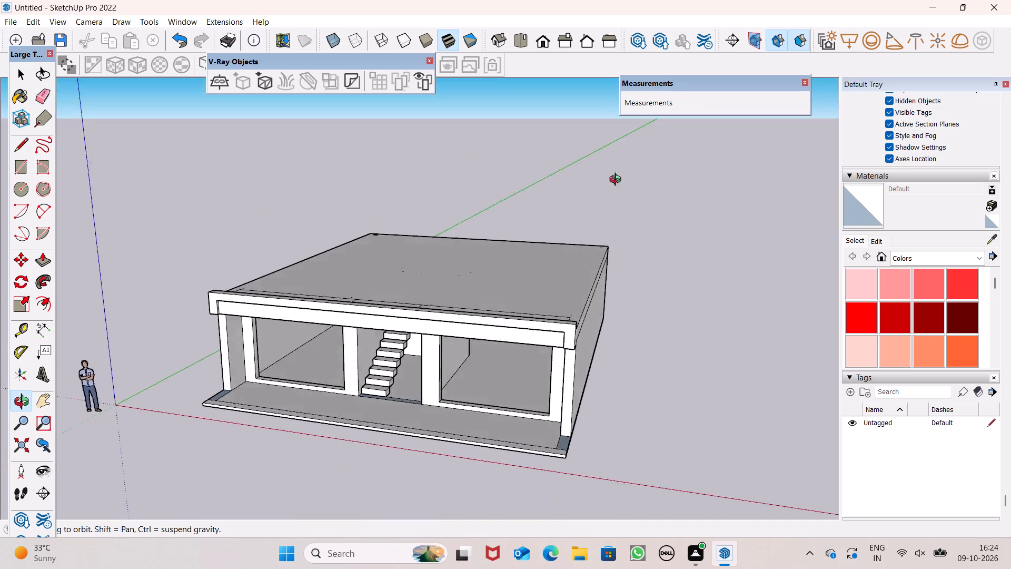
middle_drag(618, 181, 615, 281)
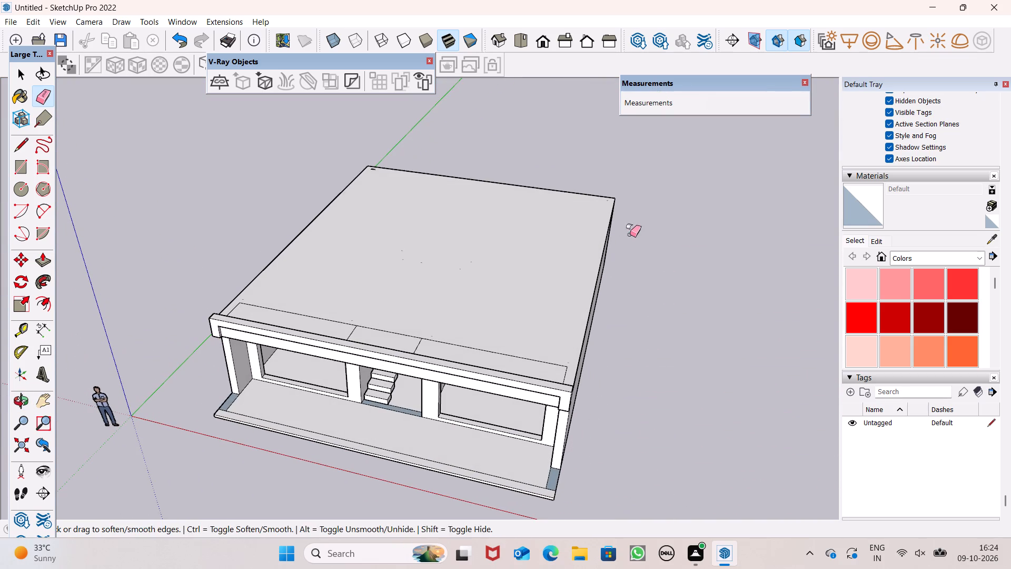
Undo the inner roof outline erasures, back through its left side line and front-left segment.
key(ctrl+z)
key(ctrl+z)
key(ctrl+z)
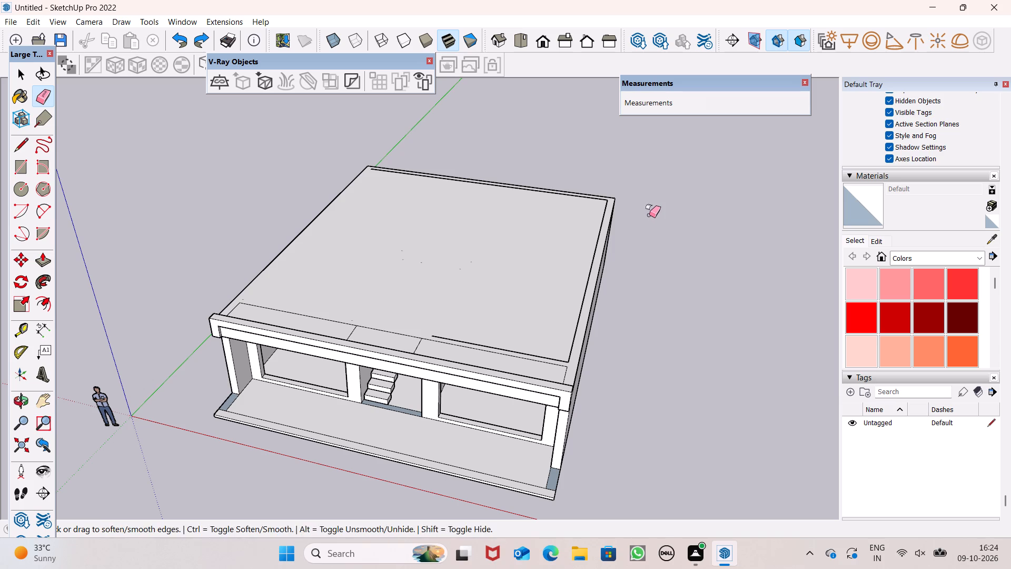
key(ctrl+z)
Draw a line about 9' 5" long across the gap in the inner roof outline's front edge.
middle_drag(550, 362, 463, 455)
scroll(467, 466, up, 3)
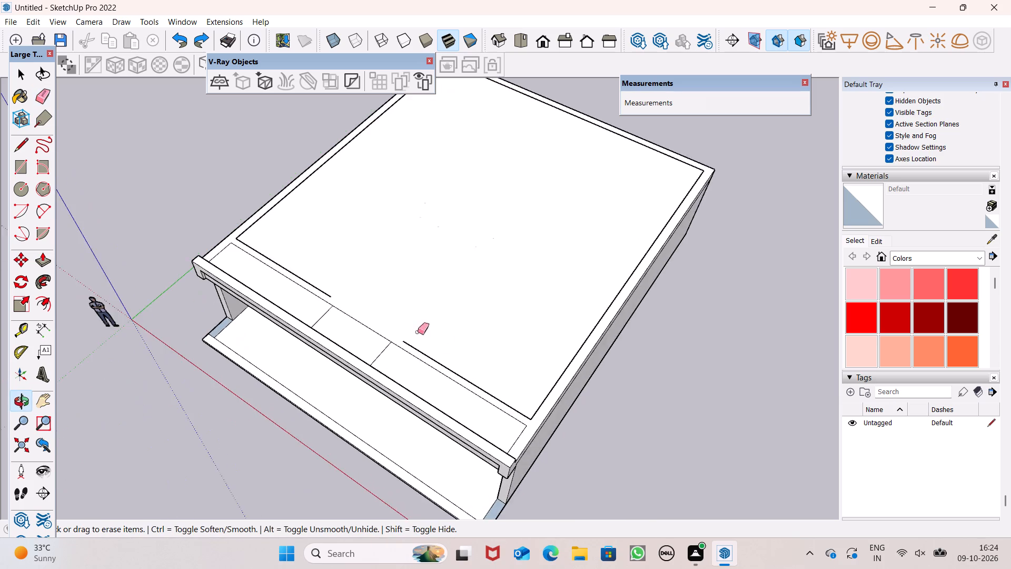
scroll(418, 332, up, 3)
click(18, 146)
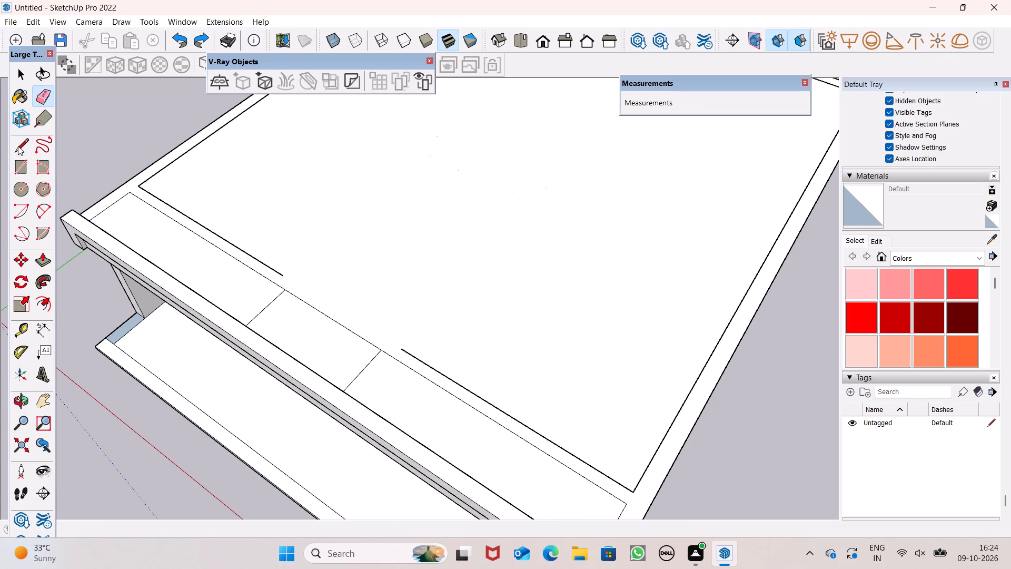
scroll(283, 316, down, 2)
middle_drag(334, 354, 193, 381)
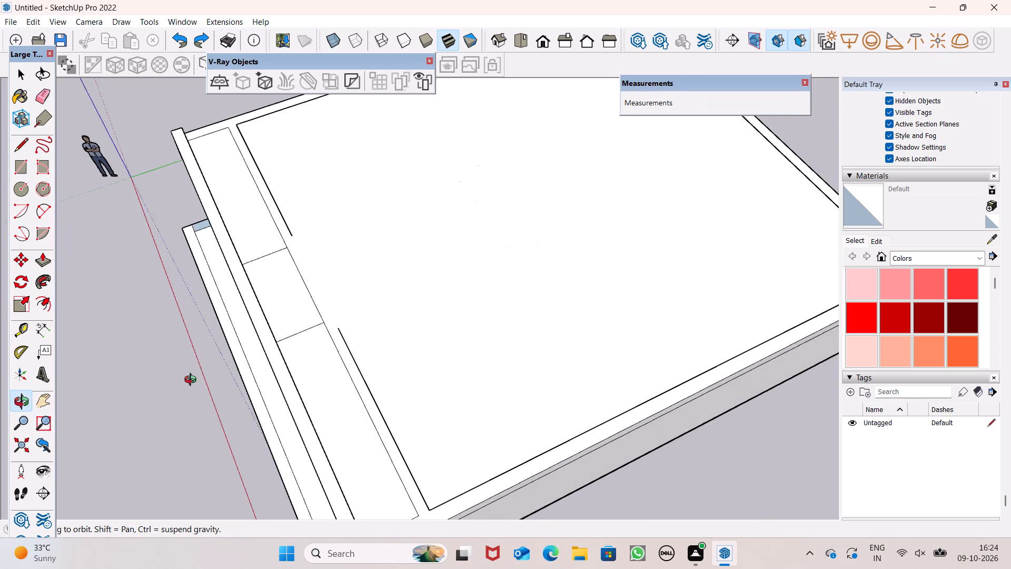
middle_drag(193, 381, 167, 358)
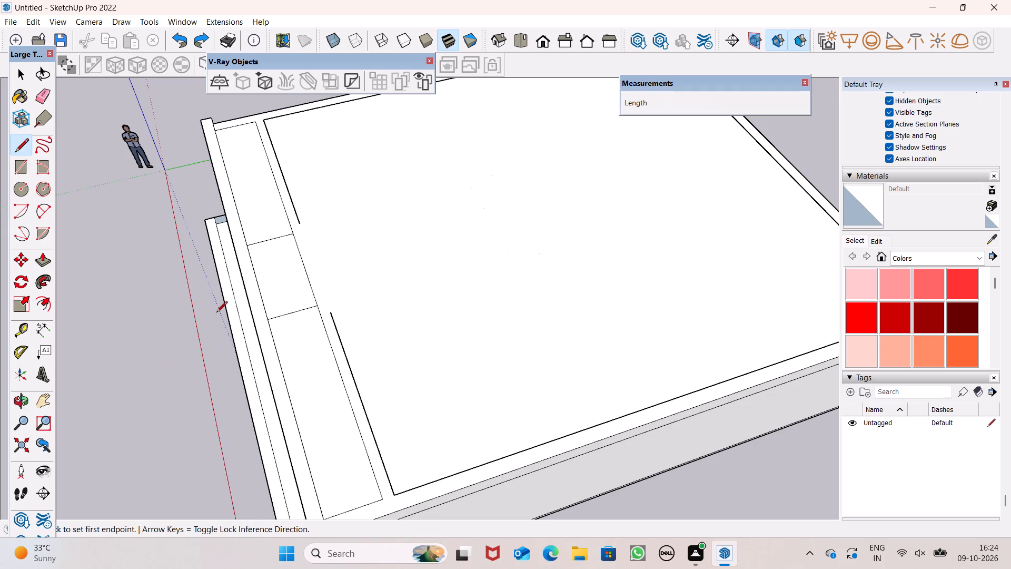
drag(332, 310, 330, 295)
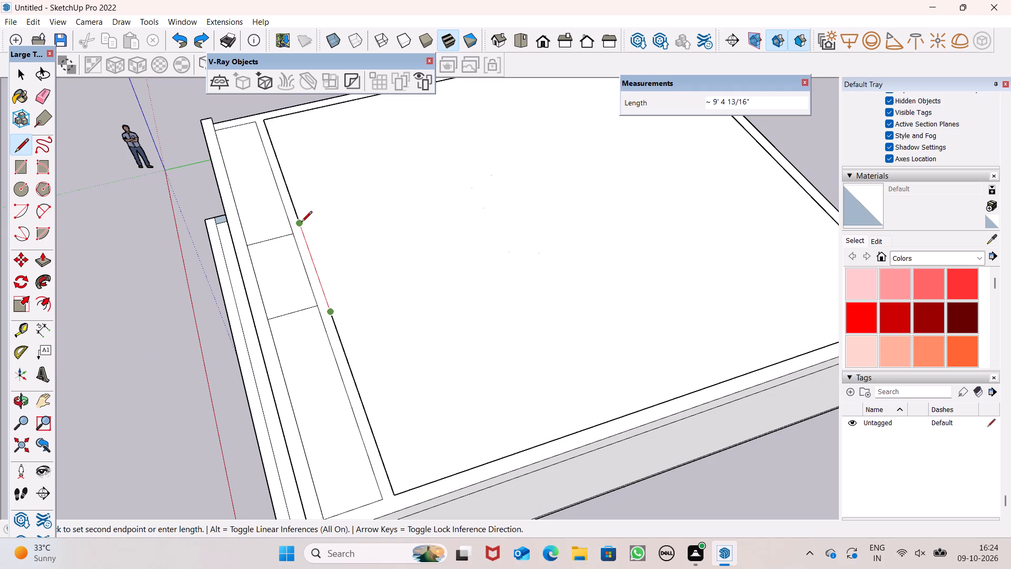
click(301, 223)
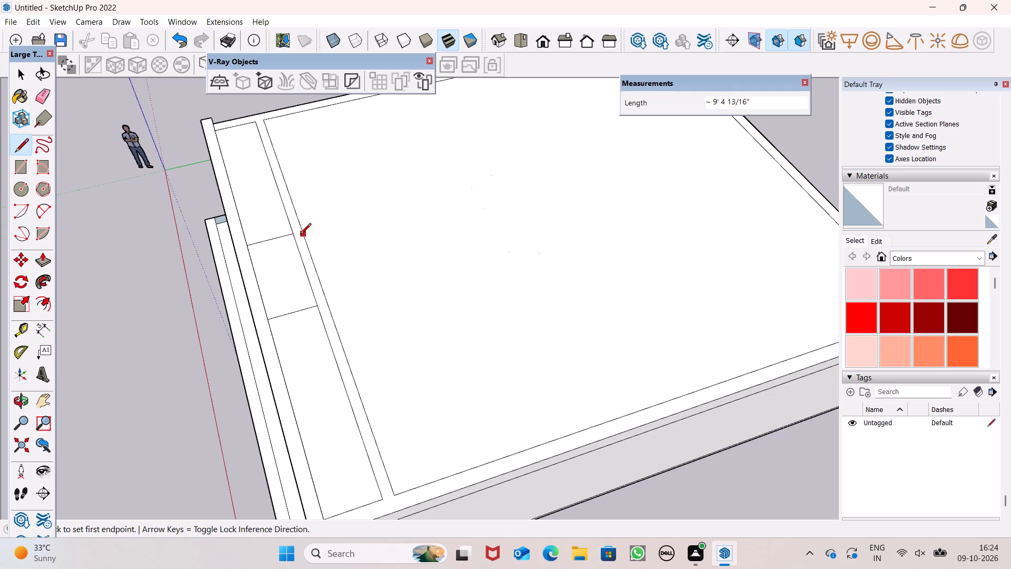
Erase the two short crosswise lines dividing the front strip of the roof.
click(44, 94)
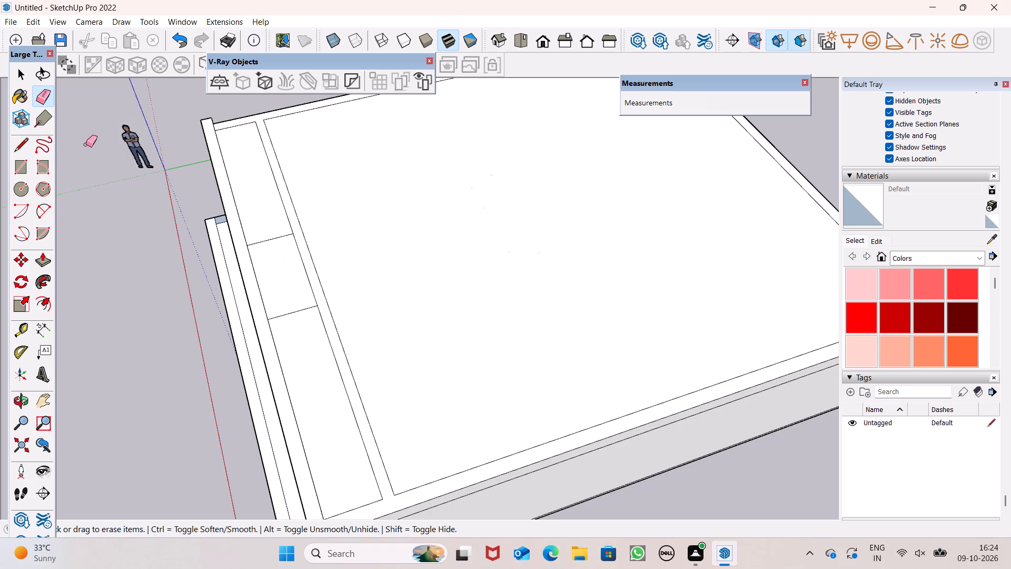
click(277, 240)
drag(275, 233, 274, 256)
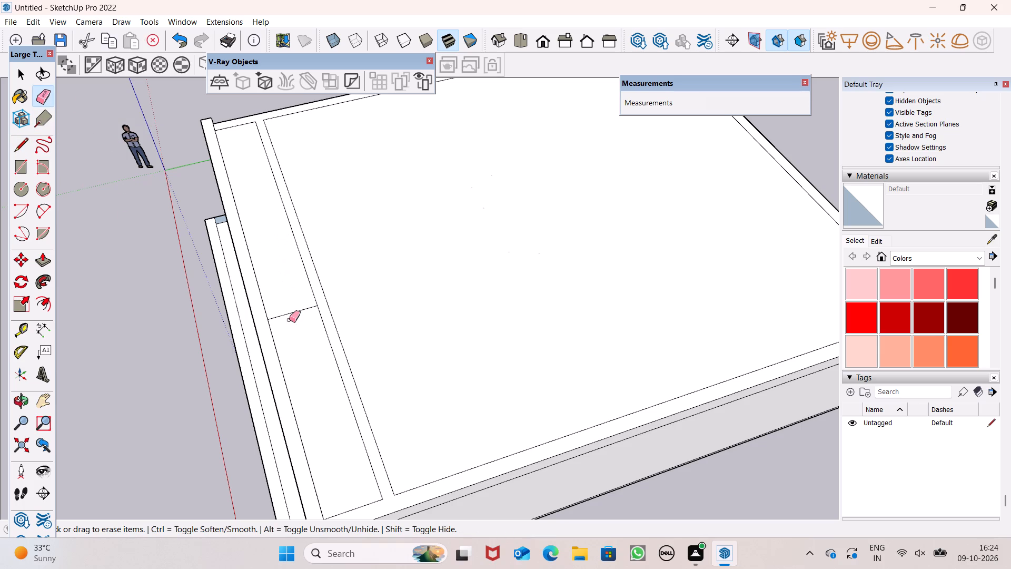
drag(290, 320, 291, 310)
drag(293, 303, 294, 313)
Examine the roof outlines and front facade from several angles, and dismiss the chat notification.
scroll(300, 307, down, 2)
key(space)
middle_drag(356, 338, 462, 266)
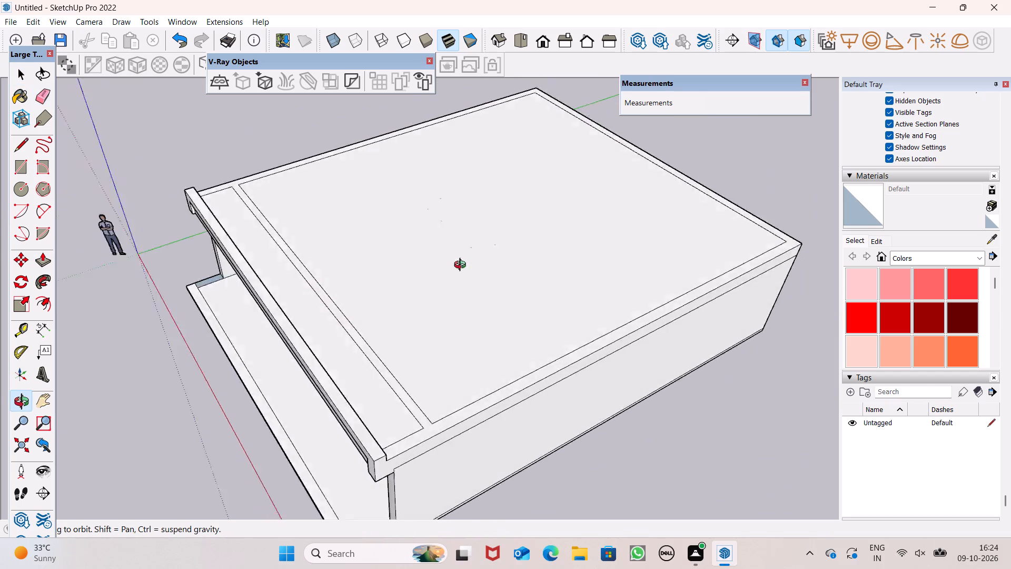
middle_drag(462, 266, 518, 238)
scroll(487, 244, down, 1)
middle_drag(488, 244, 503, 230)
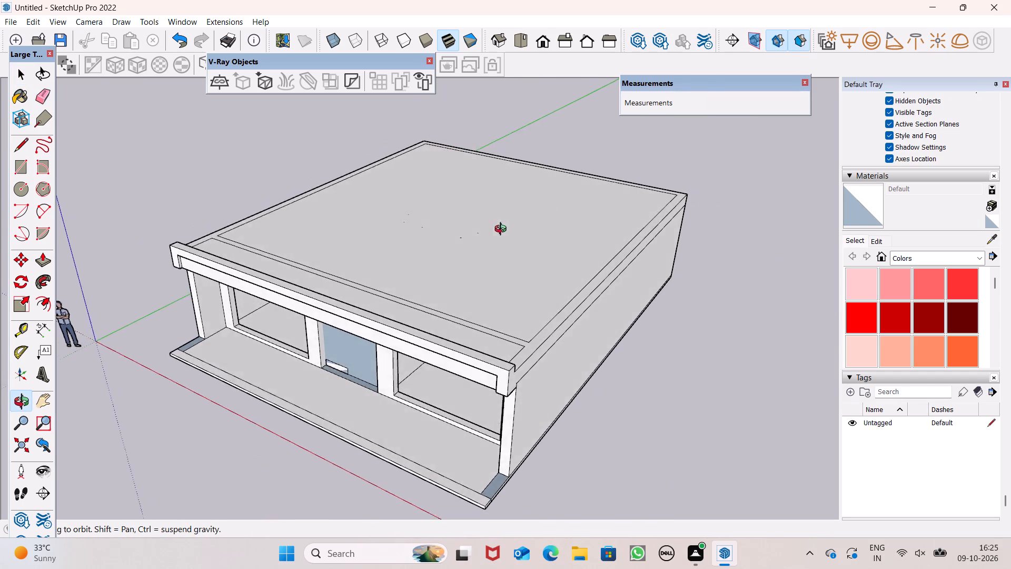
middle_drag(503, 230, 563, 203)
middle_drag(354, 254, 461, 320)
scroll(335, 347, up, 2)
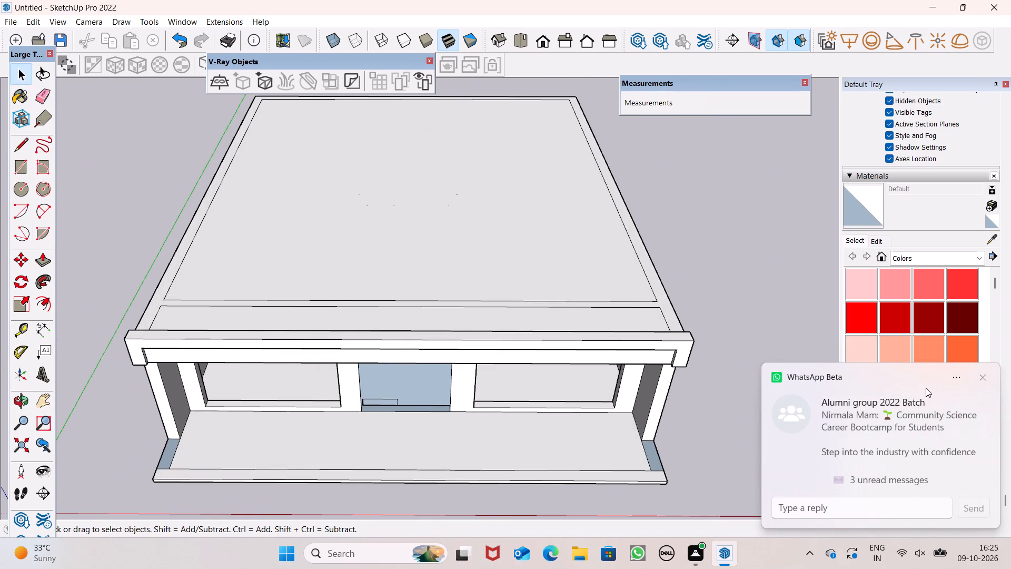
click(979, 382)
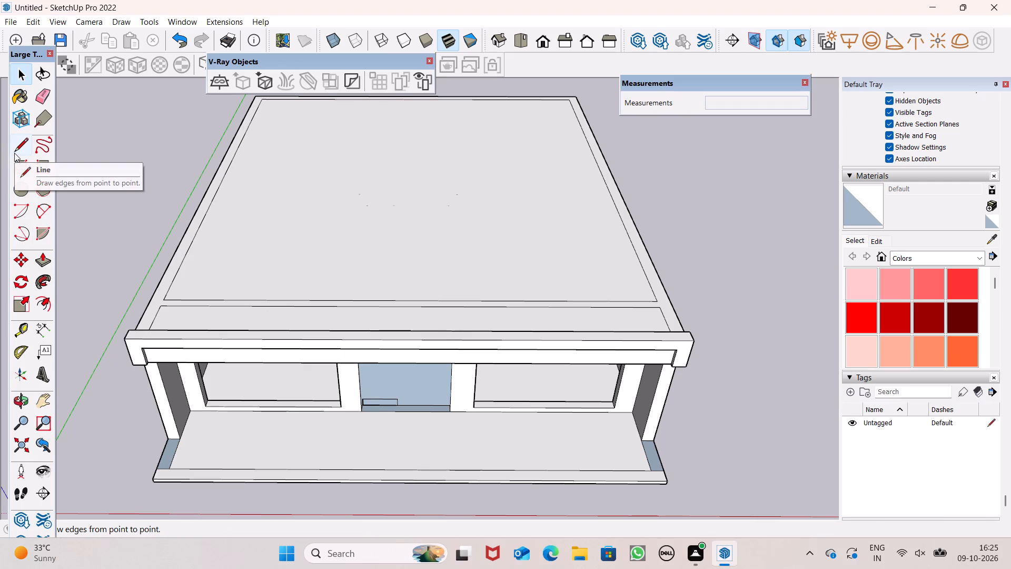
Draw short lines joining the corners of the two parallel front roof lines at both the left and right ends.
middle_drag(167, 339, 153, 382)
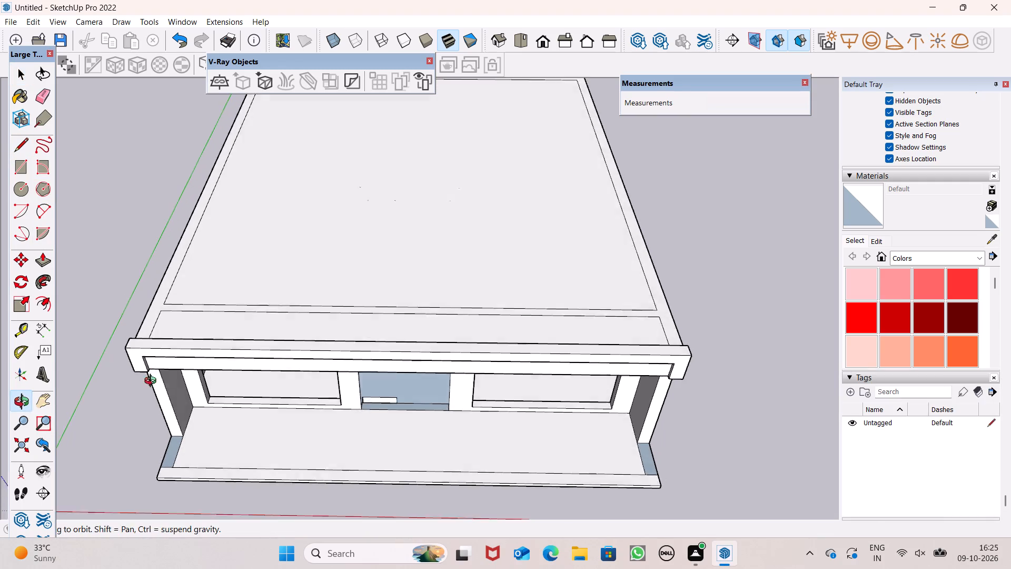
middle_drag(153, 382, 141, 387)
click(28, 144)
scroll(134, 248, up, 7)
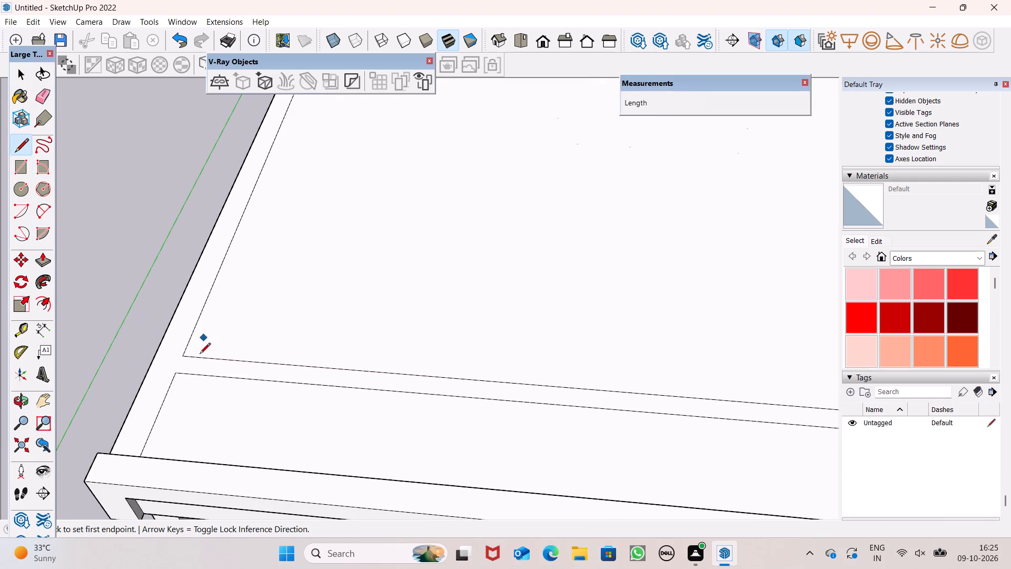
click(179, 376)
click(182, 360)
scroll(124, 261, down, 6)
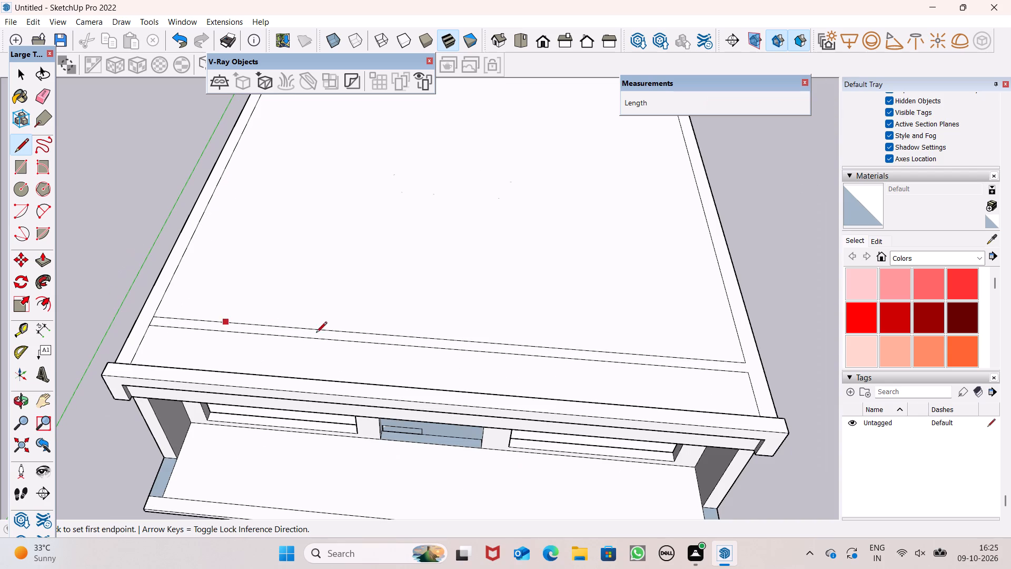
scroll(768, 382, up, 6)
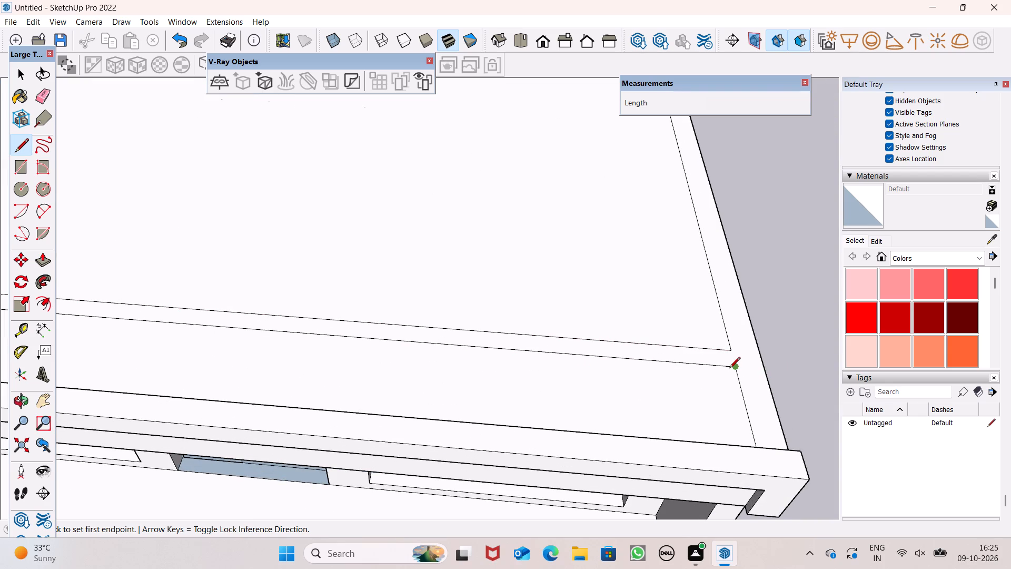
click(729, 369)
click(728, 354)
scroll(686, 311, down, 6)
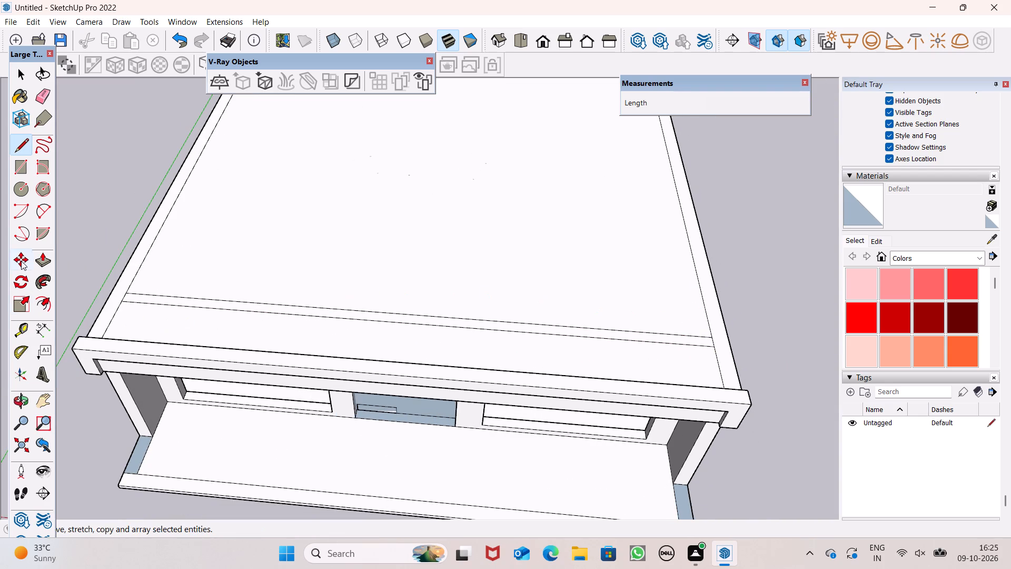
Push/Pull the narrow strip between the two parallel front roof lines up 2'.
click(36, 258)
scroll(261, 280, down, 4)
middle_drag(278, 290, 290, 290)
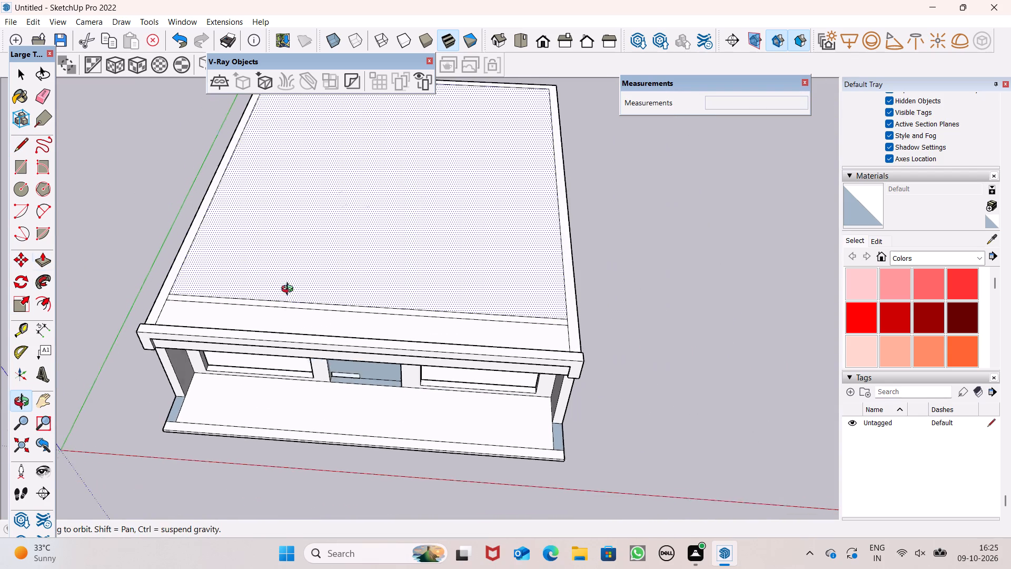
middle_drag(290, 290, 351, 299)
scroll(185, 318, up, 4)
drag(178, 356, 179, 350)
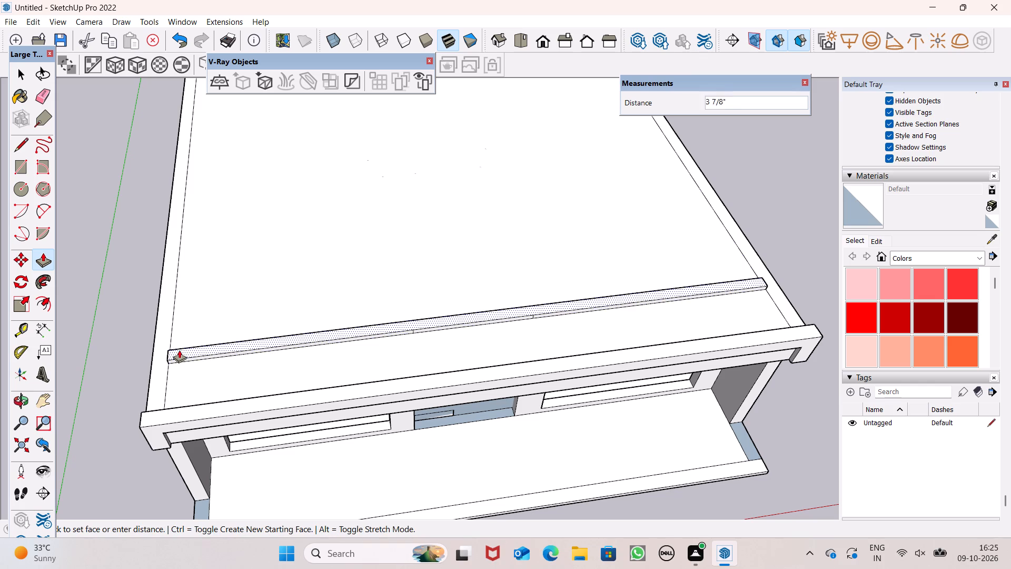
drag(179, 350, 166, 330)
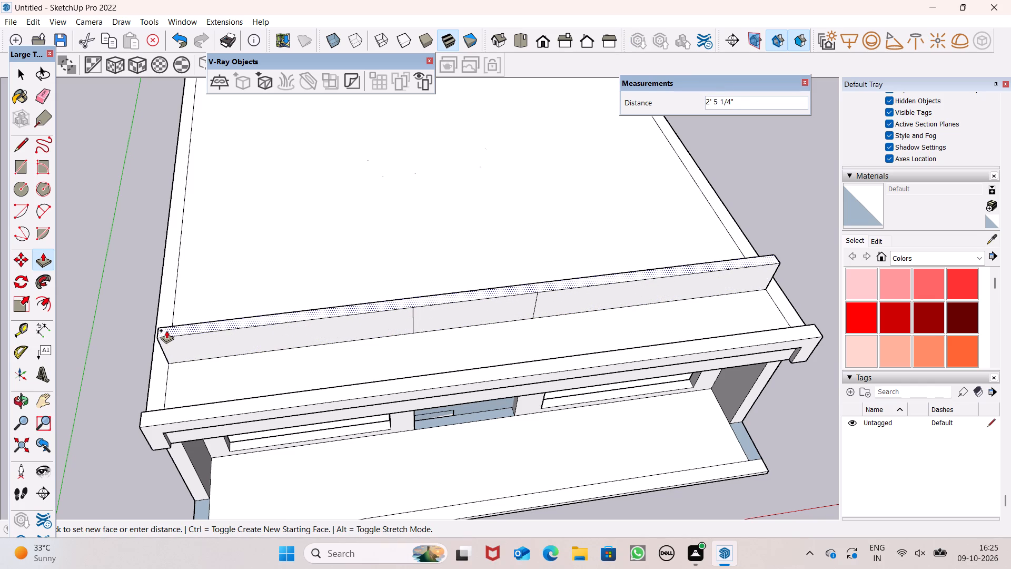
drag(166, 330, 164, 323)
text(2')
key(Return)
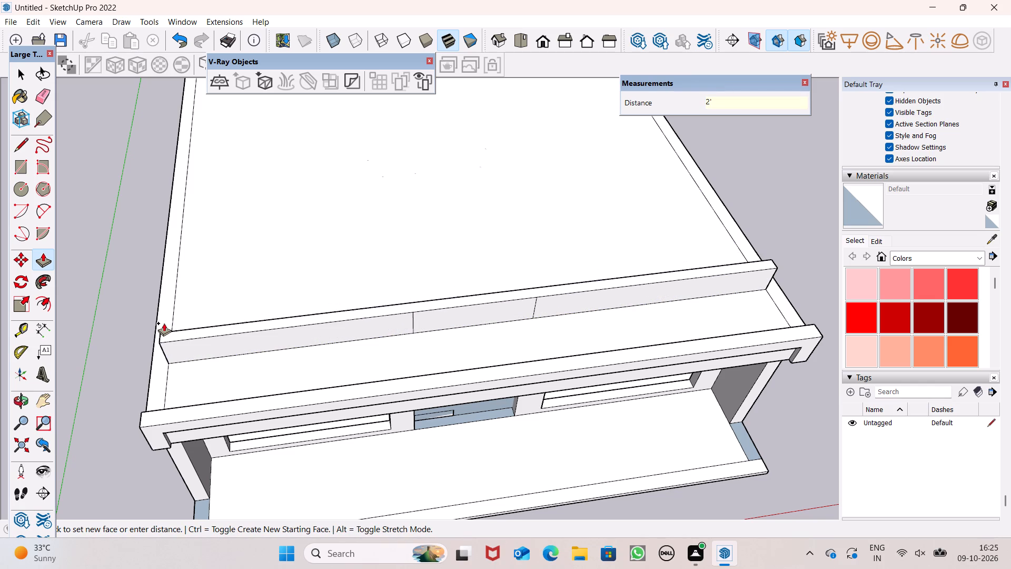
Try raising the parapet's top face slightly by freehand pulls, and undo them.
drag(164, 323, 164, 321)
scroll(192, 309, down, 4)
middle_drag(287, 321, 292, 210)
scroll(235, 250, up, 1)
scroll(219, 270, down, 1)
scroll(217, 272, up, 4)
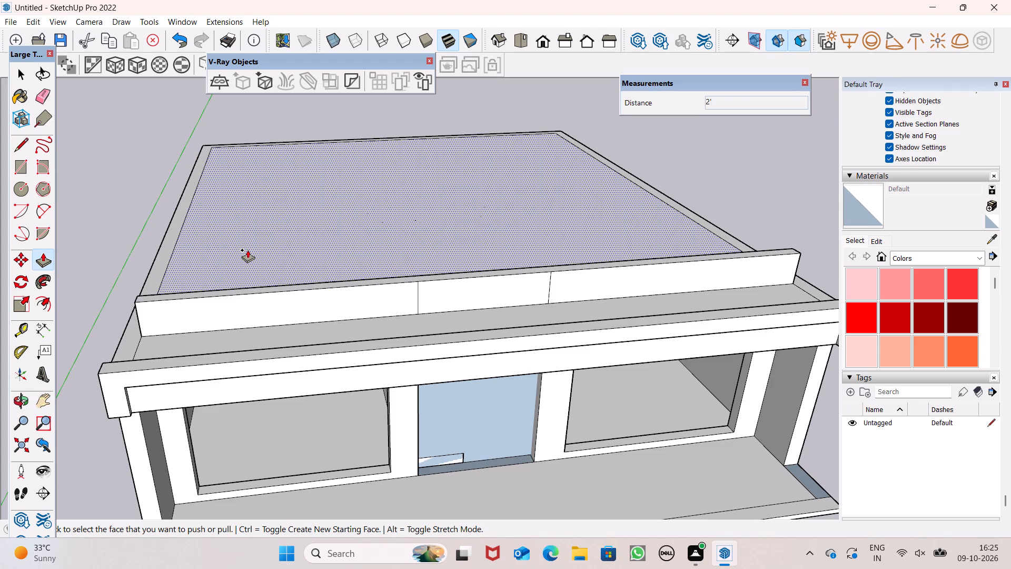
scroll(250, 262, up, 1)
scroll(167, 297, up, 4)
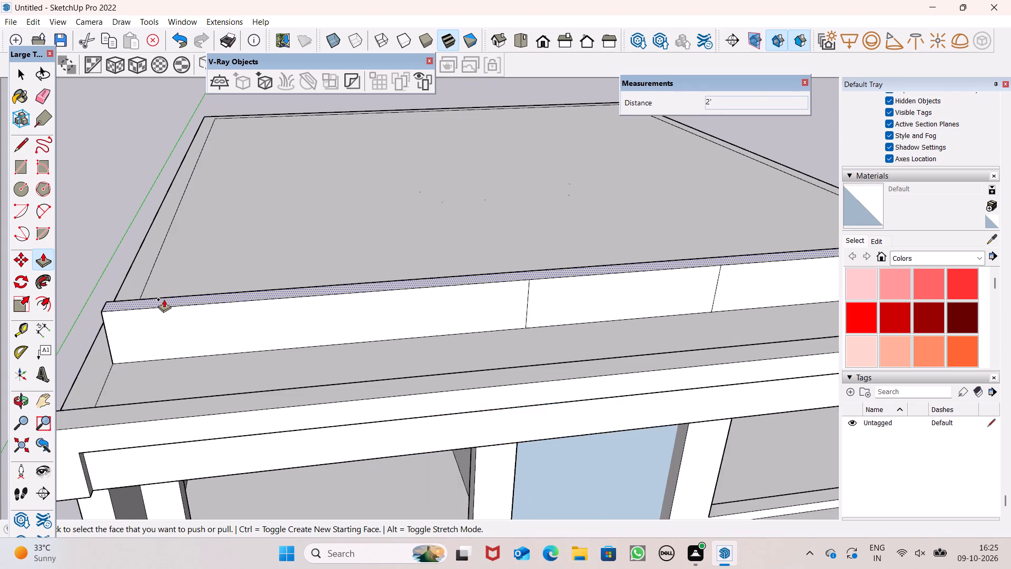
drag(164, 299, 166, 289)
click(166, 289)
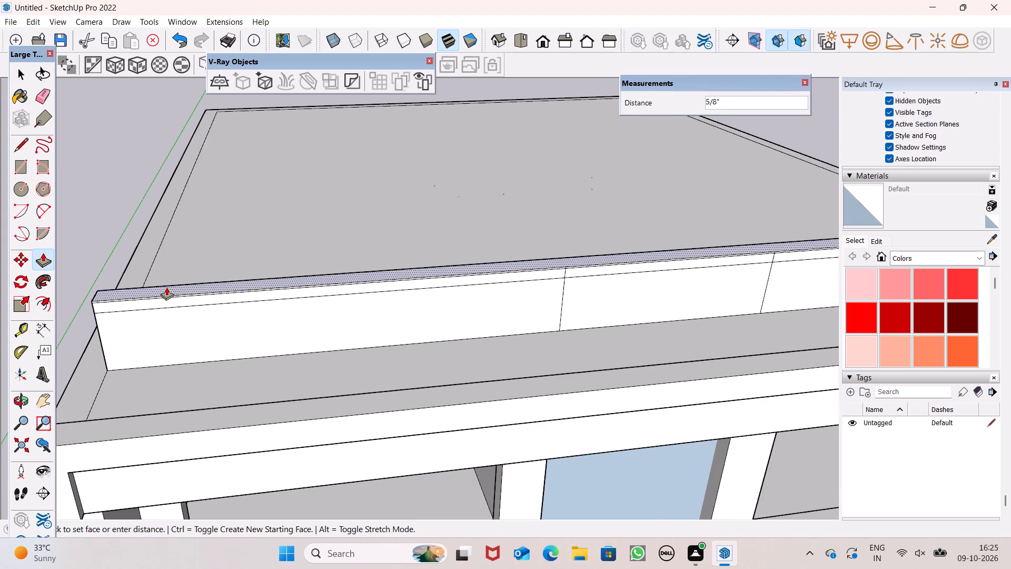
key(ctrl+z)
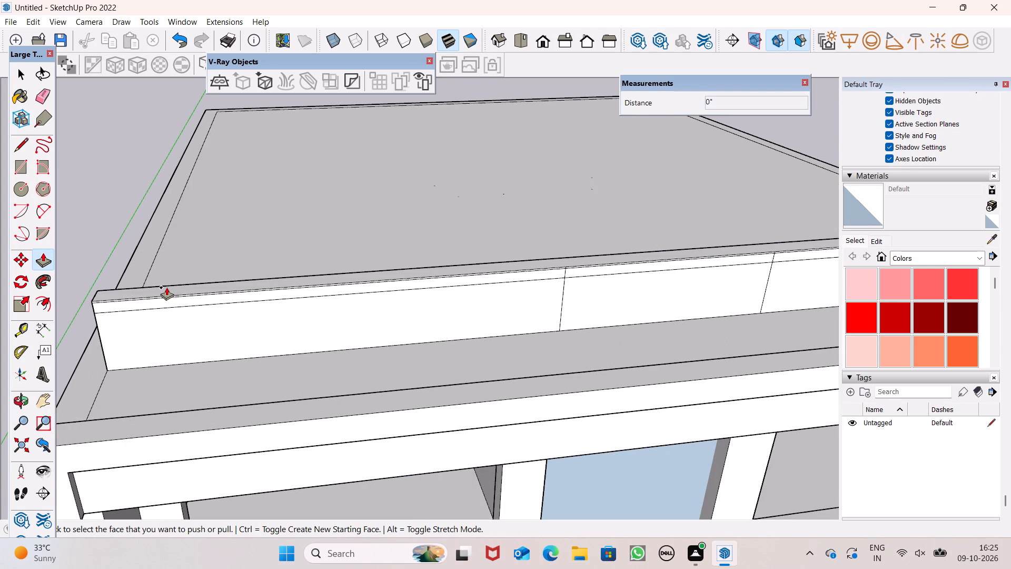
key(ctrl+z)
Push/Pull the front parapet's top face up another 1'.
drag(155, 302, 150, 274)
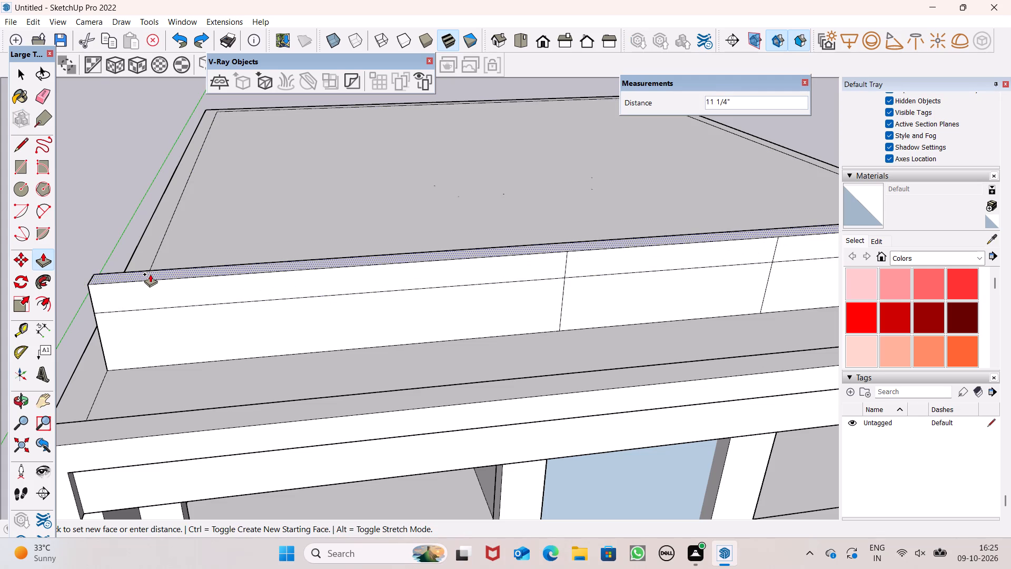
drag(150, 274, 148, 282)
text(1')
key(Return)
Push/Pull the left, middle and right segments of the parapet's front face forward about 1' 2 1/4", keeping them flush.
scroll(92, 298, down, 5)
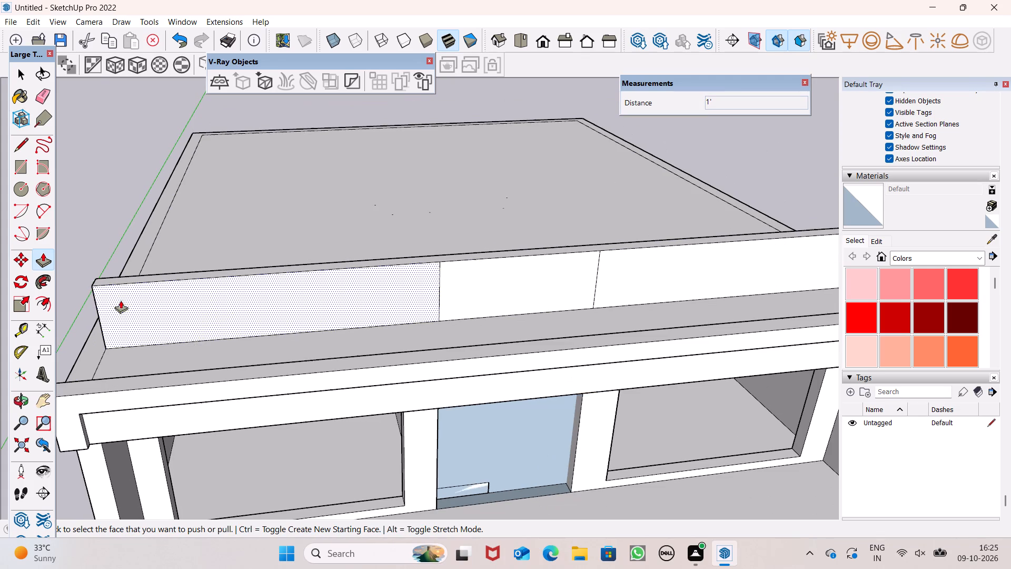
scroll(121, 300, down, 1)
drag(224, 313, 227, 324)
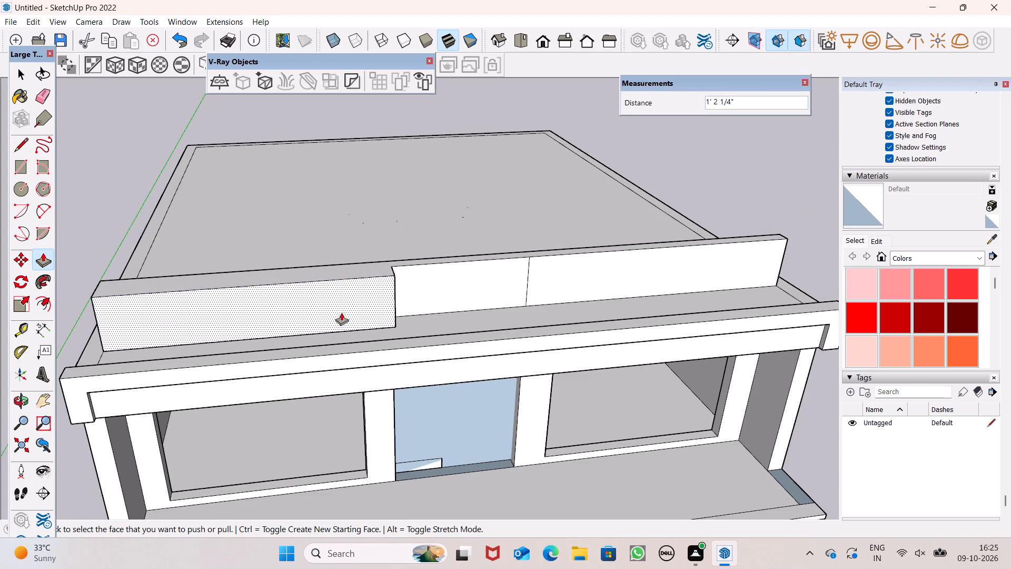
drag(438, 288, 386, 311)
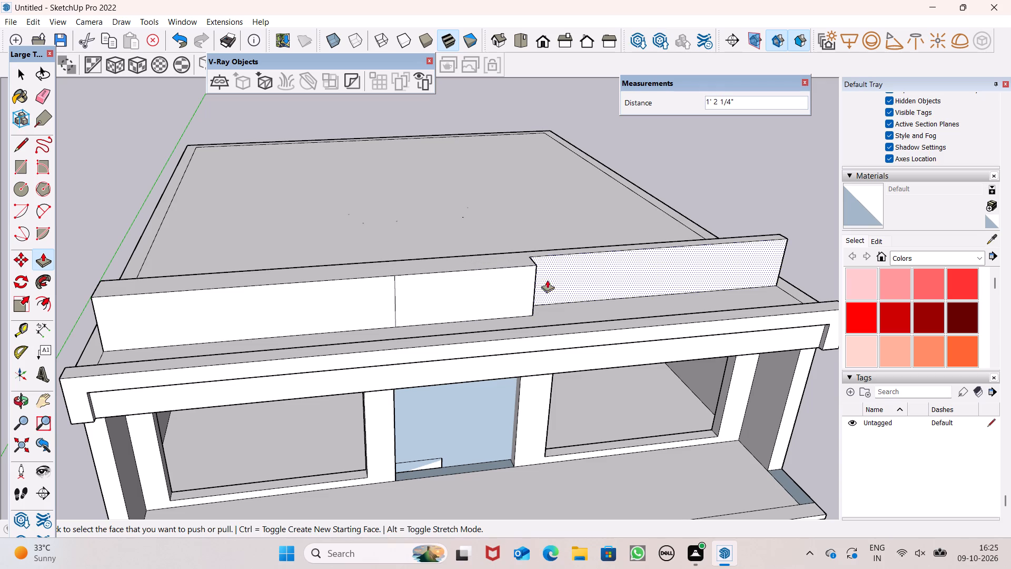
drag(561, 274, 517, 305)
Erase the two vertical seam lines dividing the front face of the parapet.
scroll(407, 259, down, 1)
middle_drag(401, 281, 406, 312)
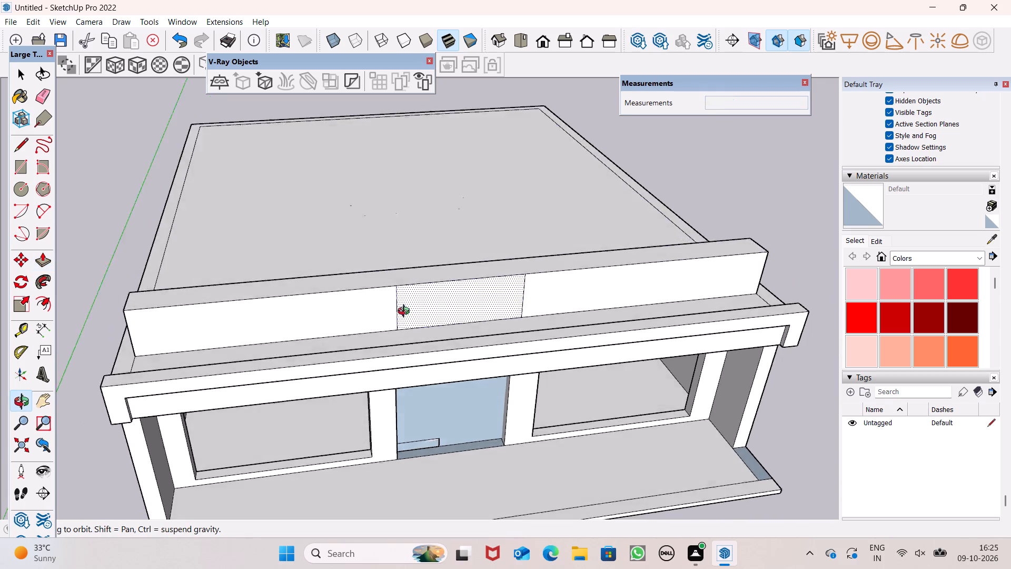
middle_drag(406, 312, 372, 225)
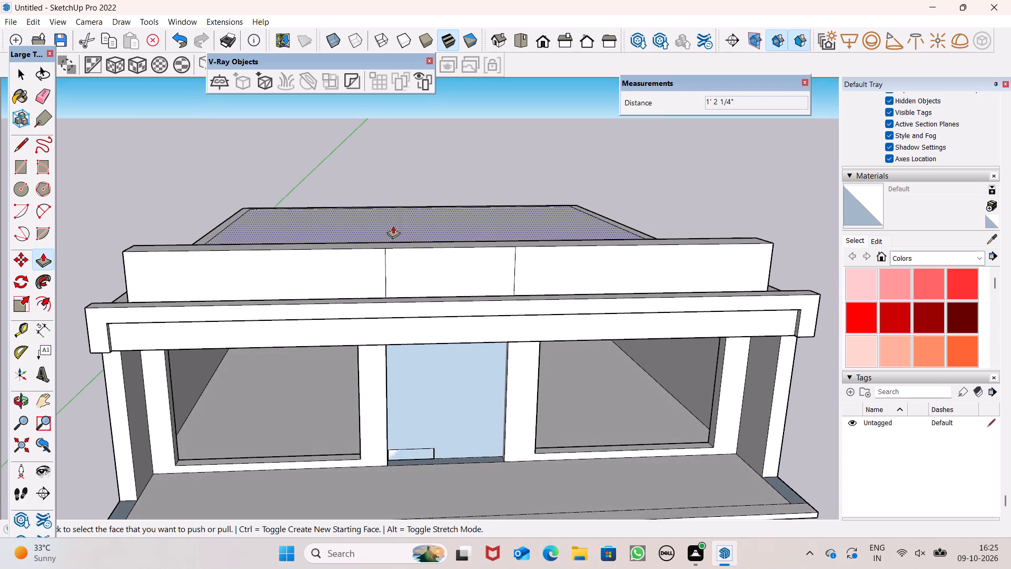
scroll(390, 239, down, 2)
middle_drag(402, 279, 581, 338)
scroll(444, 322, up, 3)
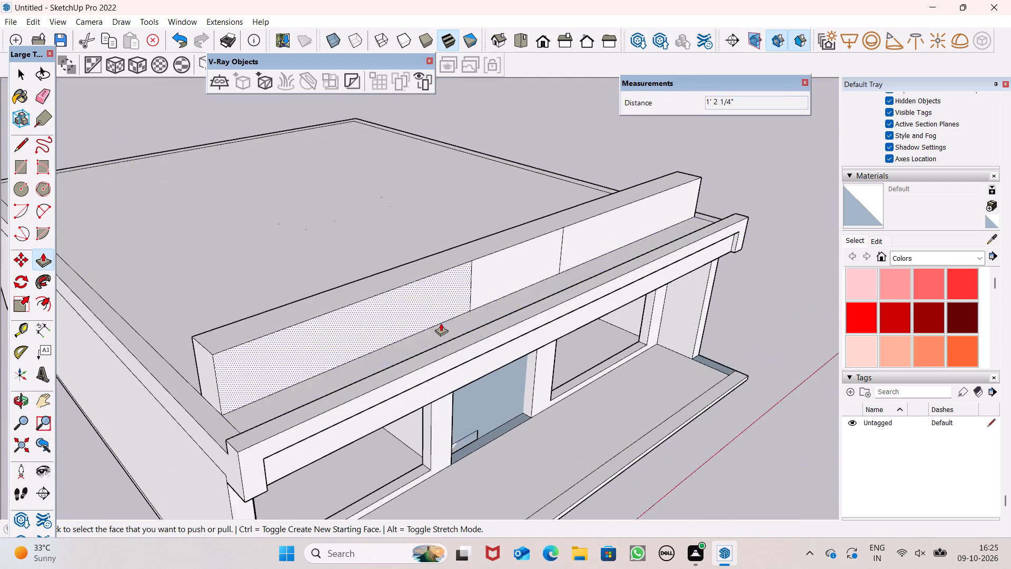
scroll(441, 323, up, 2)
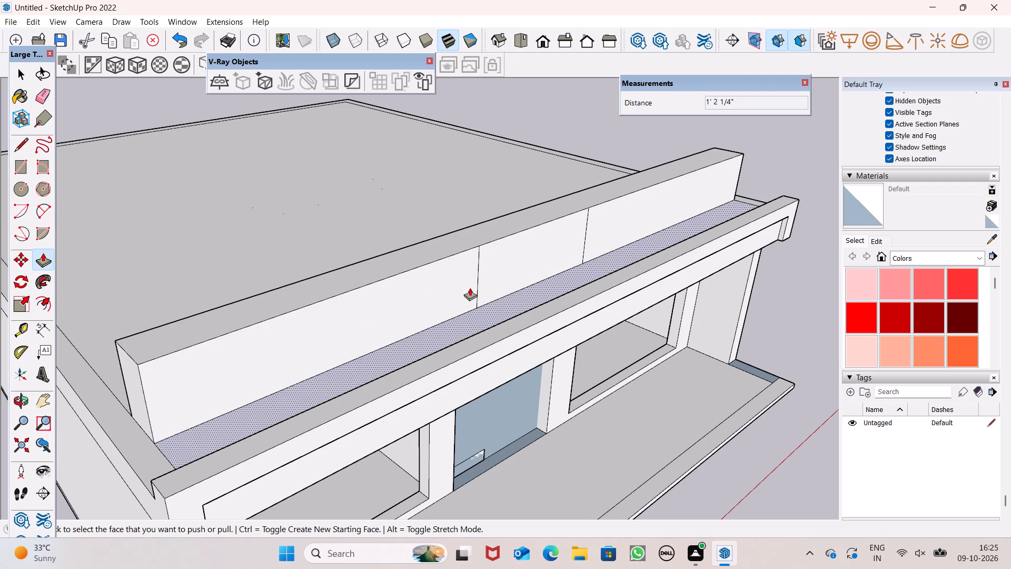
scroll(470, 284, down, 1)
middle_drag(464, 290, 421, 305)
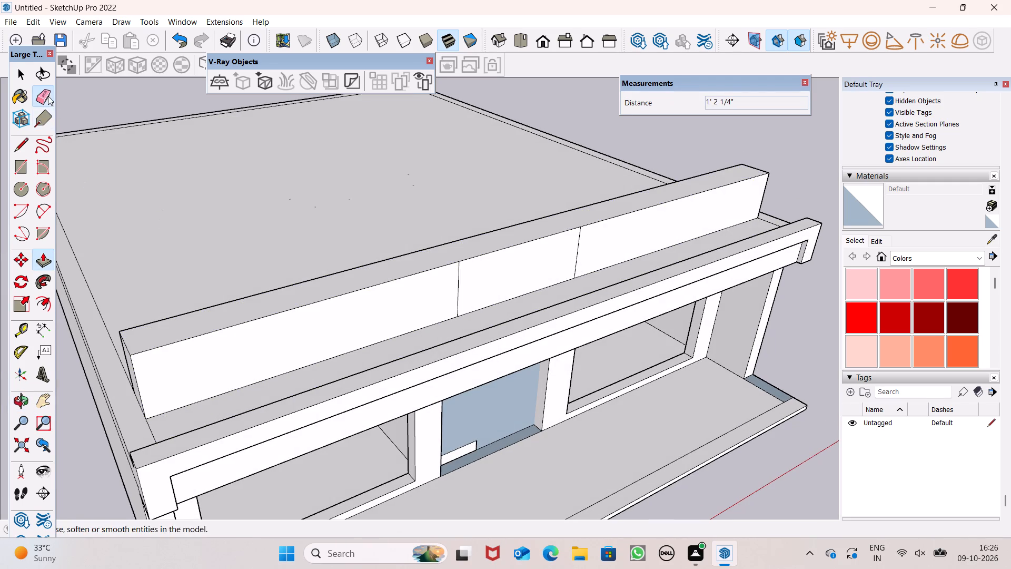
click(48, 96)
drag(482, 300, 445, 296)
drag(584, 248, 558, 260)
Erase the two vertical seam lines dividing the rear face of the parapet.
scroll(559, 258, down, 1)
middle_drag(517, 270, 518, 253)
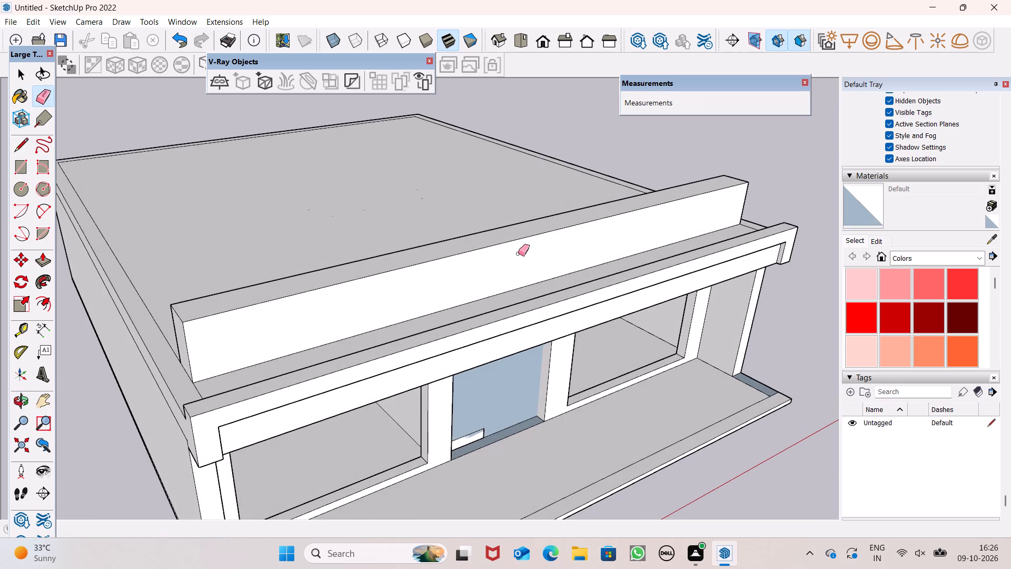
scroll(518, 254, down, 3)
middle_drag(514, 261, 740, 362)
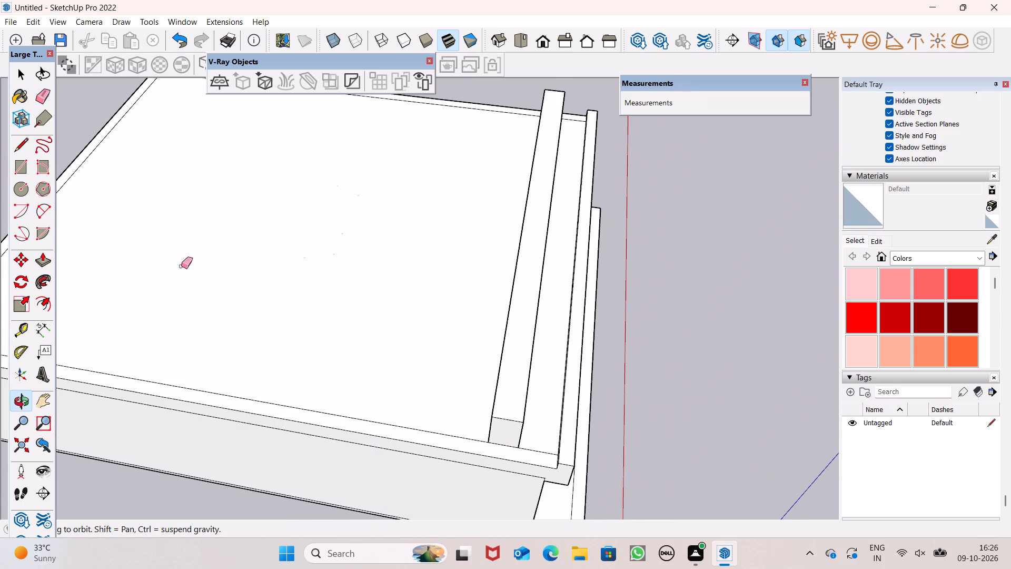
scroll(564, 368, down, 2)
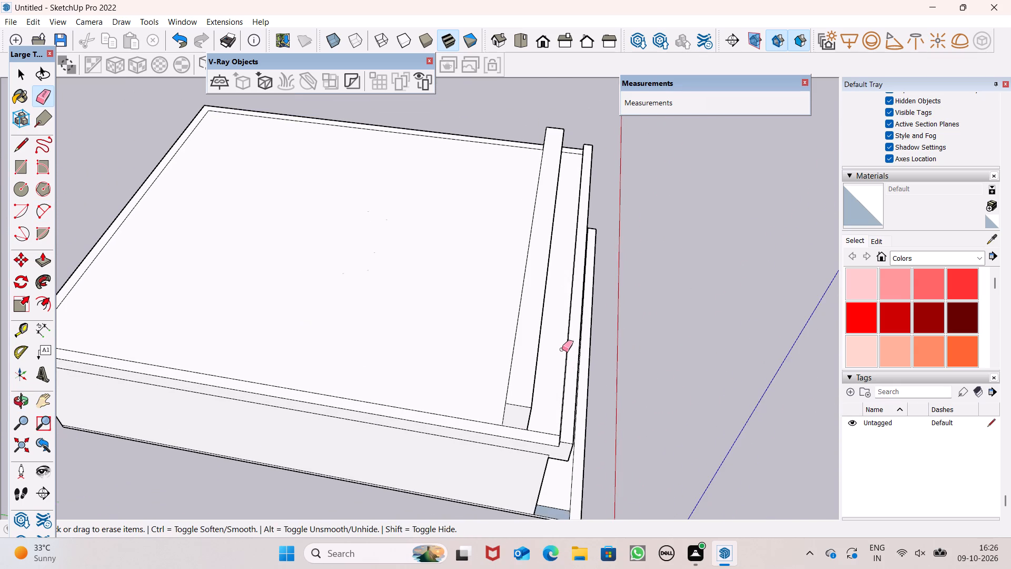
scroll(562, 349, down, 2)
middle_drag(562, 349, 645, 309)
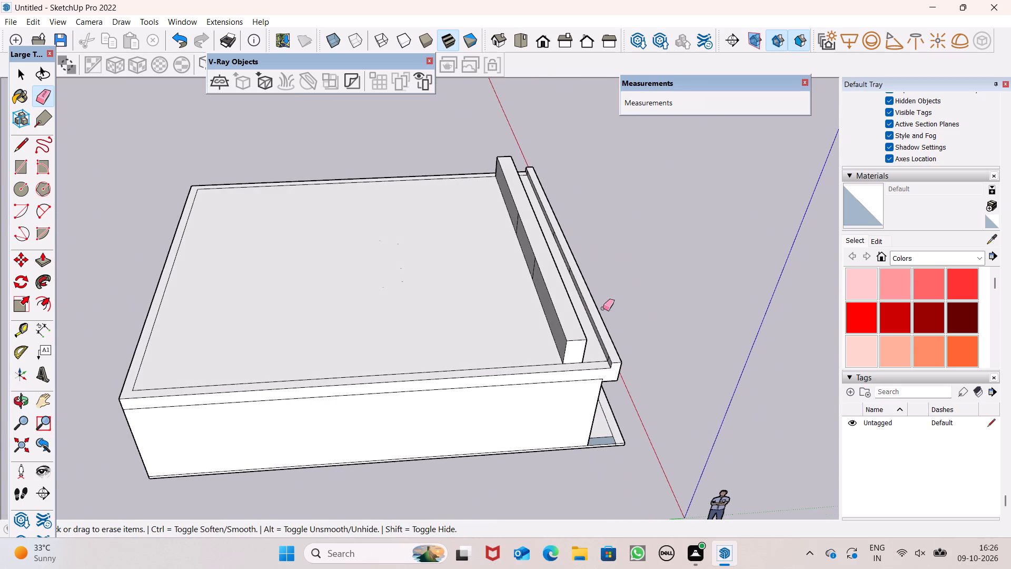
scroll(589, 311, up, 6)
middle_drag(437, 285, 588, 263)
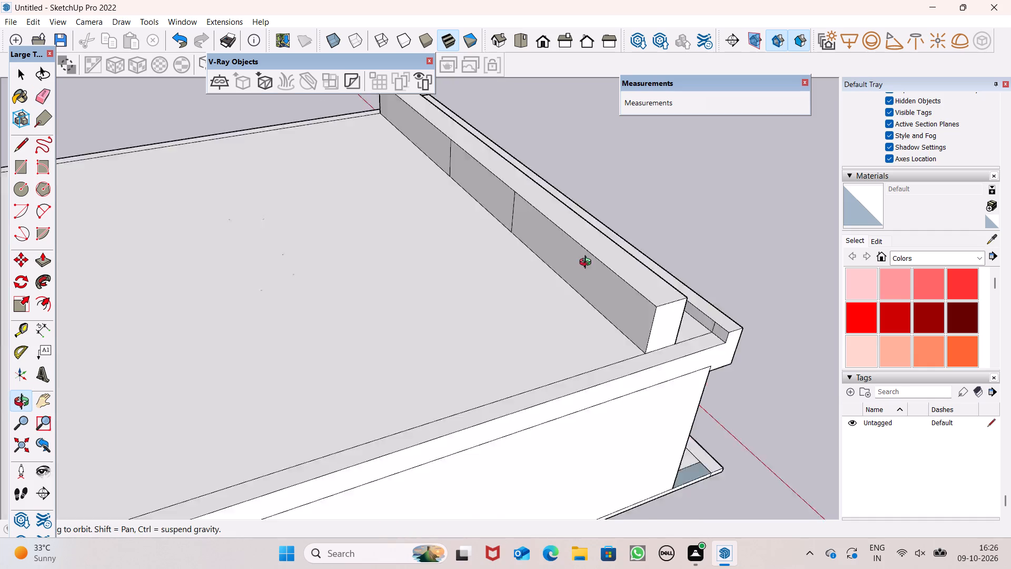
middle_drag(588, 263, 612, 227)
scroll(519, 165, up, 6)
click(374, 162)
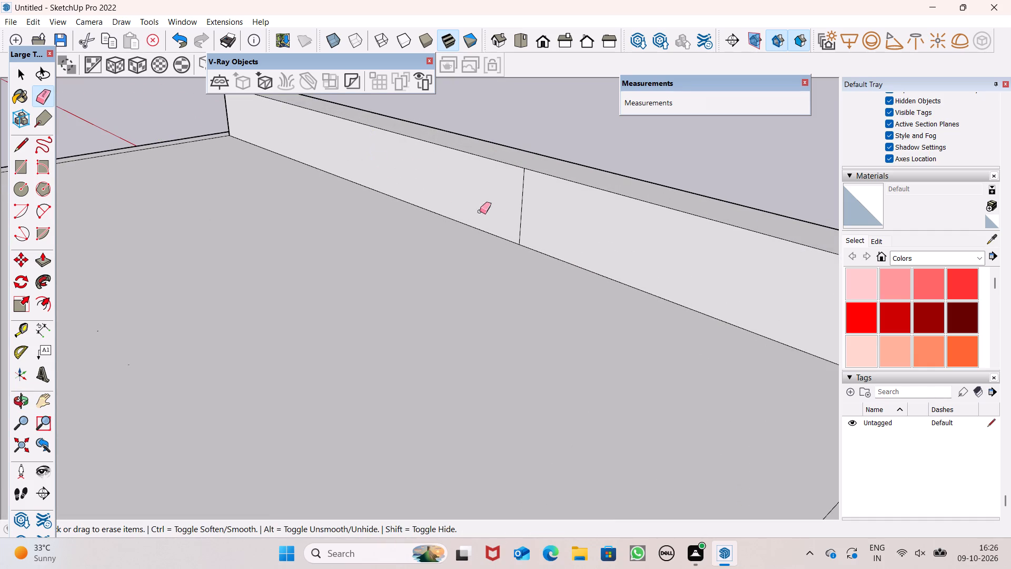
drag(517, 218, 527, 220)
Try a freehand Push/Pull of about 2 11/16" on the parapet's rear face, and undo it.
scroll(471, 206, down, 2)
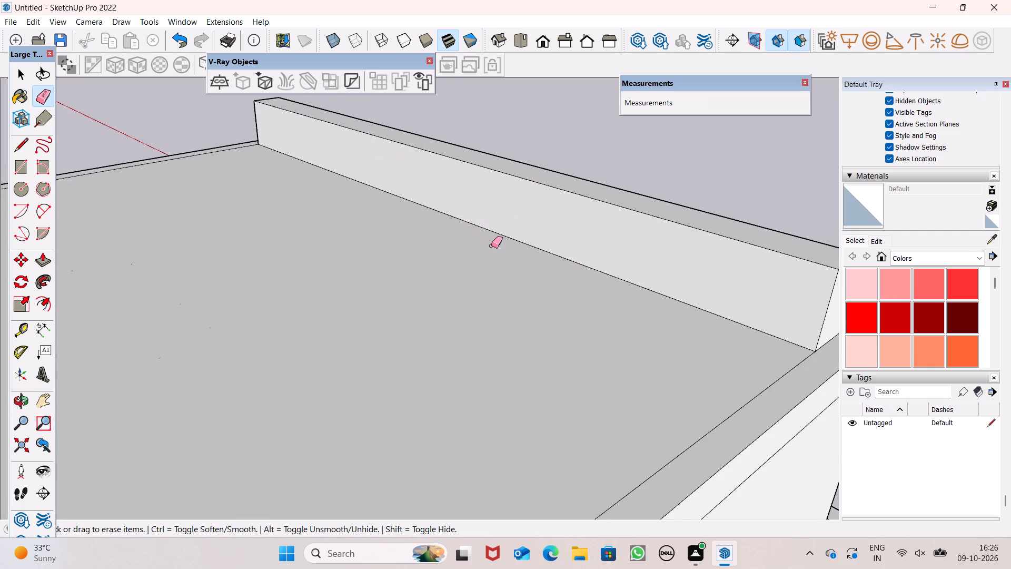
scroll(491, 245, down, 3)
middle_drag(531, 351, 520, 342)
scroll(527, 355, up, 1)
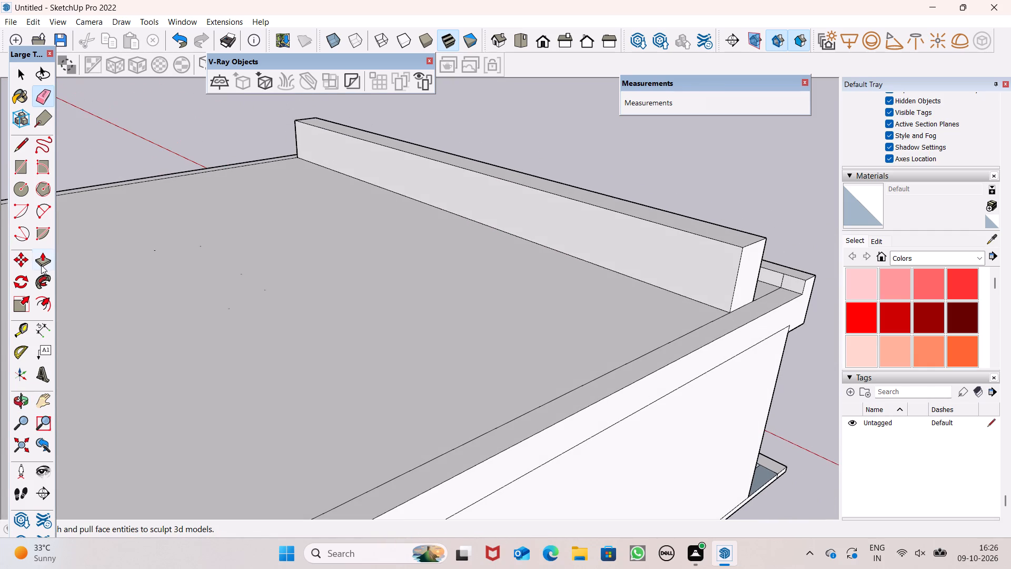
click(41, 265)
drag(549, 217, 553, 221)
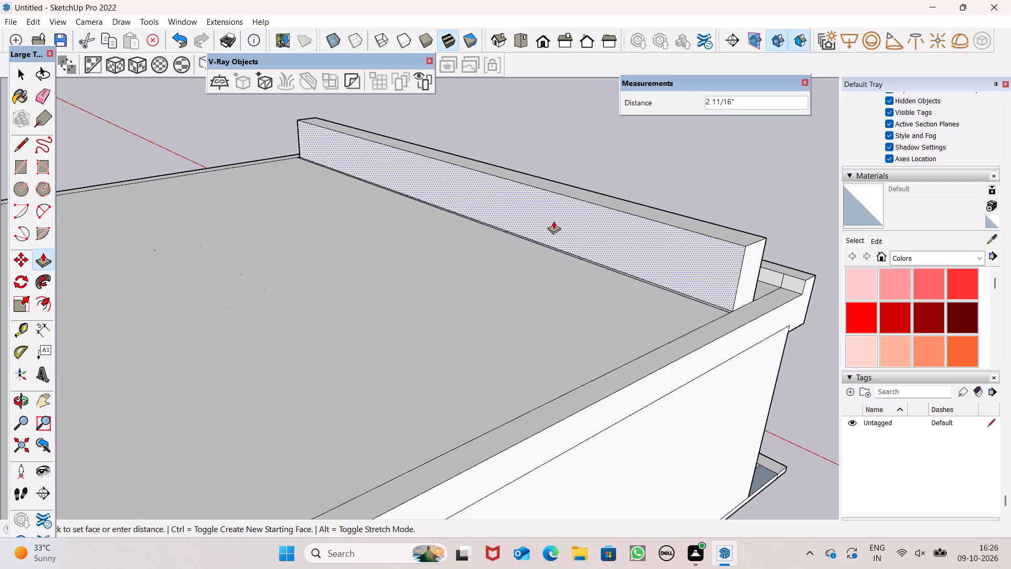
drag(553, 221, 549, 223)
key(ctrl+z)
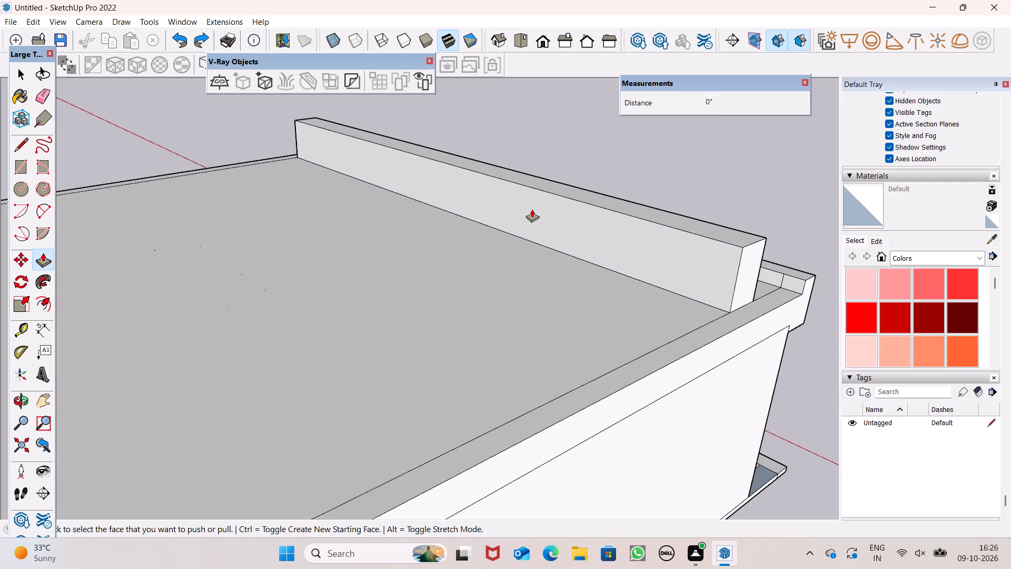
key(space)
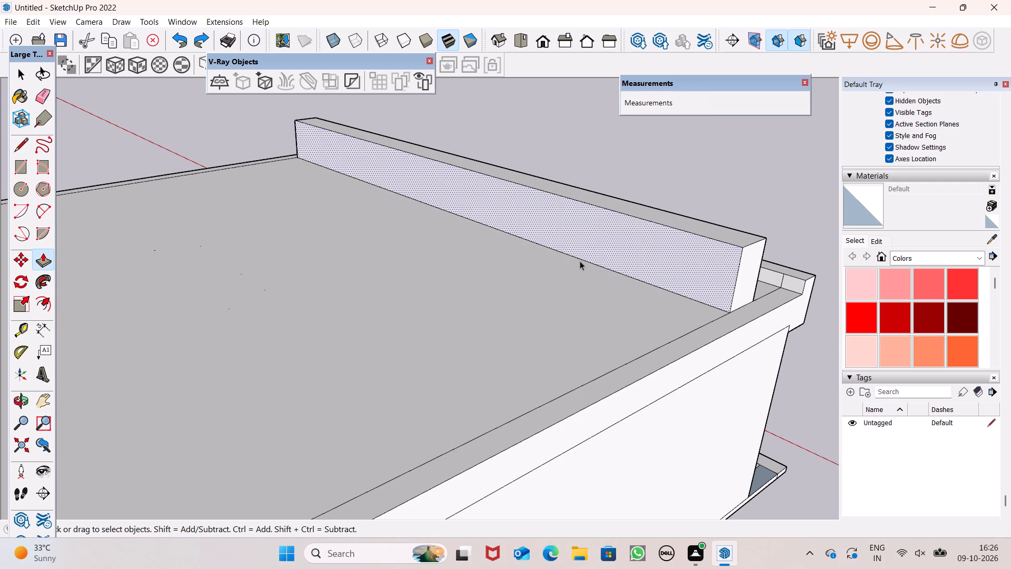
Examine the parapet, front facade and roof edges from the side, front and above.
scroll(626, 272, down, 6)
middle_drag(645, 347, 441, 360)
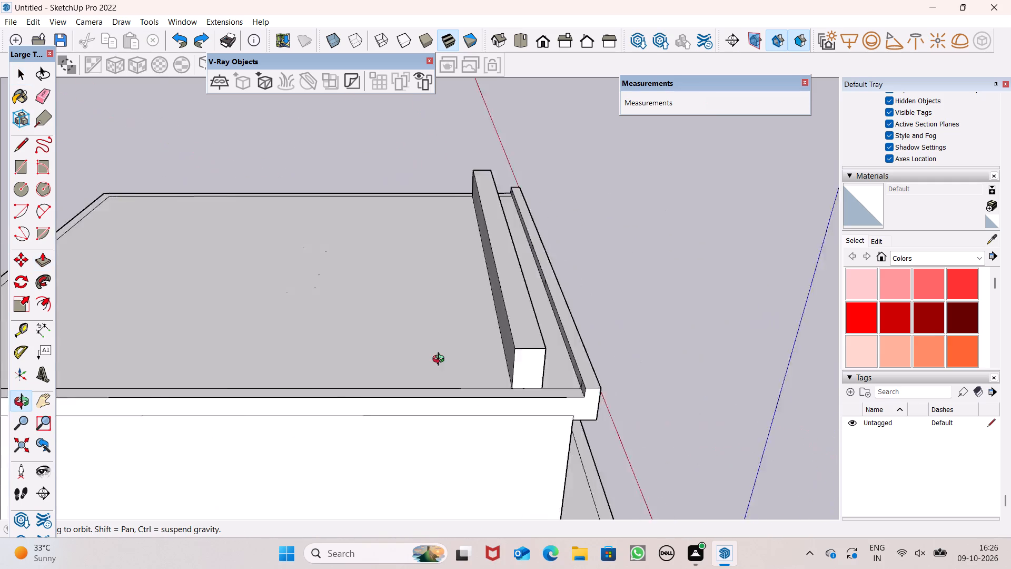
middle_drag(441, 360, 48, 260)
scroll(105, 242, up, 1)
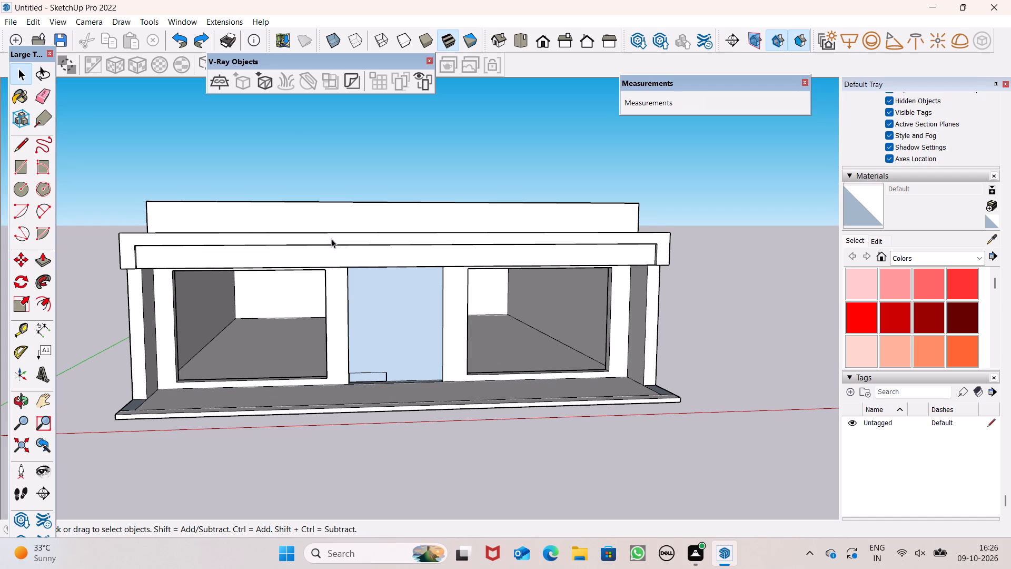
scroll(205, 176, up, 2)
scroll(198, 240, down, 5)
middle_drag(227, 267, 220, 476)
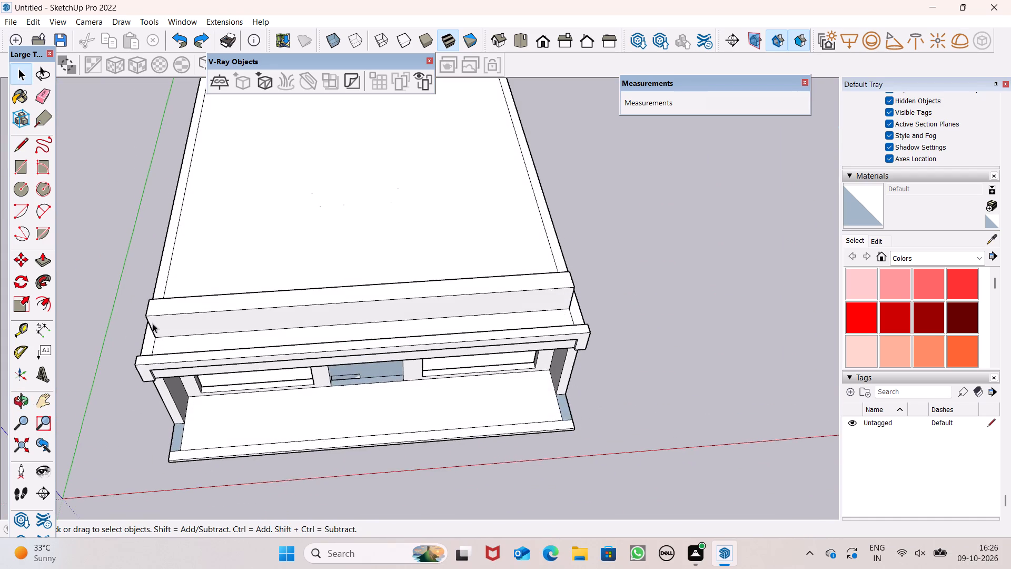
scroll(167, 294, down, 5)
scroll(161, 218, up, 4)
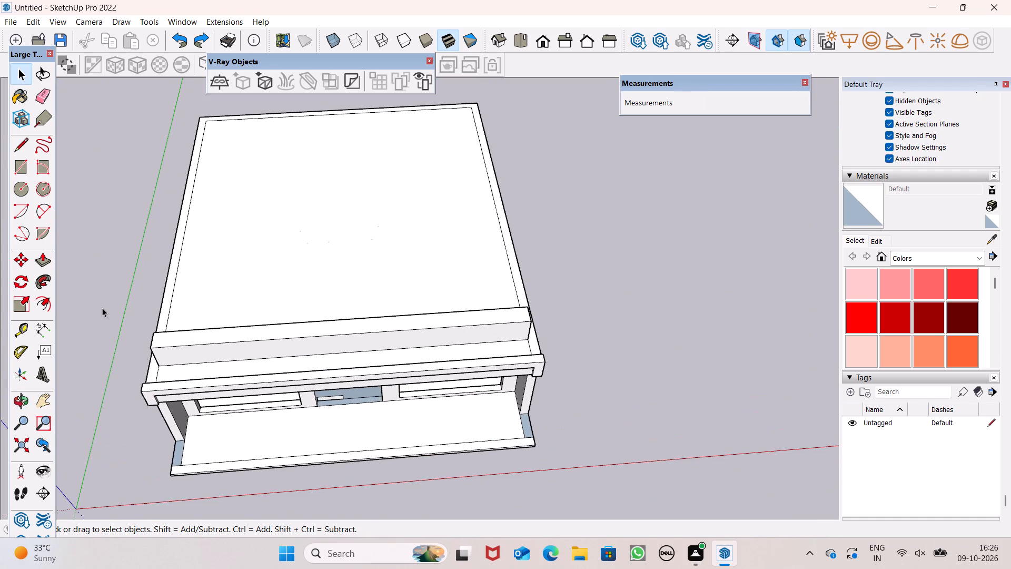
scroll(102, 306, up, 1)
middle_drag(102, 317, 166, 406)
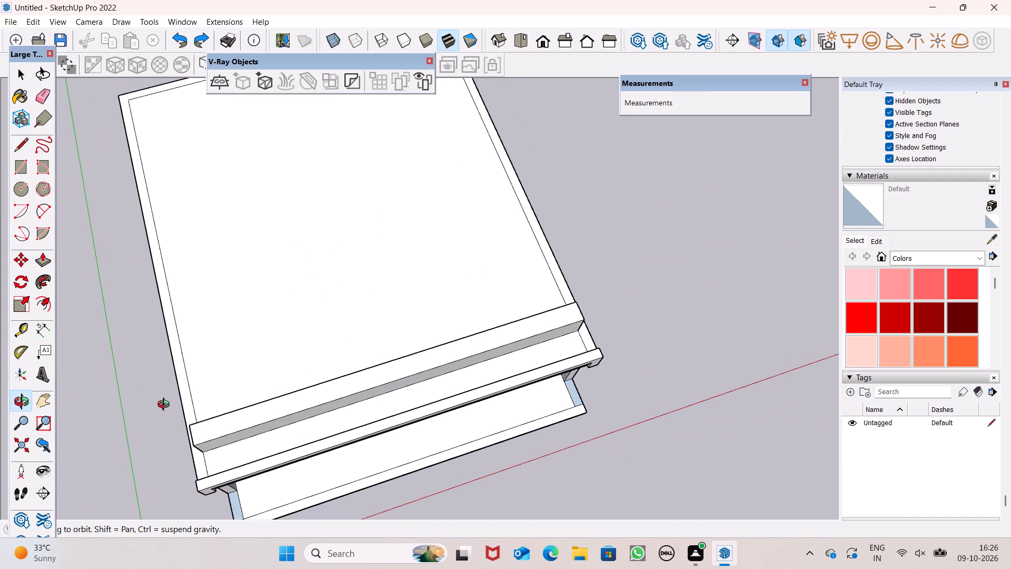
middle_drag(166, 406, 168, 400)
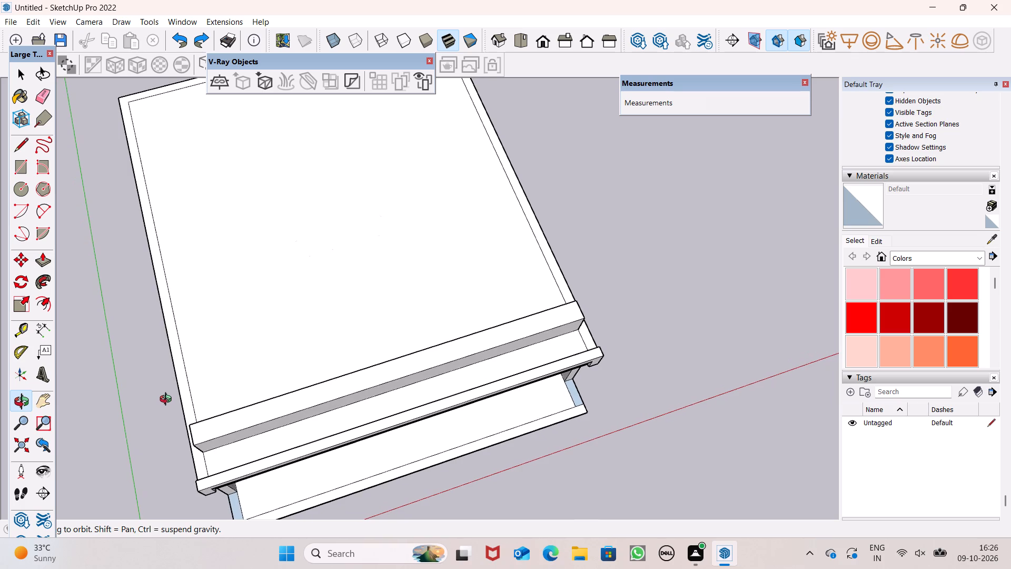
middle_drag(168, 400, 116, 356)
scroll(115, 362, up, 2)
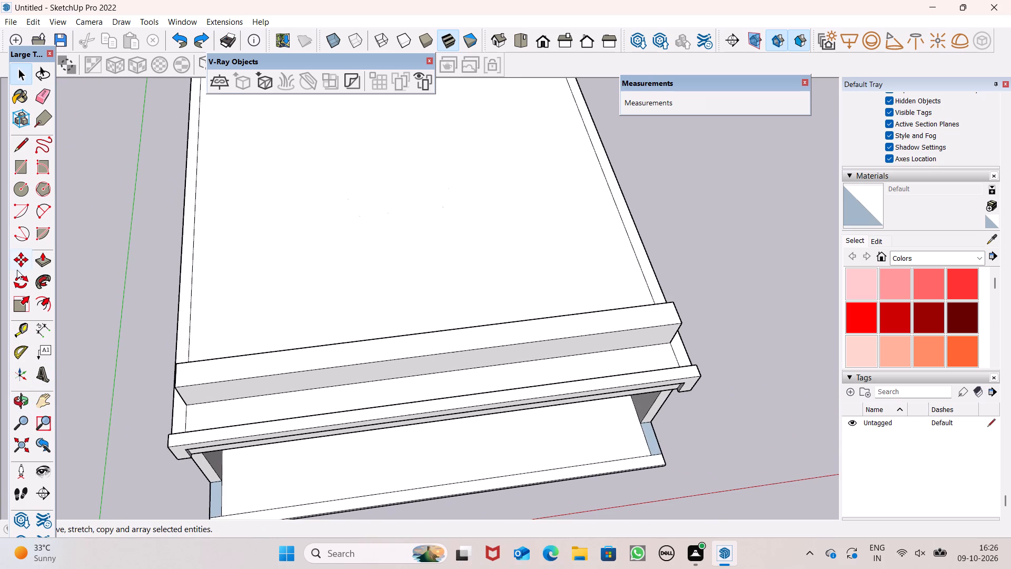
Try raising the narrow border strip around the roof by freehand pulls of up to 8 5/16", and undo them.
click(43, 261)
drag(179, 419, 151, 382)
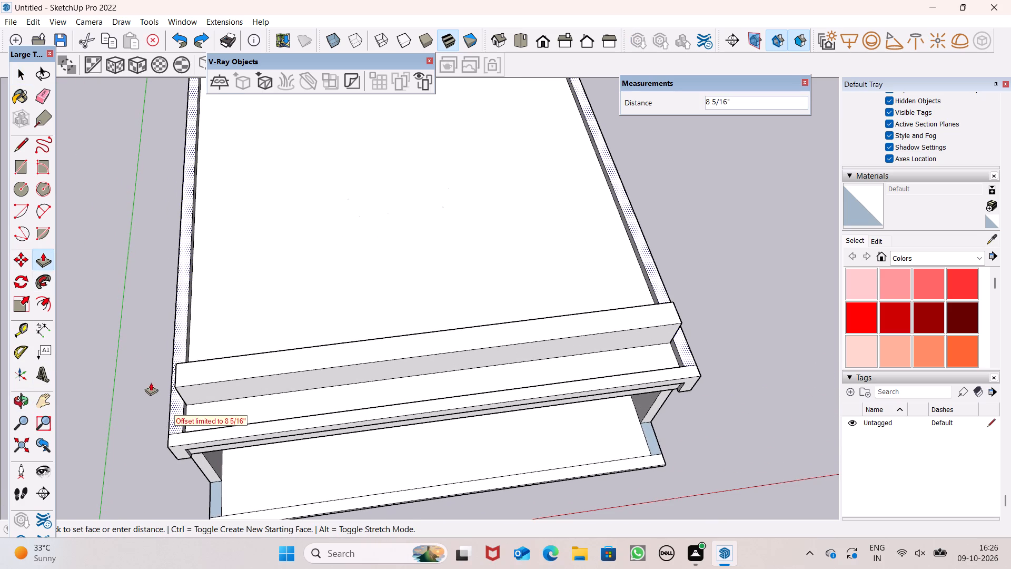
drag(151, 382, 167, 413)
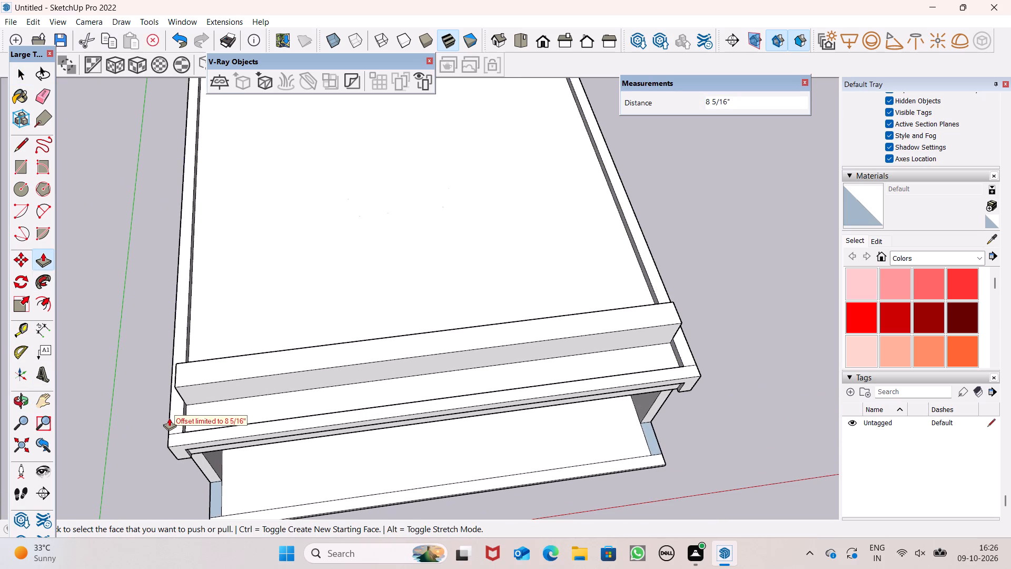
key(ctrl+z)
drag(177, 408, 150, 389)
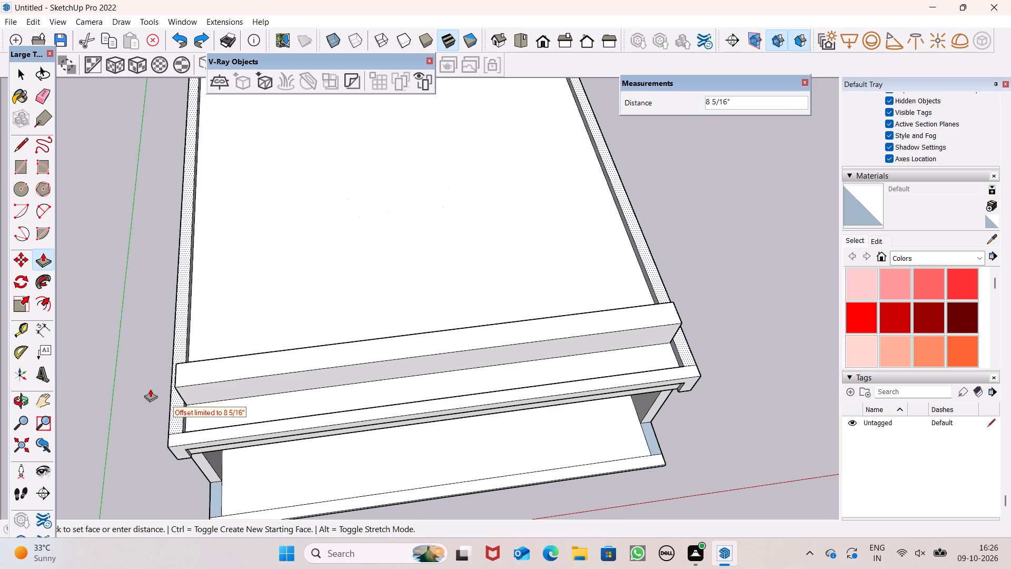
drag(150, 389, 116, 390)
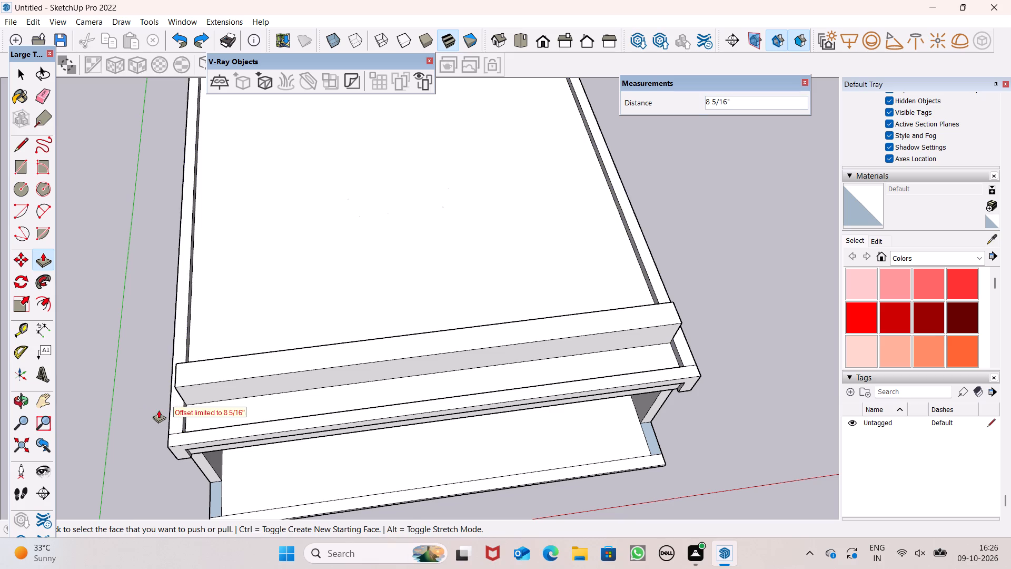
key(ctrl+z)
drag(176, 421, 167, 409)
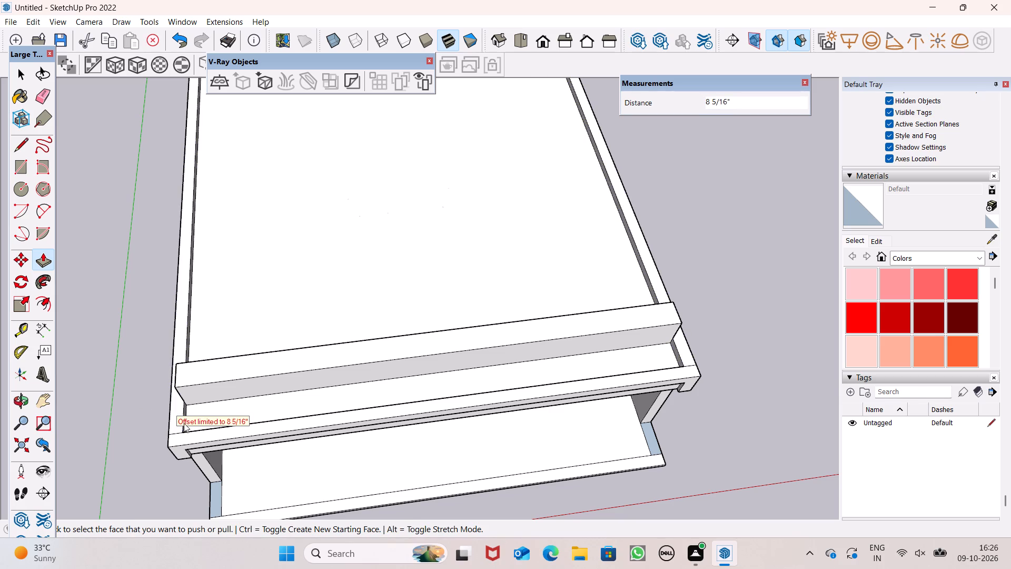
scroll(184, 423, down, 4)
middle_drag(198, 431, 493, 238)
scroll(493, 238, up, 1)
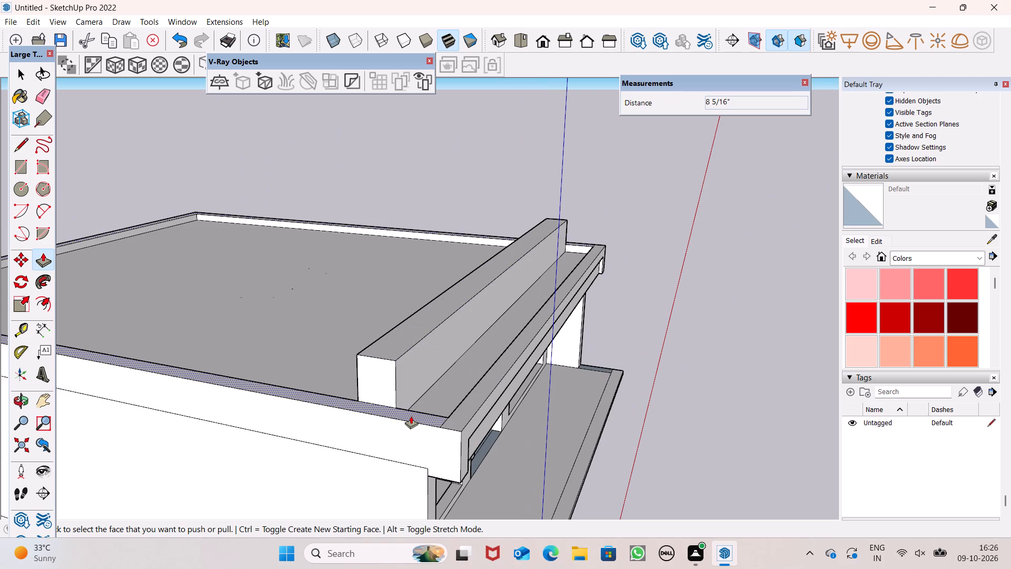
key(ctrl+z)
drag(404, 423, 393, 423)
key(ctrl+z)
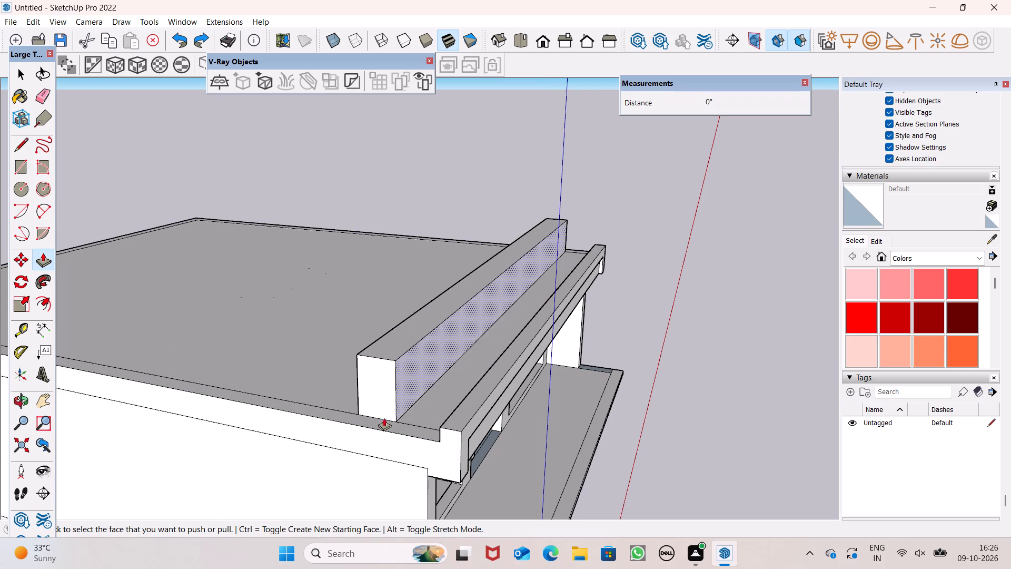
Push/Pull the roof's side and rear border strip up to its 8 5/16" limit, entering 10' as the distance.
drag(259, 400, 259, 396)
text(10)
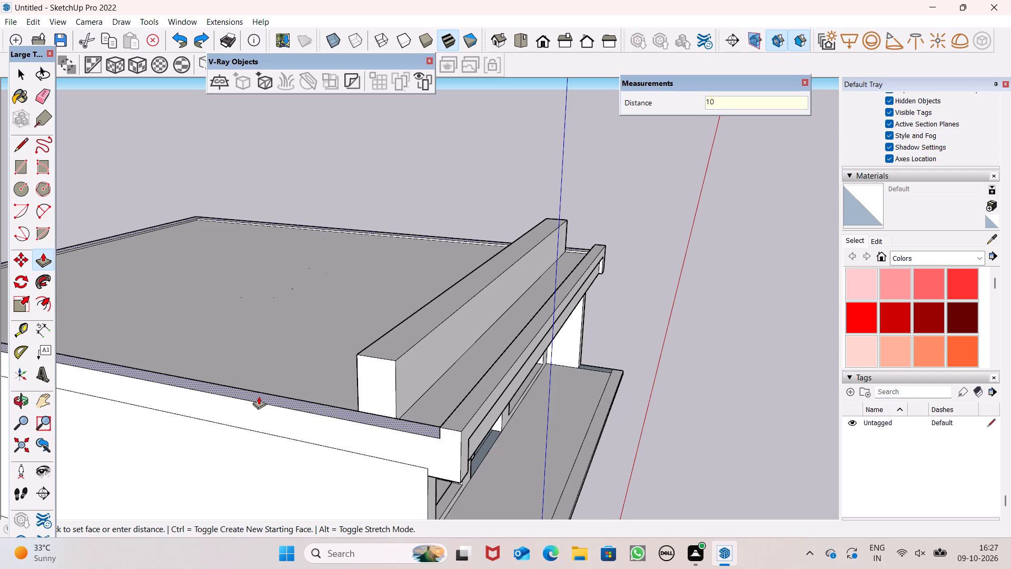
drag(259, 396, 270, 393)
key(apostrophe)
key(Return)
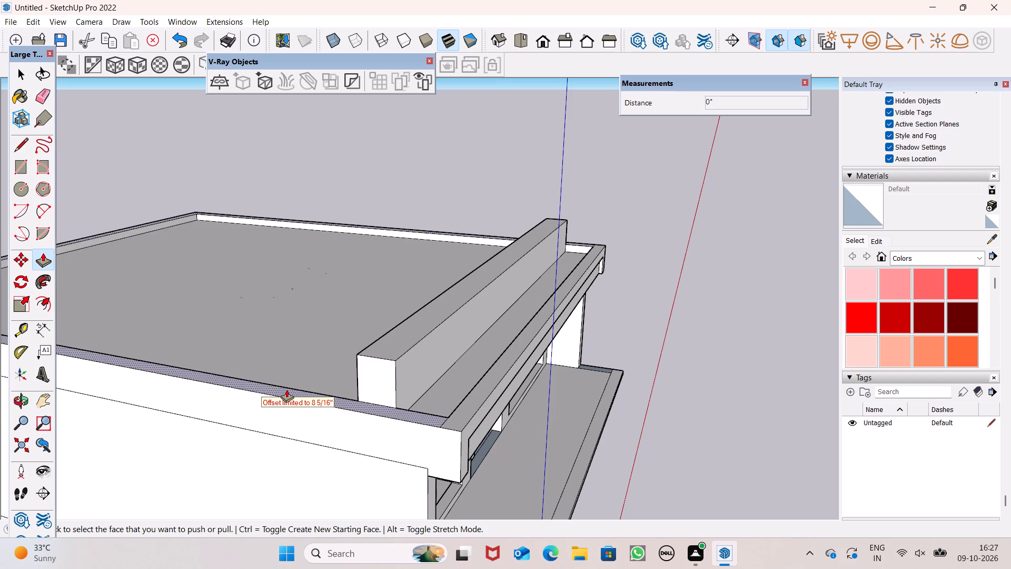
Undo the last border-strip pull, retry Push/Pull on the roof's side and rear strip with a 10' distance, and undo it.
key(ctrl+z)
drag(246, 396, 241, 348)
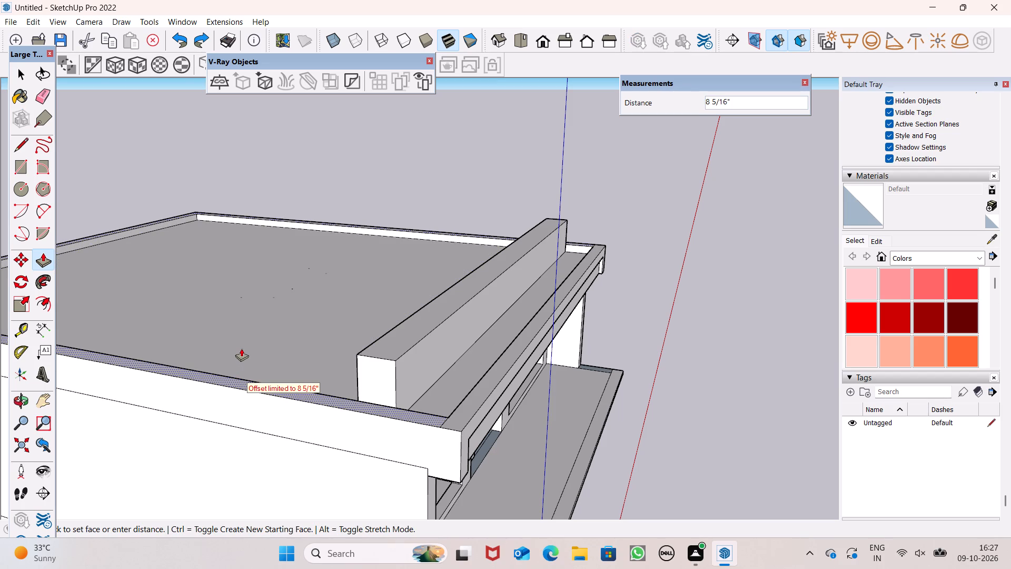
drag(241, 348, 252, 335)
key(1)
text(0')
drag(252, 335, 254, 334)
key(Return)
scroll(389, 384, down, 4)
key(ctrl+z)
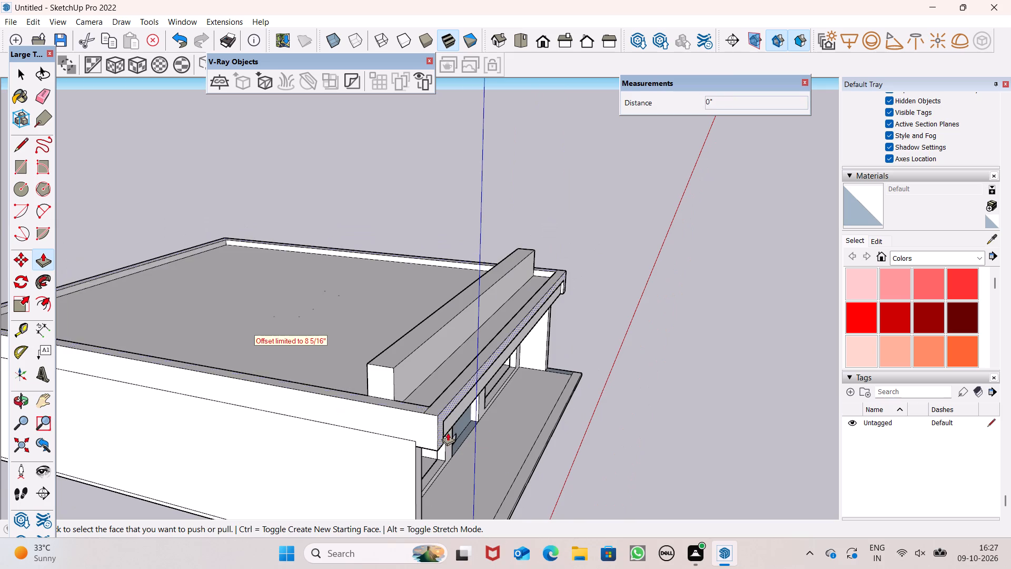
Push/Pull the roof's side and rear border strip up 8 5/16".
middle_drag(458, 421, 397, 561)
scroll(409, 568, up, 1)
scroll(387, 200, down, 5)
scroll(329, 357, up, 5)
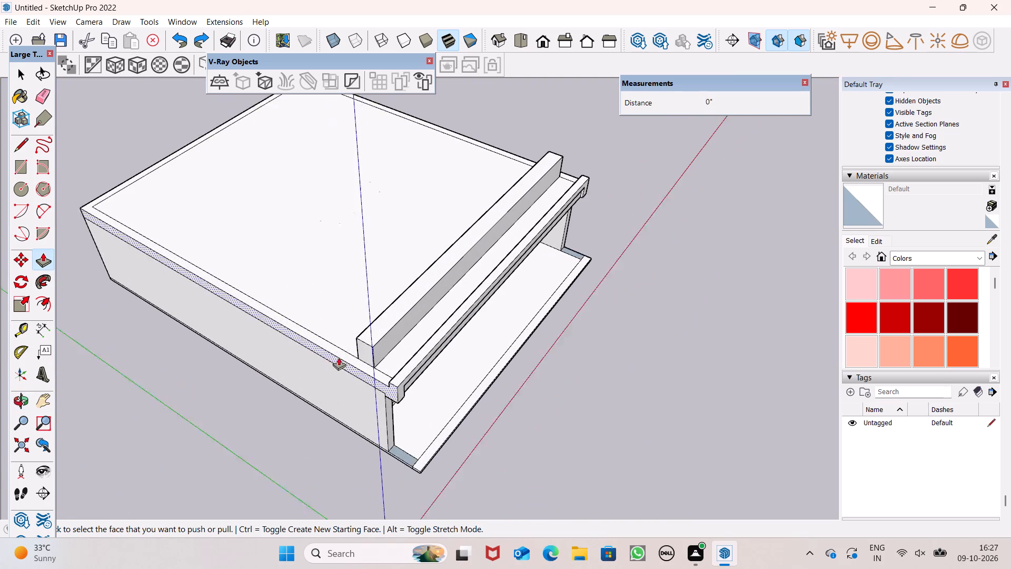
drag(344, 354, 339, 298)
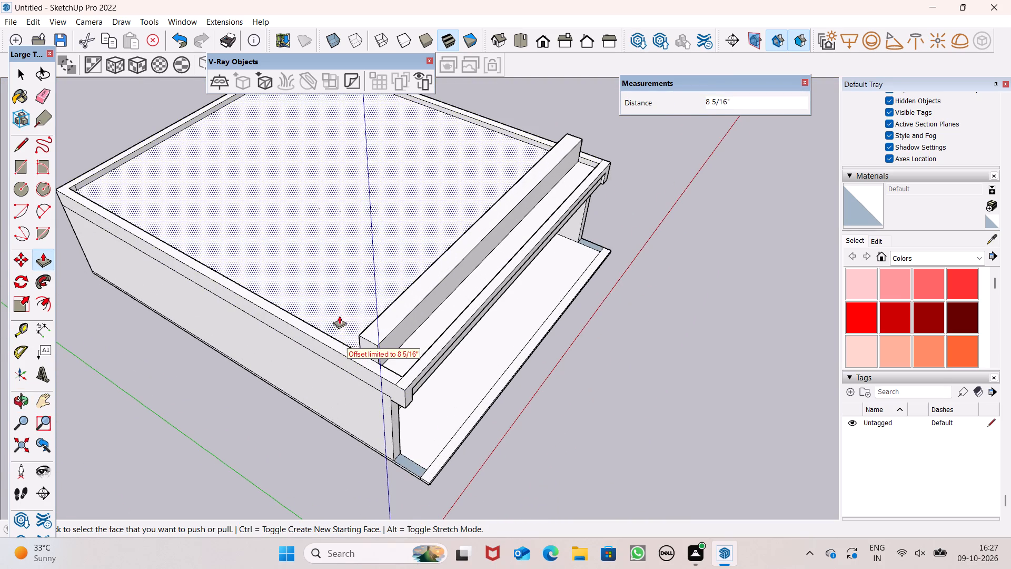
drag(344, 343, 348, 331)
key(ctrl+z)
drag(344, 352, 341, 339)
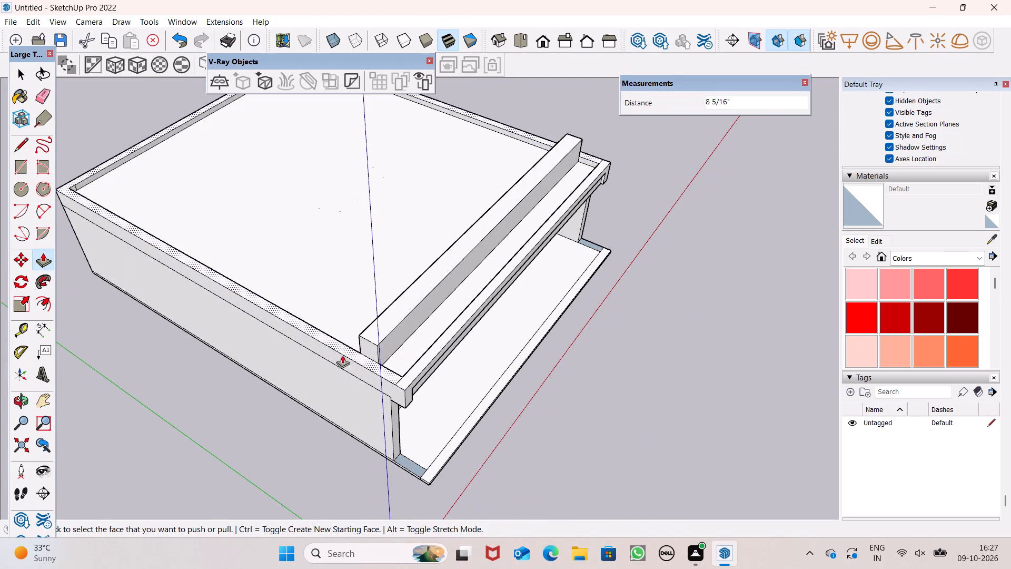
Push/Pull the raised side and rear roof rim up 2' 3 11/16", level with the top of the front parapet.
scroll(431, 352, down, 2)
middle_drag(442, 373, 0, 243)
scroll(560, 404, up, 2)
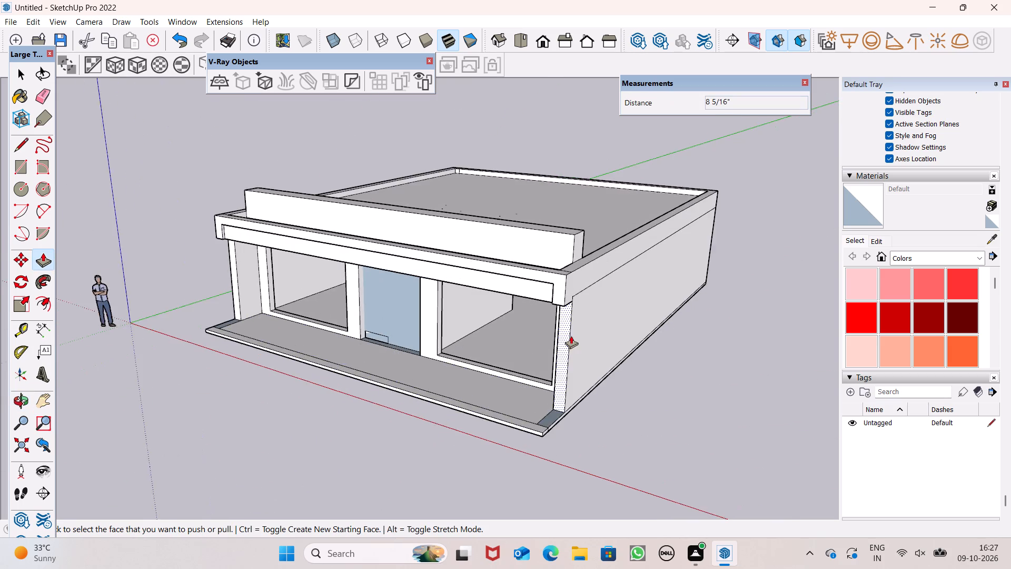
scroll(571, 336, up, 1)
scroll(563, 218, up, 3)
middle_drag(604, 297, 604, 452)
scroll(604, 450, up, 1)
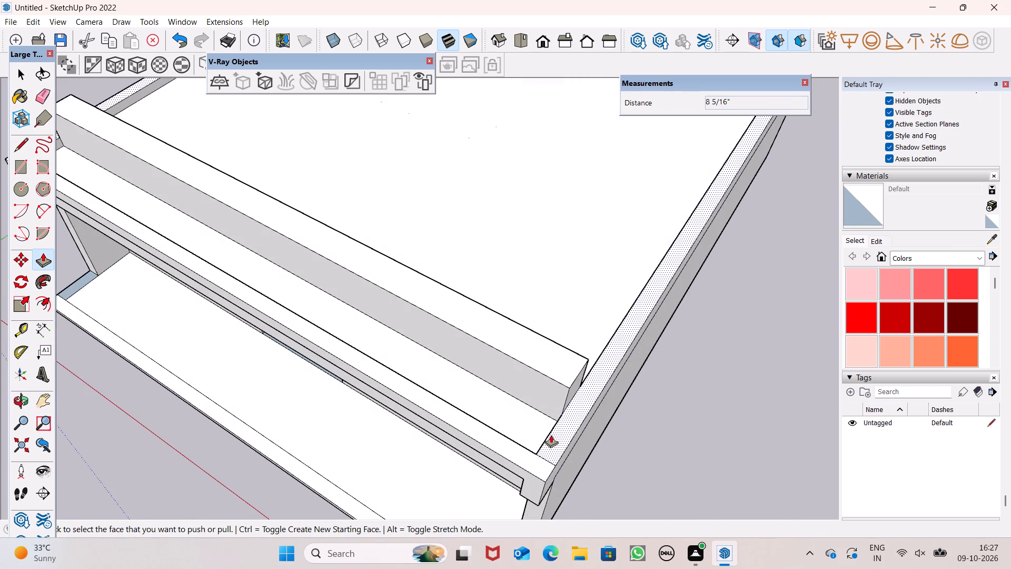
drag(553, 436, 564, 385)
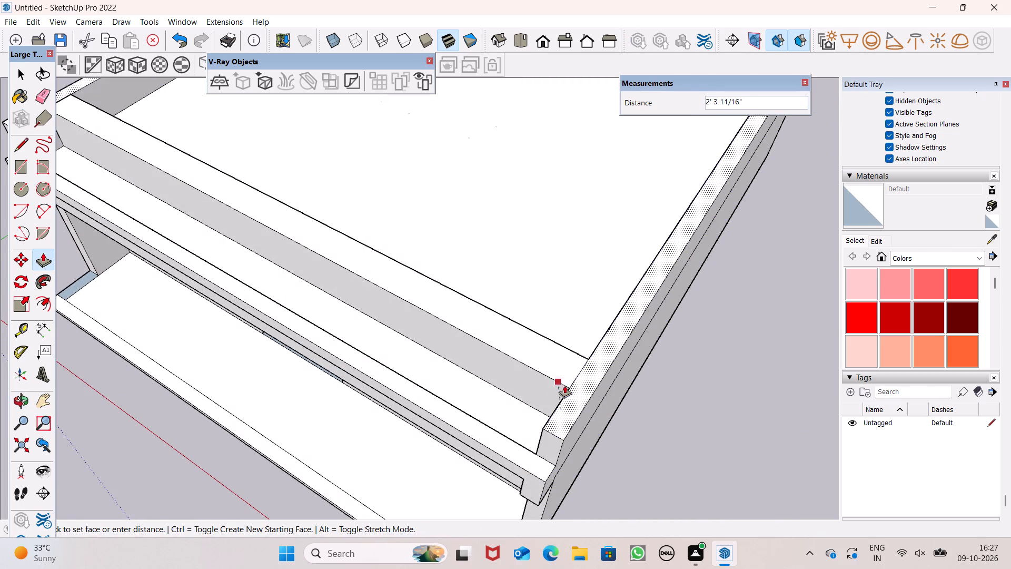
drag(564, 385, 568, 378)
drag(568, 413, 568, 315)
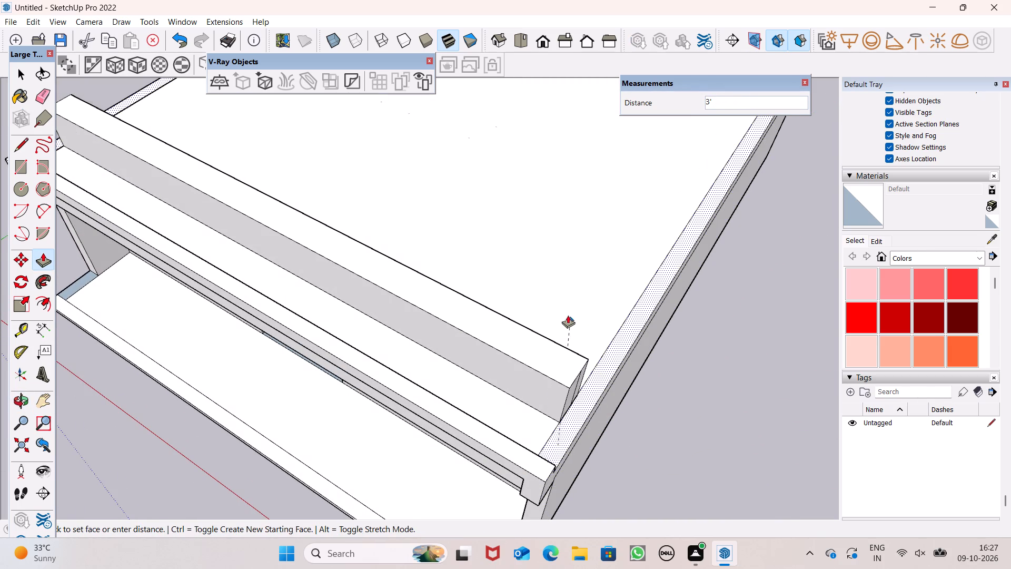
drag(568, 315, 568, 315)
text(10)
key(apostrophe)
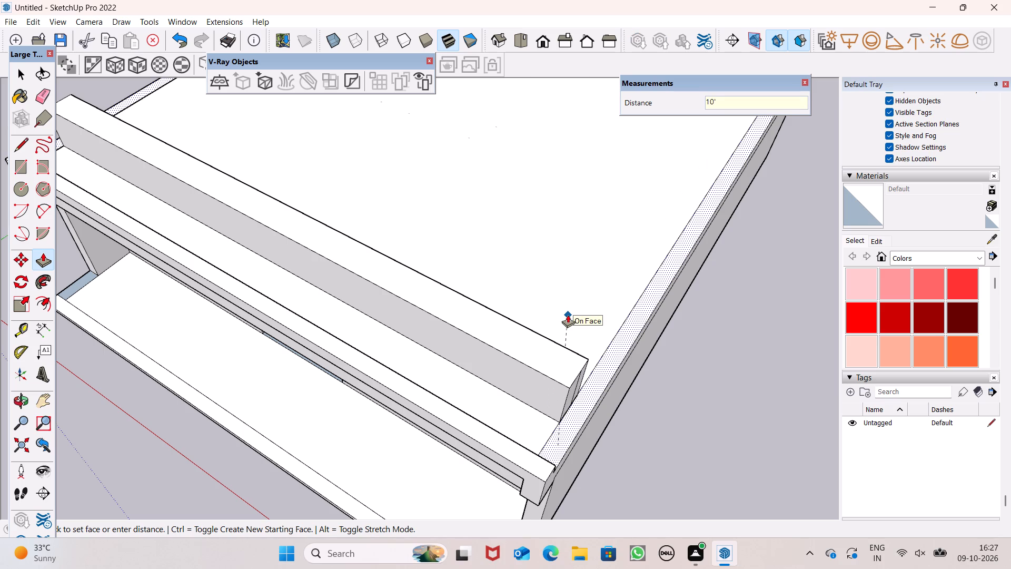
drag(568, 315, 567, 314)
key(Return)
drag(570, 416, 570, 394)
drag(567, 416, 566, 358)
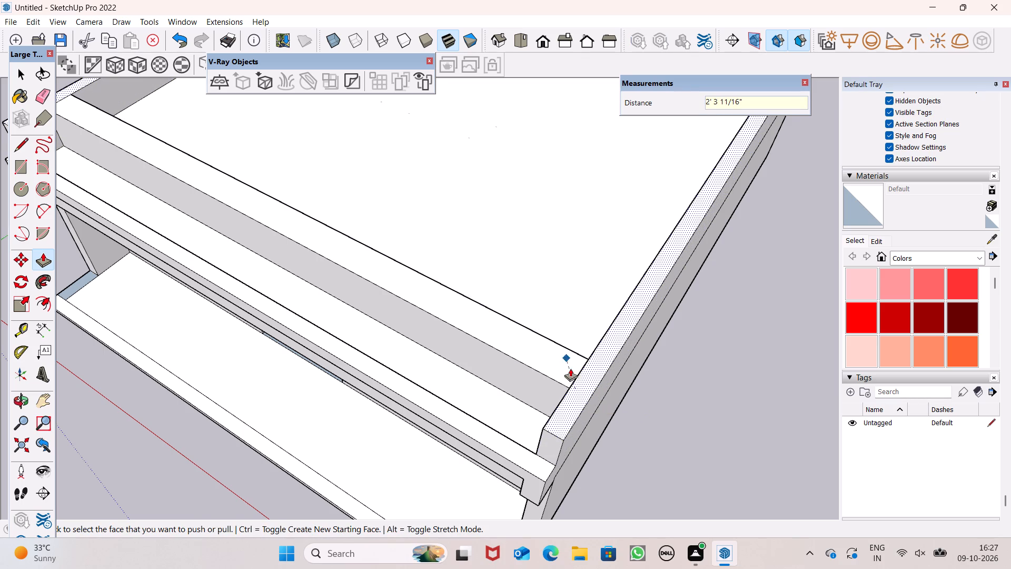
Push/Pull the side and rear rim up a further 10' to form the upper-storey walls.
drag(570, 402, 597, 366)
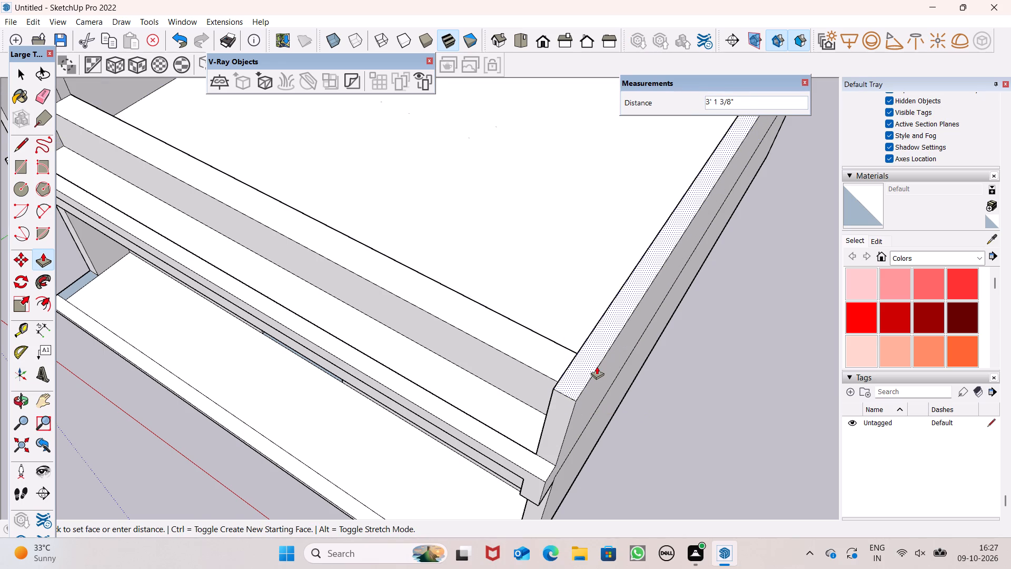
drag(597, 366, 599, 358)
key(1)
key(0)
key(apostrophe)
key(Return)
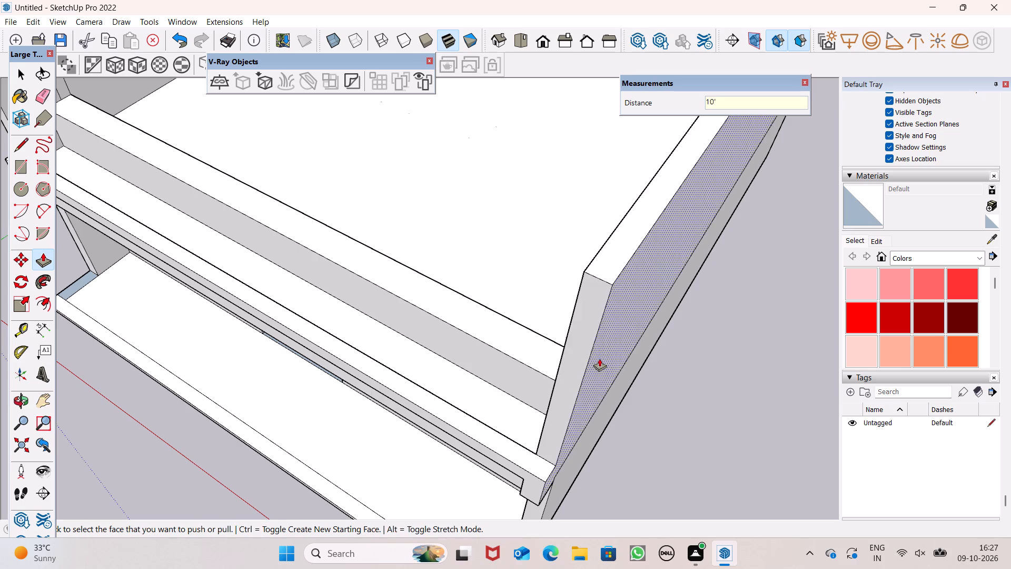
drag(599, 358, 598, 365)
Measure the height from the upper side wall's front top corner down to the fascia's top edge, without placing a dimension.
scroll(562, 344, down, 8)
middle_drag(569, 356, 648, 159)
scroll(645, 155, up, 1)
middle_drag(648, 180, 715, 194)
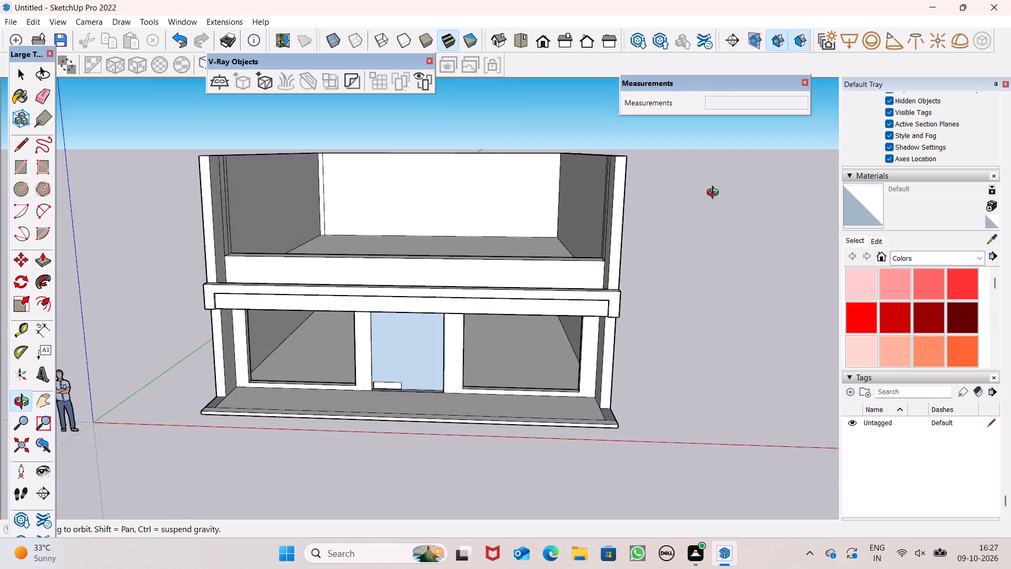
middle_drag(715, 194, 960, 187)
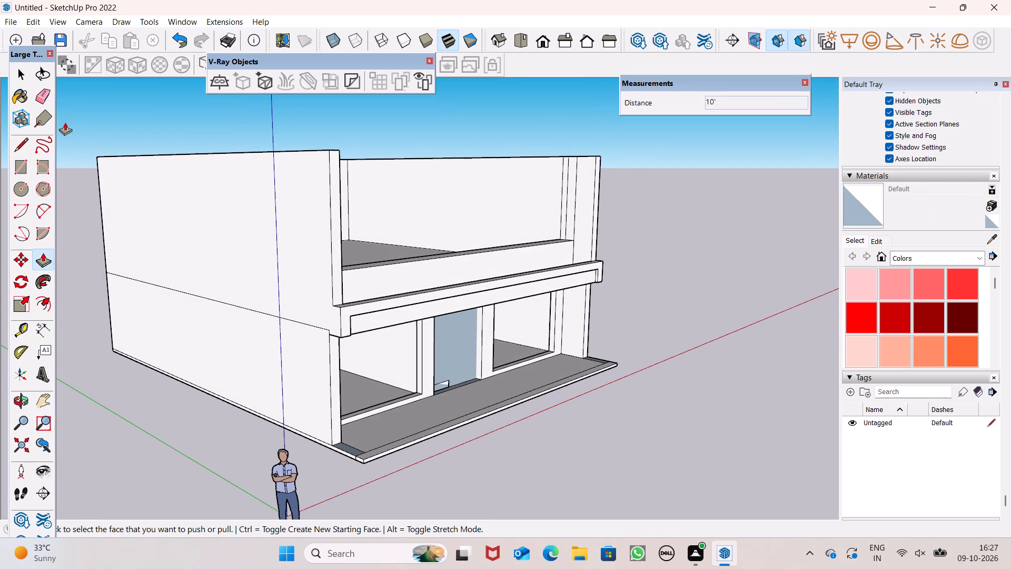
click(22, 153)
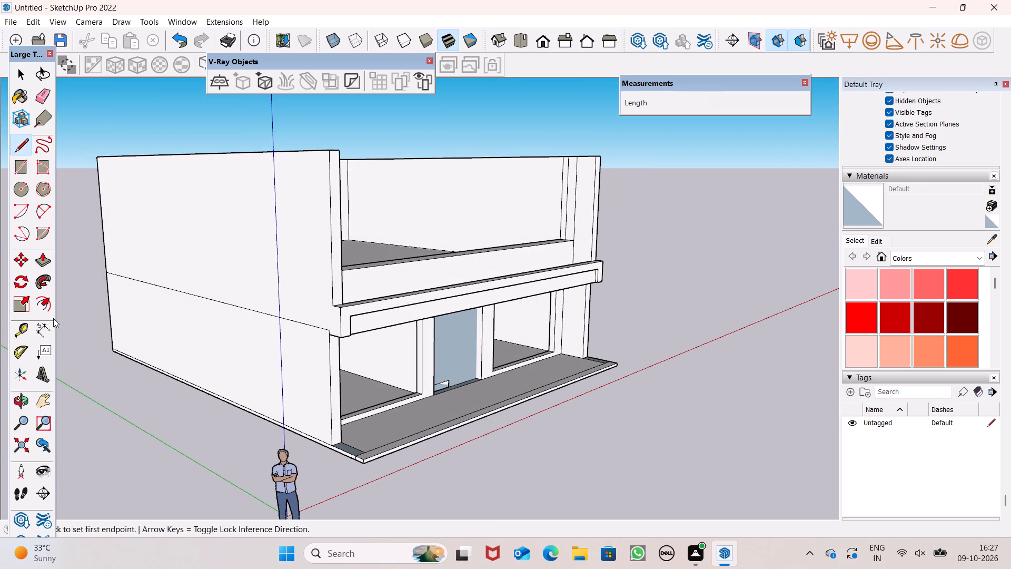
click(44, 335)
click(329, 155)
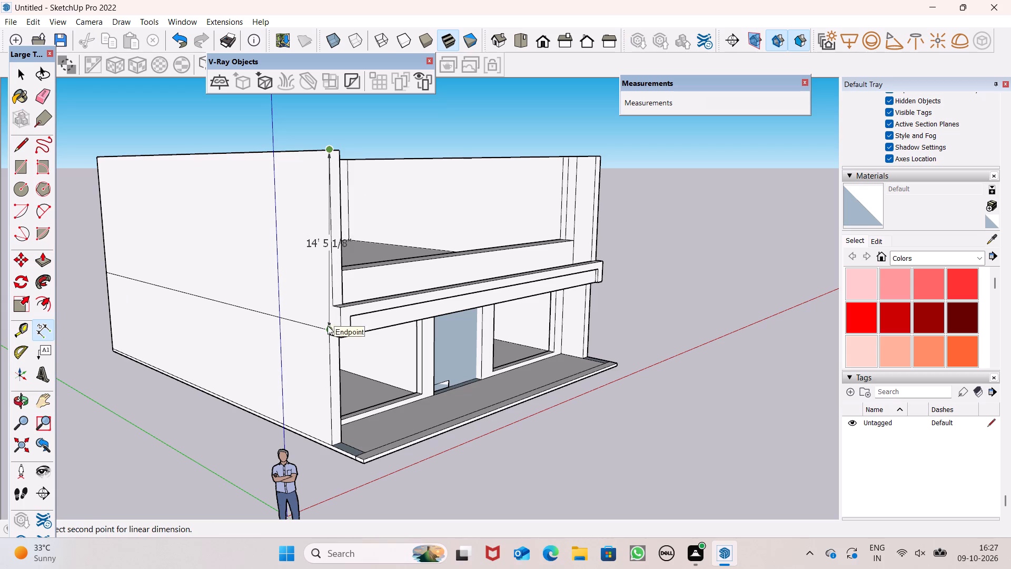
scroll(332, 292, up, 8)
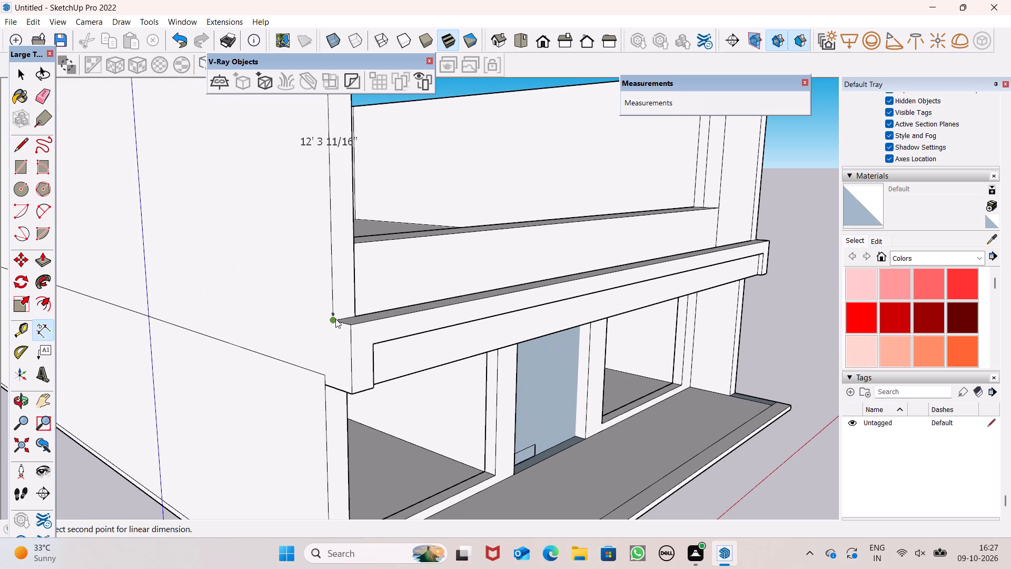
click(335, 319)
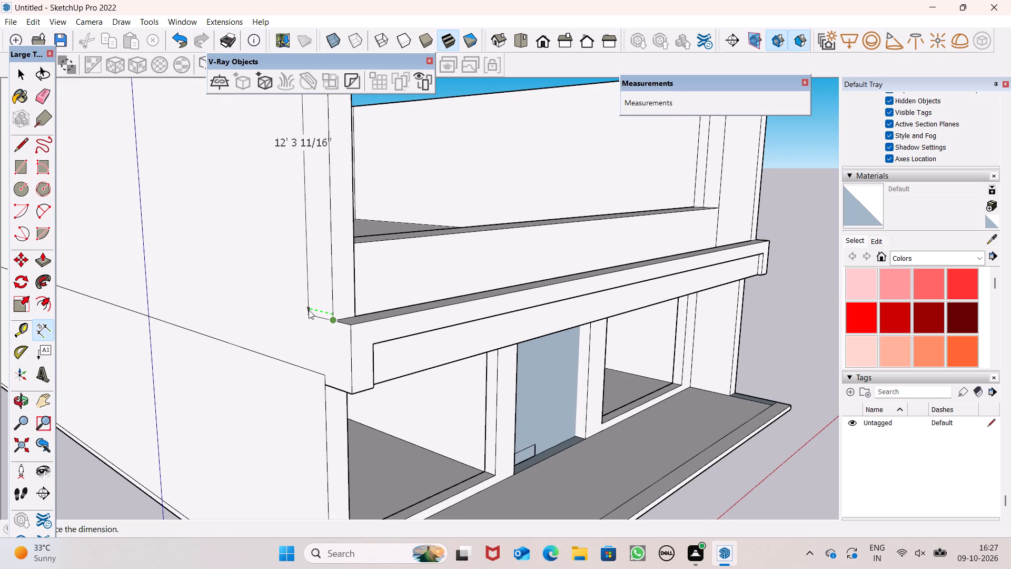
key(space)
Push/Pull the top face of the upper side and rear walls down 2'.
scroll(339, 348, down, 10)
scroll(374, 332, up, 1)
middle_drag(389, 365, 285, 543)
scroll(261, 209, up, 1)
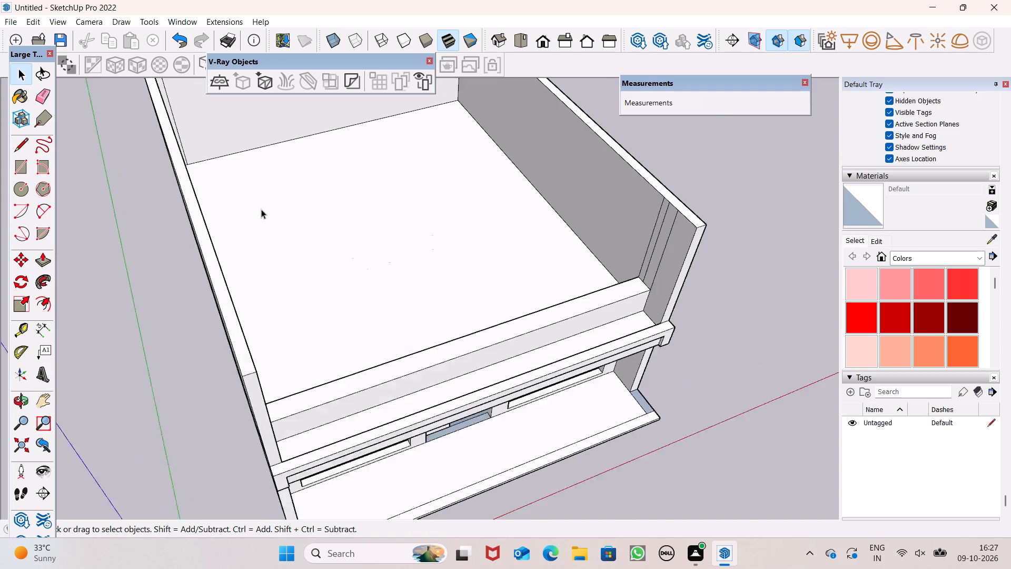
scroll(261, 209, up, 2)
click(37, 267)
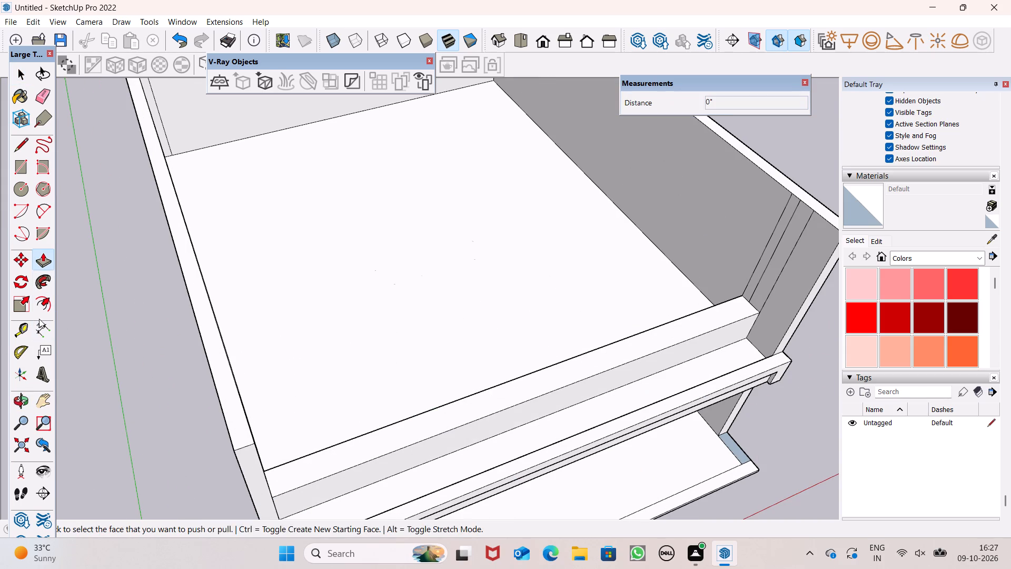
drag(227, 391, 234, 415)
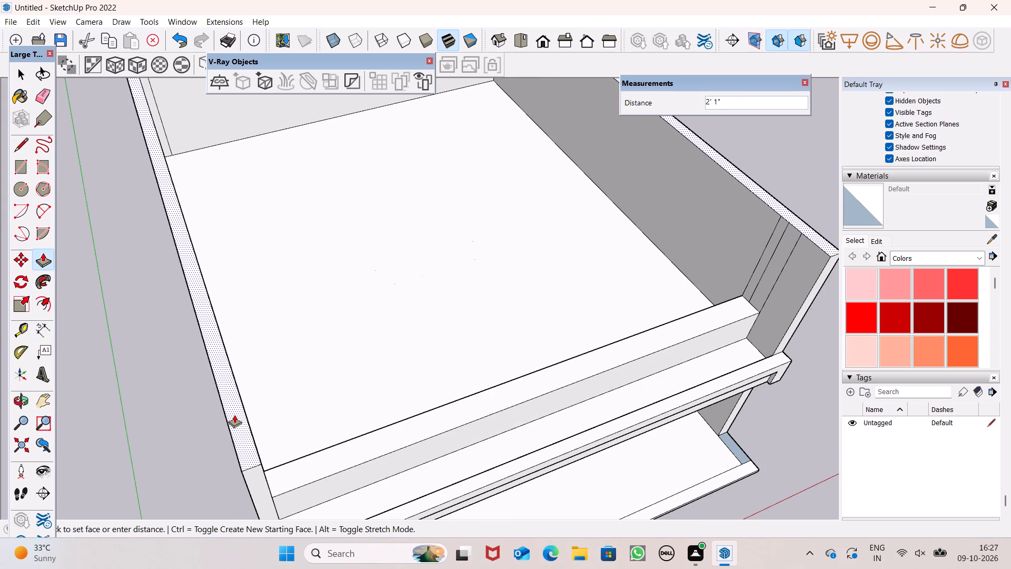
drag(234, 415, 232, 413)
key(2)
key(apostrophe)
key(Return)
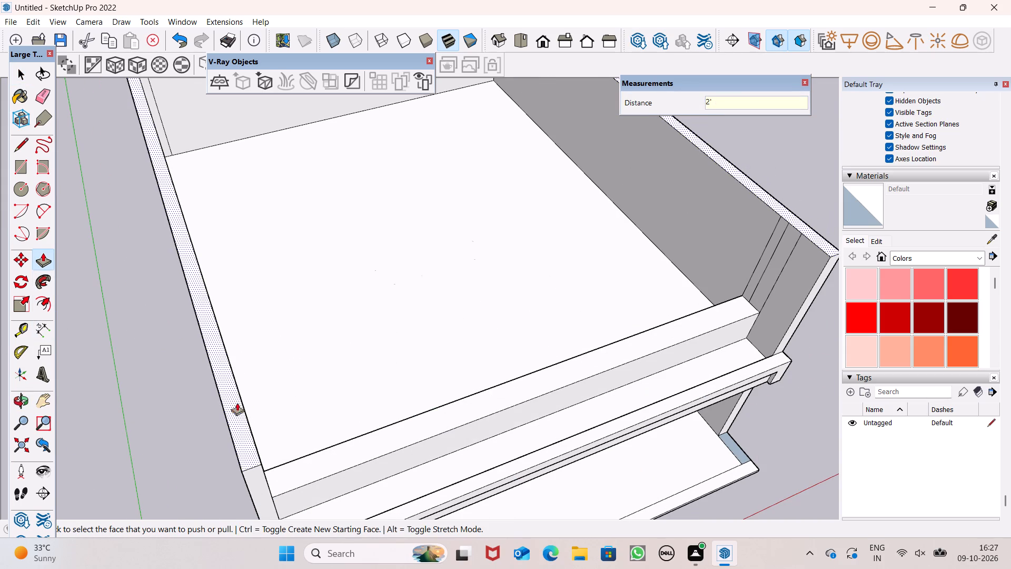
Measure the upper side wall's height again from its front top corner to the fascia's top, without placing a dimension.
scroll(344, 347, down, 2)
scroll(358, 376, up, 1)
middle_drag(361, 376, 385, 217)
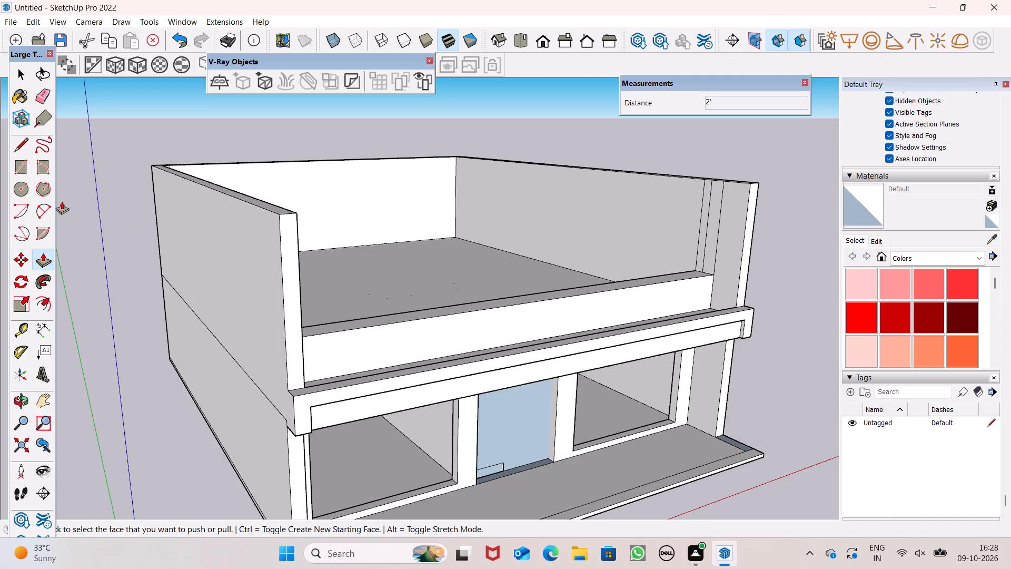
click(39, 331)
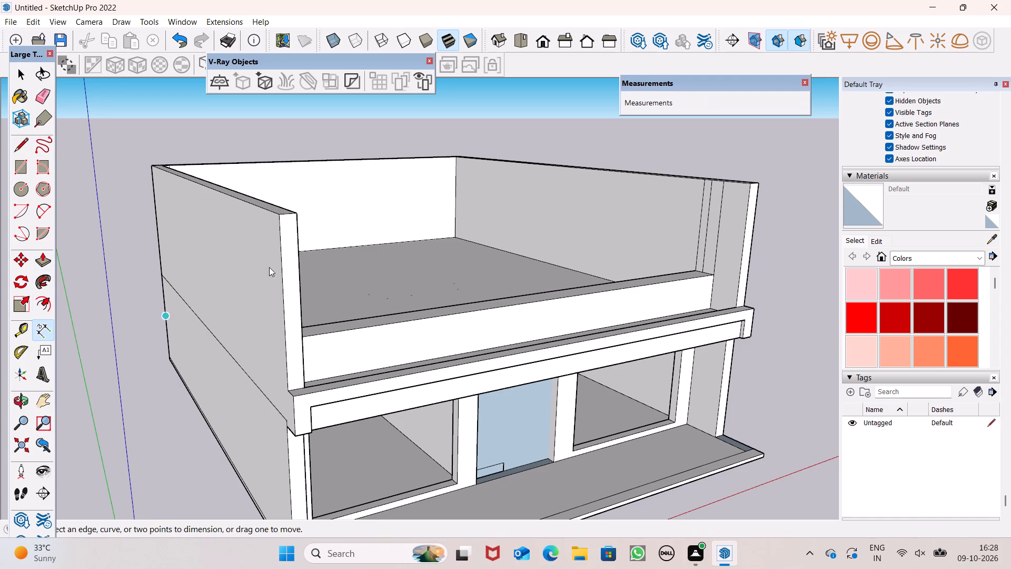
click(277, 215)
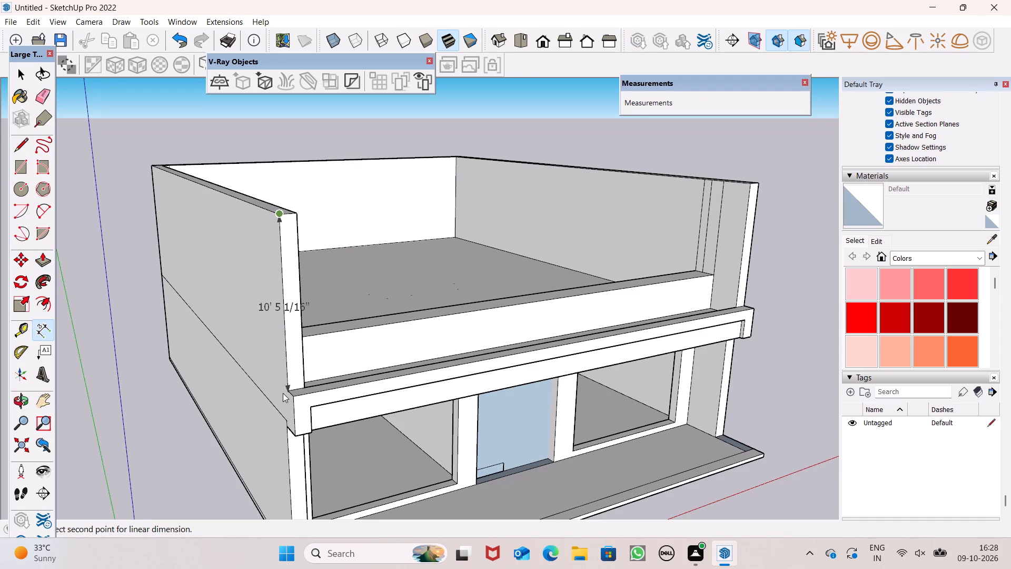
key(space)
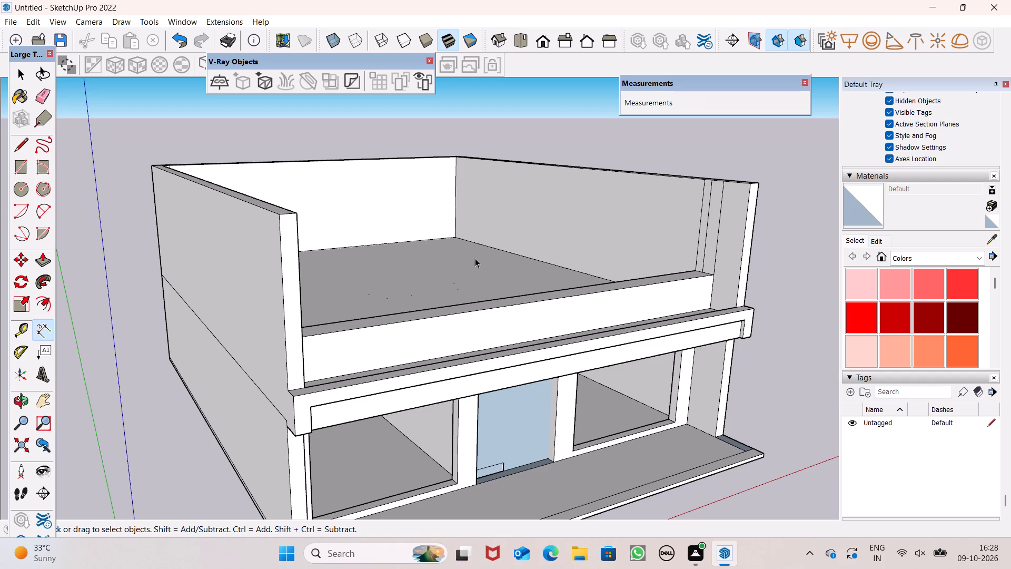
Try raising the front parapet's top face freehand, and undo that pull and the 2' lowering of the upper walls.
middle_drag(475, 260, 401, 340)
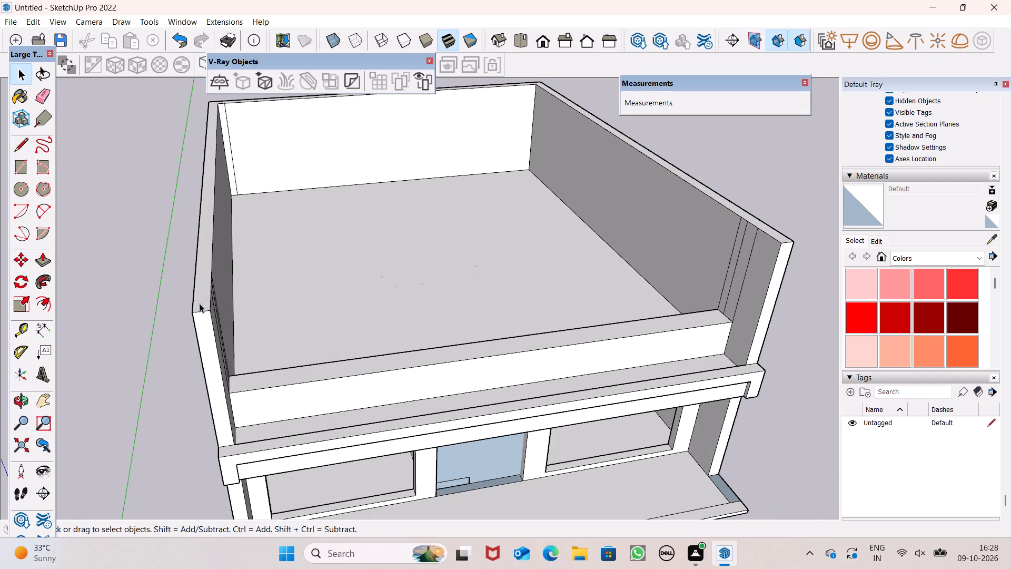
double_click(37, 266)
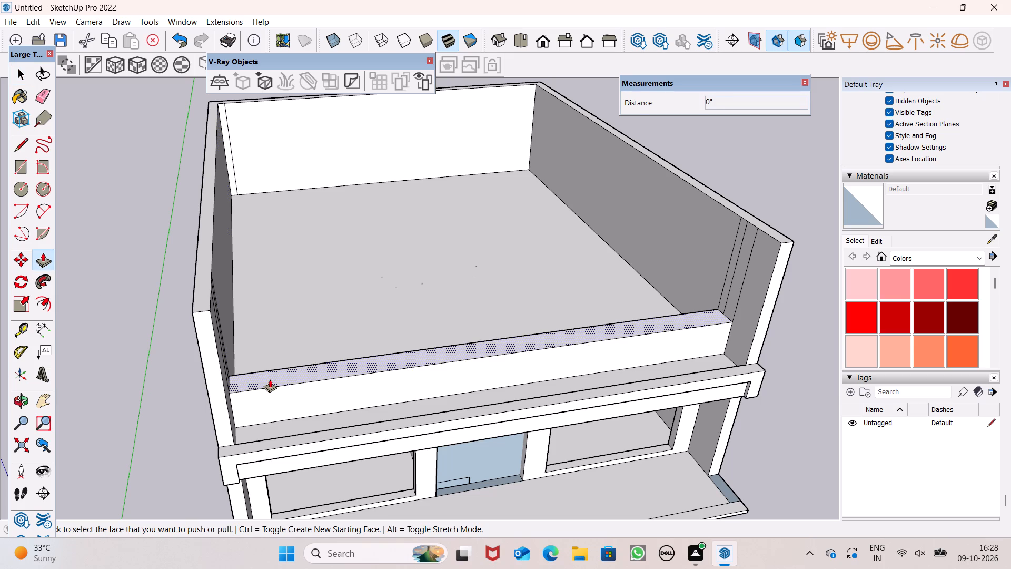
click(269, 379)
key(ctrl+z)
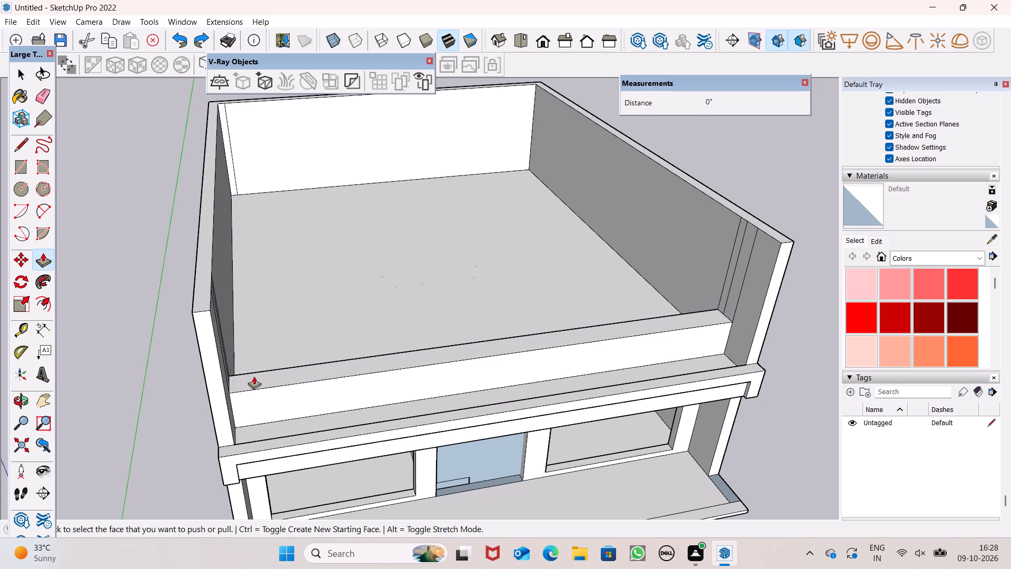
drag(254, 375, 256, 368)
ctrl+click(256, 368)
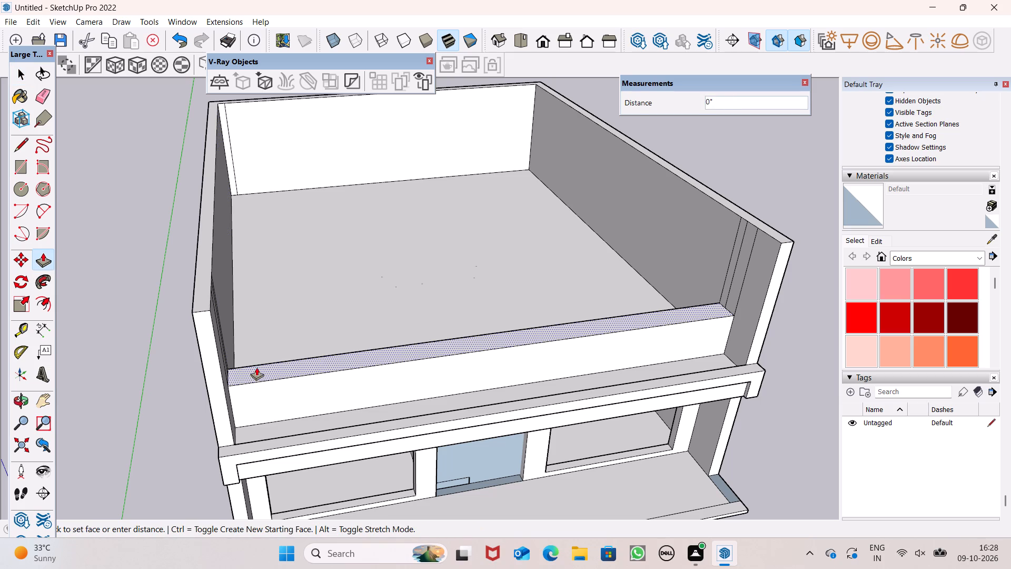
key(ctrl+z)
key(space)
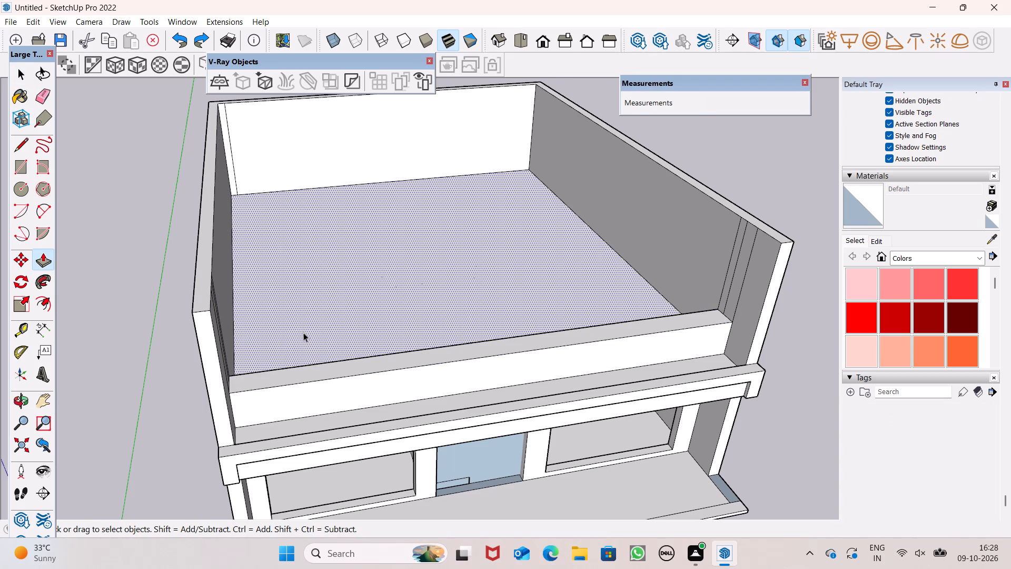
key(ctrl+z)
Lower the top face of the upper side and rear walls by 2' with Push/Pull.
click(47, 258)
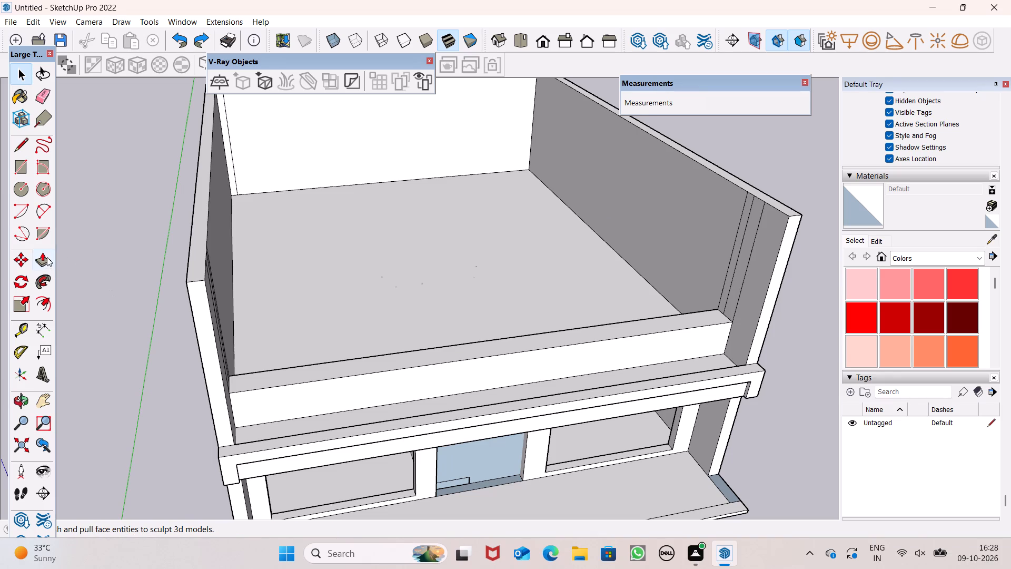
drag(197, 261, 197, 277)
key(2)
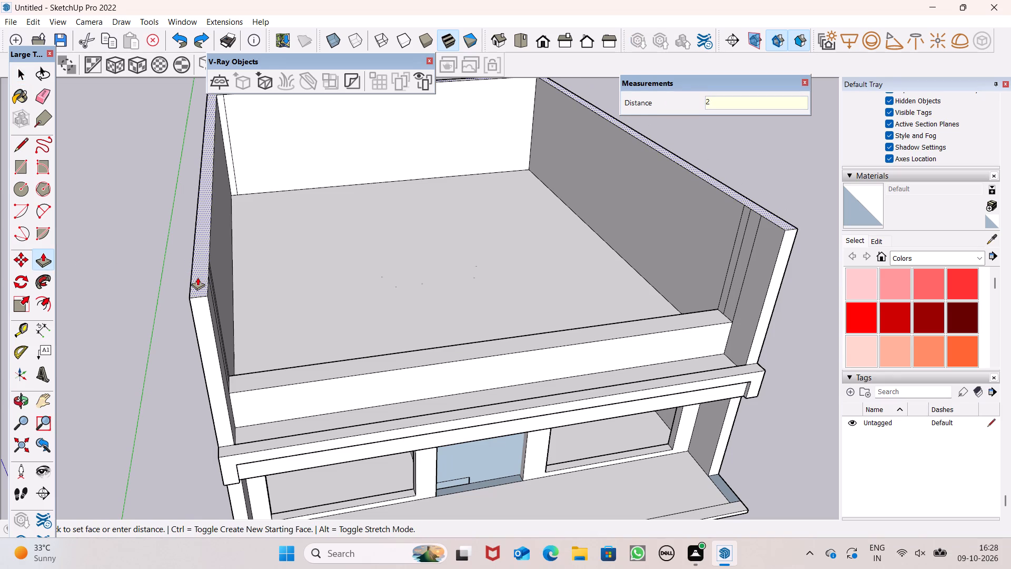
drag(197, 277, 196, 272)
key(apostrophe)
key(Return)
Raise the front parapet's top face by 2" with Push/Pull as a new starting face, leaving a separate strip along its front.
drag(277, 376, 277, 375)
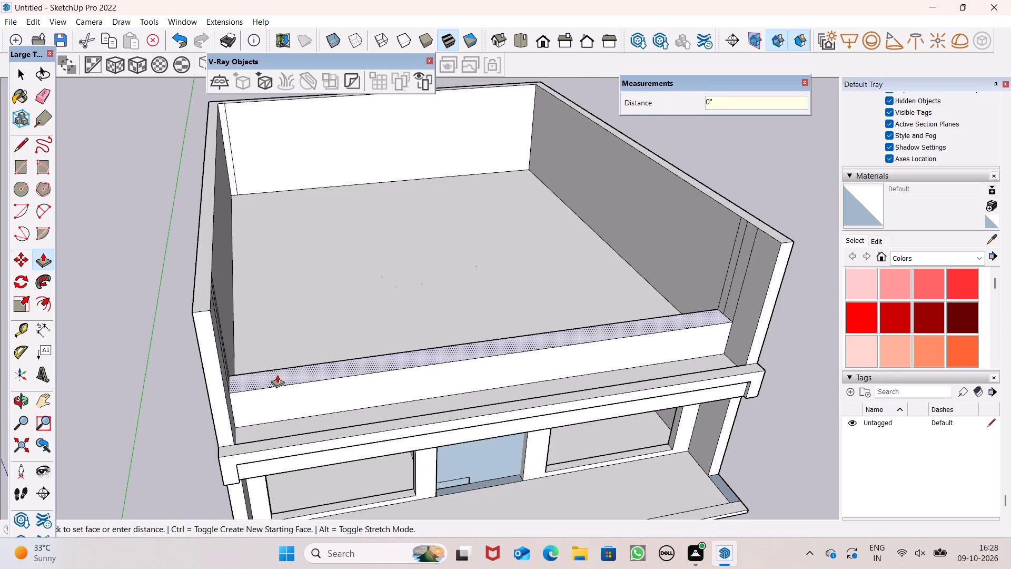
drag(277, 375, 276, 365)
key(2)
key(shift+quotedbl)
key(Return)
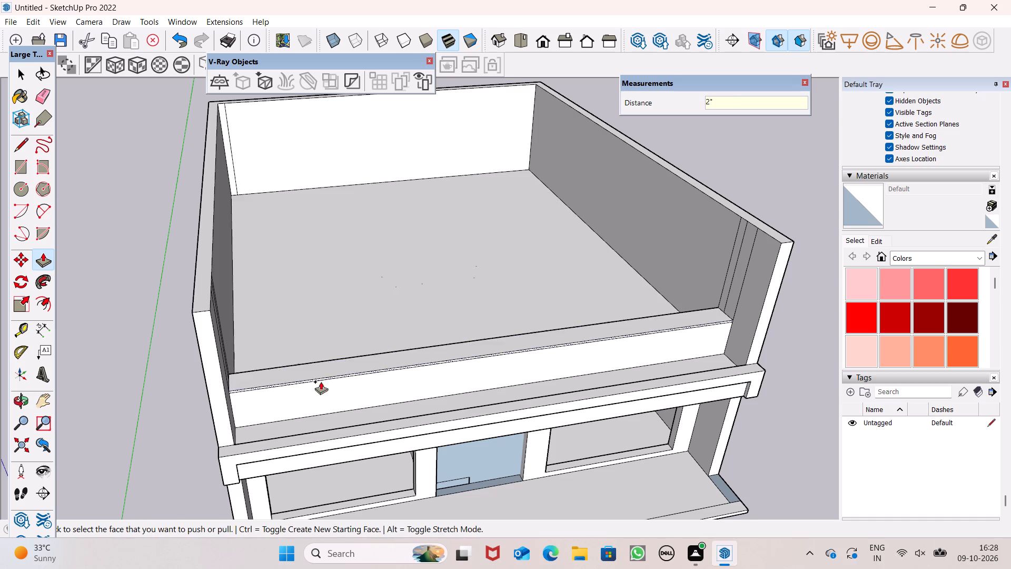
Push/Pull the thin strip along the front parapet's top edge outward about 2' 4" into a projecting slab.
middle_drag(329, 380, 356, 237)
scroll(319, 302, up, 3)
middle_drag(271, 303, 413, 399)
scroll(413, 398, up, 1)
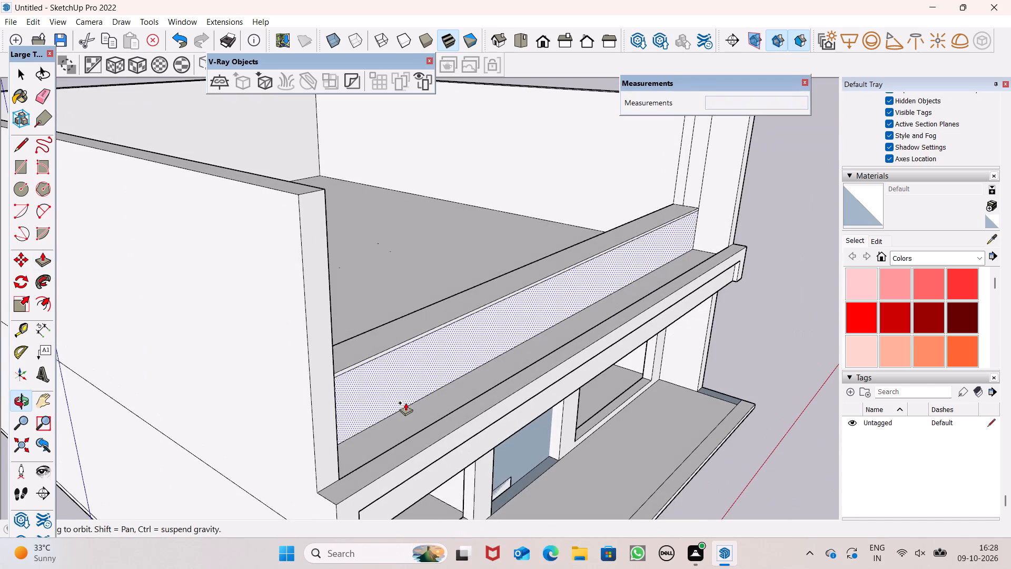
scroll(405, 403, up, 5)
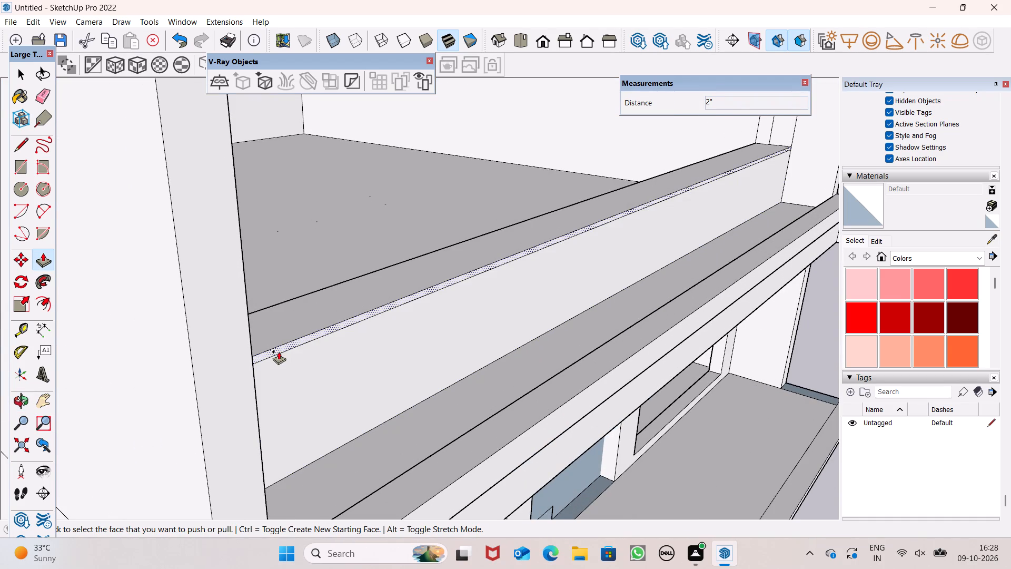
drag(278, 351, 344, 386)
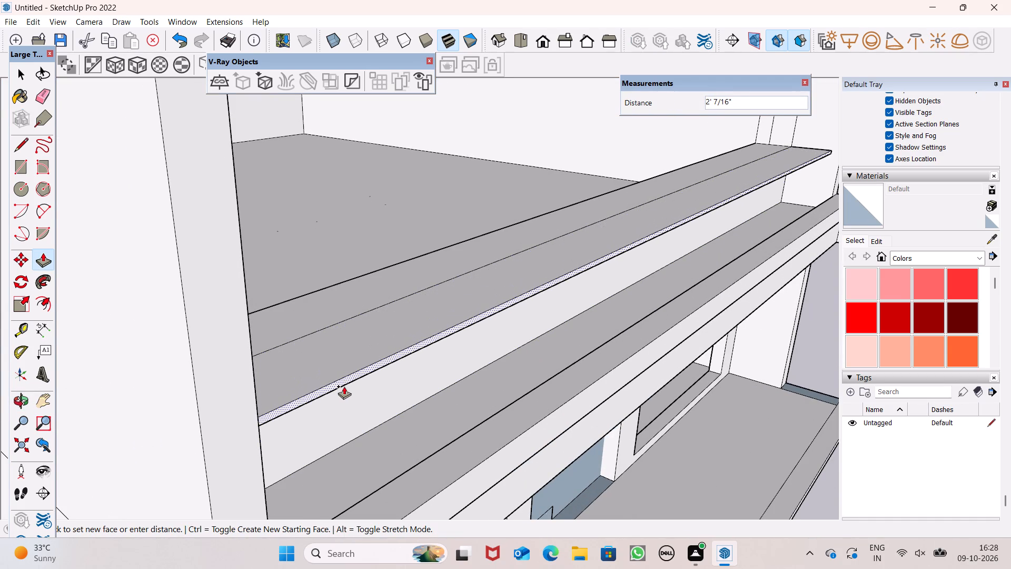
drag(344, 386, 352, 395)
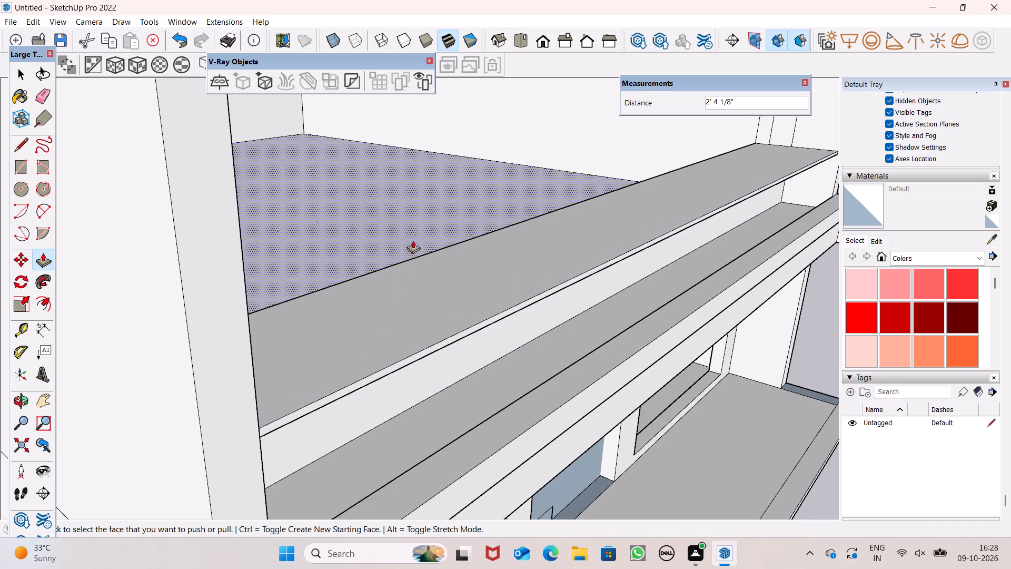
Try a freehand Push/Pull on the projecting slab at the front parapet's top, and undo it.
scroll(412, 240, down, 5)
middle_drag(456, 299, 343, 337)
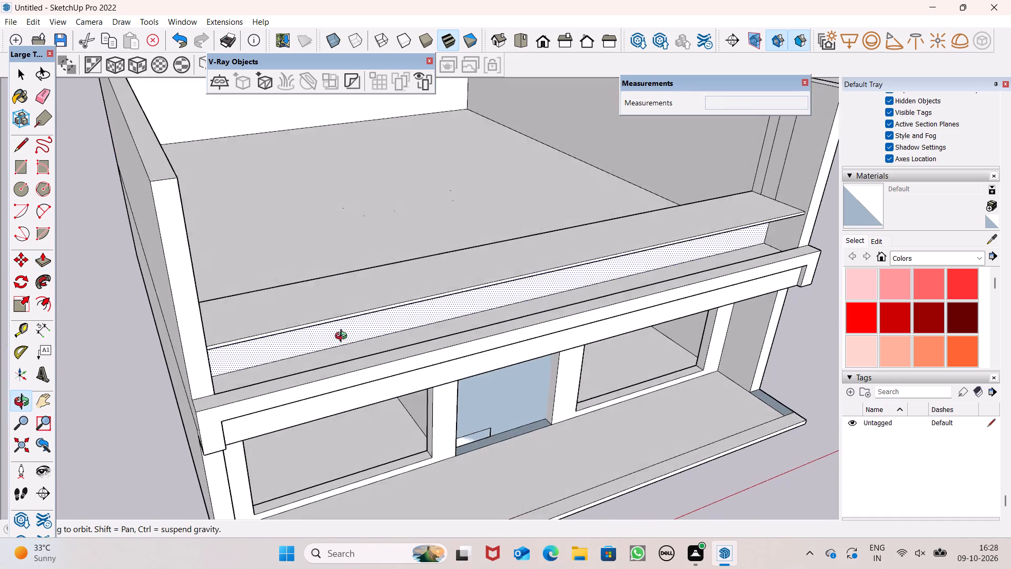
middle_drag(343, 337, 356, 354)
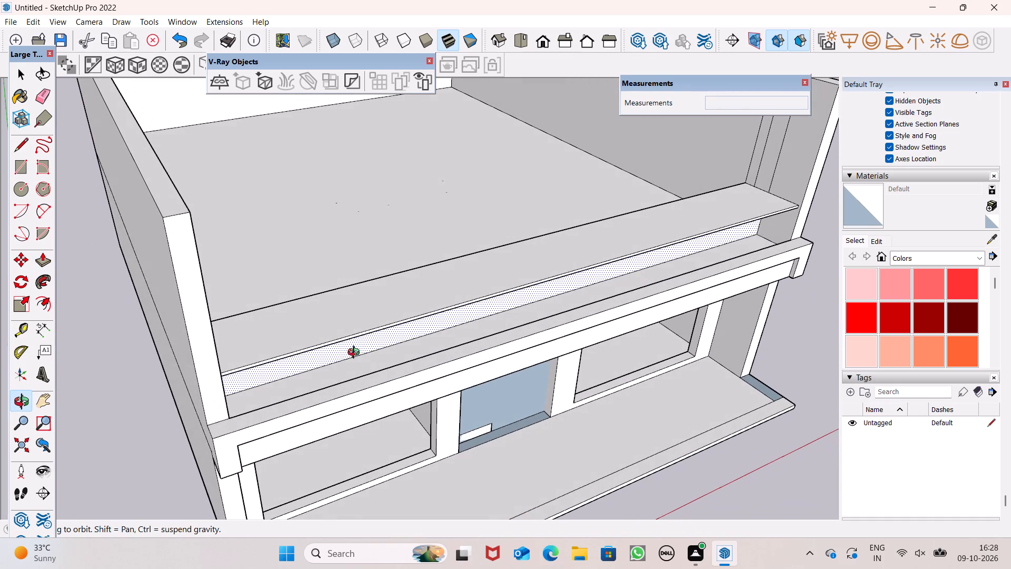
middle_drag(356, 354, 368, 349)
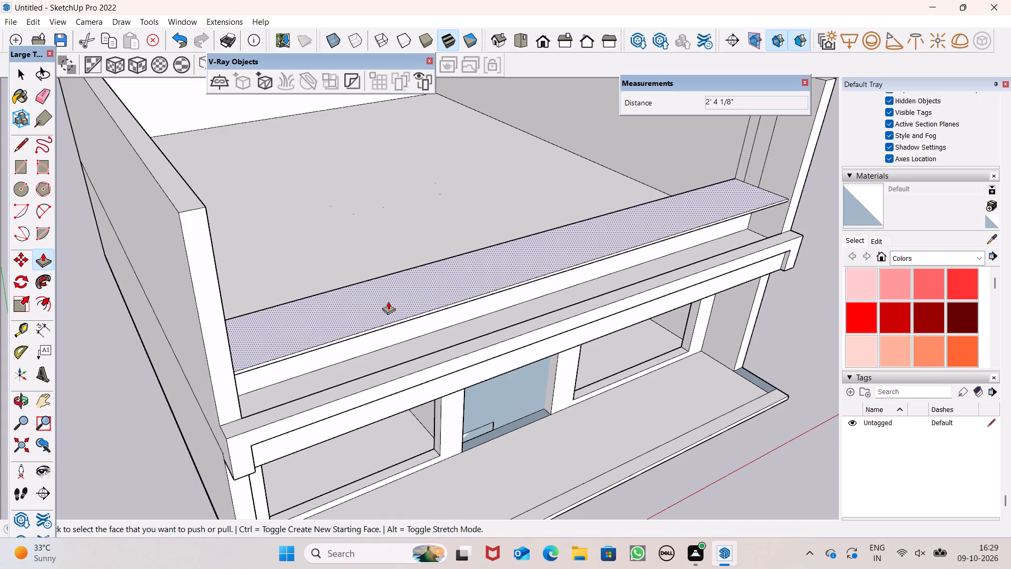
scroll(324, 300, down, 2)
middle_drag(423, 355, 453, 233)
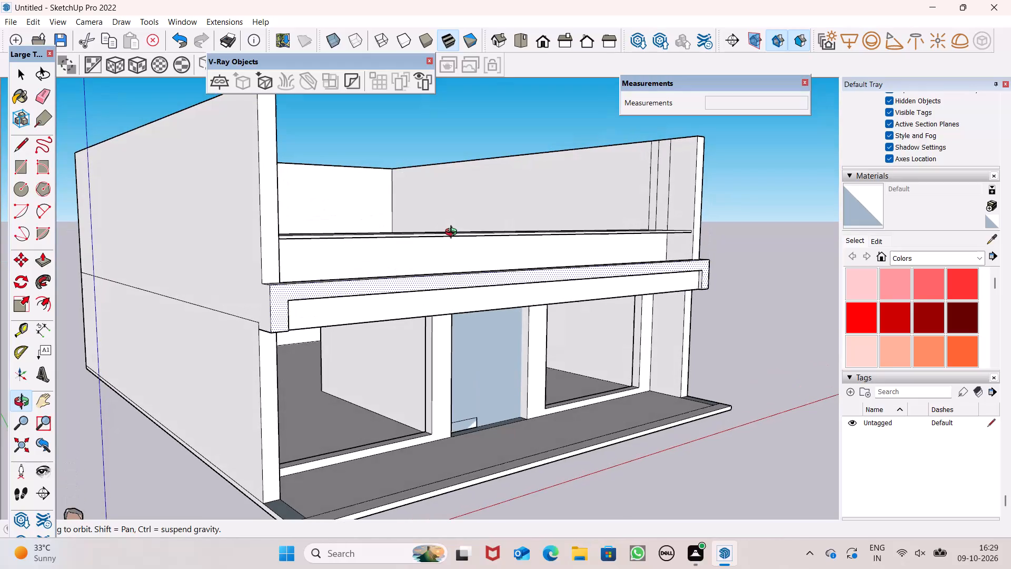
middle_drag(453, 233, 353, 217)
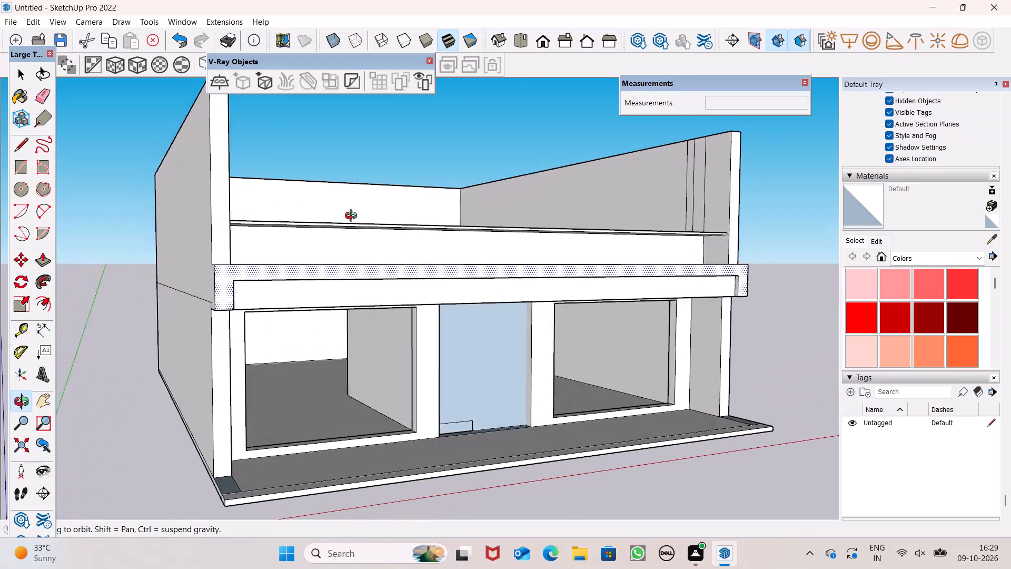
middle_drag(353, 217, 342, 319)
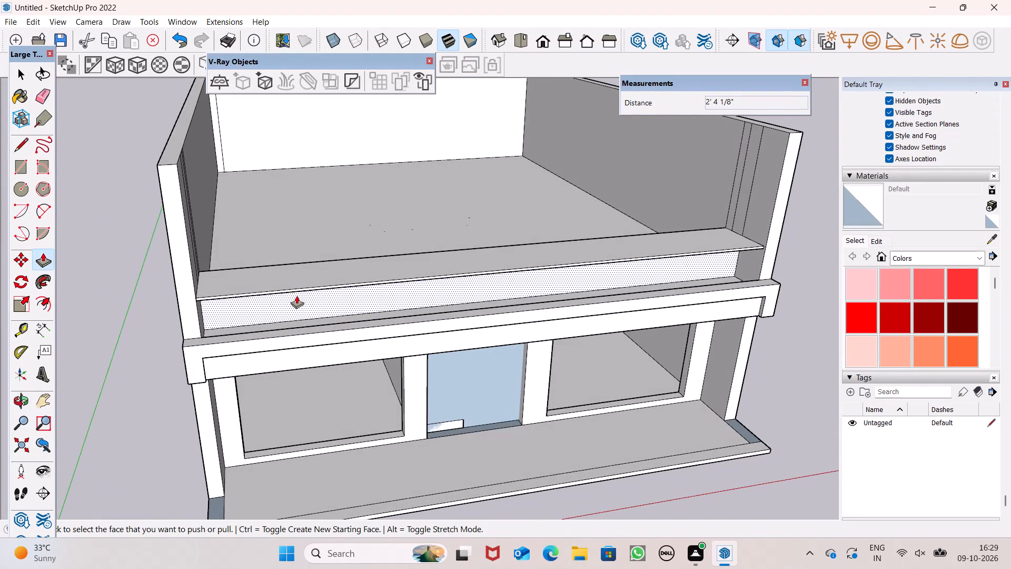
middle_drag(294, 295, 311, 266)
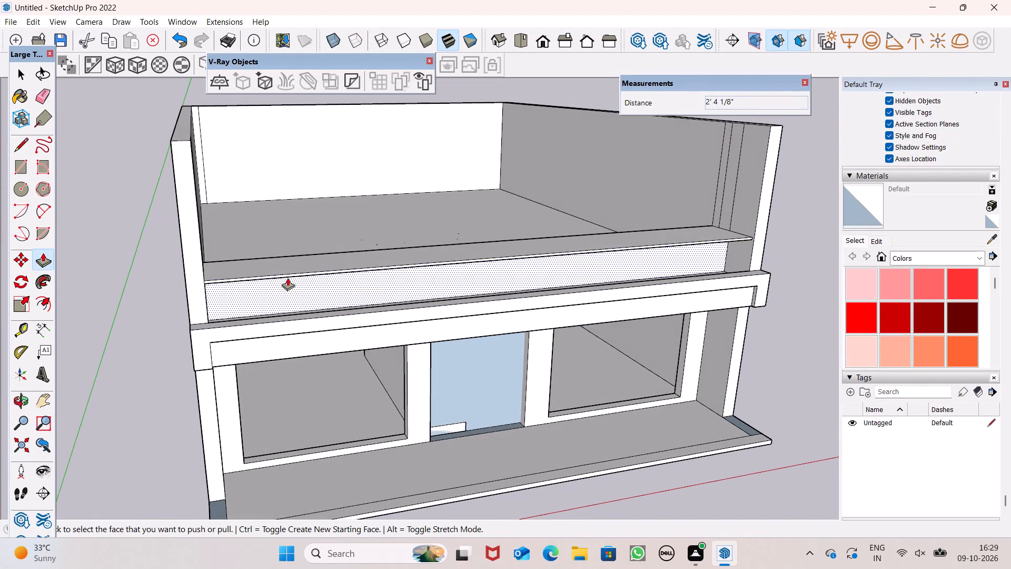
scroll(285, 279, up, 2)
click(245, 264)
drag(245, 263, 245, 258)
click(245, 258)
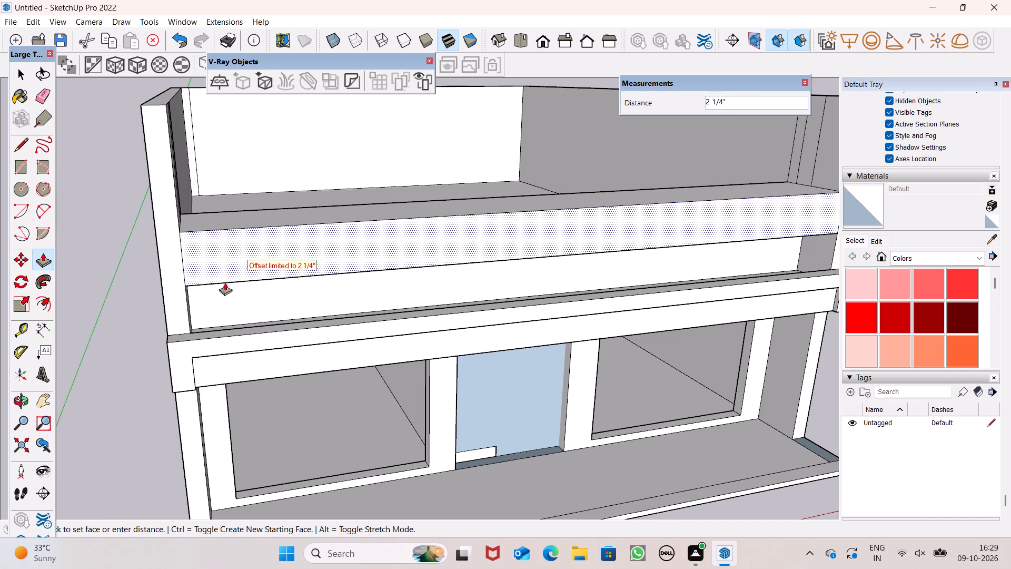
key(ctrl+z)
Thicken the parapet's projecting slab by raising its top face slightly freehand with Push/Pull.
scroll(199, 265, up, 3)
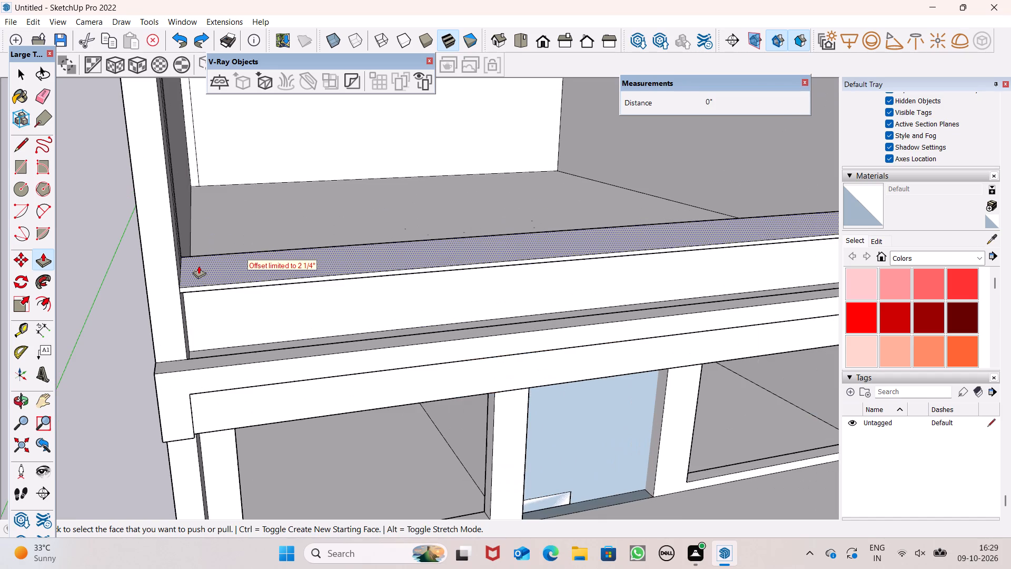
scroll(199, 266, up, 1)
click(201, 270)
drag(203, 270, 204, 266)
click(204, 265)
Scale the projecting slab's underside face outward to about 1.11 along green, undoing a first uniform scaling from its corner.
middle_drag(352, 306, 362, 278)
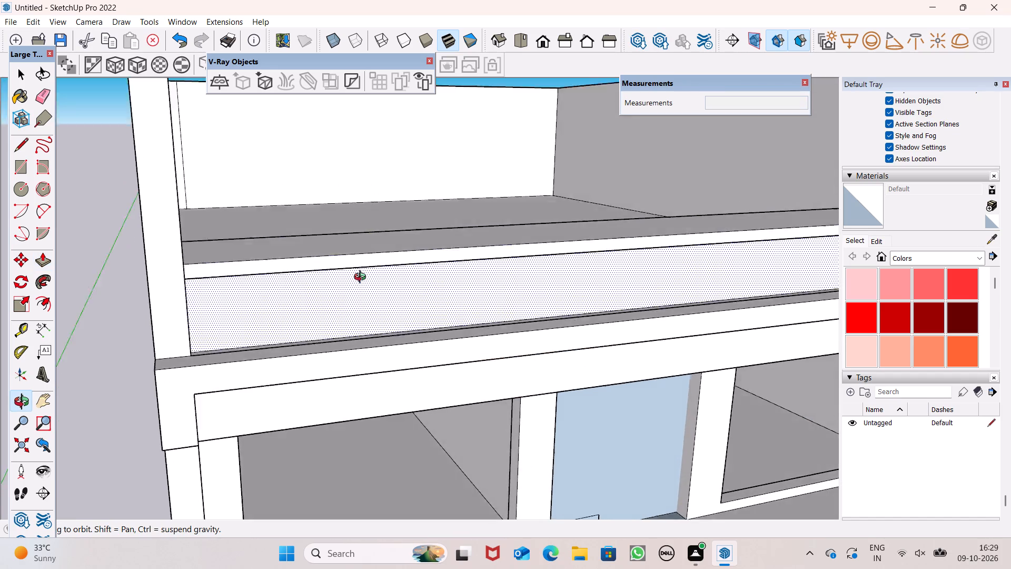
middle_drag(362, 278, 349, 194)
middle_drag(169, 261, 175, 277)
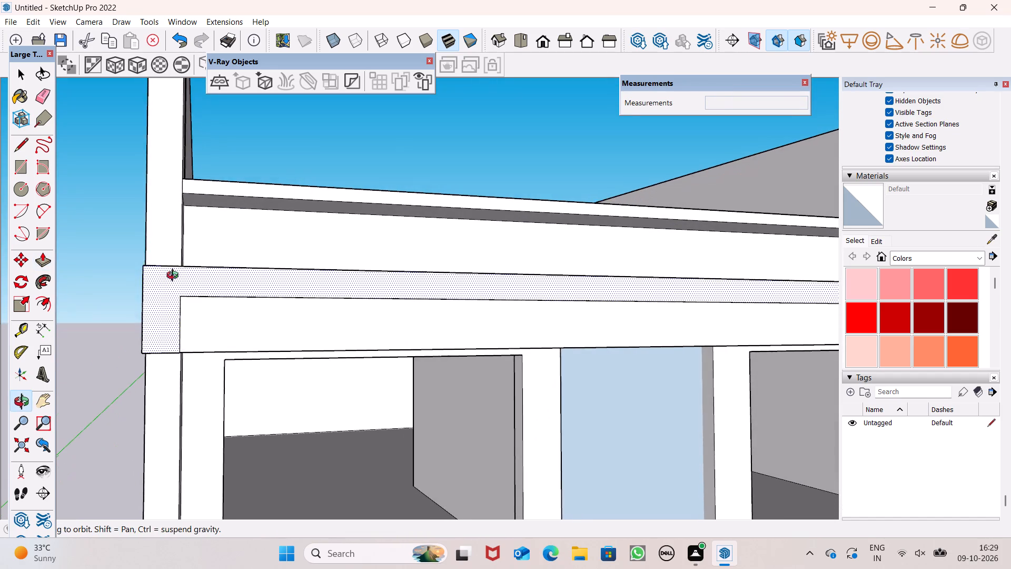
middle_drag(175, 277, 173, 282)
key(space)
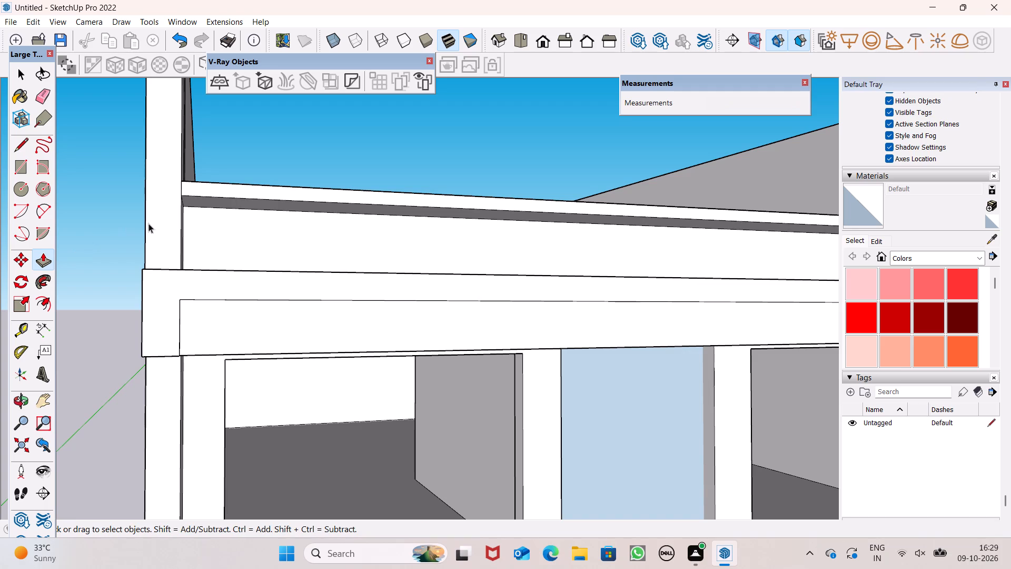
middle_drag(276, 214, 192, 147)
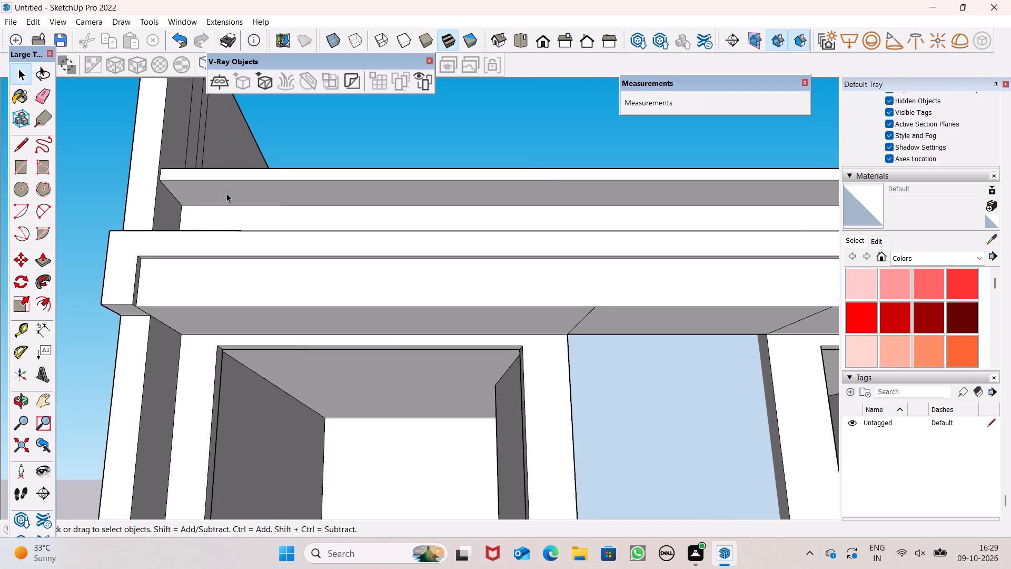
double_click(226, 192)
click(19, 309)
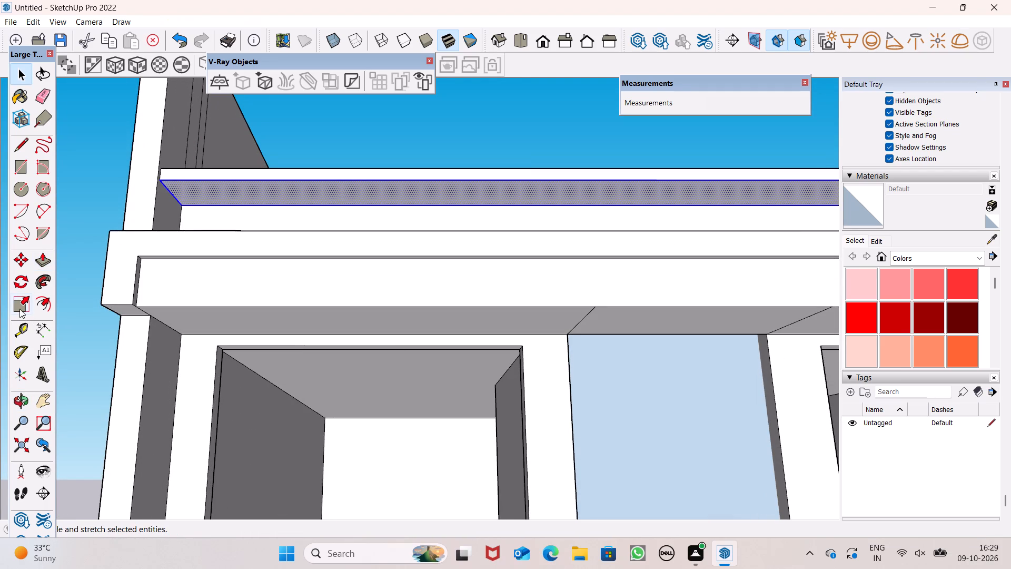
drag(162, 181, 165, 175)
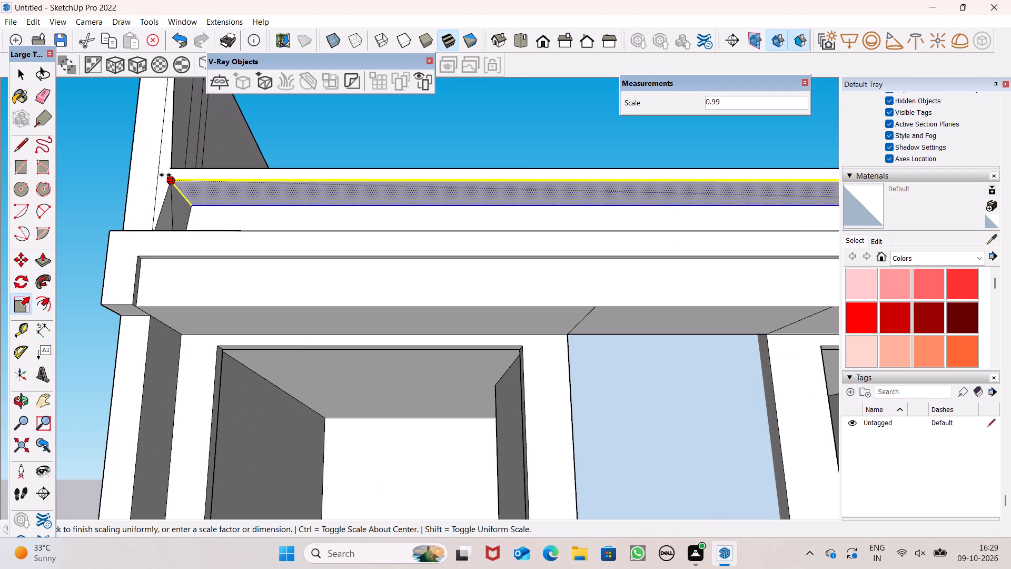
drag(165, 175, 164, 175)
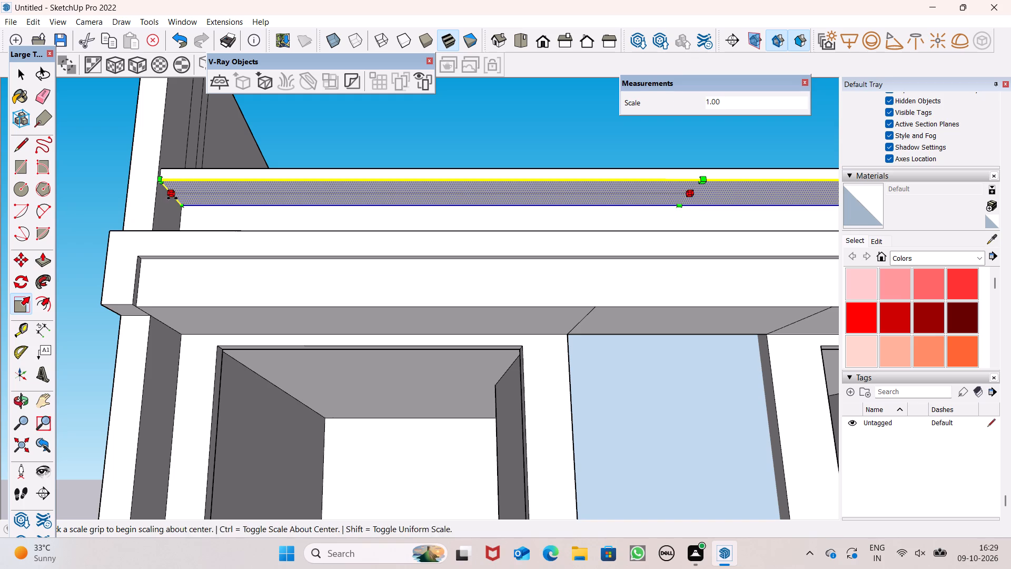
key(ctrl+z)
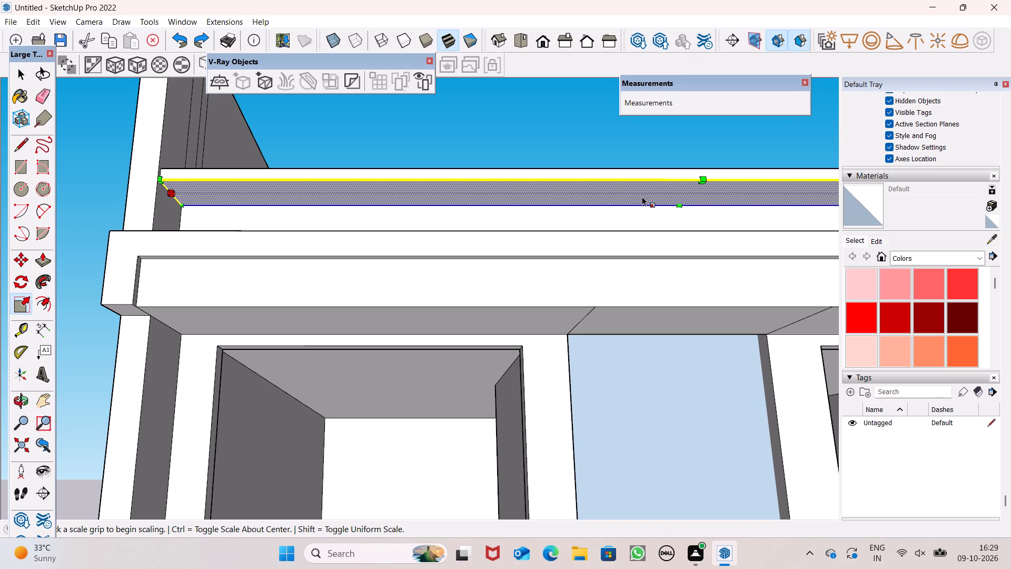
drag(703, 182, 703, 173)
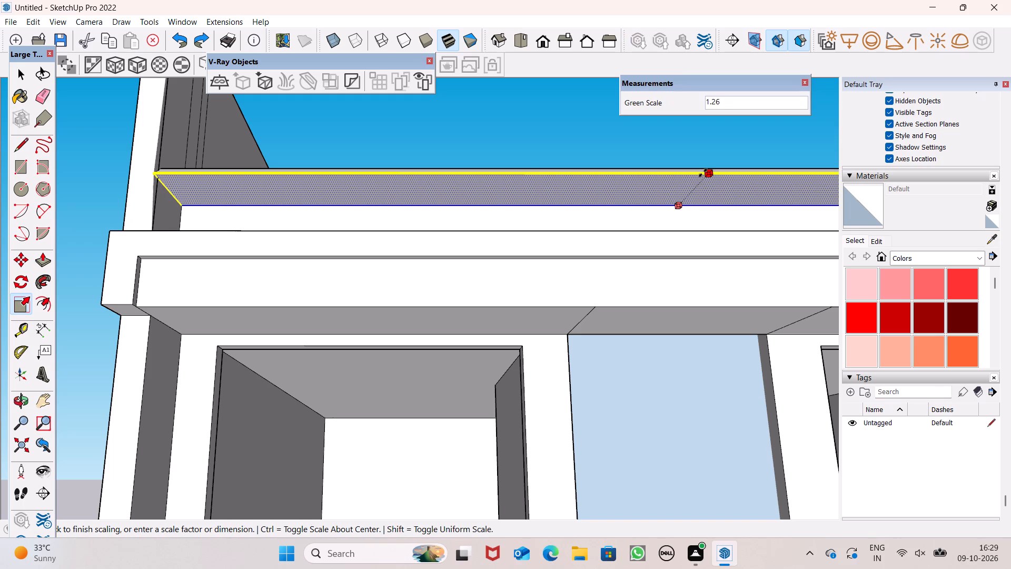
drag(703, 173, 628, 177)
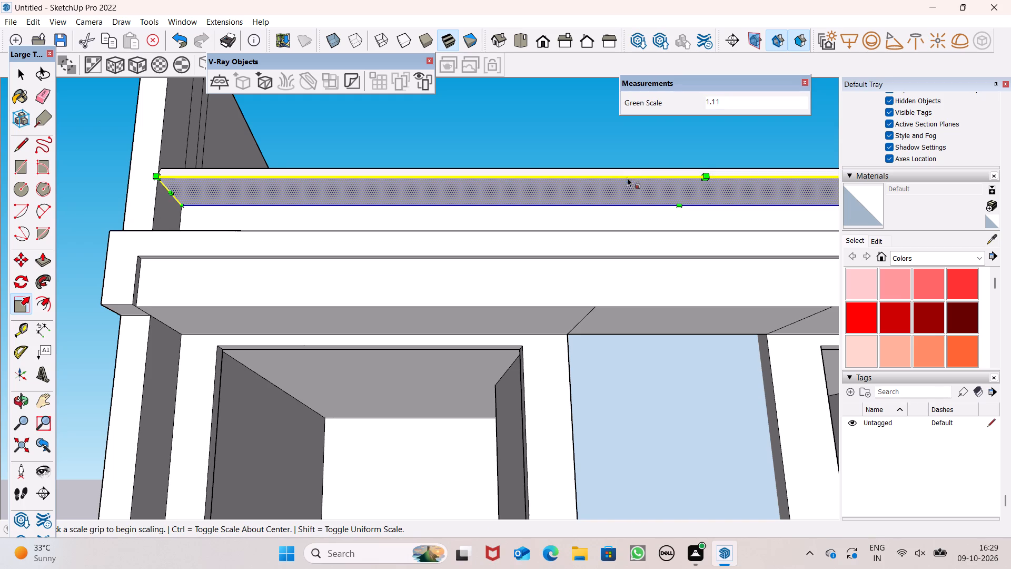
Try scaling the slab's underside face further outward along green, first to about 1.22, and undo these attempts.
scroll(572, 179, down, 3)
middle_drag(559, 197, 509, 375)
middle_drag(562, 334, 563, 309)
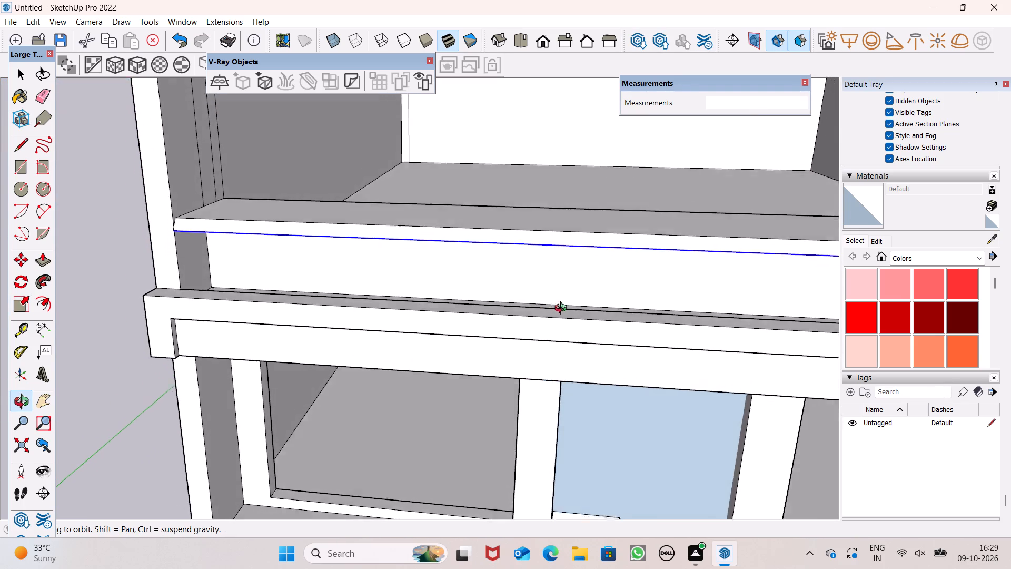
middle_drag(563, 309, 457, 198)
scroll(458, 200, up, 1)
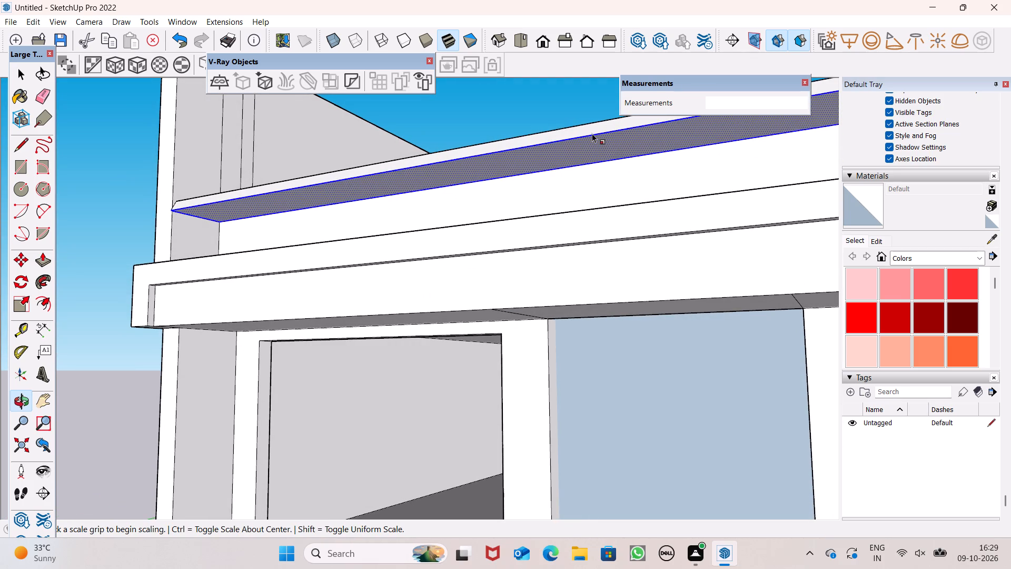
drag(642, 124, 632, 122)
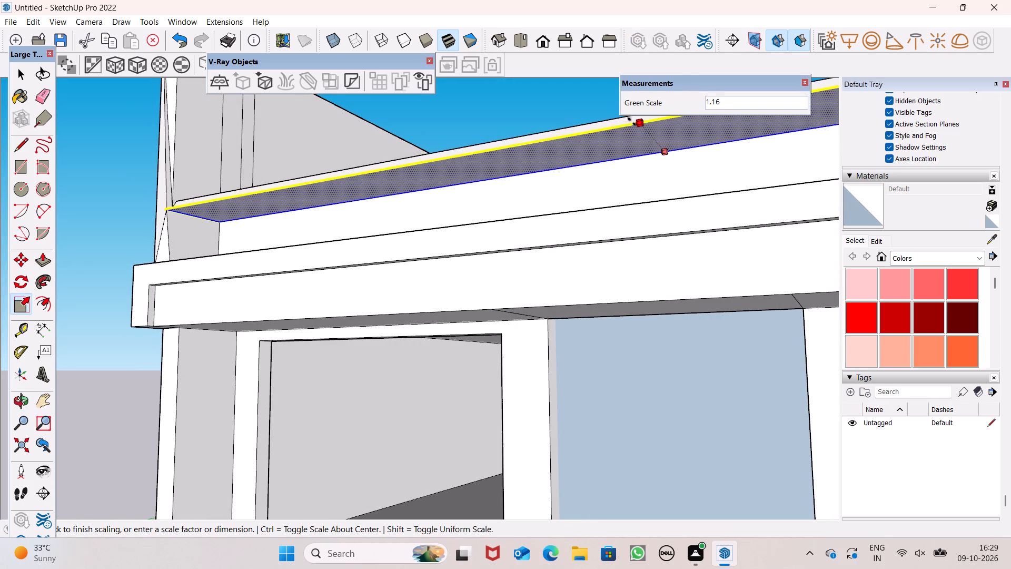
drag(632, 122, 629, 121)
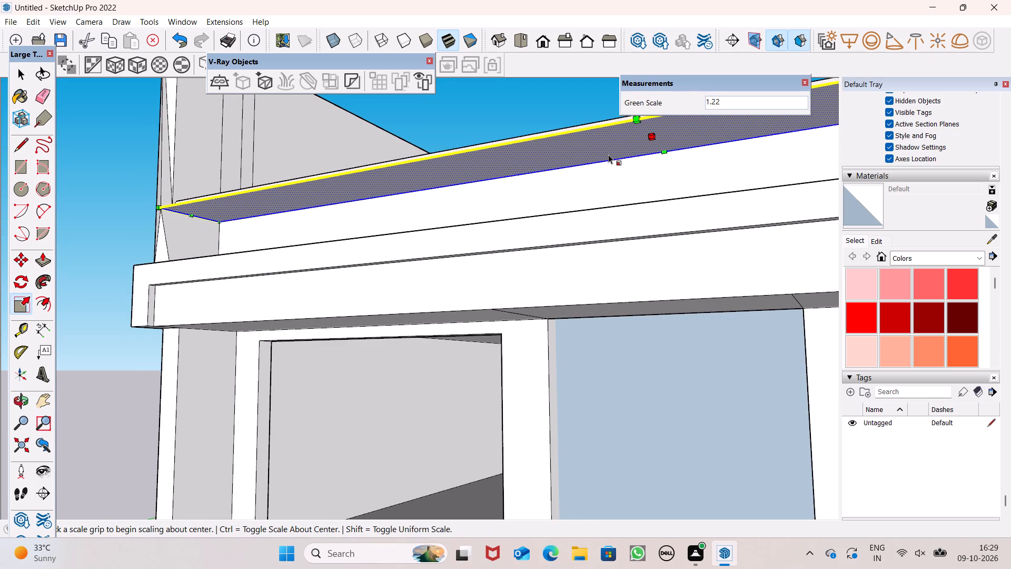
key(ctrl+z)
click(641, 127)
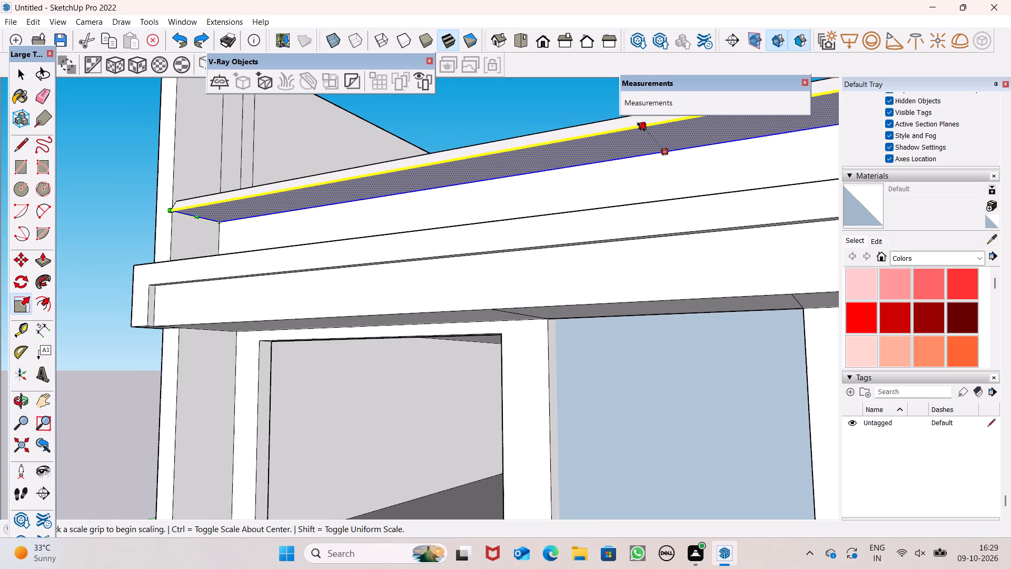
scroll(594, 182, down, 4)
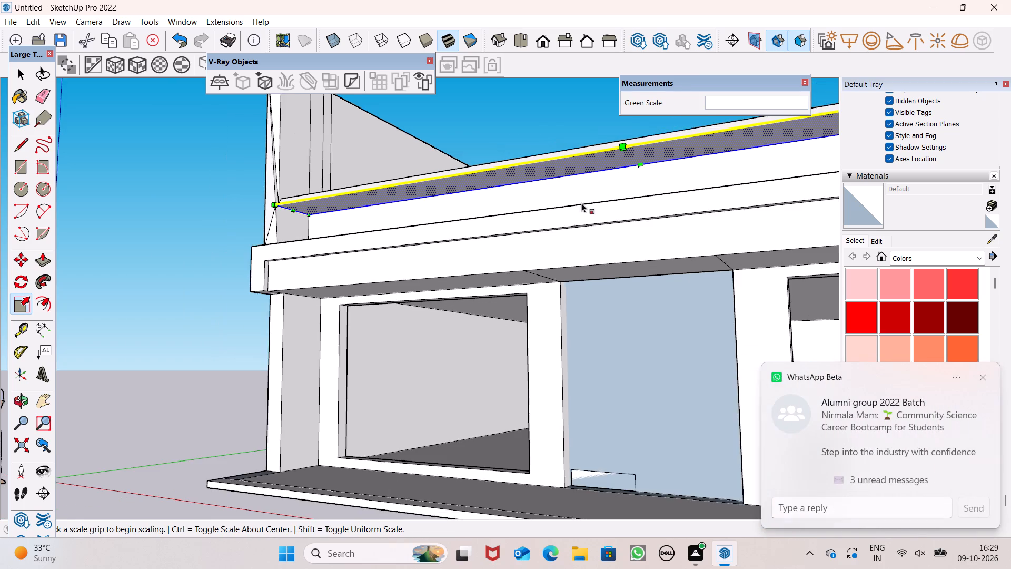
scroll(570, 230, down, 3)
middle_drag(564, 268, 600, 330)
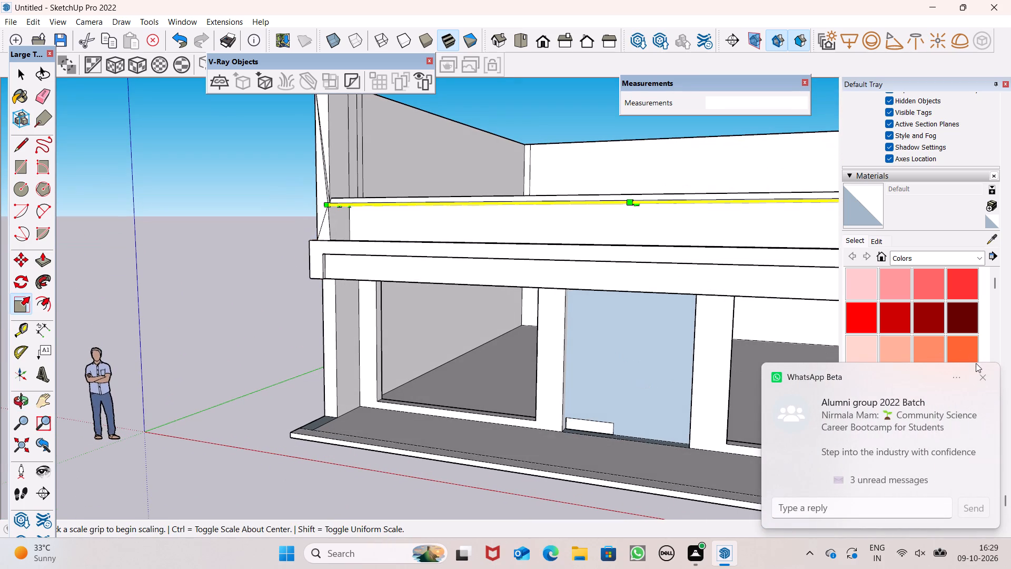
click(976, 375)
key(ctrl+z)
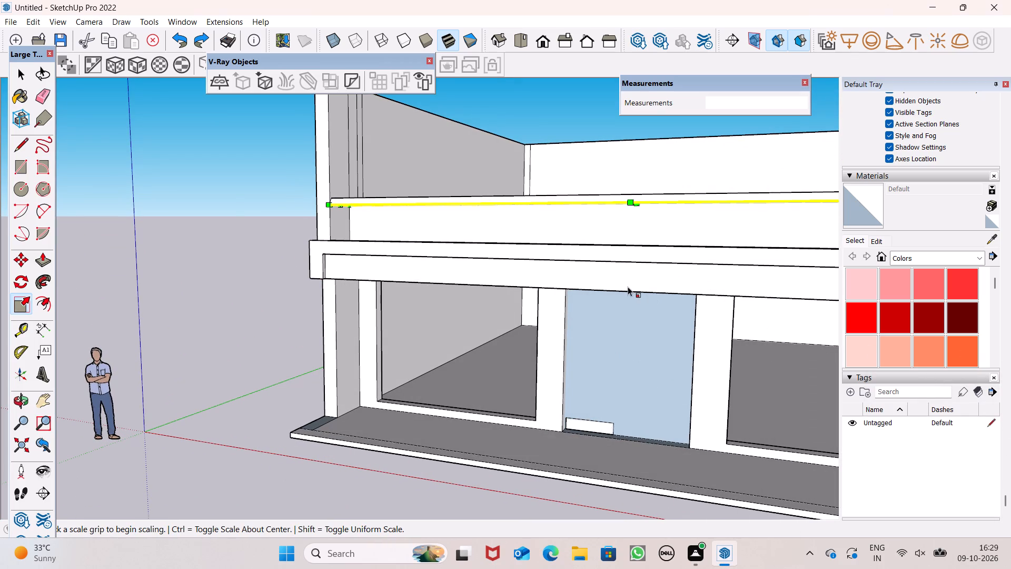
Return to the Select tool and clear the selection of the slab's underside face.
key(z)
scroll(459, 245, down, 4)
middle_drag(456, 282, 548, 462)
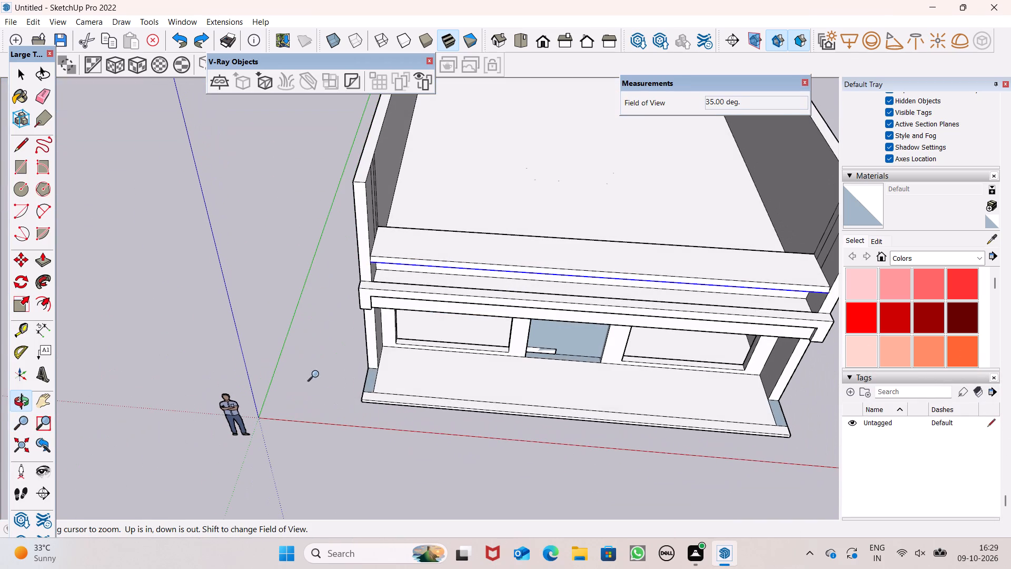
click(310, 359)
key(space)
drag(249, 302, 256, 306)
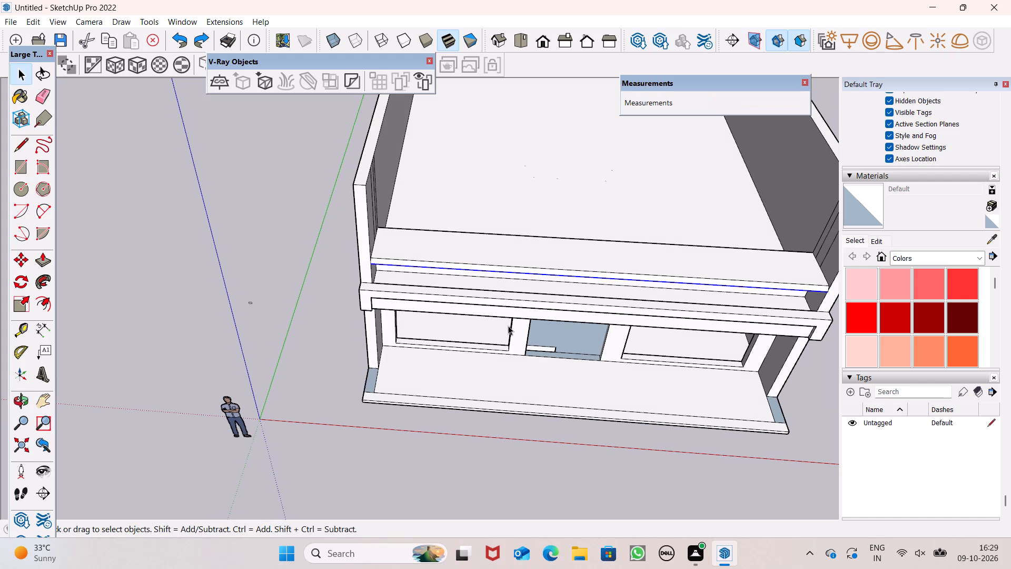
Undo the latest edits to the front parapet's projecting slab.
middle_drag(514, 321, 548, 141)
scroll(567, 182, up, 3)
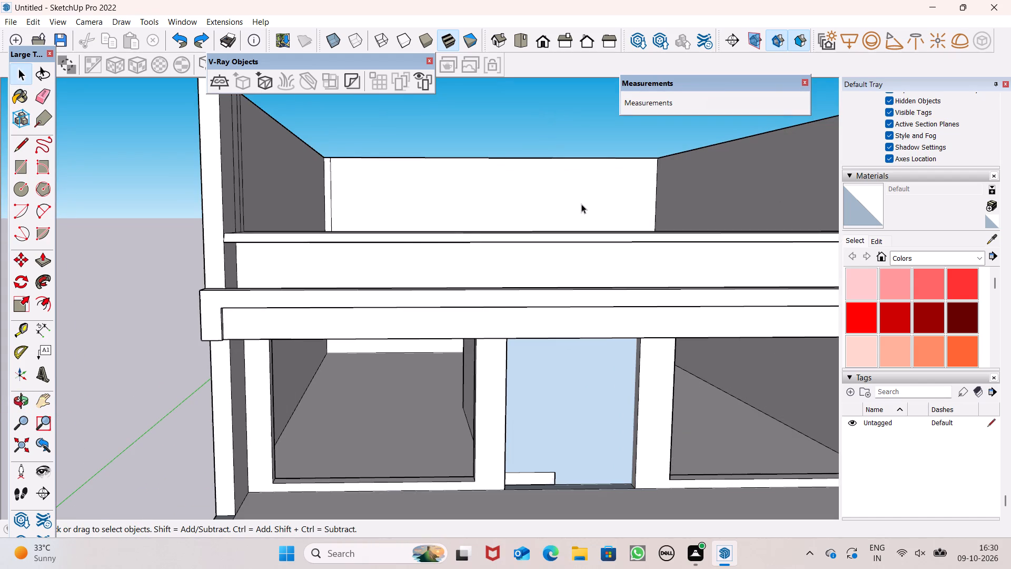
key(ctrl+z)
key(ctrl+z)
middle_drag(556, 257, 596, 217)
key(ctrl+z)
Erase the leftover vertical edges on the inner face of the upper storey's left side wall, beside the front parapet.
middle_drag(586, 249, 588, 252)
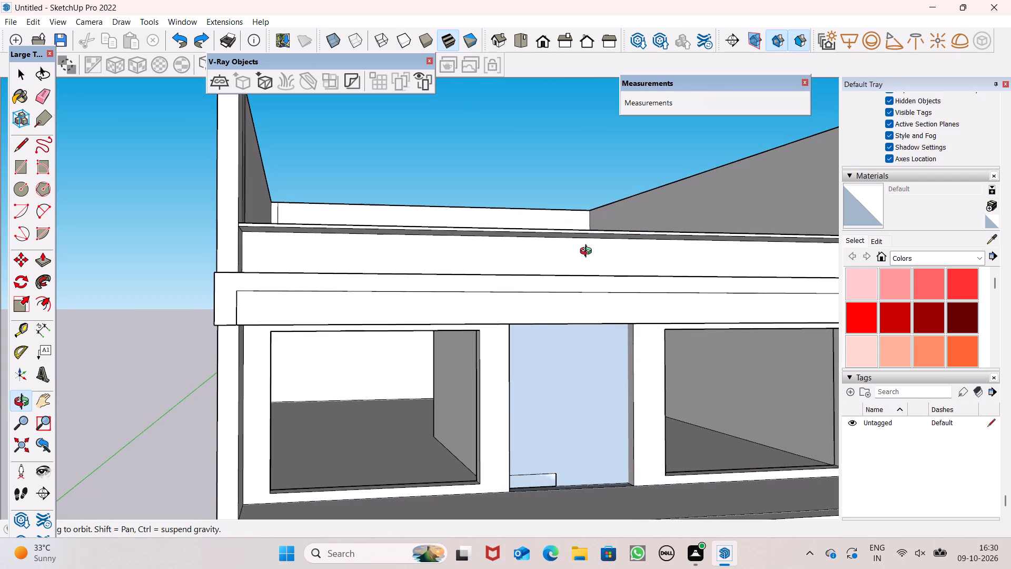
middle_drag(588, 252, 574, 301)
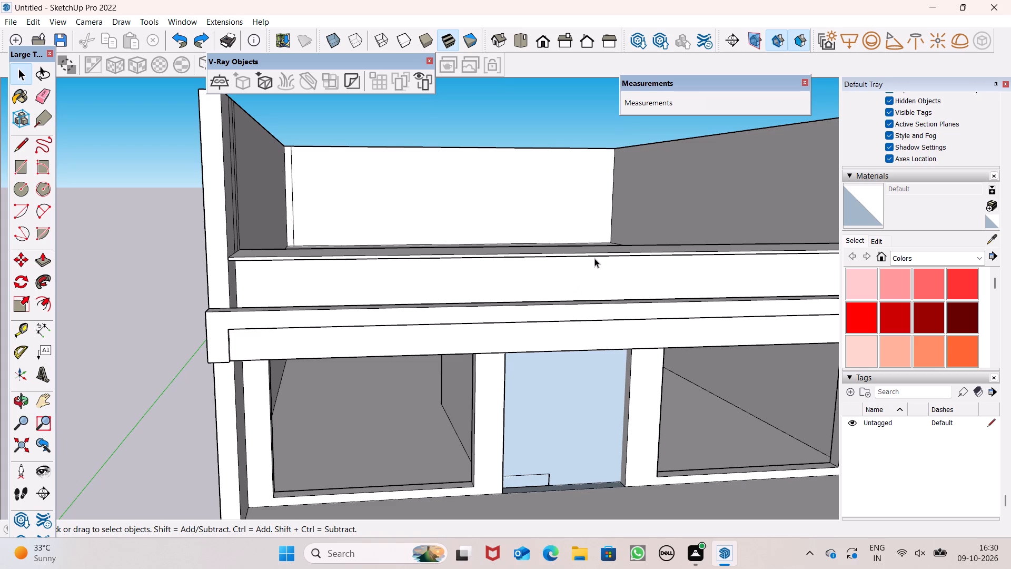
scroll(594, 258, down, 1)
scroll(595, 193, down, 3)
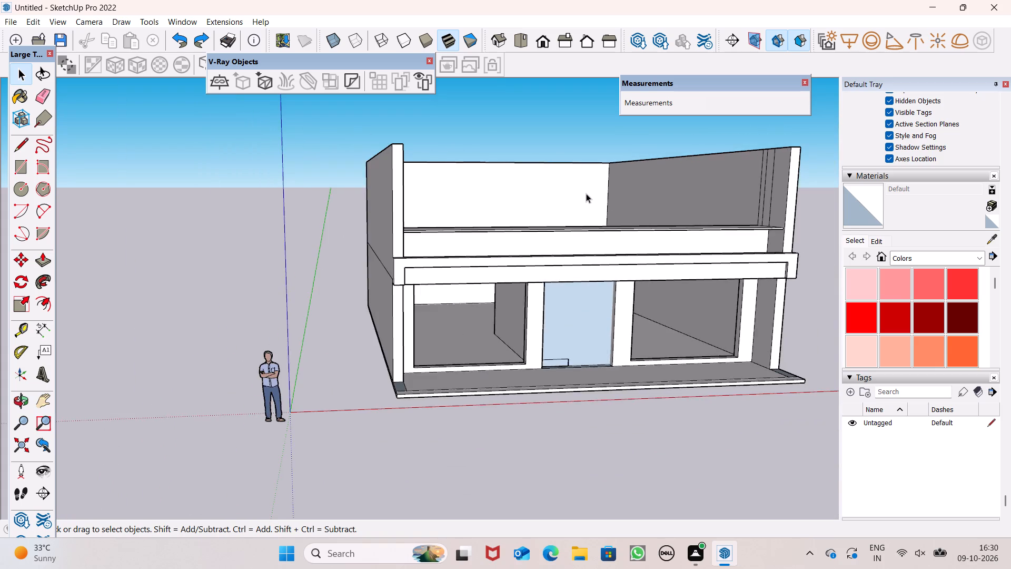
middle_drag(591, 261, 511, 323)
scroll(412, 209, up, 5)
middle_drag(401, 248, 290, 274)
scroll(348, 278, up, 1)
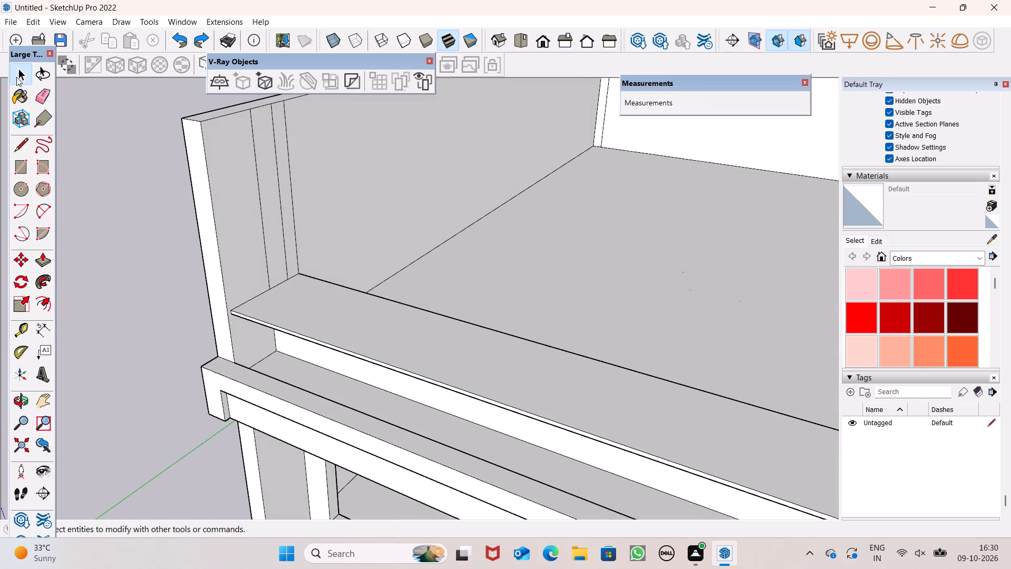
click(39, 92)
drag(245, 186, 294, 174)
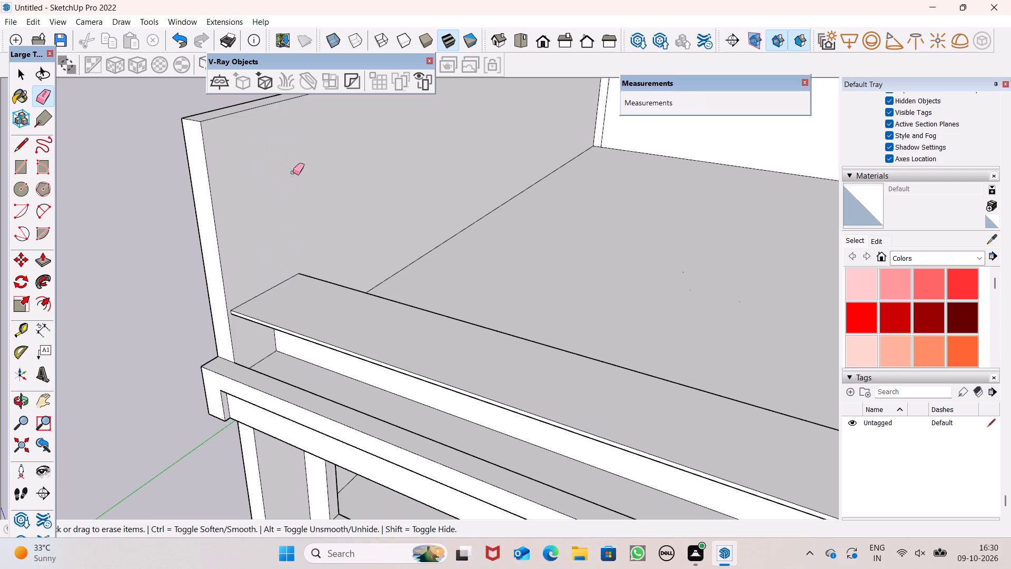
Erase the matching leftover vertical edges on the inner face of the upper storey's right side wall.
scroll(335, 208, down, 3)
middle_drag(338, 255, 756, 226)
scroll(747, 176, up, 3)
scroll(747, 176, down, 1)
scroll(747, 176, up, 1)
drag(657, 152, 695, 146)
Scale the projecting slab's top face inward from its front edge to about 0.81 along green, after trying a uniform scaling from its corner.
scroll(609, 211, down, 4)
middle_drag(610, 216, 476, 236)
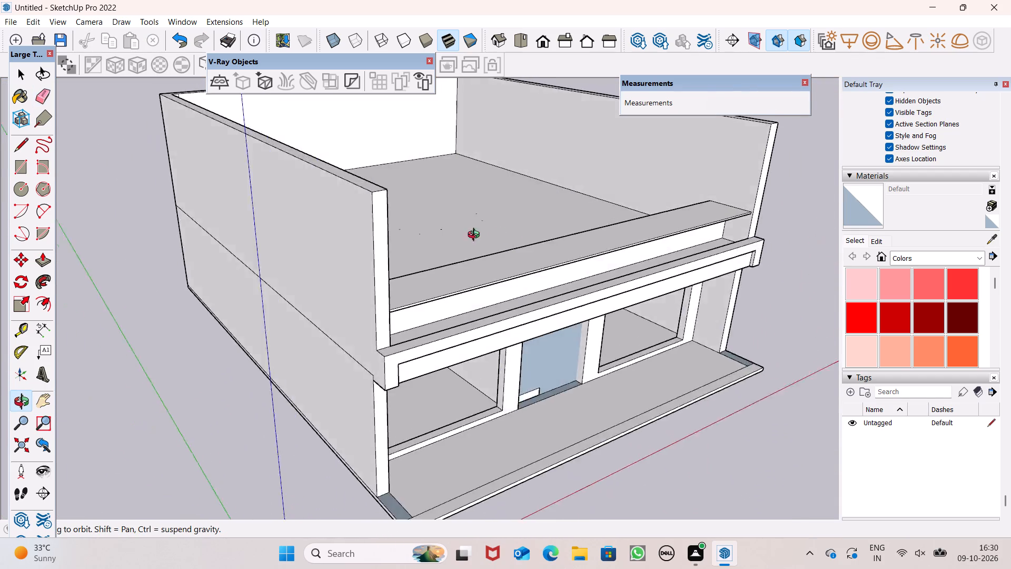
middle_drag(476, 236, 335, 200)
scroll(353, 201, up, 1)
middle_drag(353, 202, 354, 201)
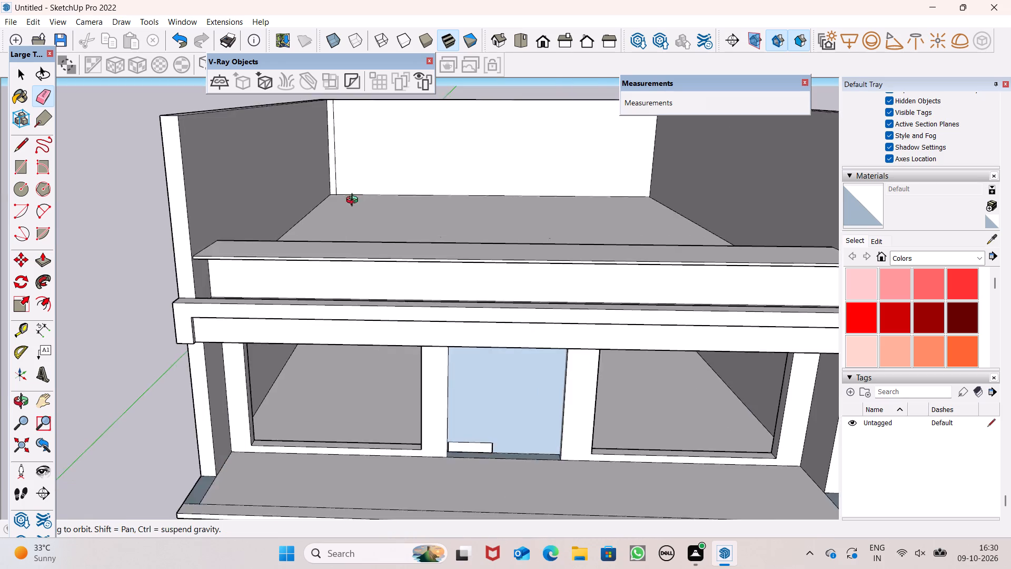
middle_drag(354, 201, 354, 153)
scroll(362, 205, up, 1)
middle_drag(363, 208, 361, 264)
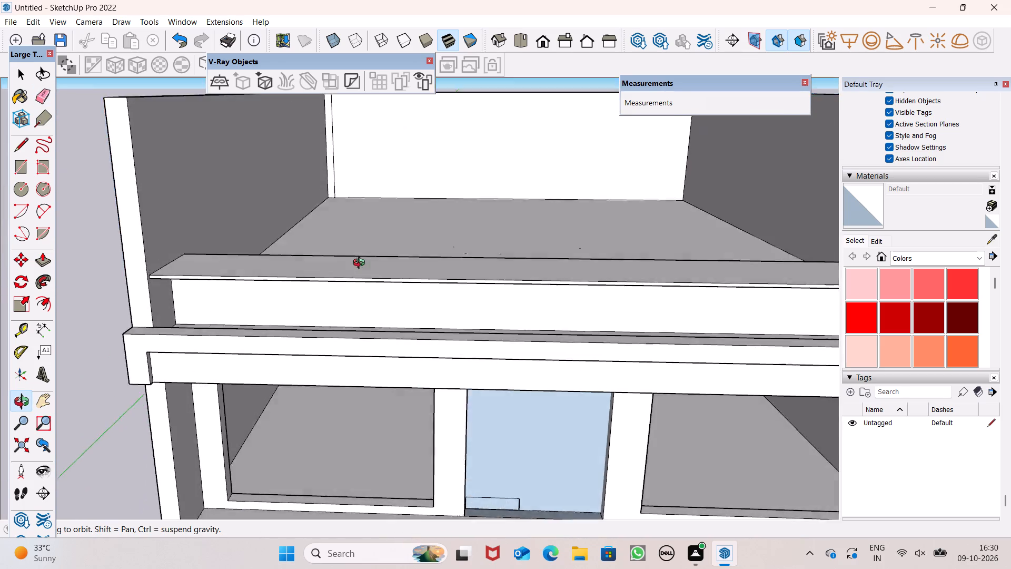
middle_drag(361, 264, 373, 343)
scroll(346, 273, down, 6)
scroll(380, 273, up, 1)
middle_drag(380, 273, 373, 310)
scroll(373, 310, up, 1)
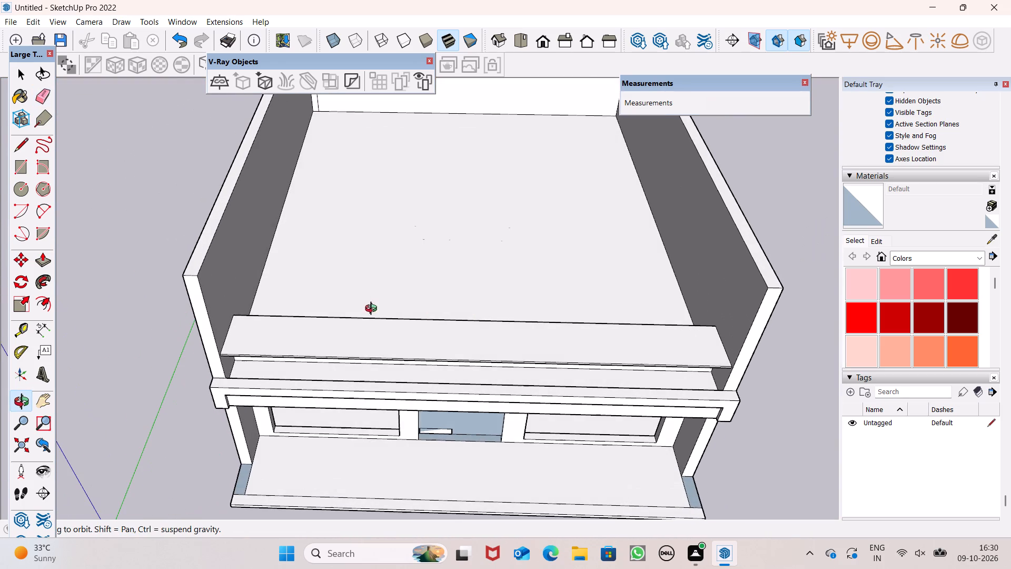
middle_drag(373, 310, 373, 311)
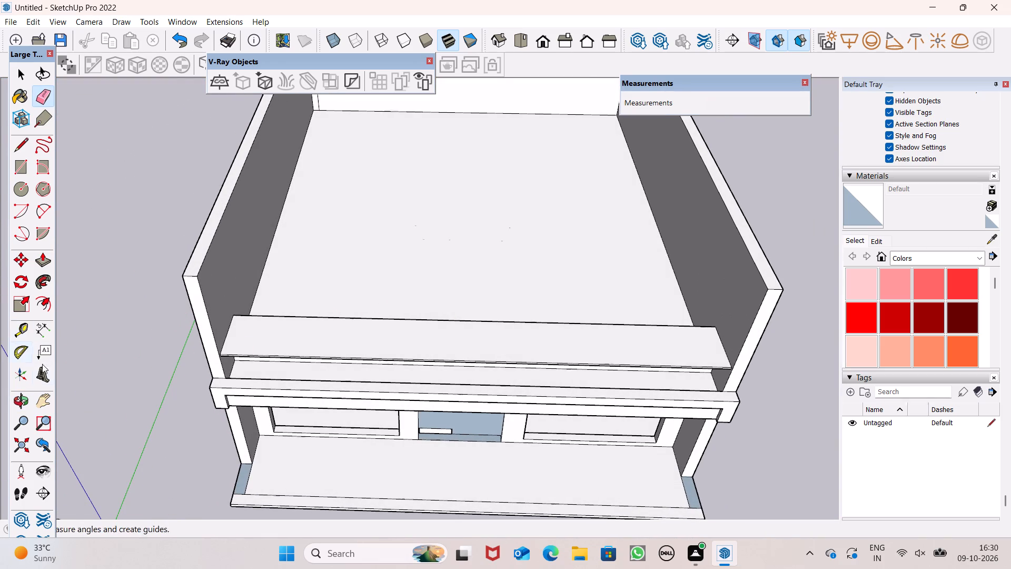
click(21, 309)
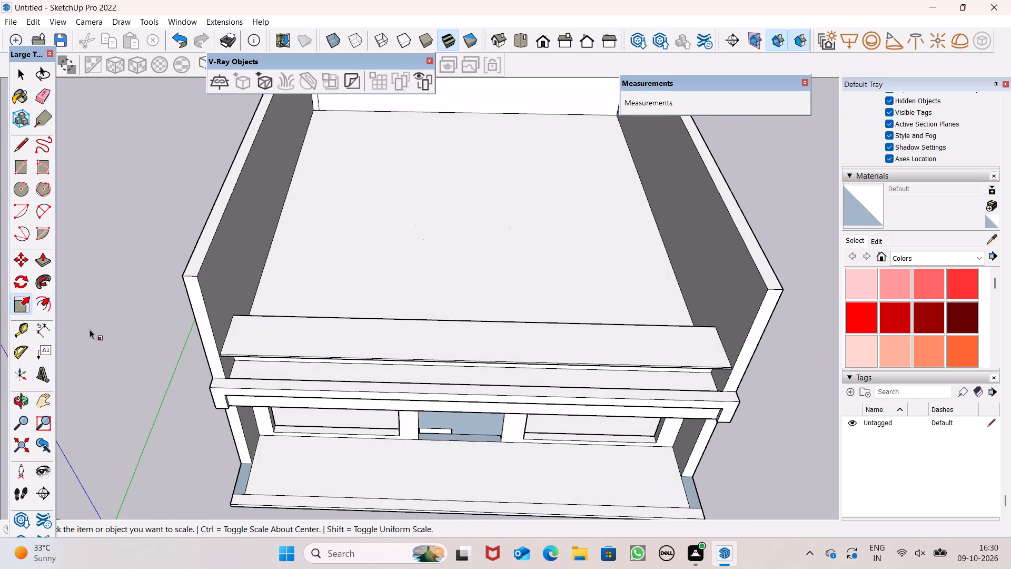
click(286, 325)
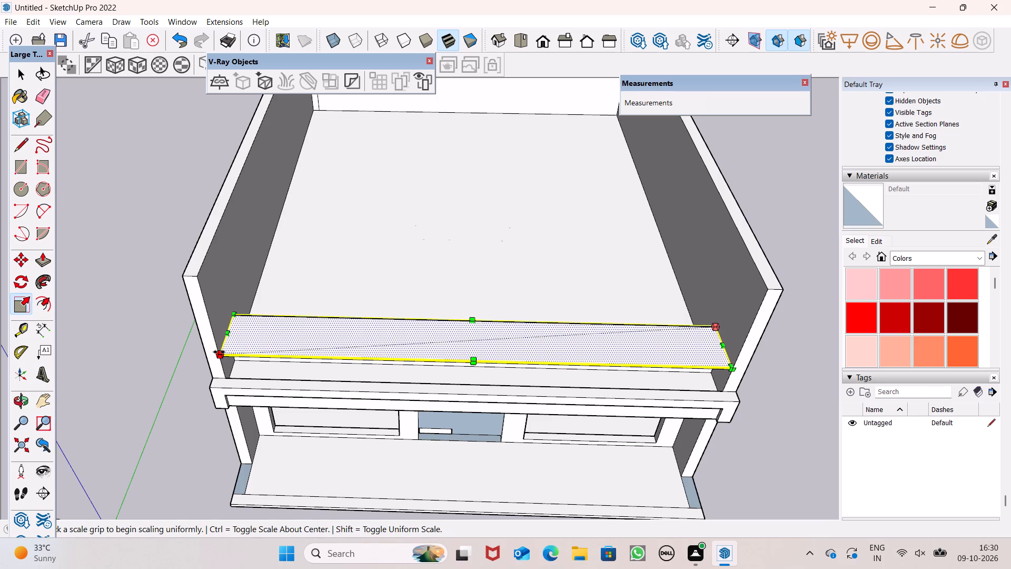
drag(219, 354, 217, 348)
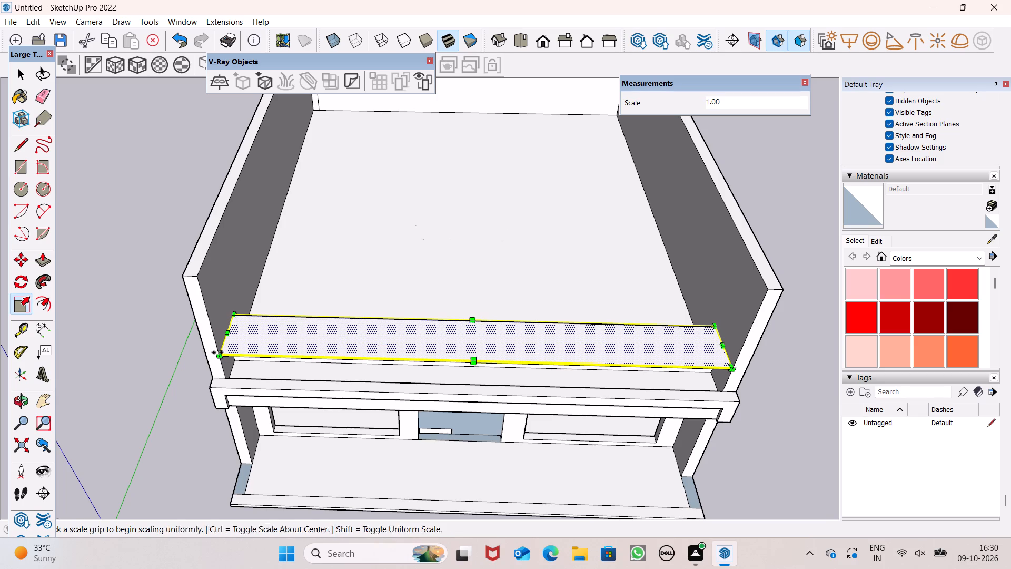
drag(220, 357, 220, 352)
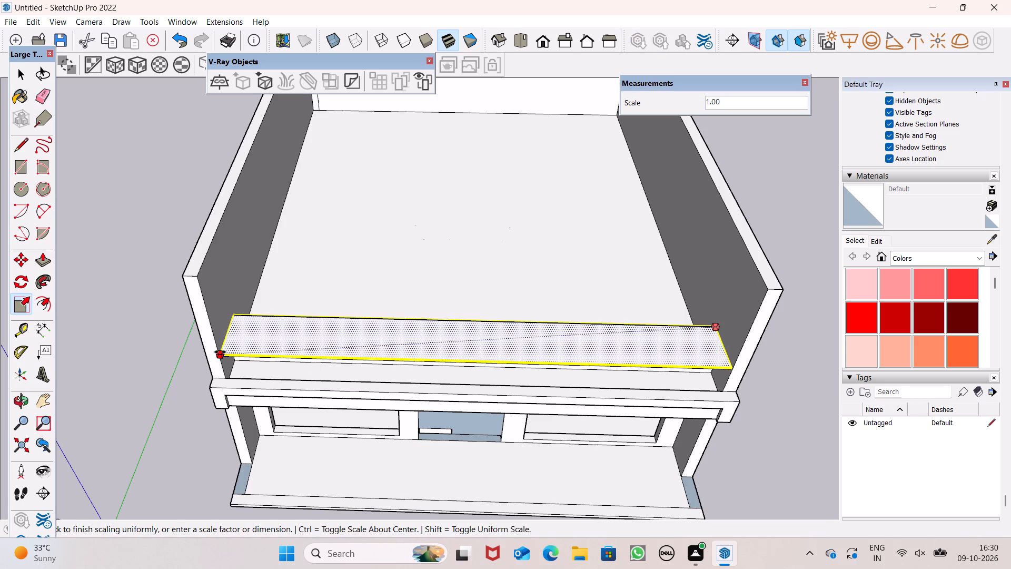
drag(220, 352, 220, 349)
scroll(219, 357, up, 7)
drag(229, 357, 229, 355)
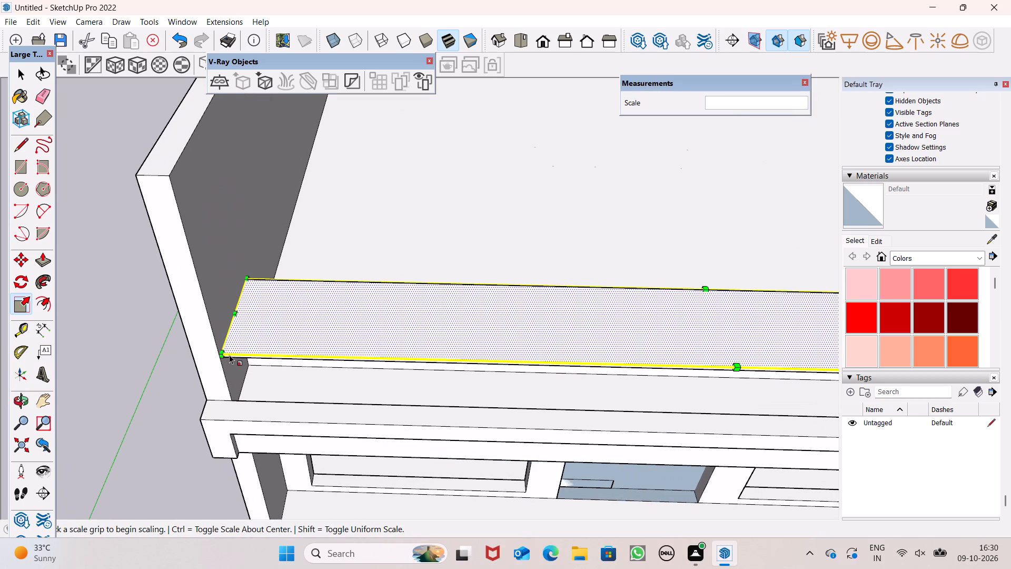
drag(229, 355, 226, 345)
scroll(258, 314, down, 4)
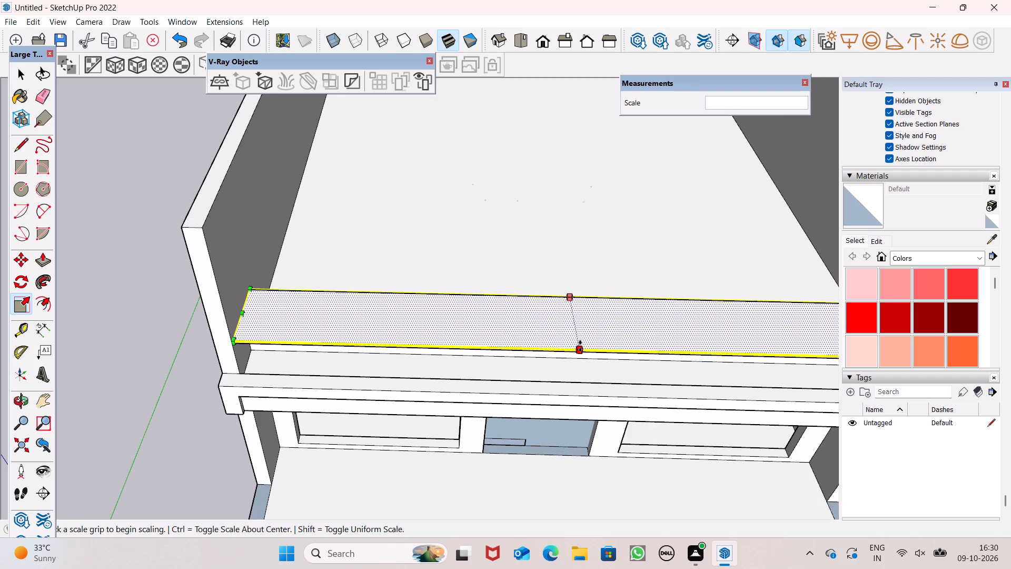
drag(579, 348, 579, 339)
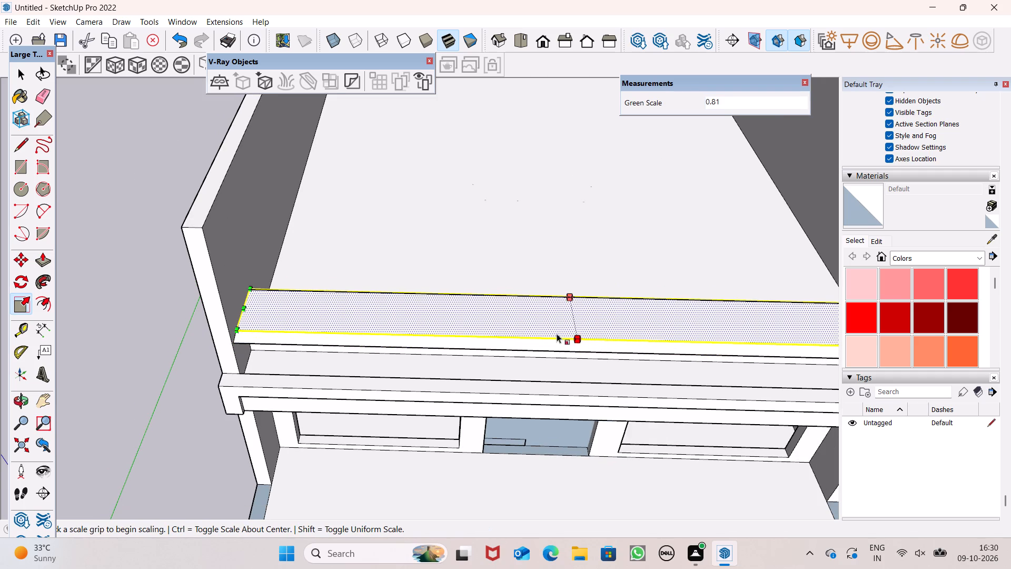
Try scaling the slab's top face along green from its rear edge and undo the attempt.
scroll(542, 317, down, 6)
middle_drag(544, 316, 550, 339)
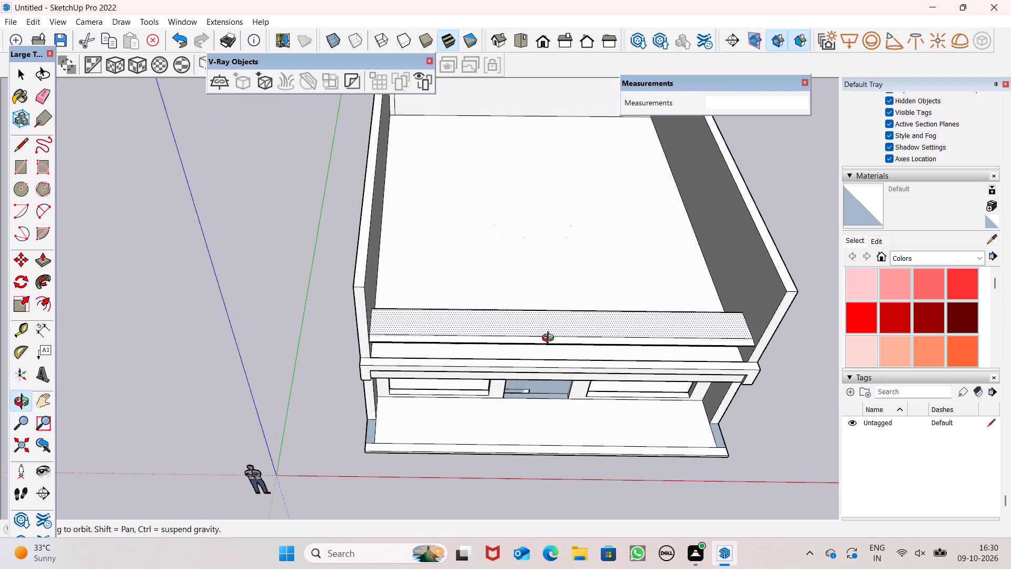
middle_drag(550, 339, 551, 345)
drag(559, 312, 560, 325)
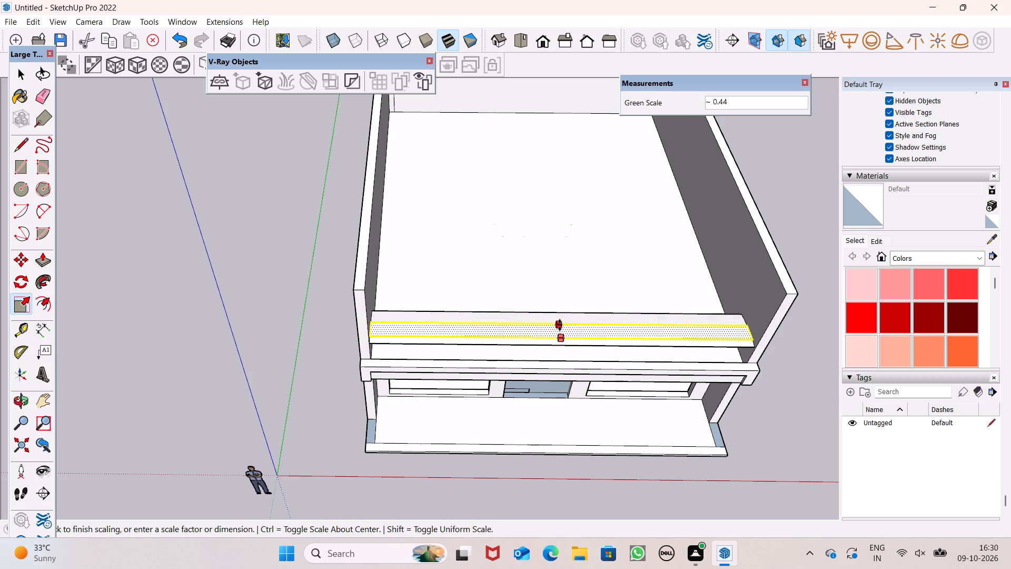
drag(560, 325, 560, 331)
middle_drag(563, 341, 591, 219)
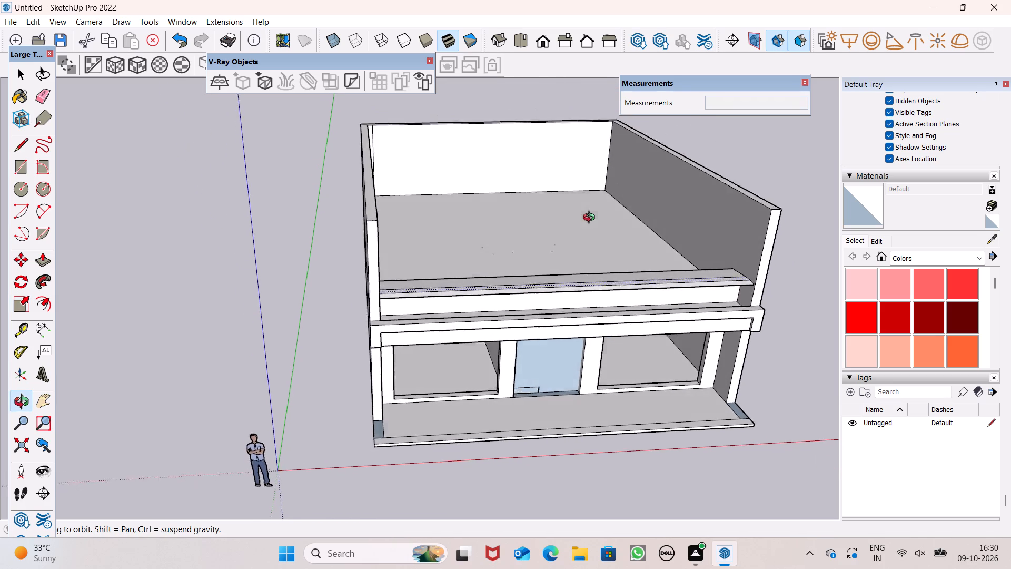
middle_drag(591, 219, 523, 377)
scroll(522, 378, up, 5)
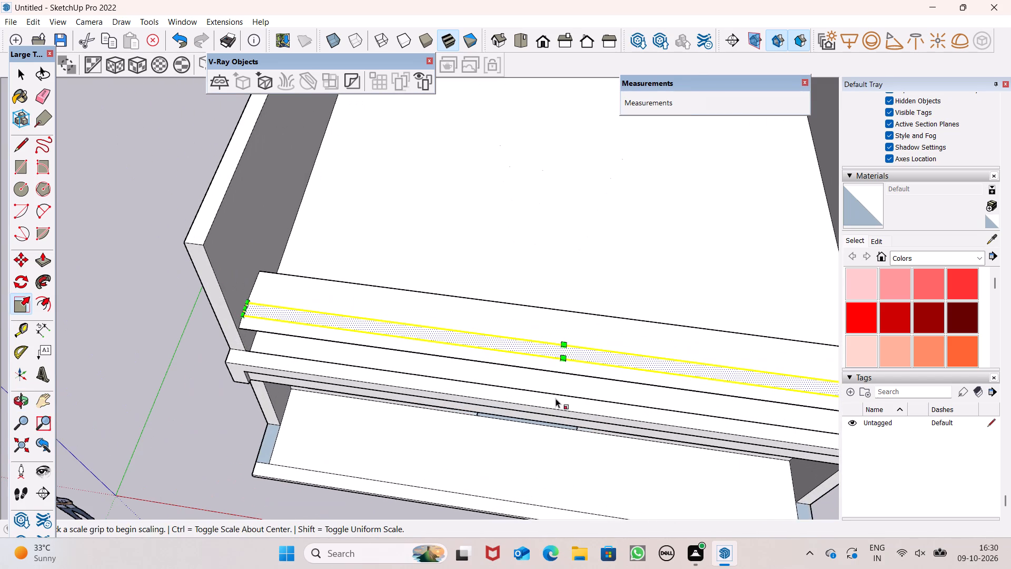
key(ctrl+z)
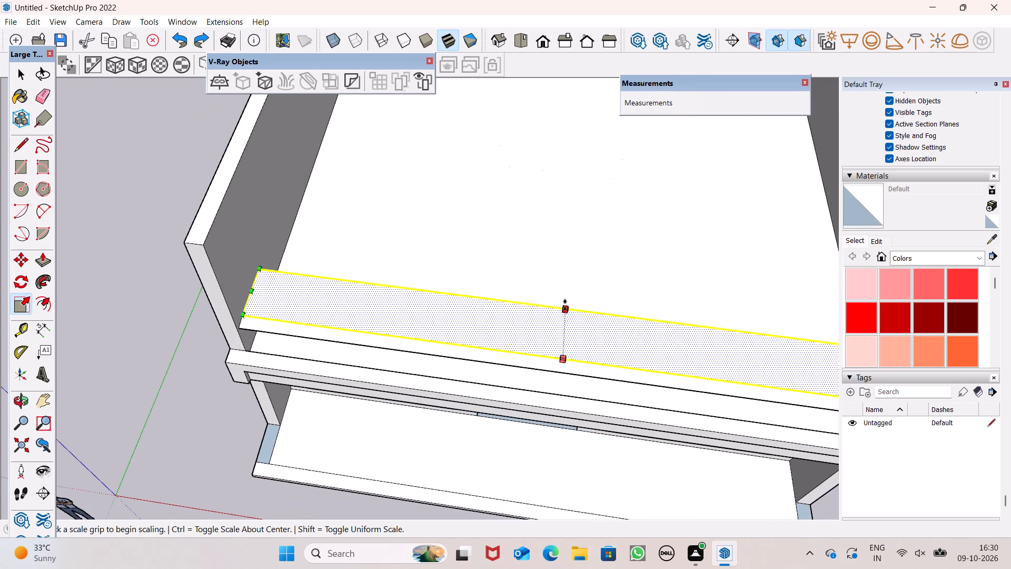
Scale the slab's top face outward from its front edge to about 1.16 along green and clear the selection.
click(565, 305)
drag(566, 305, 566, 310)
middle_drag(566, 358, 593, 241)
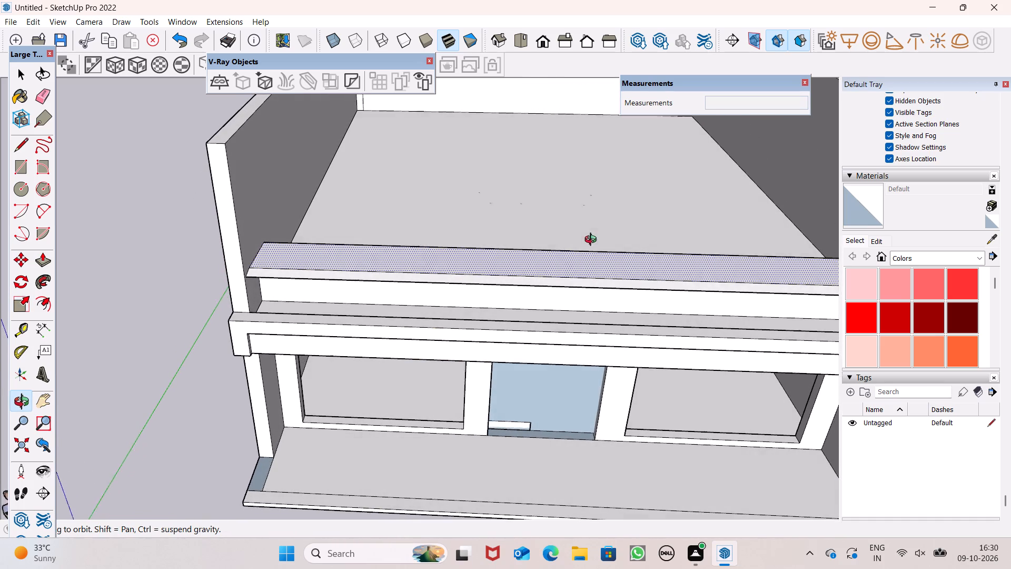
middle_drag(593, 241, 593, 244)
drag(578, 281, 576, 286)
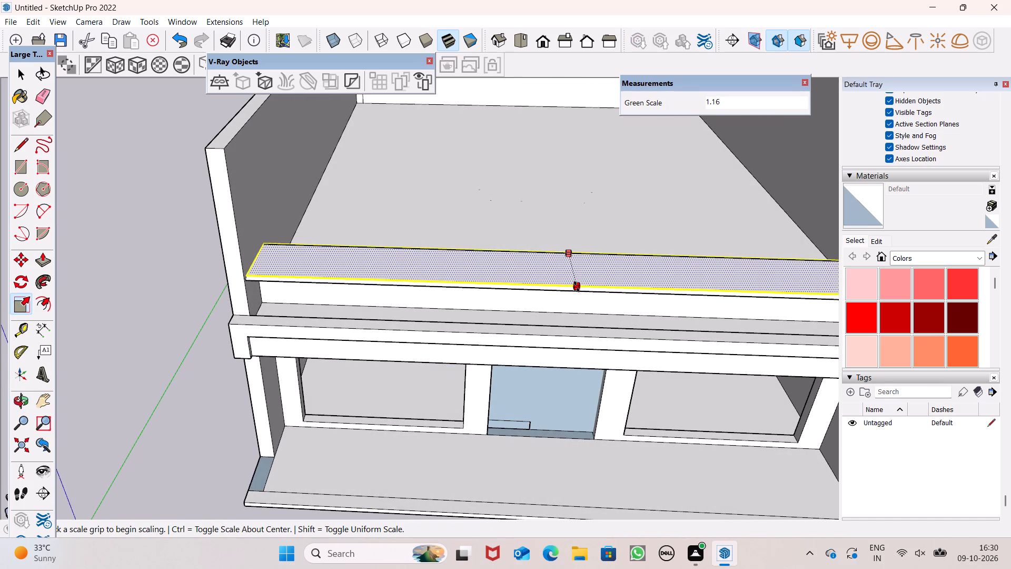
key(space)
click(171, 305)
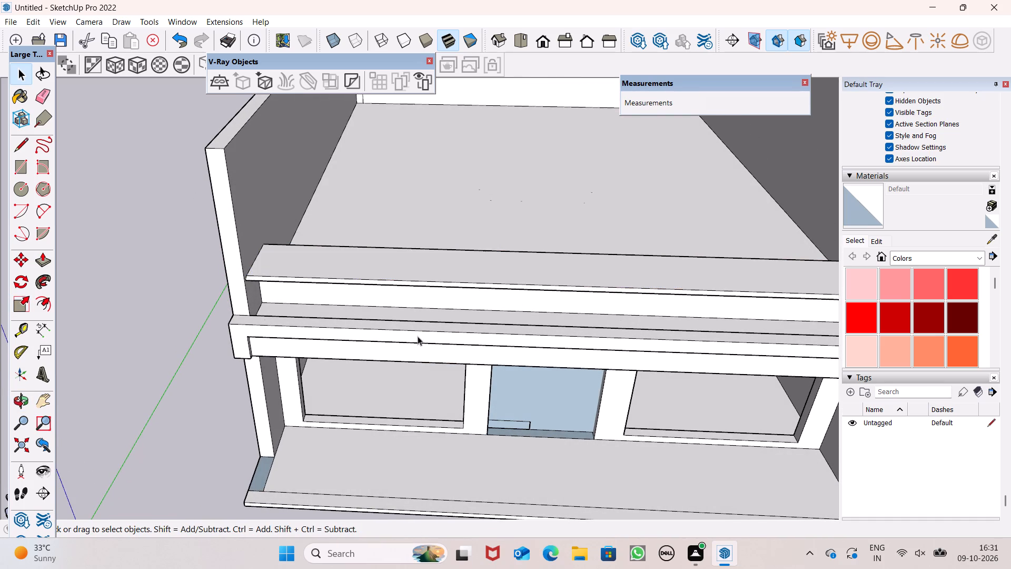
Examine the parapet's projecting slab and the building front from below, straight on and above.
scroll(546, 327, down, 2)
middle_drag(534, 342, 0, 281)
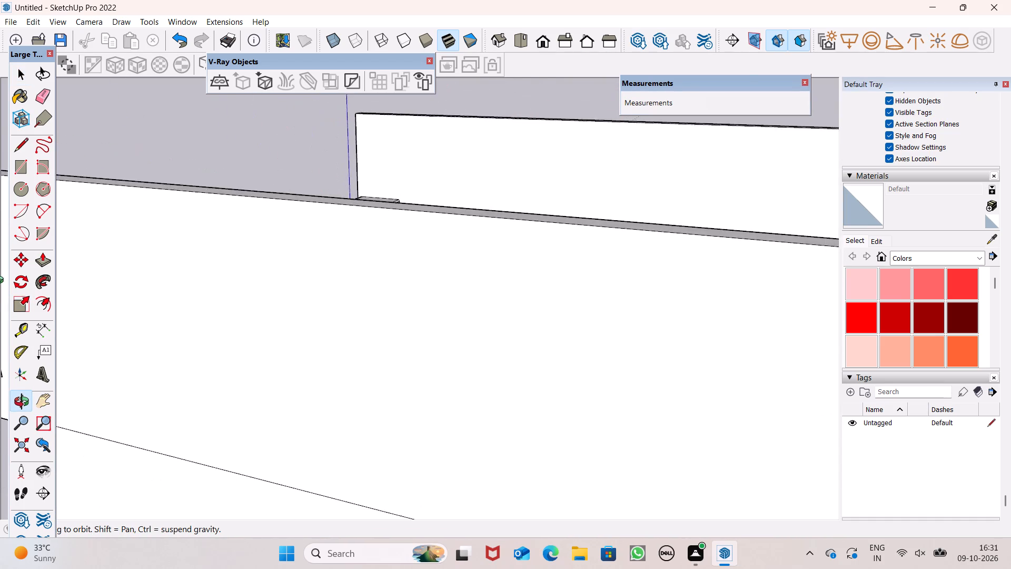
middle_drag(0, 281, 532, 261)
scroll(465, 258, down, 3)
scroll(514, 261, up, 2)
middle_drag(516, 261, 530, 191)
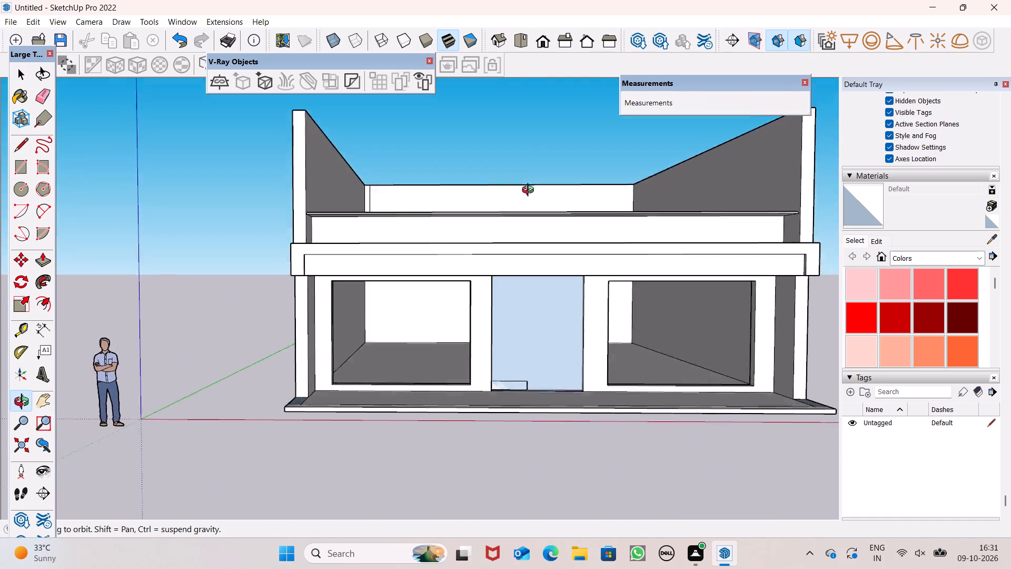
middle_drag(530, 191, 534, 163)
scroll(524, 176, up, 7)
scroll(529, 227, up, 4)
middle_drag(530, 227, 537, 217)
scroll(538, 229, up, 2)
middle_drag(538, 229, 540, 221)
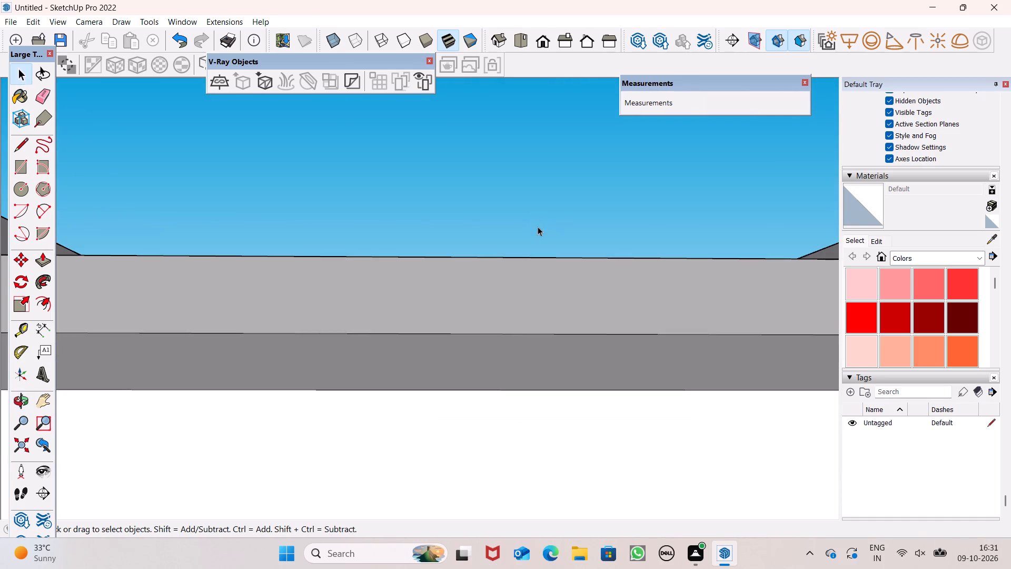
scroll(547, 284, down, 15)
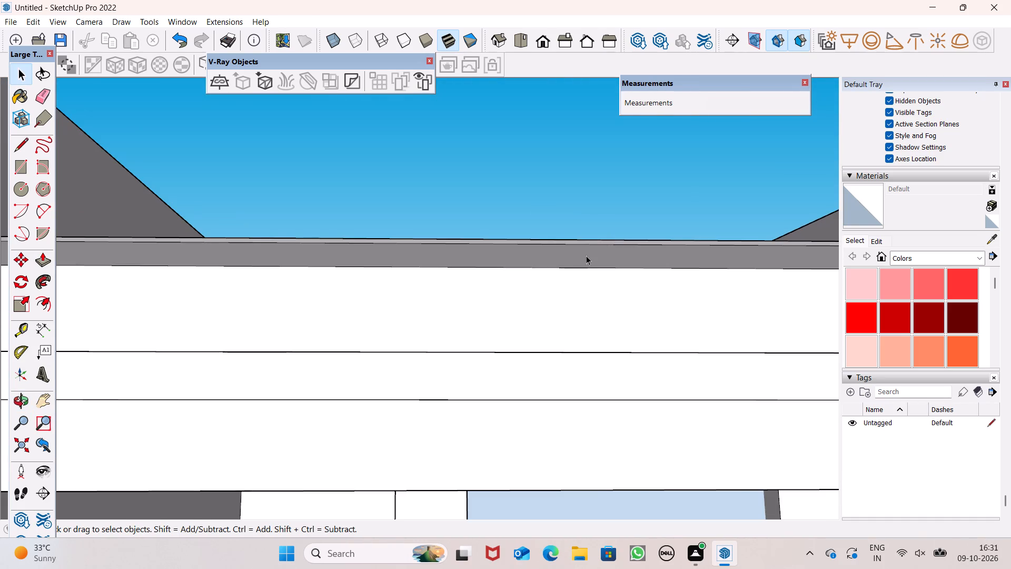
middle_drag(581, 261, 562, 139)
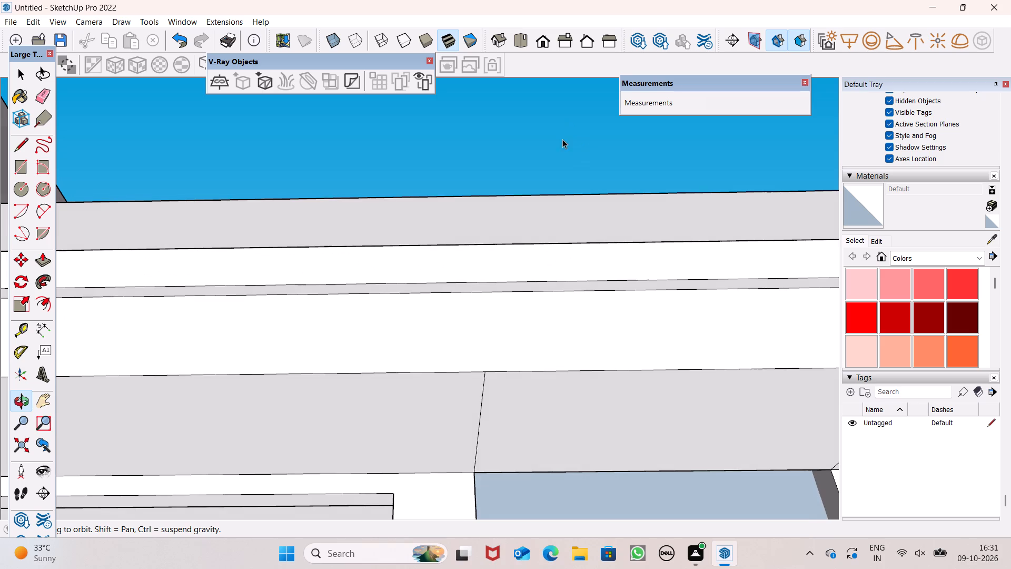
middle_drag(562, 139, 566, 135)
middle_drag(513, 220, 521, 415)
scroll(467, 246, down, 9)
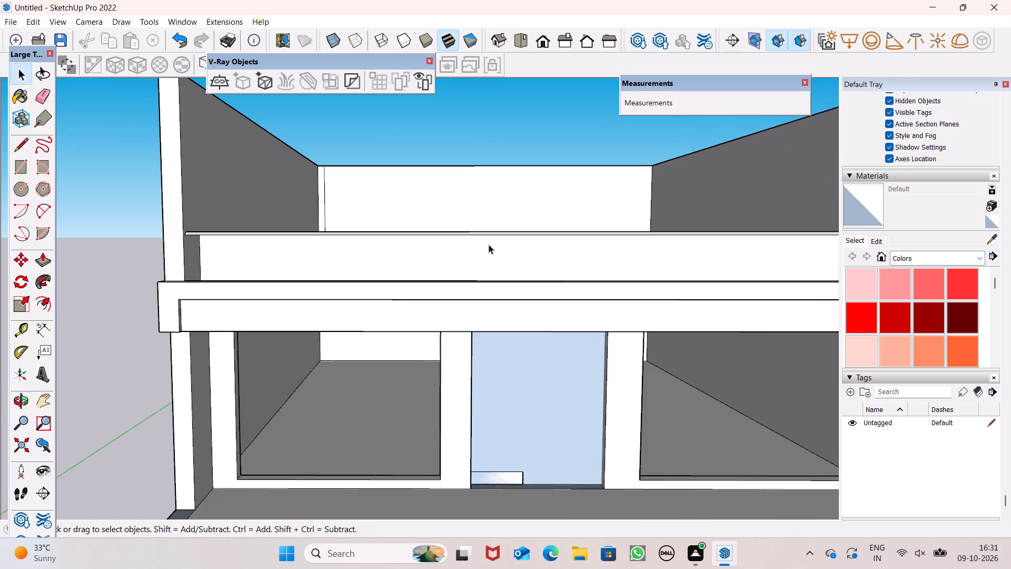
scroll(489, 244, down, 3)
middle_drag(499, 246, 504, 336)
scroll(503, 273, down, 1)
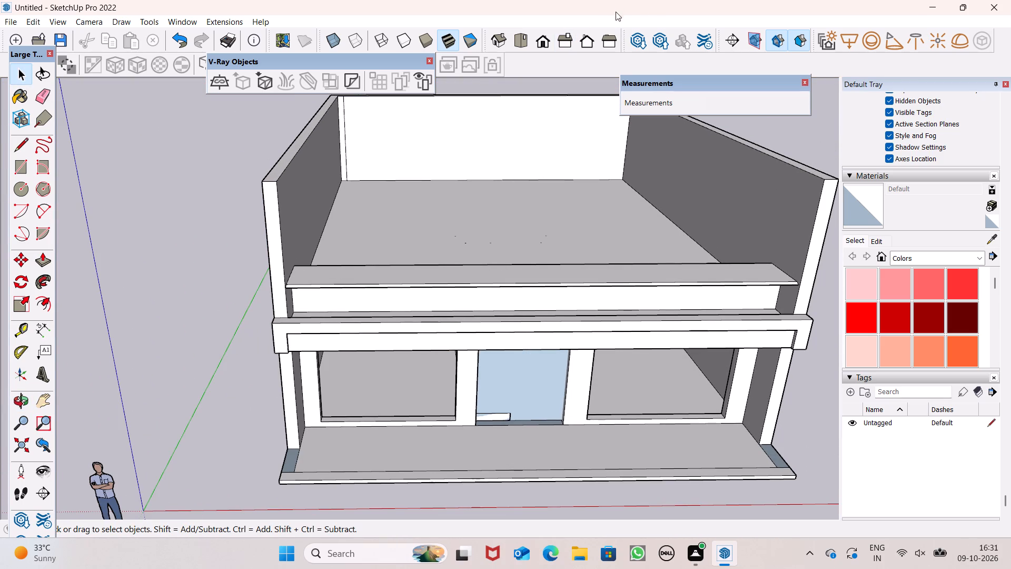
scroll(600, 92, down, 1)
middle_drag(573, 190, 517, 263)
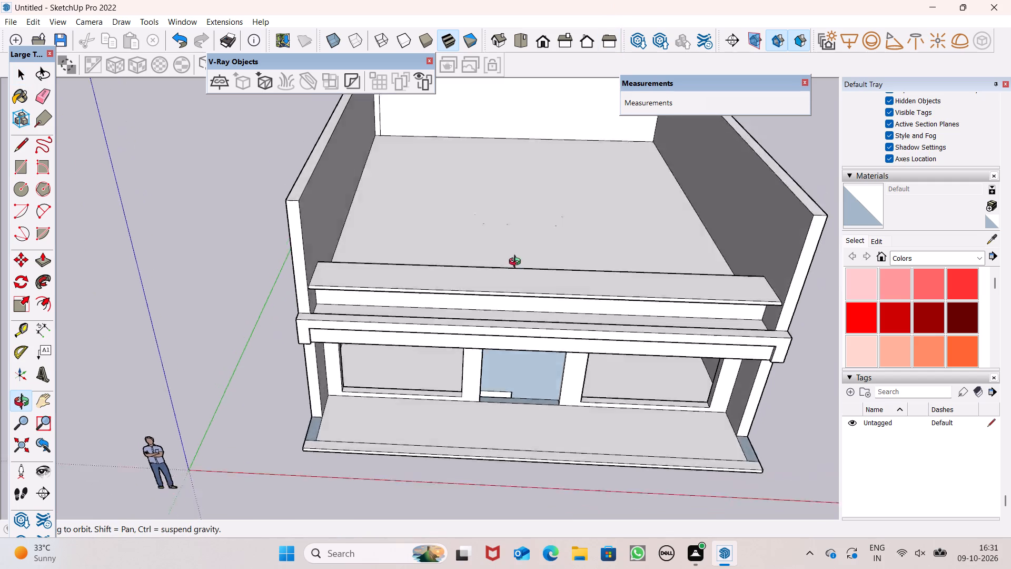
middle_drag(517, 263, 291, 309)
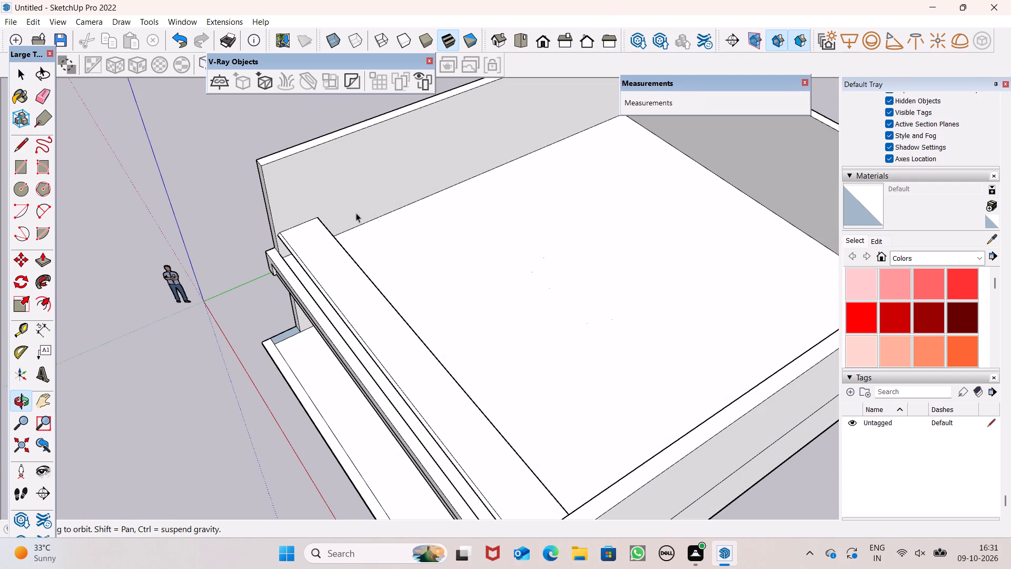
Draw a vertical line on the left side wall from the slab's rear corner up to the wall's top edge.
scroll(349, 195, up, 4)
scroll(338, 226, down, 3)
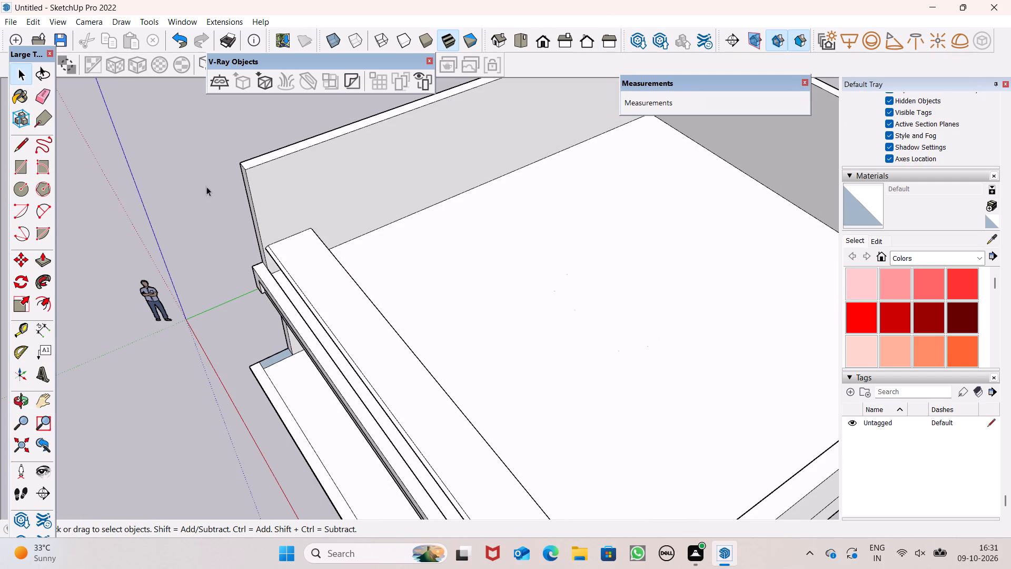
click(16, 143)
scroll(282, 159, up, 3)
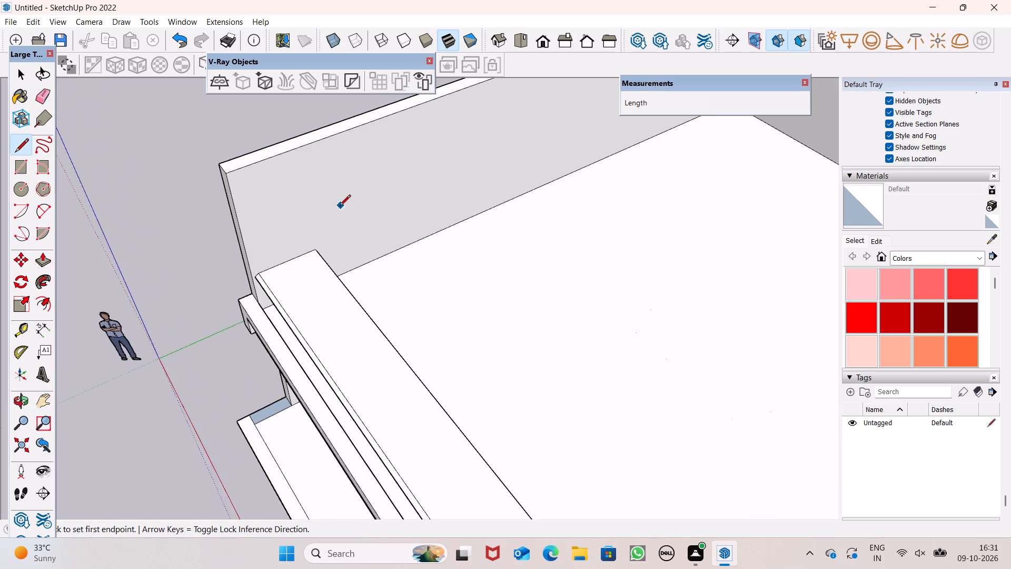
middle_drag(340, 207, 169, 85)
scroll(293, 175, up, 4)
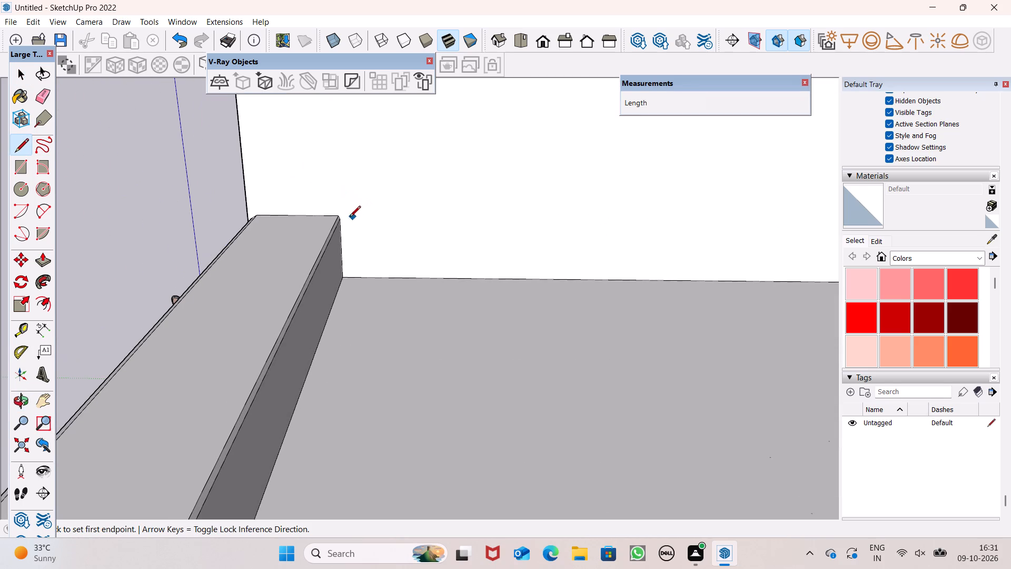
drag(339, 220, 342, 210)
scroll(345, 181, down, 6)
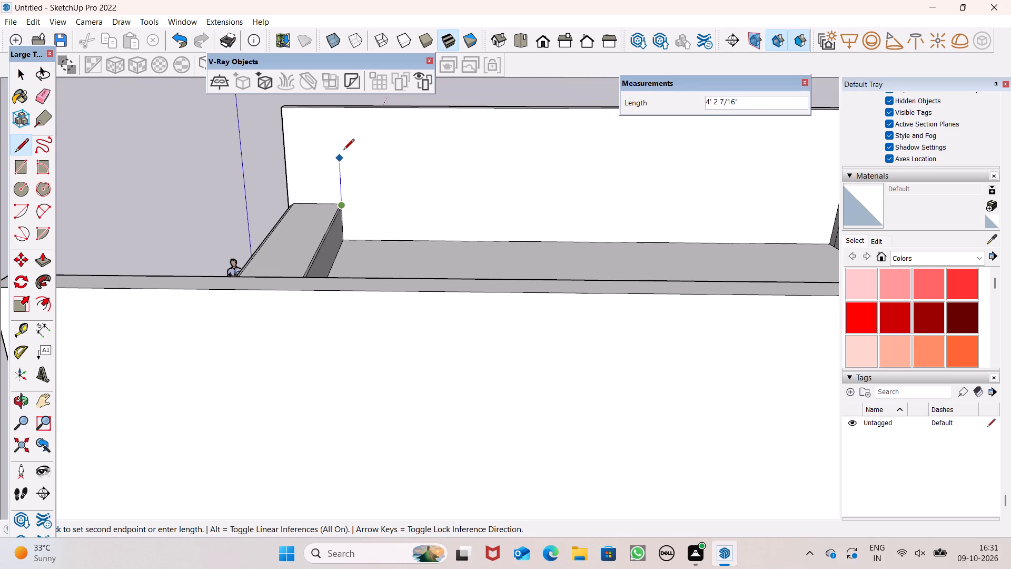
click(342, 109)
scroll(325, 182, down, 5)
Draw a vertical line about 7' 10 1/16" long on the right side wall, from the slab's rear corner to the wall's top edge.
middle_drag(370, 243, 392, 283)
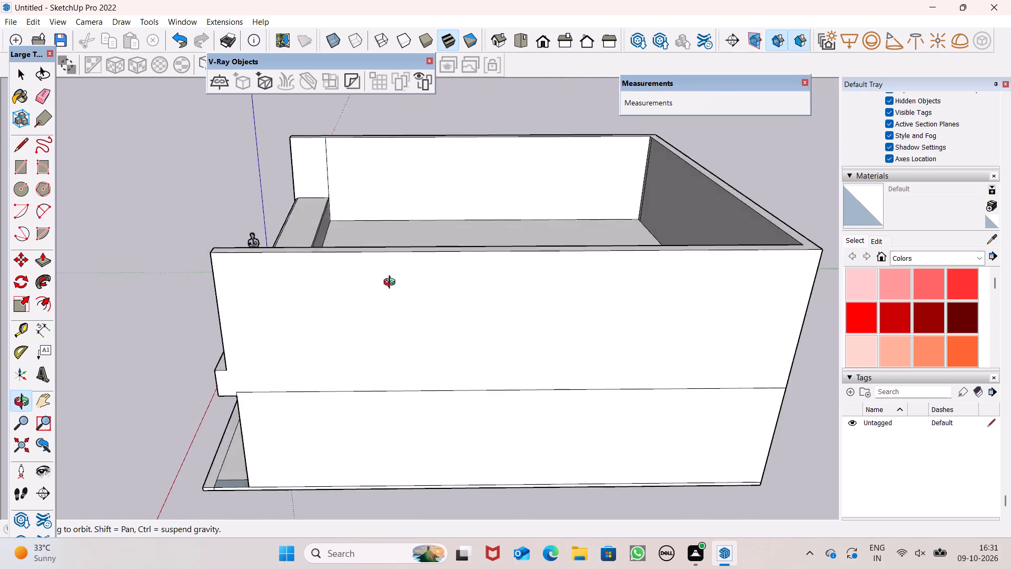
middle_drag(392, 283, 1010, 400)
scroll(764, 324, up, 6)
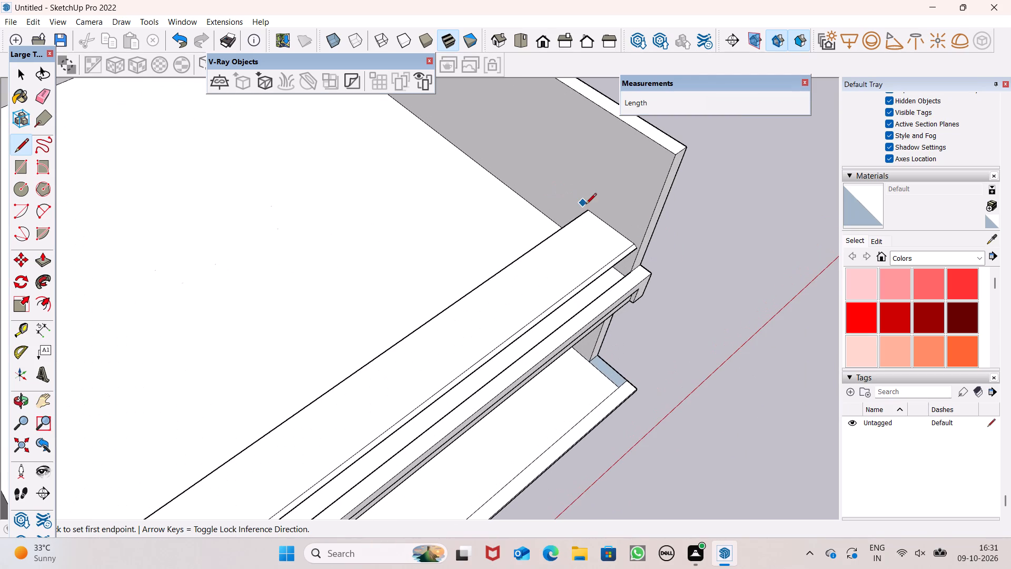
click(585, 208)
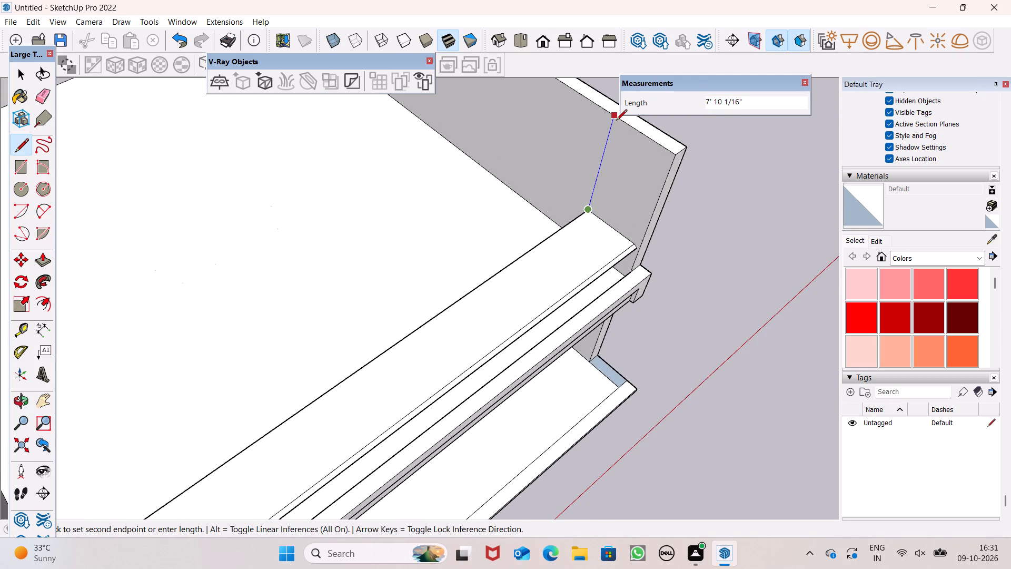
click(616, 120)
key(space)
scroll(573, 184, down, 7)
Examine the vertical dividing lines on both side walls and how the slab meets the walls.
middle_drag(608, 213, 610, 213)
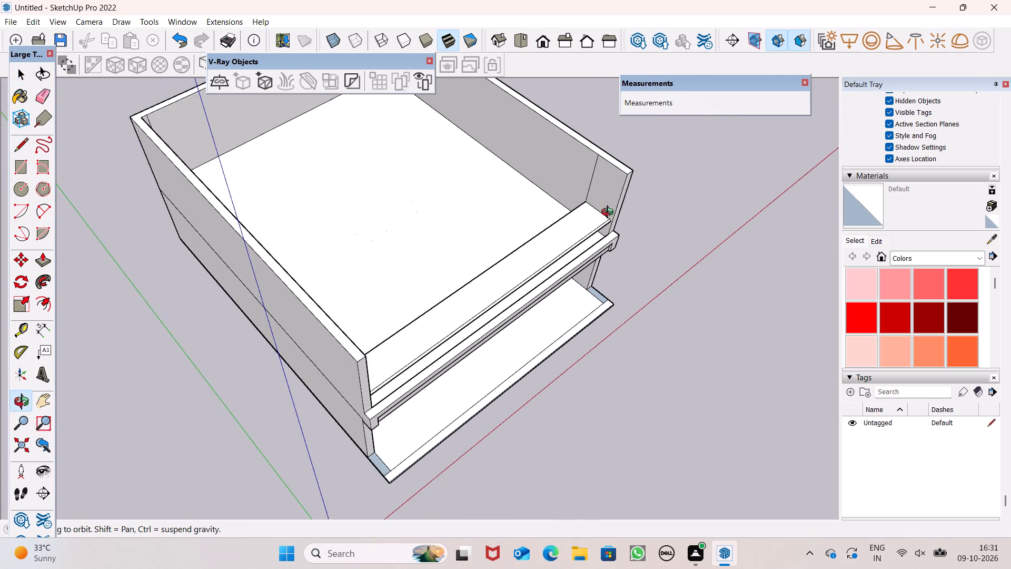
middle_drag(610, 213, 507, 201)
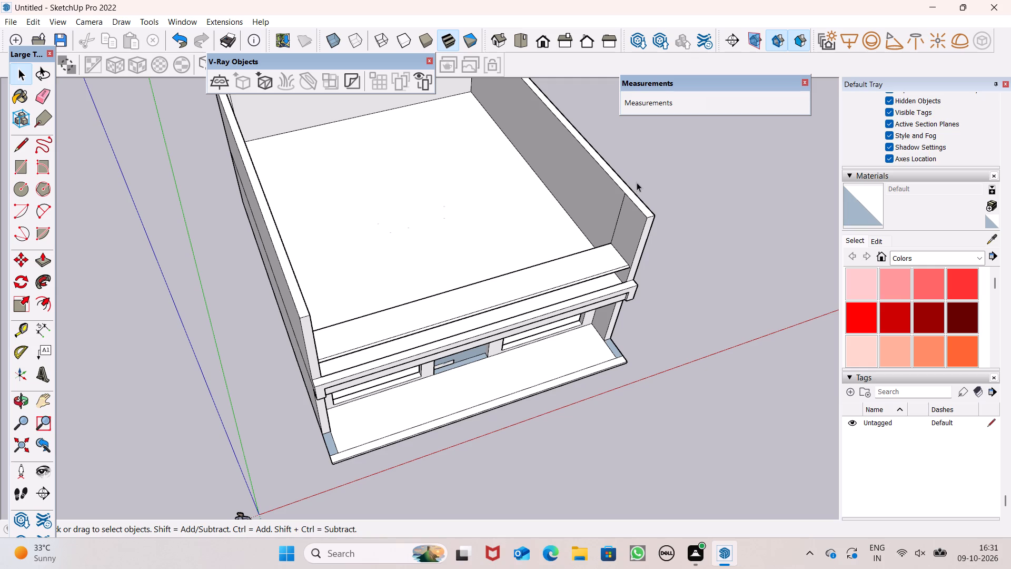
middle_drag(537, 178, 109, 125)
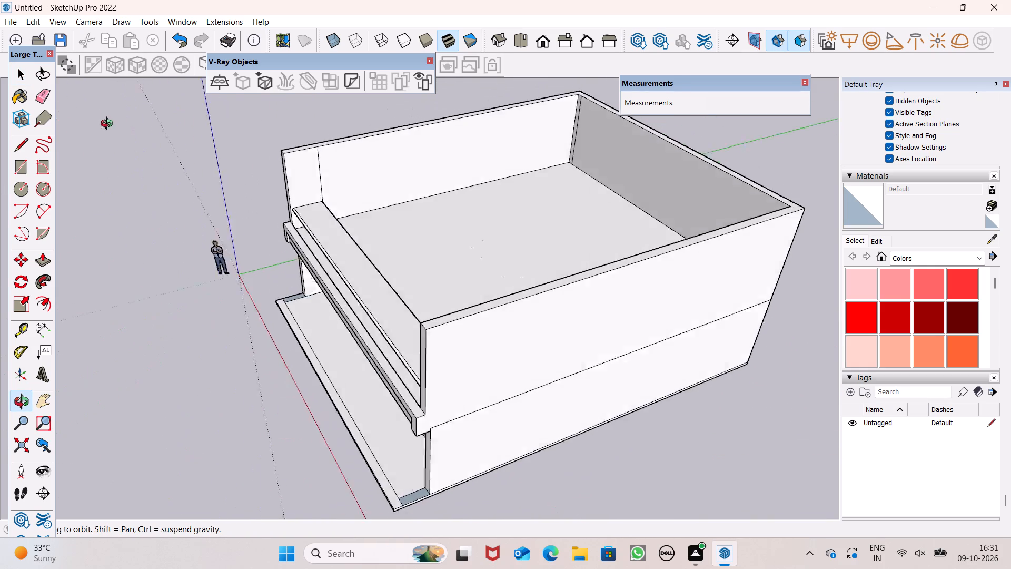
middle_drag(109, 125, 0, 149)
scroll(425, 193, up, 3)
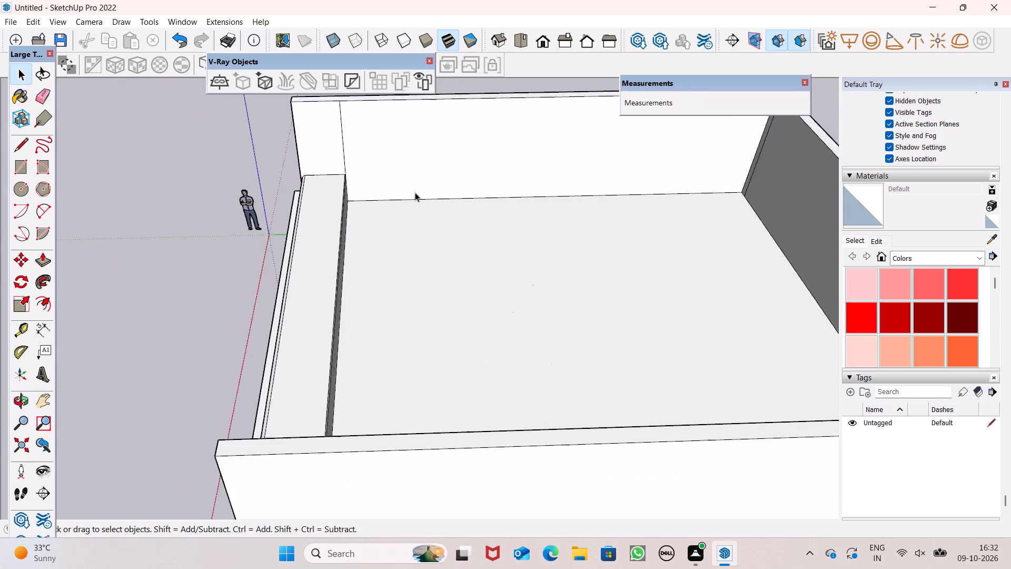
scroll(415, 192, up, 4)
scroll(335, 143, up, 1)
scroll(278, 210, down, 4)
scroll(368, 159, up, 3)
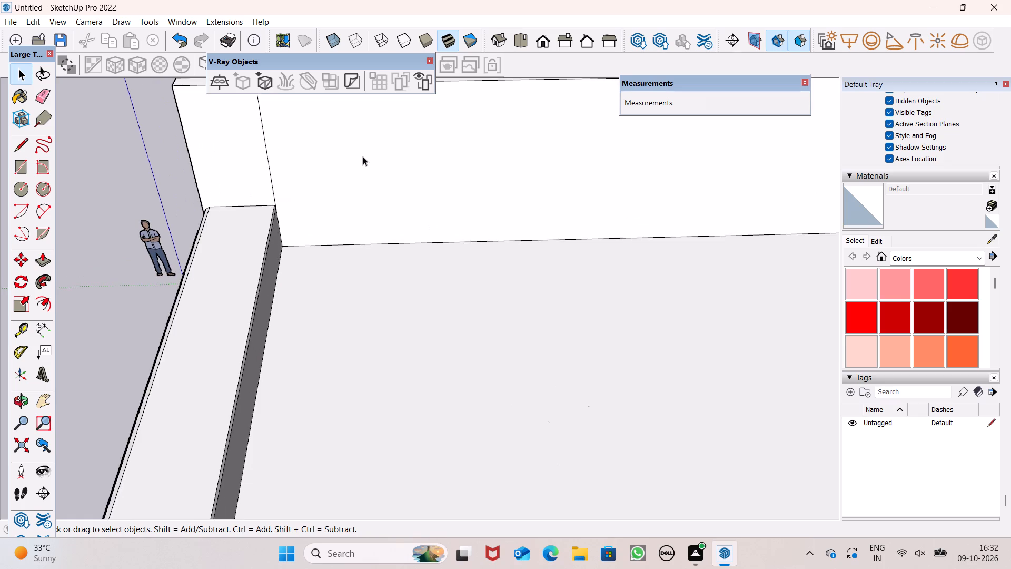
scroll(348, 194, up, 1)
scroll(345, 198, down, 3)
middle_drag(337, 199, 330, 173)
scroll(361, 187, down, 4)
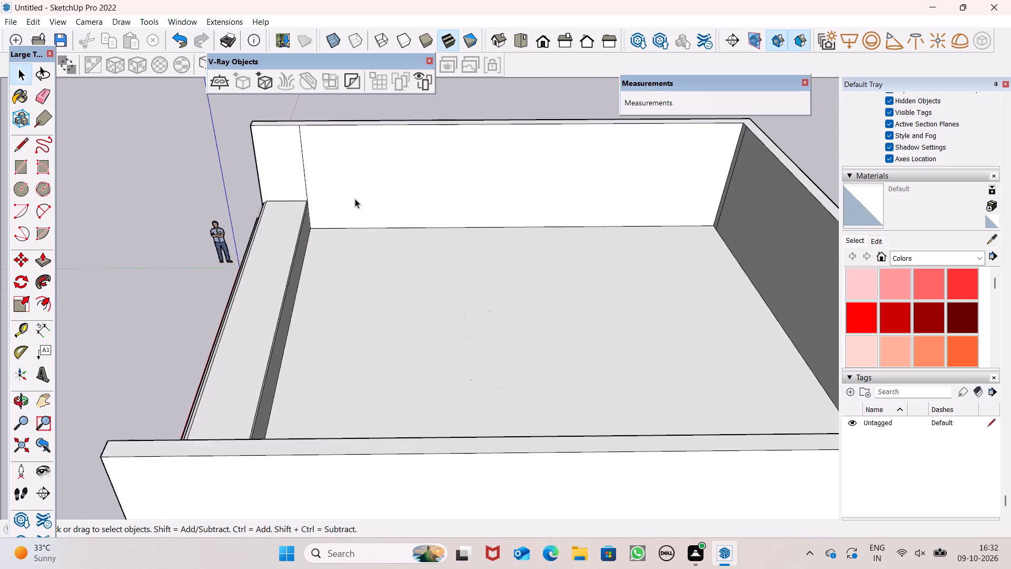
middle_drag(355, 214, 712, 225)
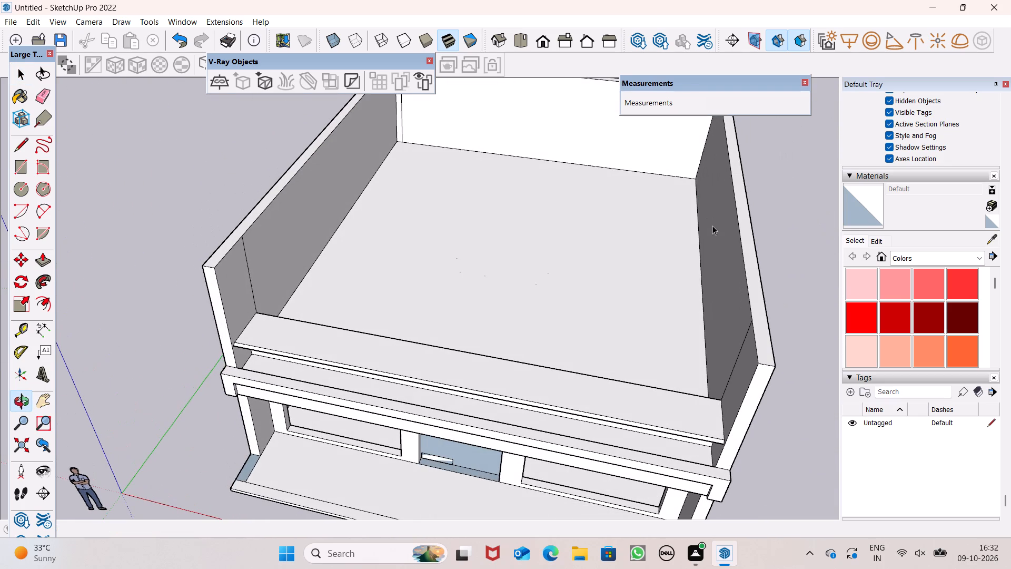
middle_drag(712, 225, 716, 225)
scroll(463, 212, up, 1)
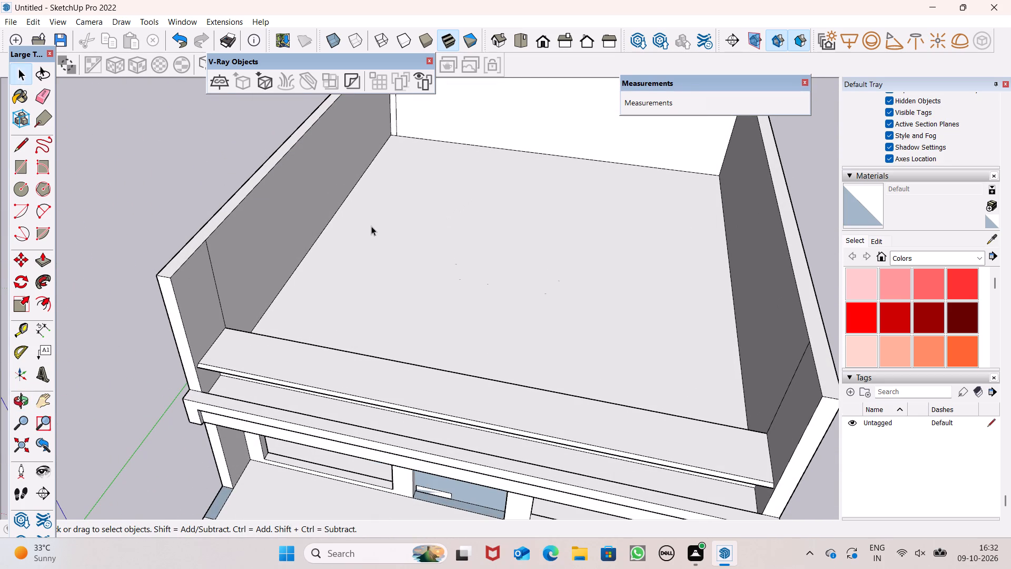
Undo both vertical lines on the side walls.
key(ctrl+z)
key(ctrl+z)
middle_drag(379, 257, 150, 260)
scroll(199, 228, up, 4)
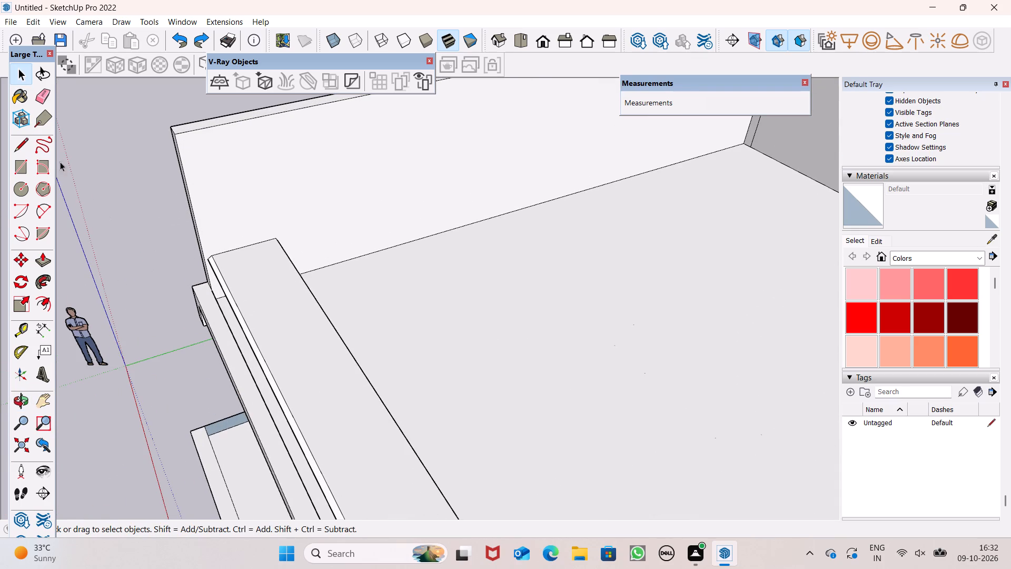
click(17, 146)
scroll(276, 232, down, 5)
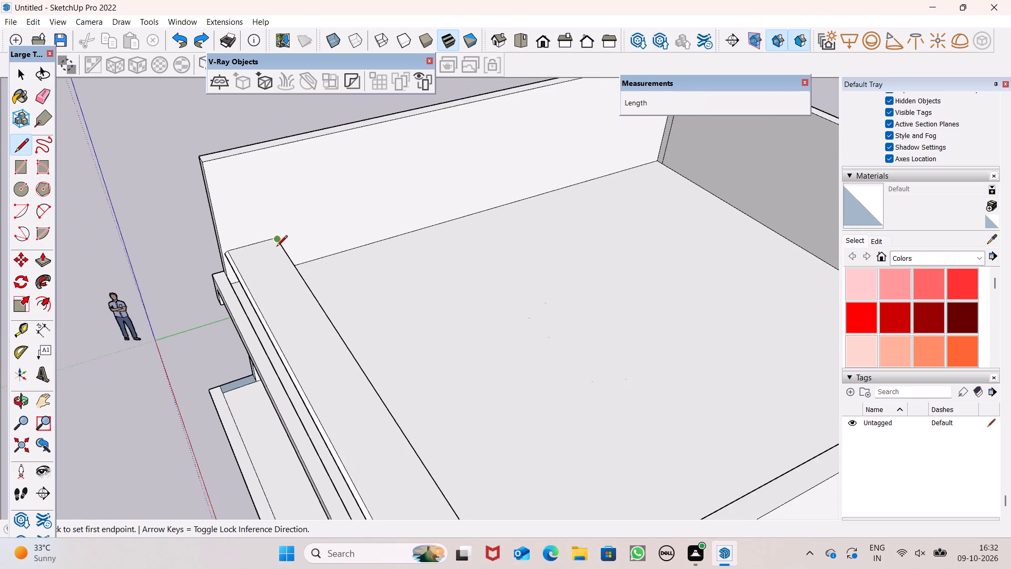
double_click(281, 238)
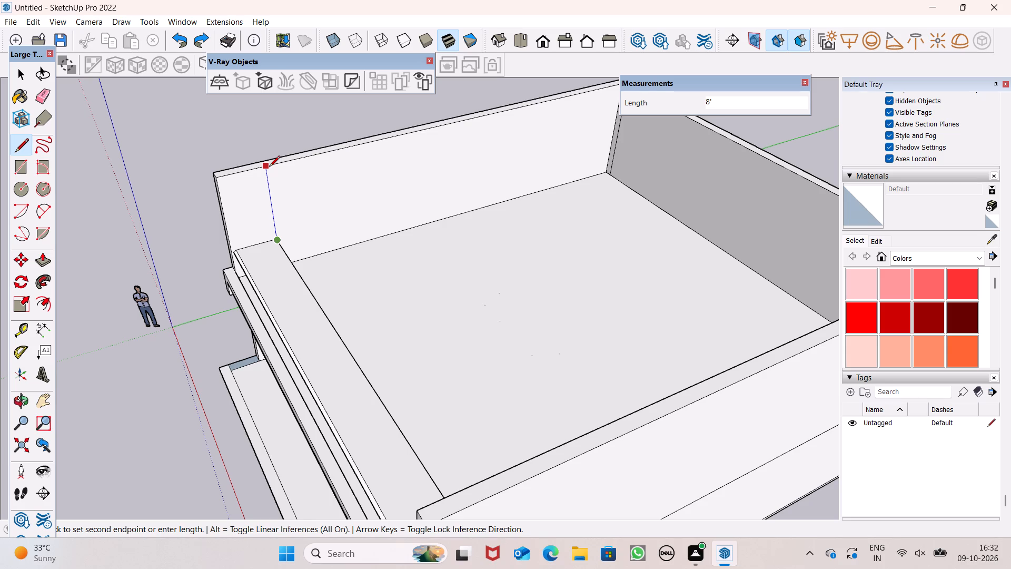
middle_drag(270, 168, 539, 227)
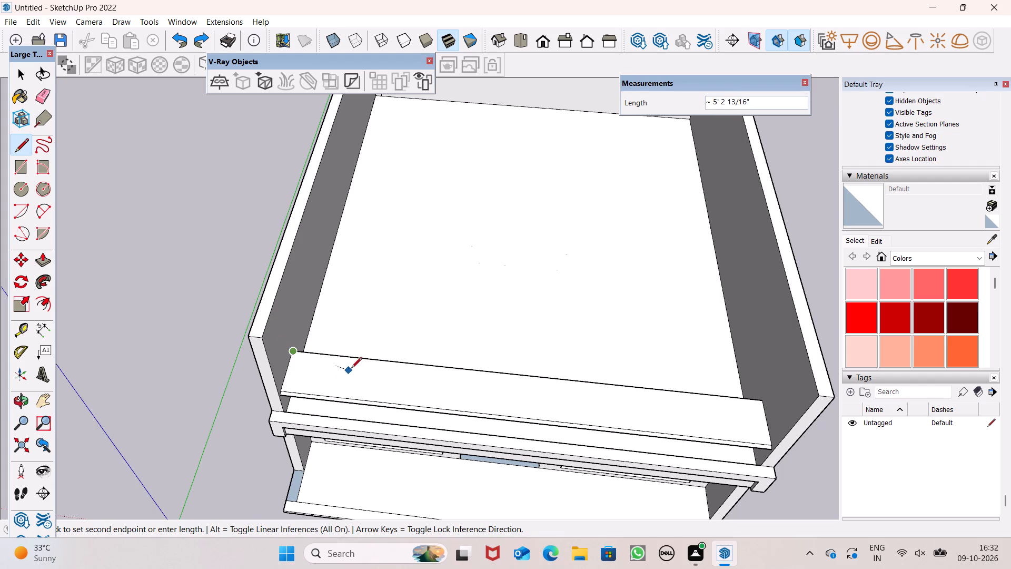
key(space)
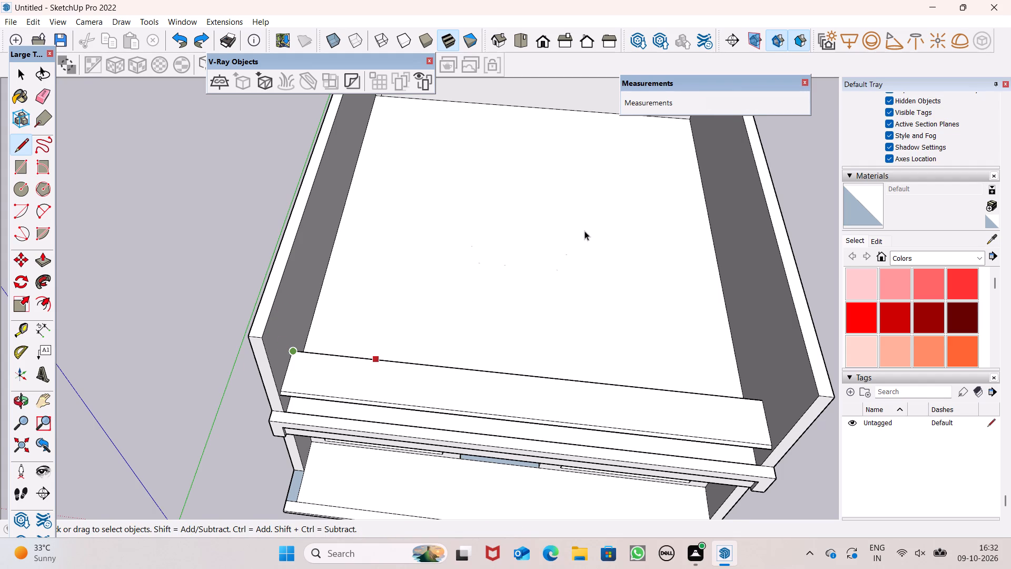
Push the shared top face of the side and rear walls down about 7' 10 1/16", level with the front parapet slab.
scroll(584, 231, down, 2)
scroll(670, 203, down, 5)
middle_drag(710, 283, 707, 148)
scroll(671, 222, up, 5)
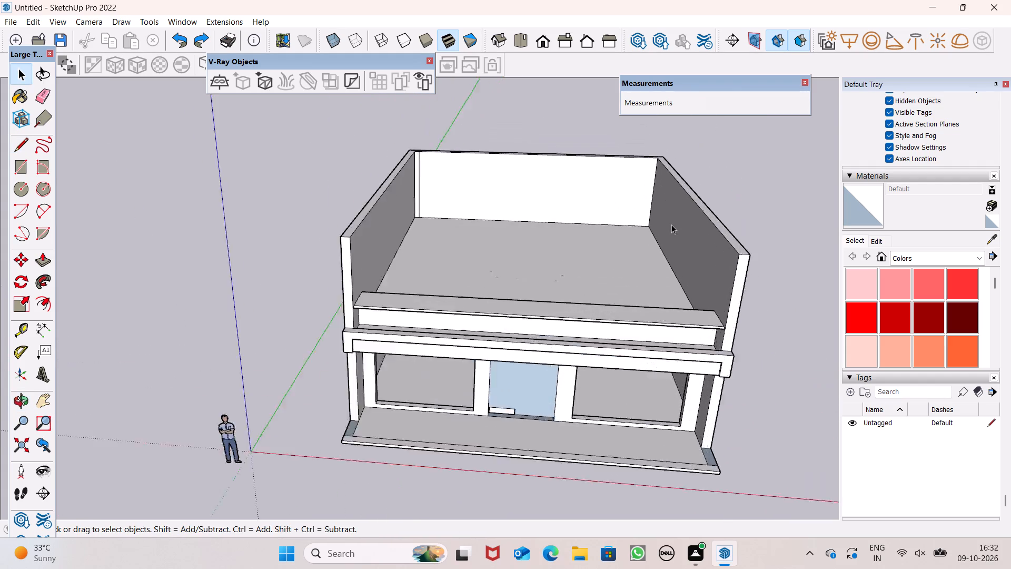
scroll(671, 224, up, 2)
middle_drag(656, 241, 688, 197)
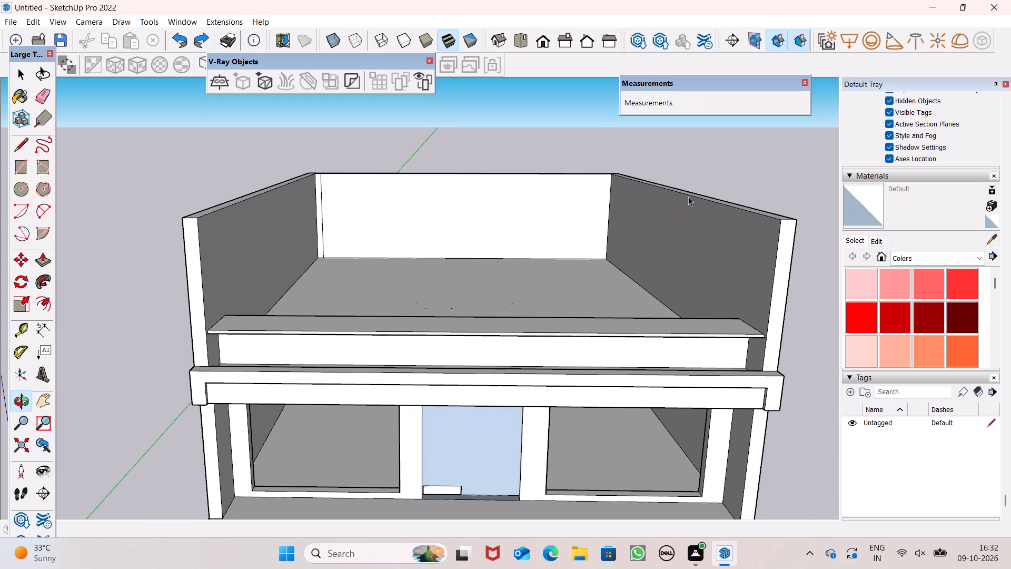
scroll(114, 264, up, 1)
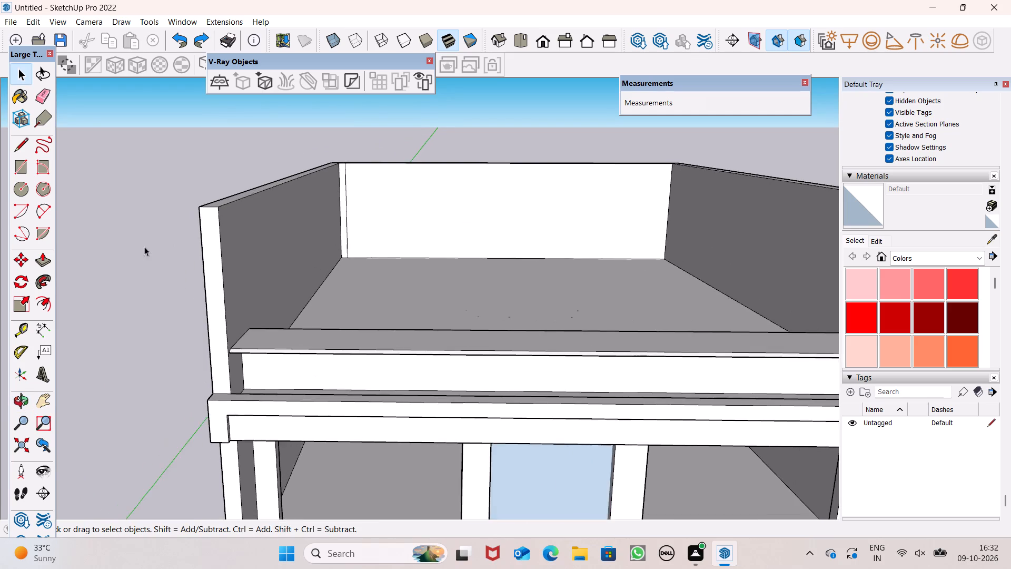
scroll(144, 247, up, 1)
scroll(171, 263, down, 4)
middle_drag(223, 313, 235, 337)
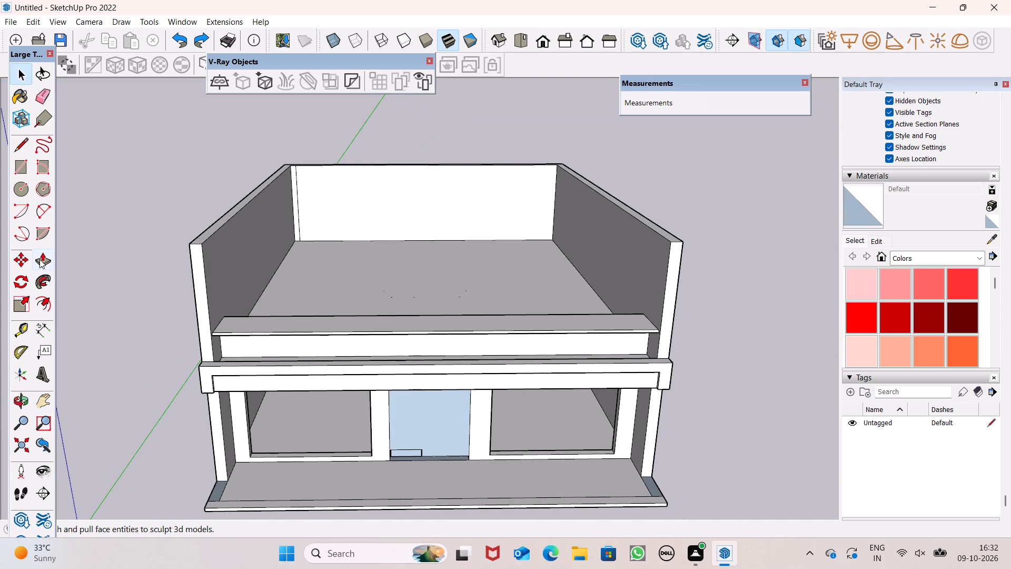
click(39, 259)
middle_drag(206, 279, 265, 369)
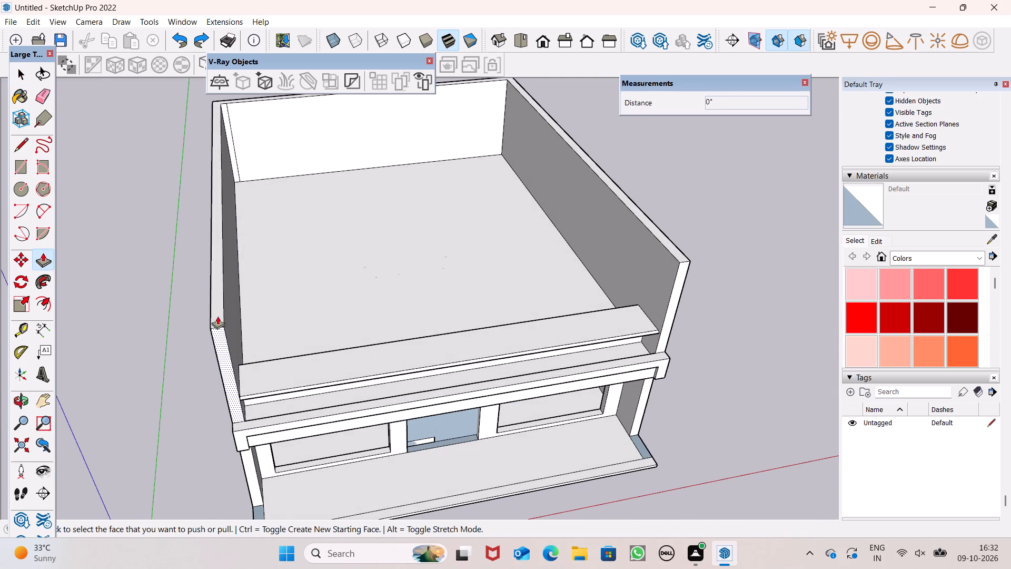
drag(217, 316, 219, 396)
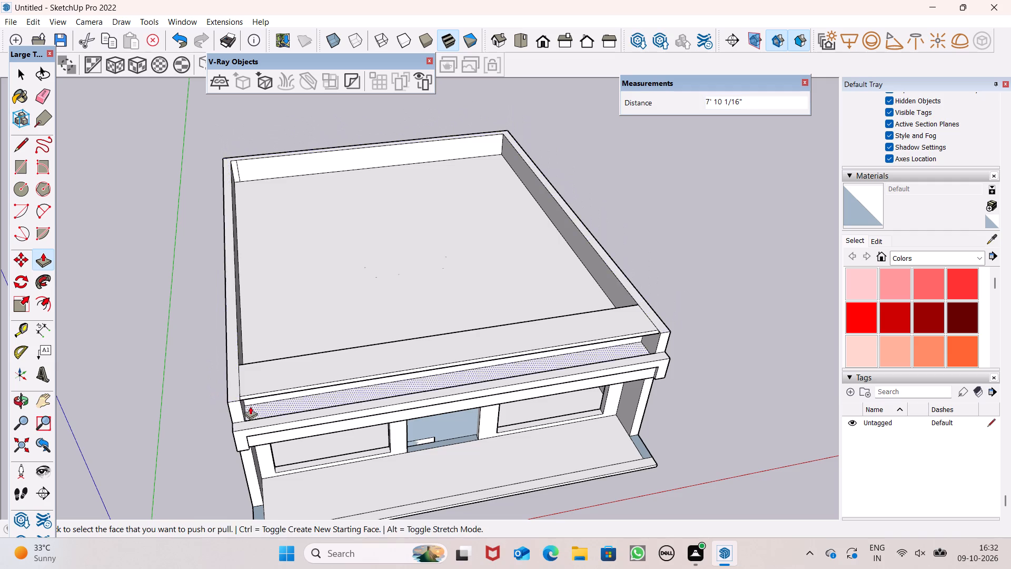
Draw a 1' line across the left wall's top, from the slab's rear corner to the wall's outer edge.
middle_drag(250, 404, 247, 254)
scroll(247, 254, up, 1)
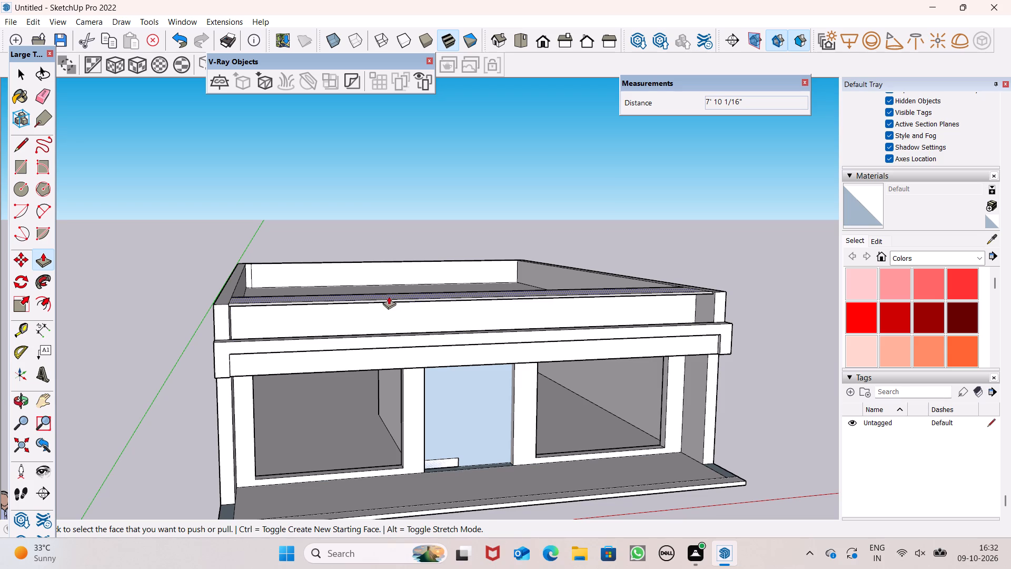
middle_drag(384, 295, 297, 438)
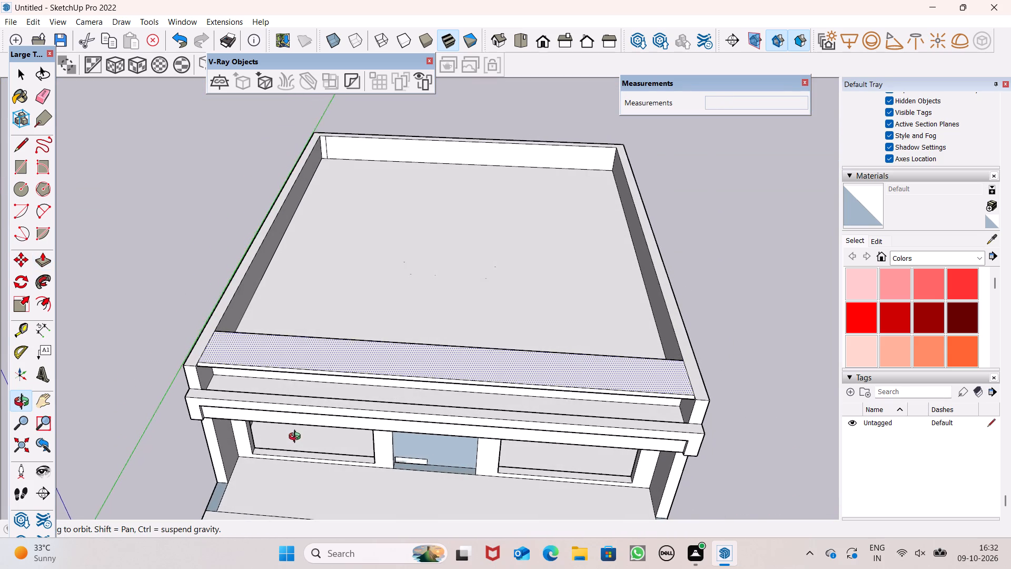
middle_drag(297, 438, 302, 433)
scroll(253, 319, up, 1)
middle_drag(259, 338, 172, 389)
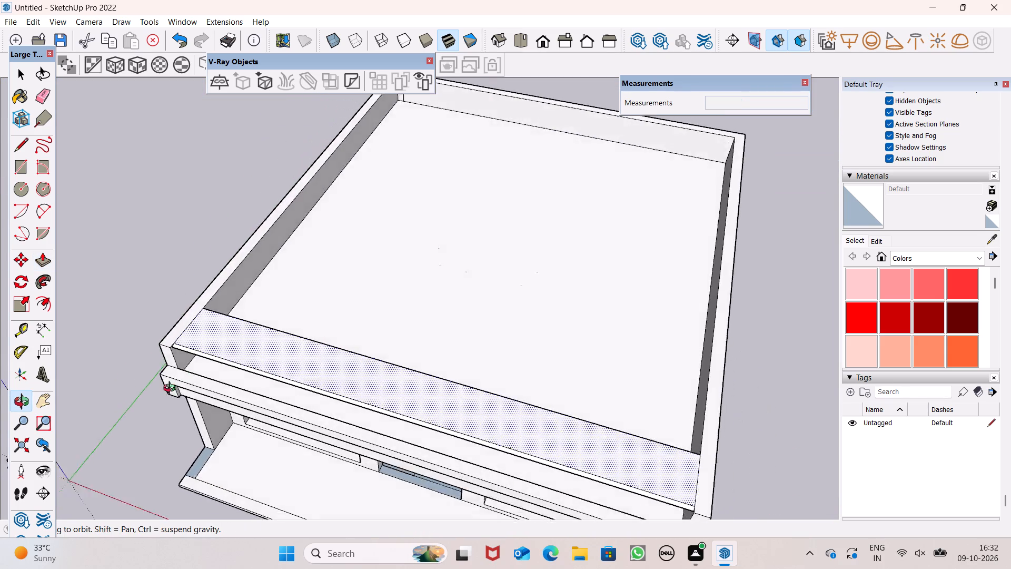
middle_drag(172, 389, 157, 362)
scroll(157, 362, up, 1)
scroll(203, 296, up, 7)
scroll(174, 254, up, 4)
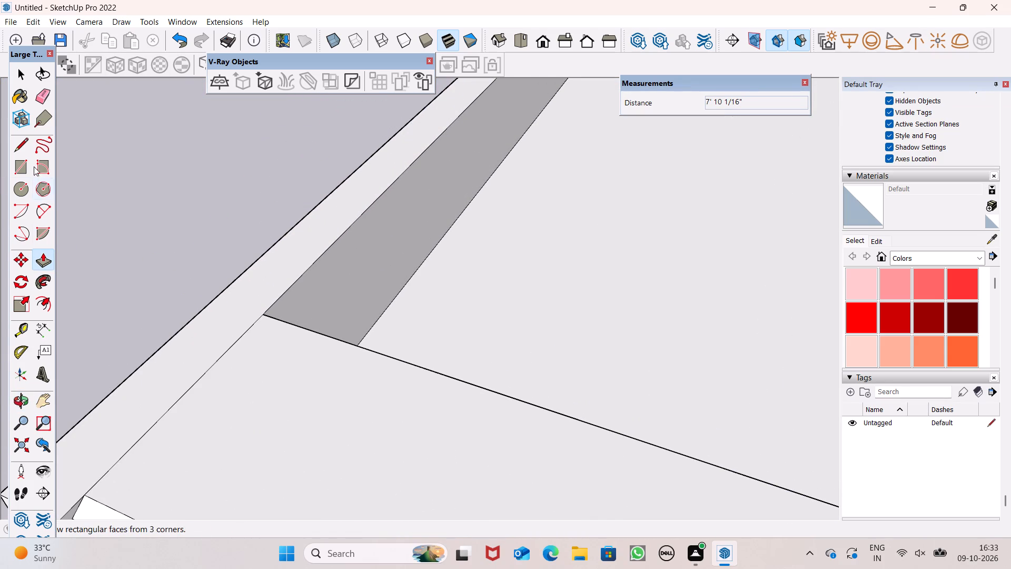
click(17, 150)
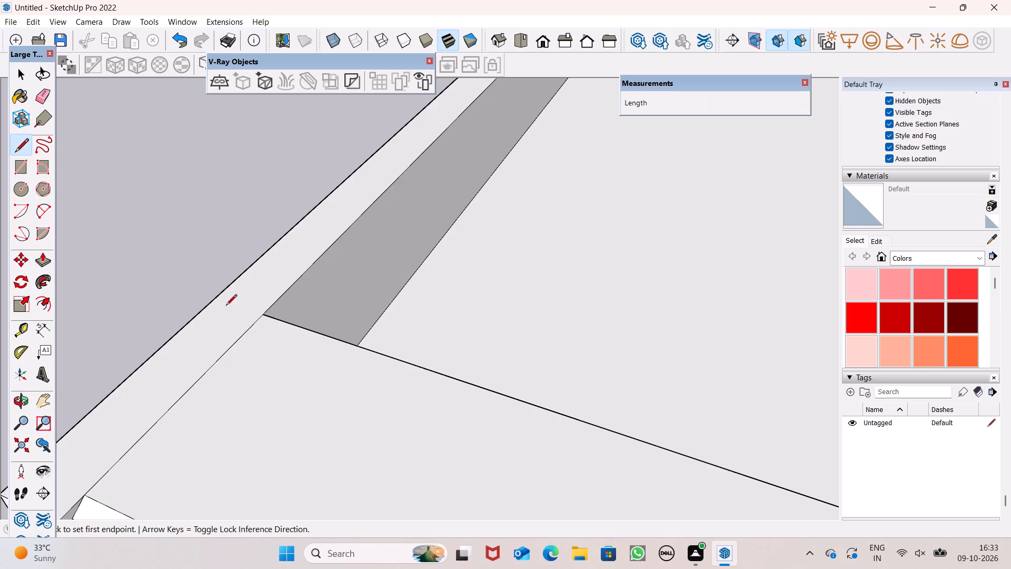
drag(264, 316, 255, 311)
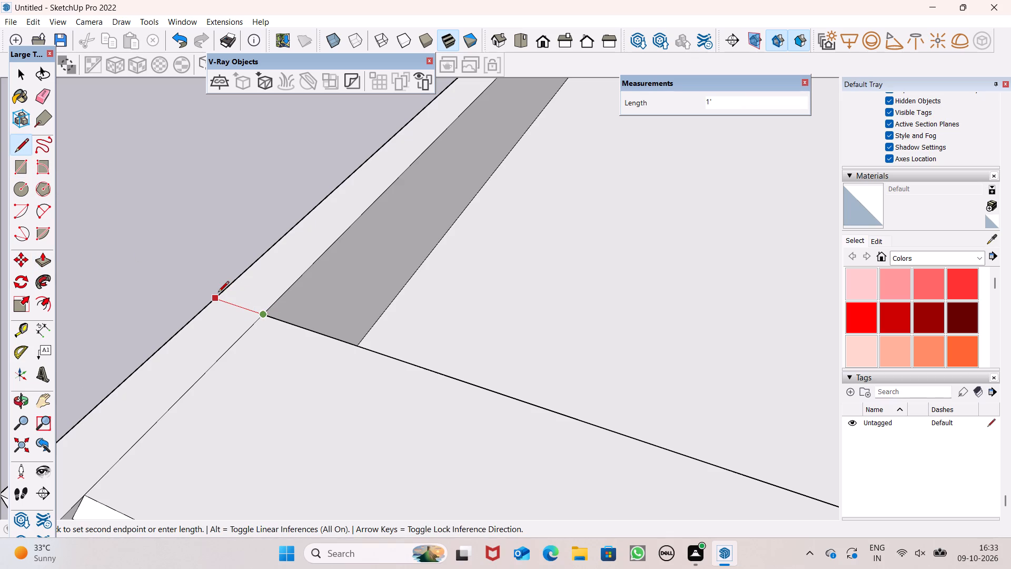
click(217, 293)
scroll(201, 323, down, 1)
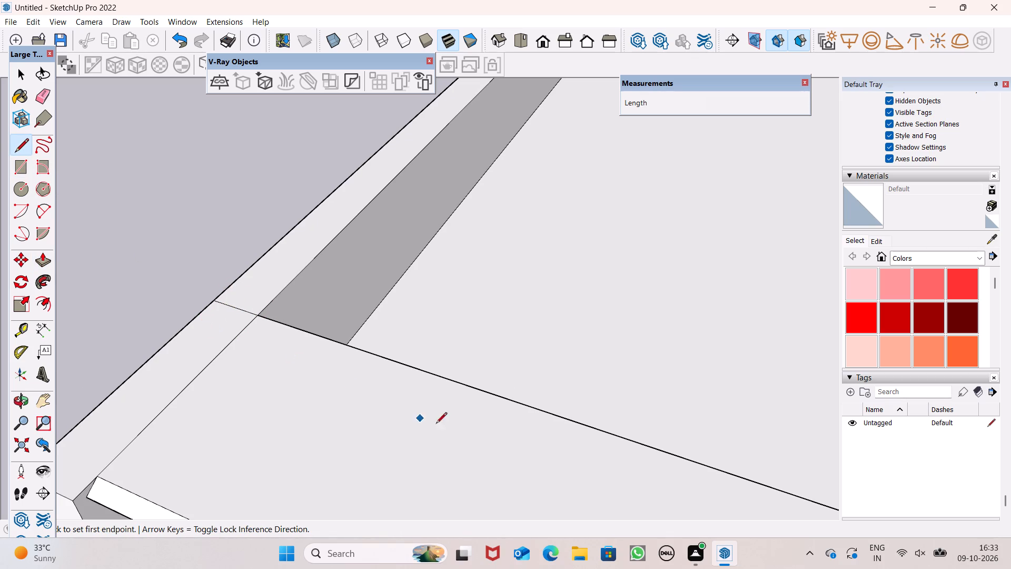
scroll(249, 293, down, 7)
scroll(161, 286, down, 7)
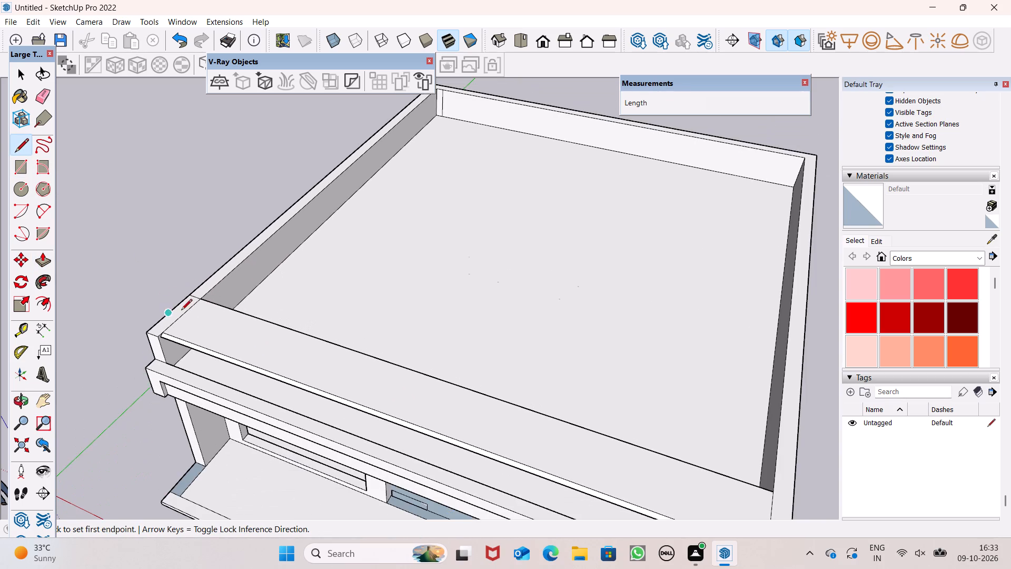
Draw a 1' line across the right wall's top, from the slab's rear corner to the wall's outer edge.
scroll(194, 311, down, 4)
scroll(566, 450, up, 6)
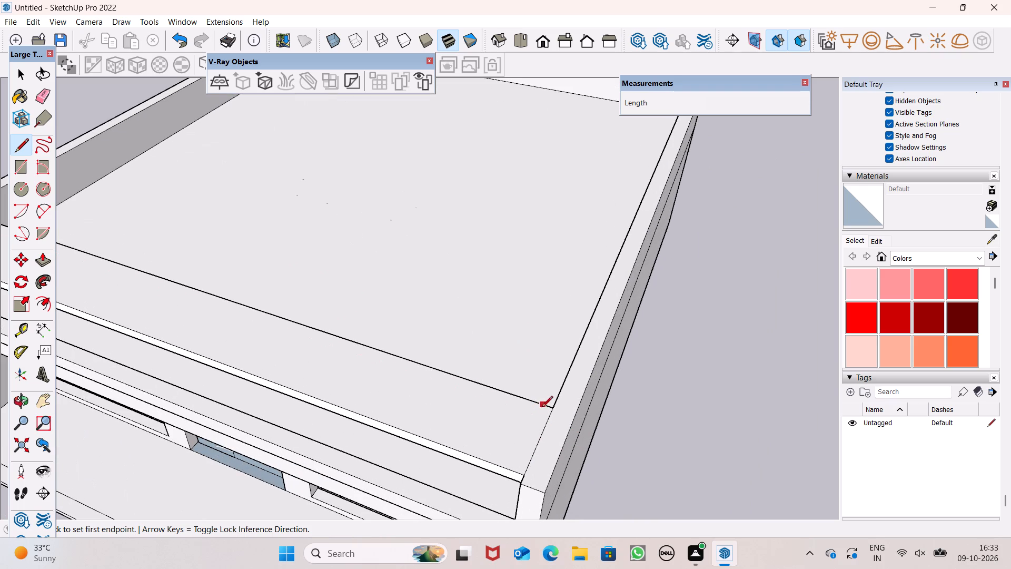
click(553, 410)
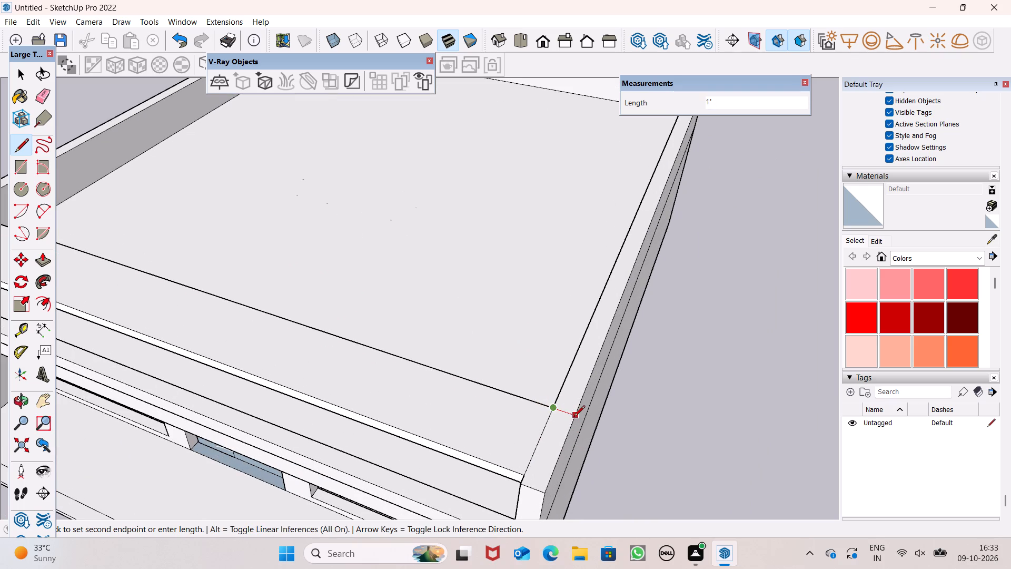
click(574, 417)
Pull the shared top face of the side and rear walls, behind the front slab, up 10'.
scroll(582, 417, down, 9)
middle_drag(574, 432, 312, 349)
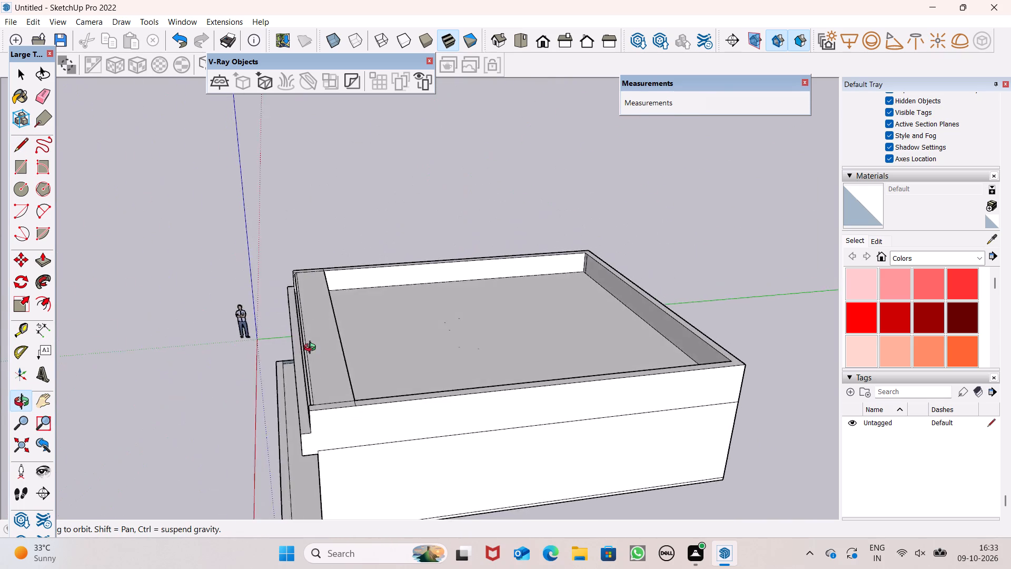
middle_drag(312, 349, 558, 407)
scroll(558, 407, up, 1)
click(40, 264)
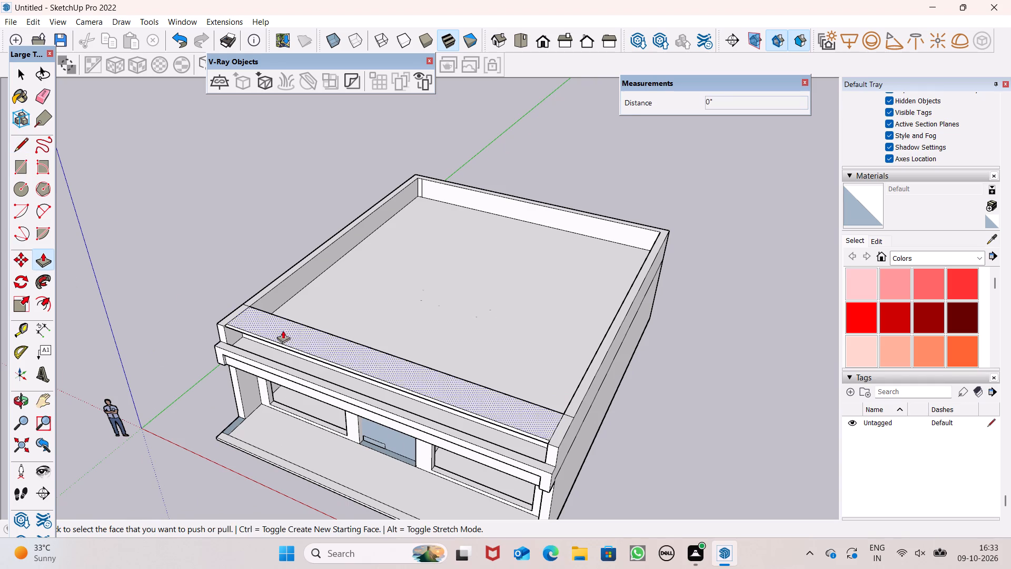
drag(577, 393, 566, 336)
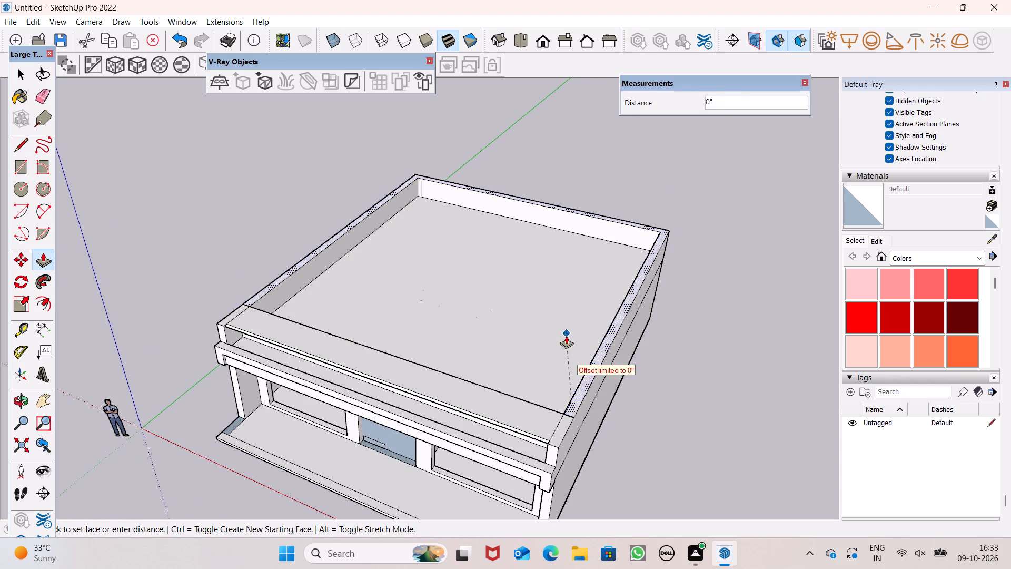
drag(566, 336, 583, 315)
text(10')
key(Return)
Pull the top face of the raised side and rear walls up another 10', as a new push/pull.
scroll(583, 325, down, 1)
middle_drag(593, 321, 661, 233)
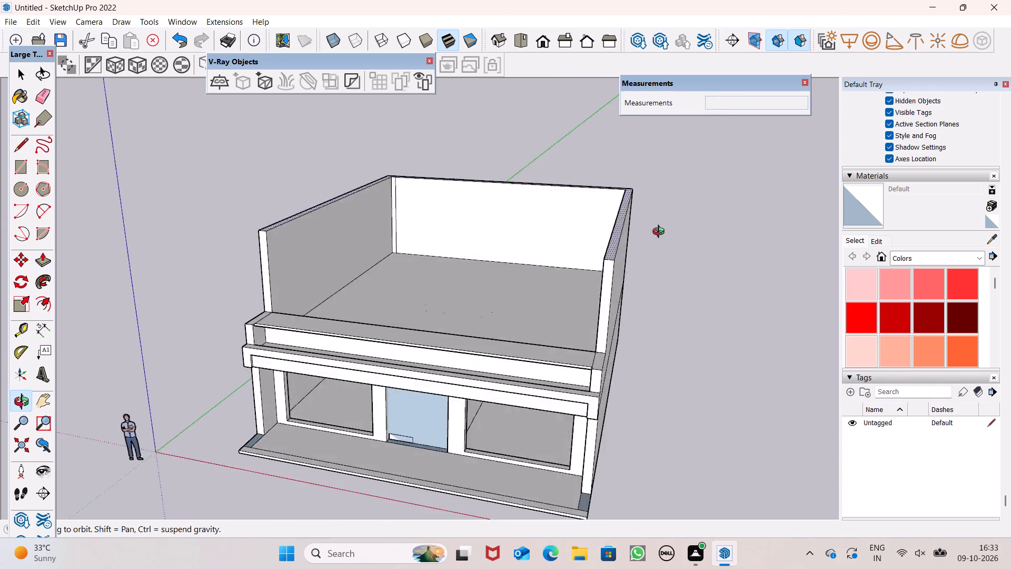
middle_drag(661, 233, 723, 261)
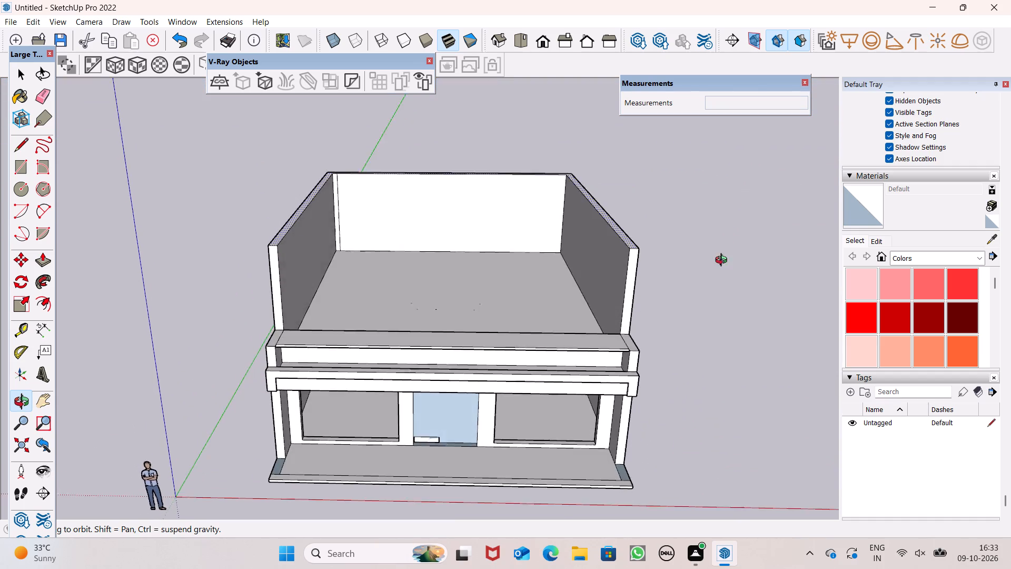
middle_drag(723, 261, 690, 349)
middle_click(688, 352)
scroll(652, 329, up, 2)
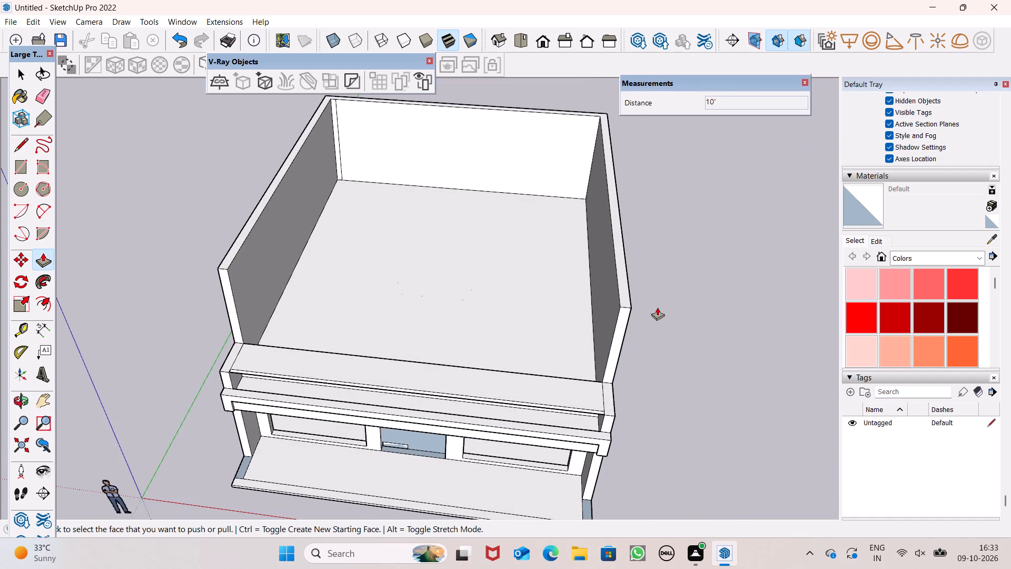
scroll(657, 307, up, 1)
drag(613, 287, 617, 269)
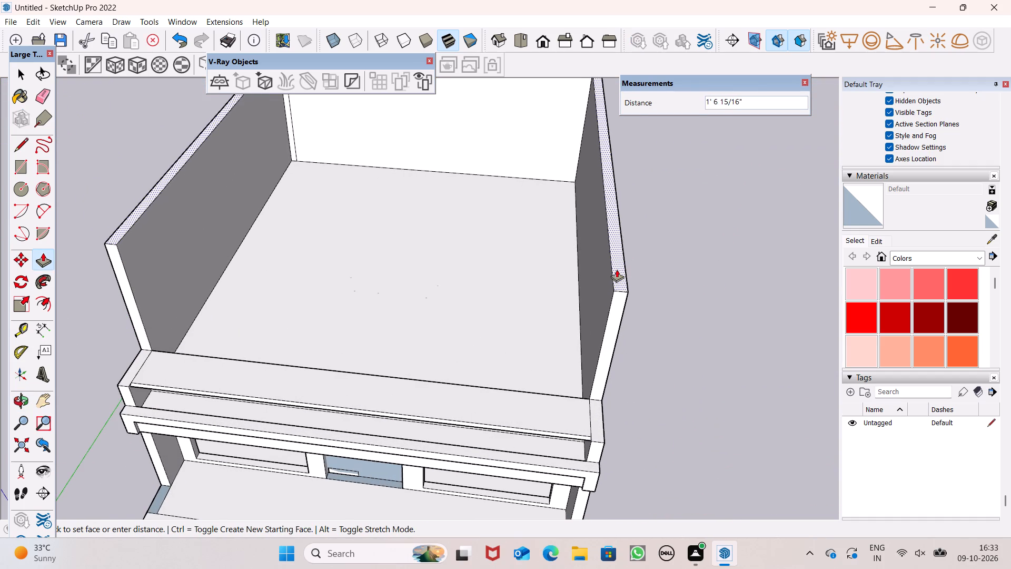
drag(617, 269, 618, 232)
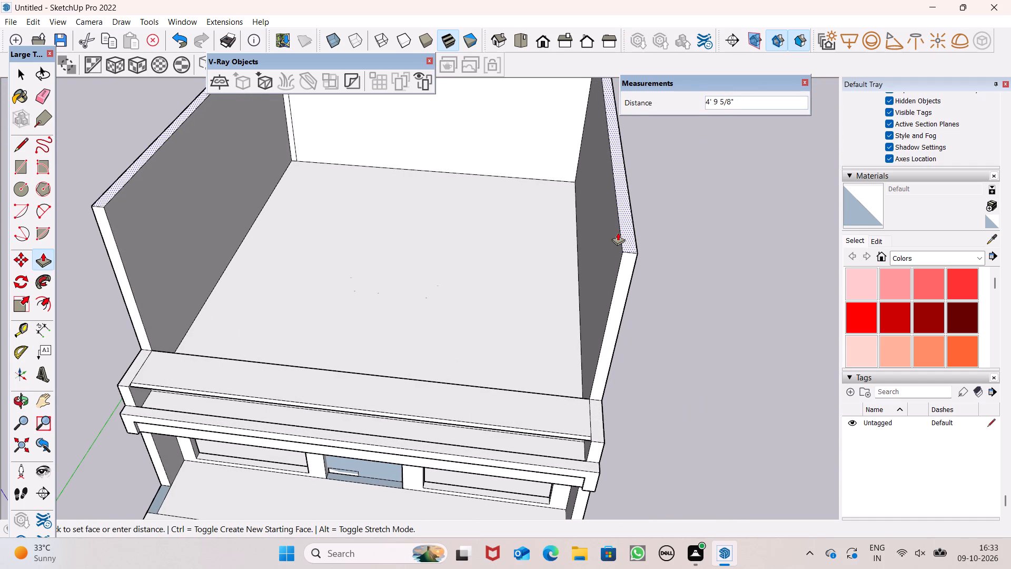
drag(618, 232, 617, 231)
key(1)
text(0')
key(Return)
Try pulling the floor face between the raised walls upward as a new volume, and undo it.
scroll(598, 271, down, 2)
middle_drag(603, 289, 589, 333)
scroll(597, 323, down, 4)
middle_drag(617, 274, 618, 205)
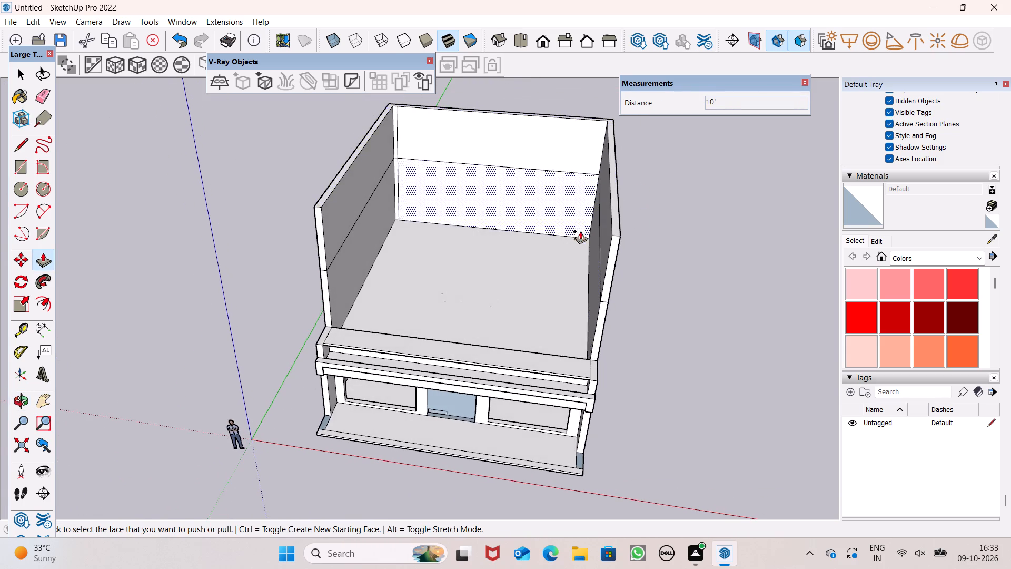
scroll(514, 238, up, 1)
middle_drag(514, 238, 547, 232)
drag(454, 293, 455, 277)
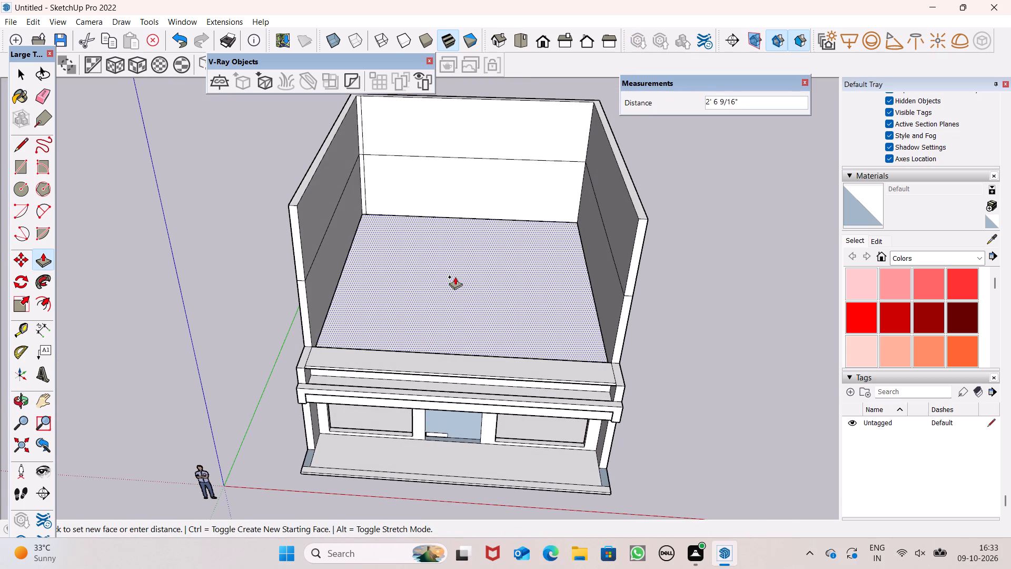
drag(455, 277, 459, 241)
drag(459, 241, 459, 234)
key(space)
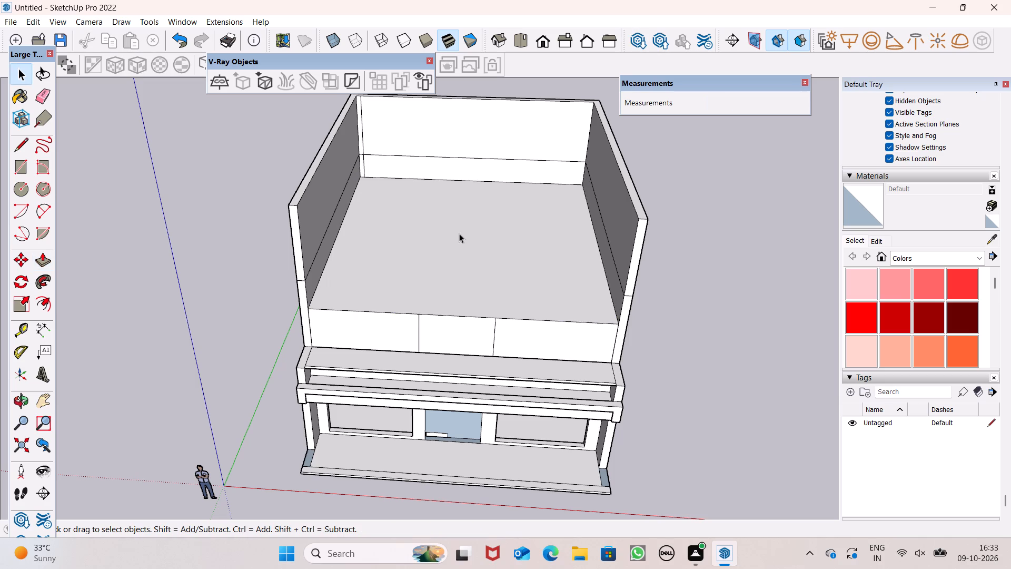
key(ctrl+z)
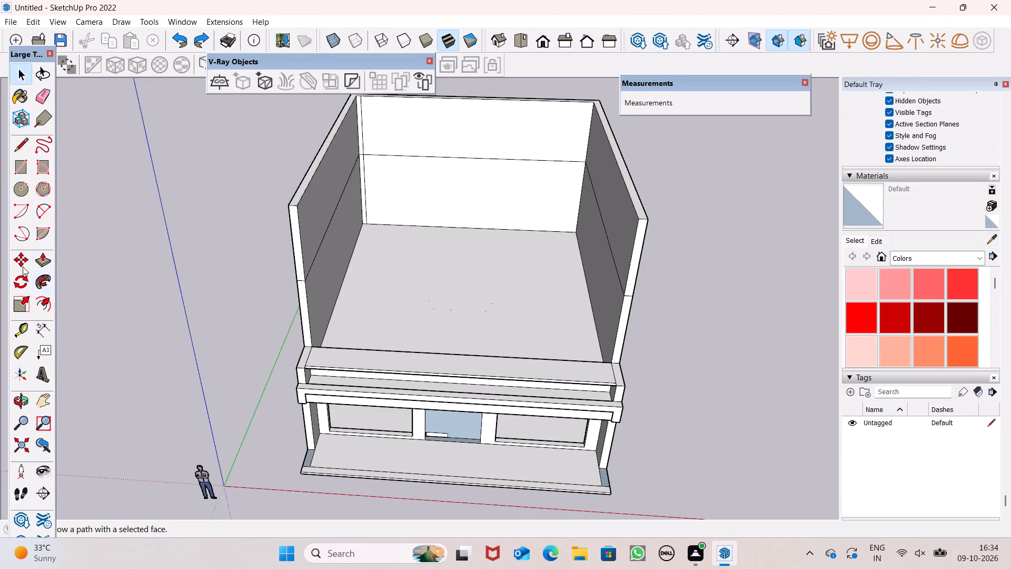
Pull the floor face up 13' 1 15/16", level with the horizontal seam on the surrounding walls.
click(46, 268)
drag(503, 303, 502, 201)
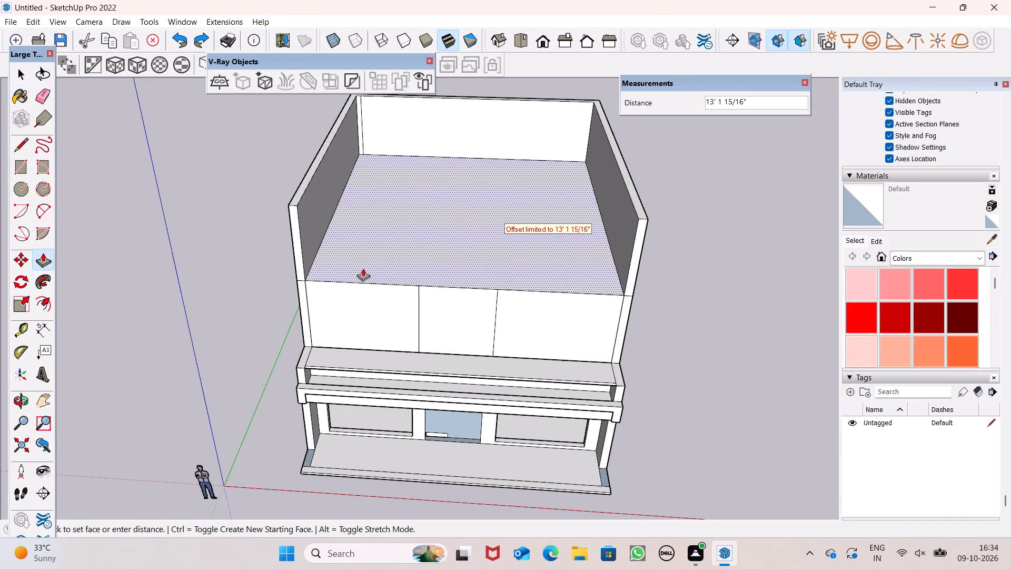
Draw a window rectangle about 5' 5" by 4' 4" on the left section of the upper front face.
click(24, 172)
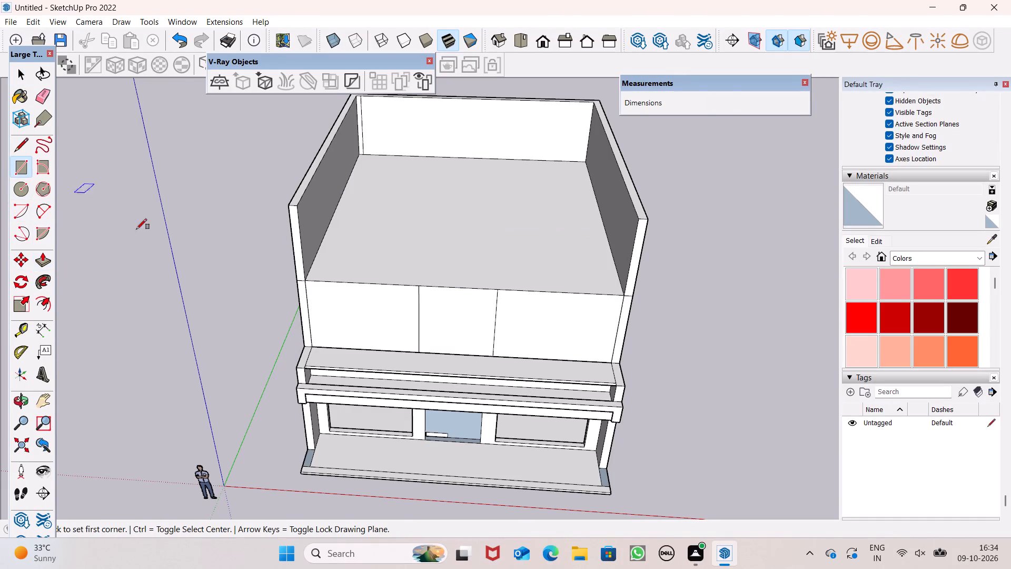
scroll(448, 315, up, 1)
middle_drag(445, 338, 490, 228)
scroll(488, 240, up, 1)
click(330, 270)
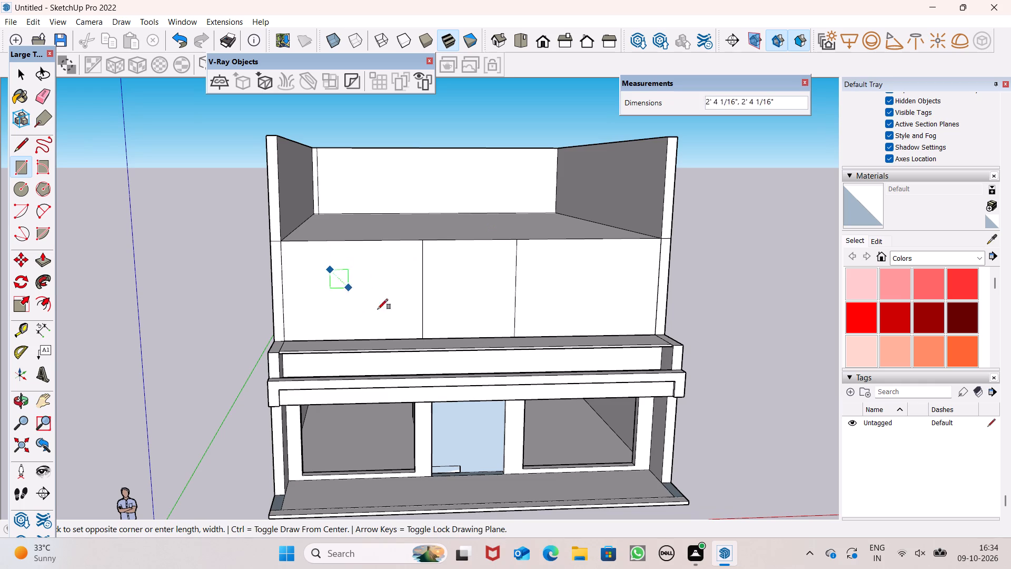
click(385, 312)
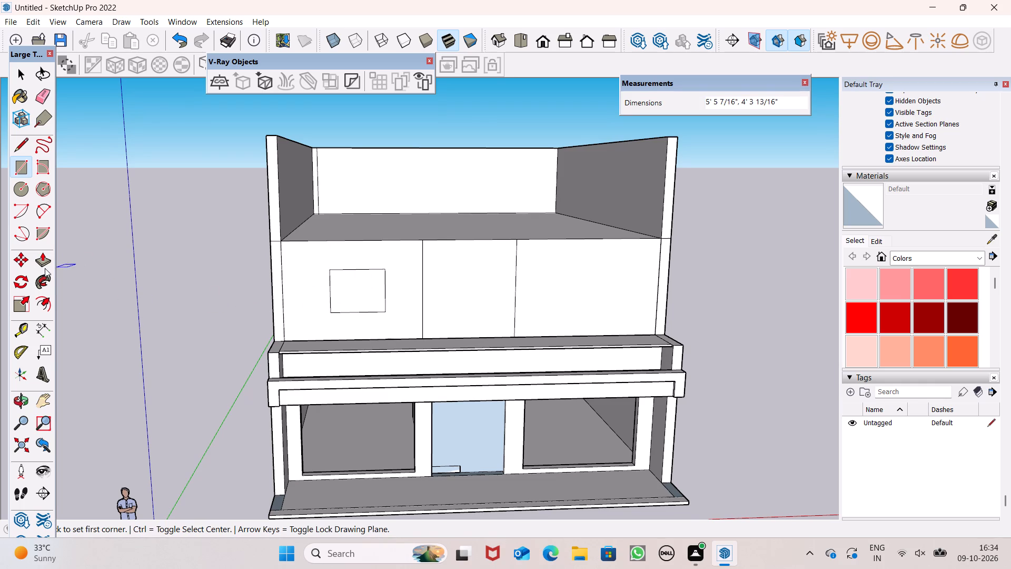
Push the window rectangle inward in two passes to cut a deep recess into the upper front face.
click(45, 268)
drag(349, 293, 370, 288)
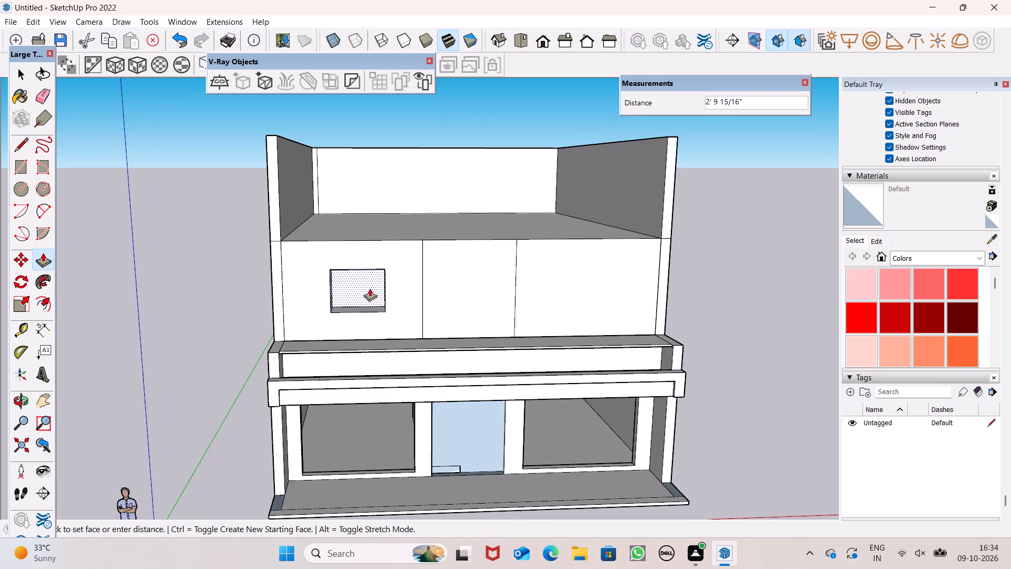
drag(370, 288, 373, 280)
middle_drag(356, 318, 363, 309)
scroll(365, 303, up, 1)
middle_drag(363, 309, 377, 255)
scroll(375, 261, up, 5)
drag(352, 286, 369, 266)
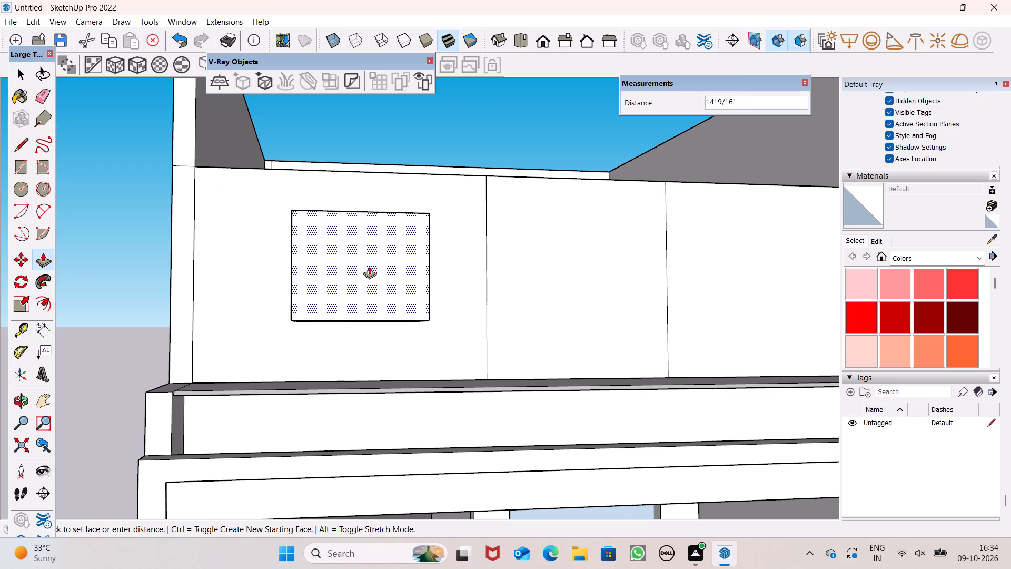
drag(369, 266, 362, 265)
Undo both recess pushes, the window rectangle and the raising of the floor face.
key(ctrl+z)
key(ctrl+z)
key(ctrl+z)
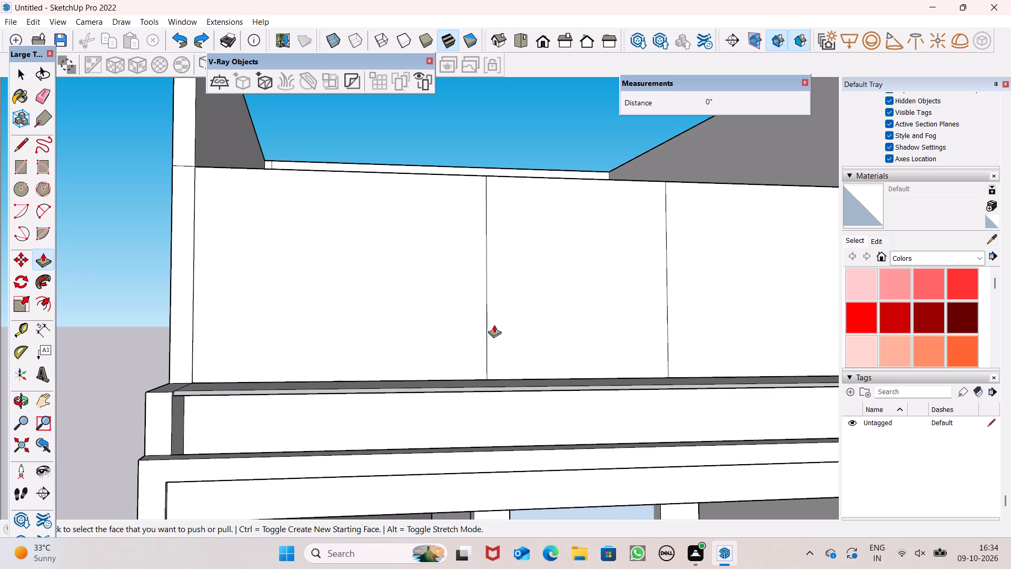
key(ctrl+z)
Examine the open upper storey, checking the floor, the raised walls and the front slab edge.
scroll(501, 328, down, 4)
middle_drag(505, 338, 414, 469)
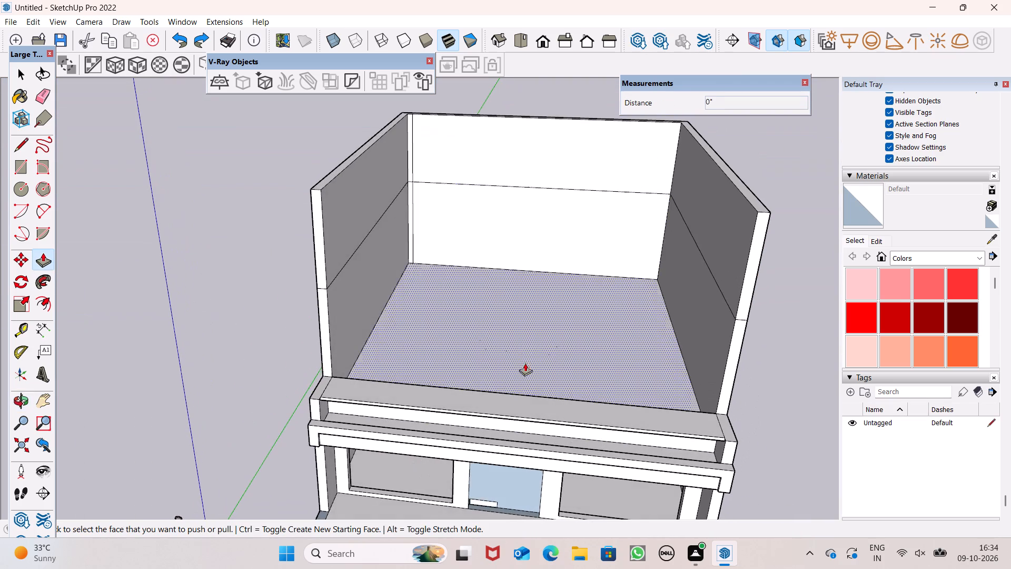
scroll(528, 347, down, 2)
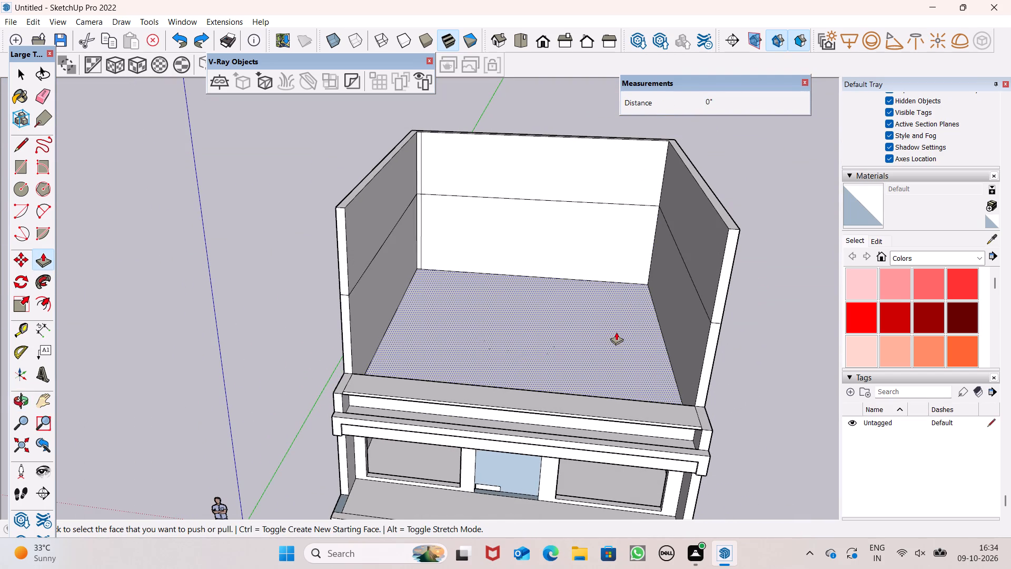
middle_drag(610, 335, 629, 413)
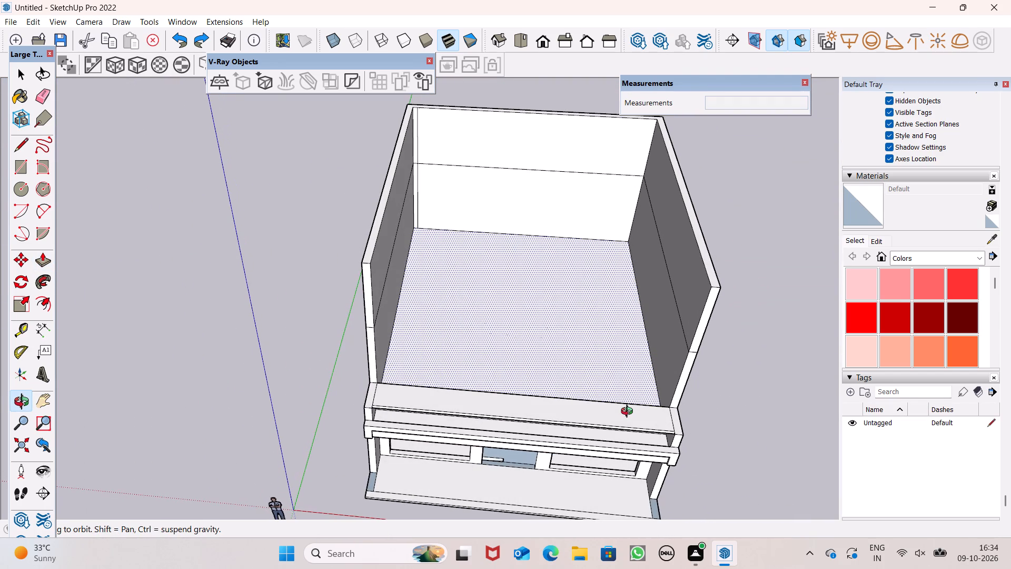
middle_drag(629, 413, 667, 387)
scroll(600, 303, up, 1)
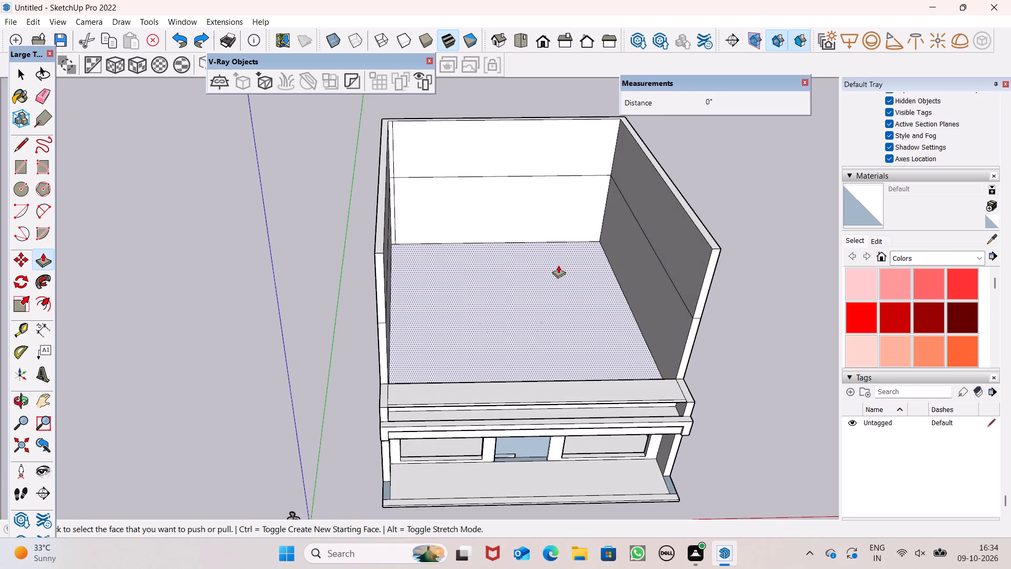
scroll(569, 290, down, 1)
middle_drag(570, 290, 551, 320)
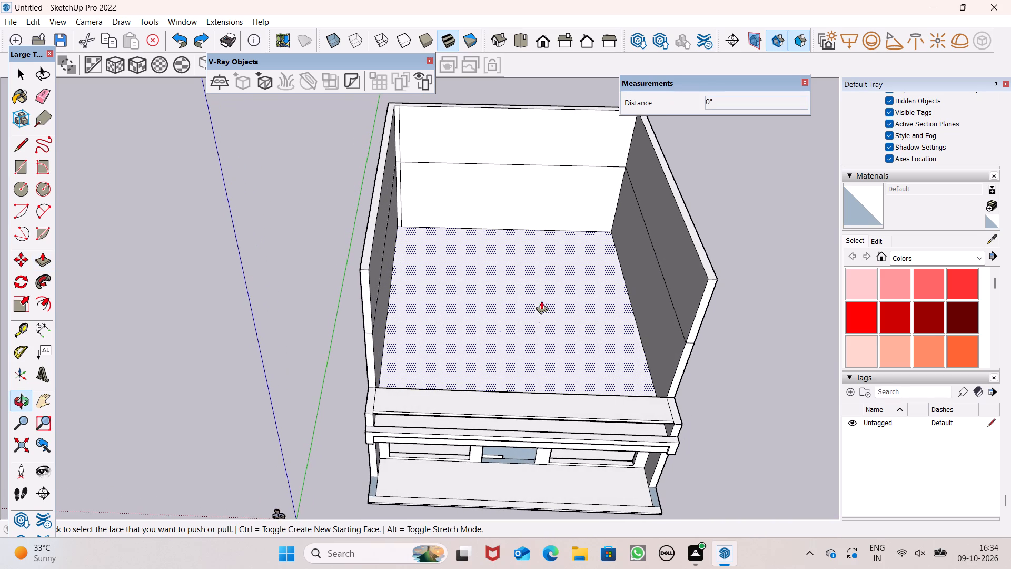
scroll(528, 350, up, 2)
scroll(529, 350, down, 4)
middle_drag(587, 351, 564, 354)
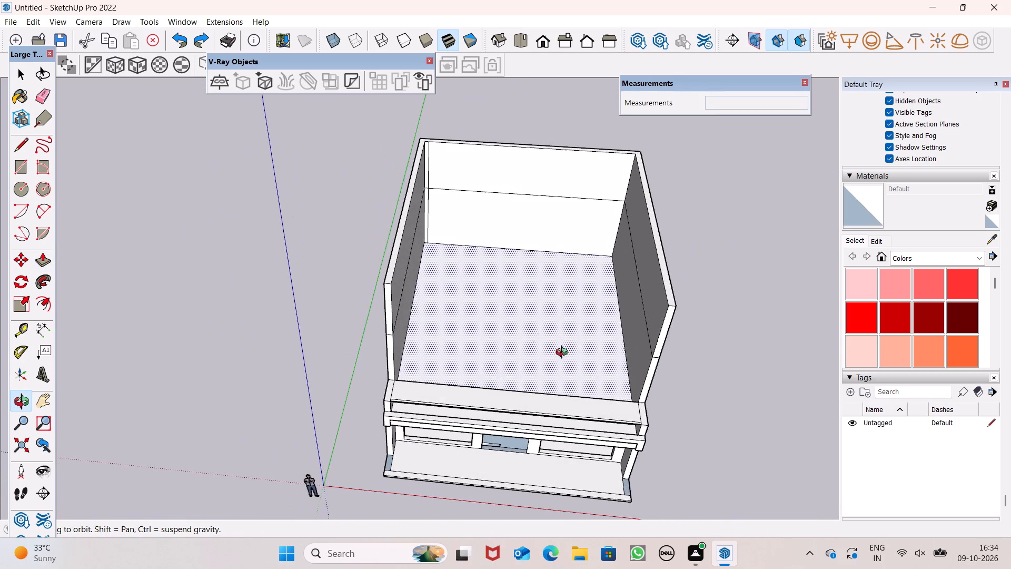
middle_drag(564, 354, 564, 357)
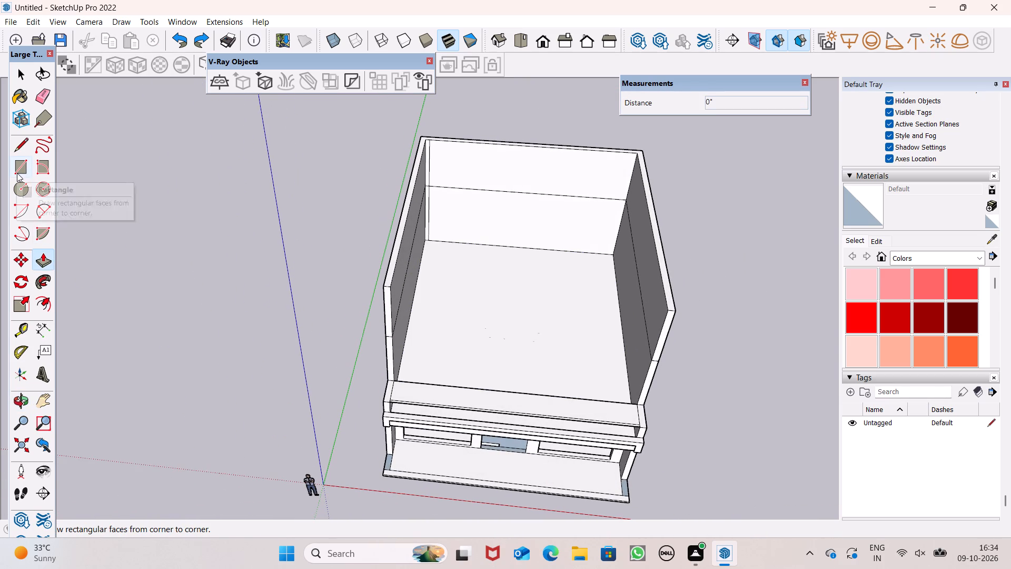
Draw a narrow rectangle about 38' by 10" on the upper floor along its front edge, between the two side walls.
click(17, 173)
scroll(368, 221, up, 4)
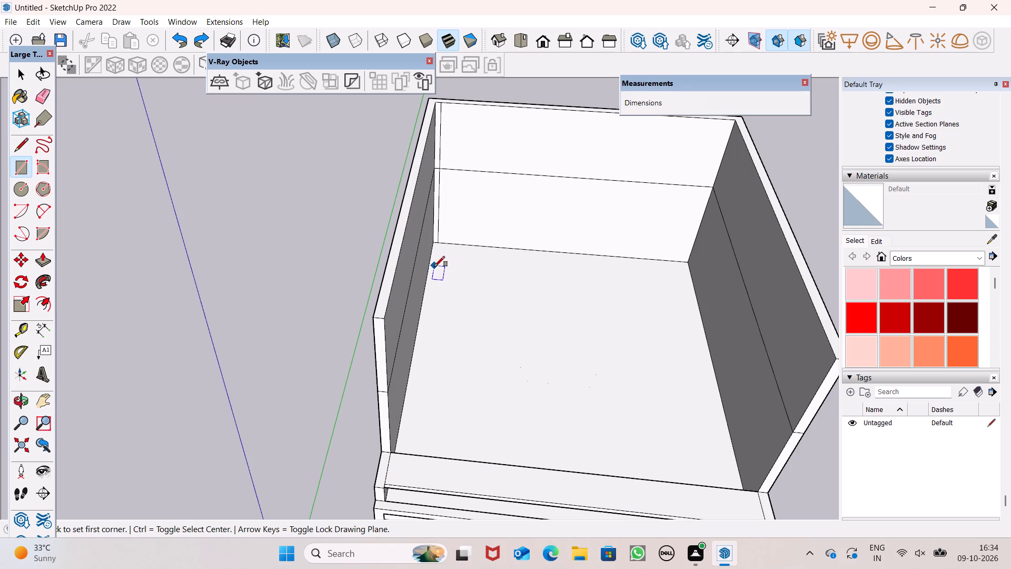
scroll(462, 322, down, 4)
middle_drag(512, 385, 517, 462)
scroll(516, 462, up, 1)
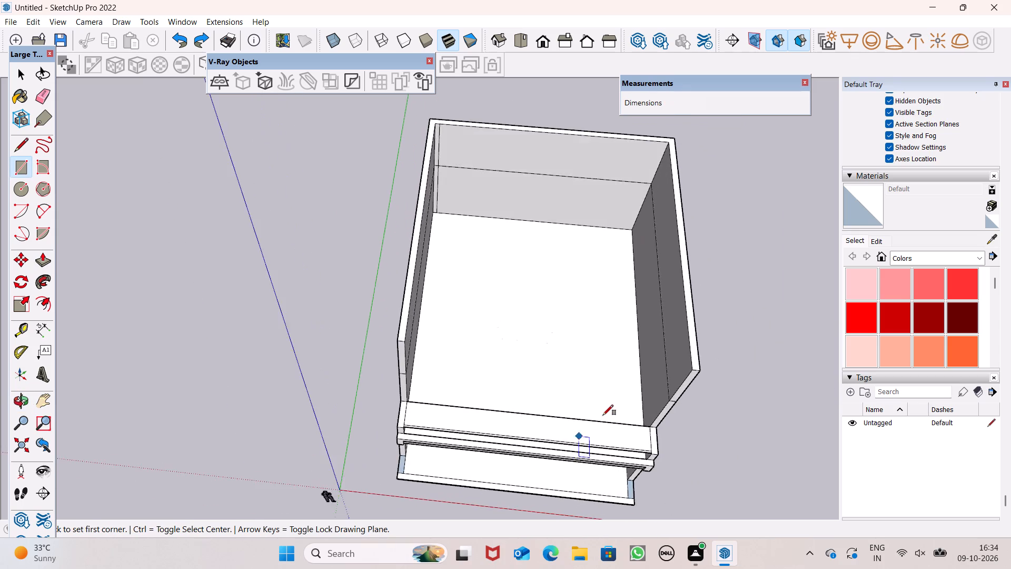
scroll(615, 400, up, 3)
scroll(616, 399, down, 1)
scroll(616, 399, up, 1)
scroll(616, 399, down, 1)
scroll(616, 399, up, 2)
scroll(344, 358, up, 5)
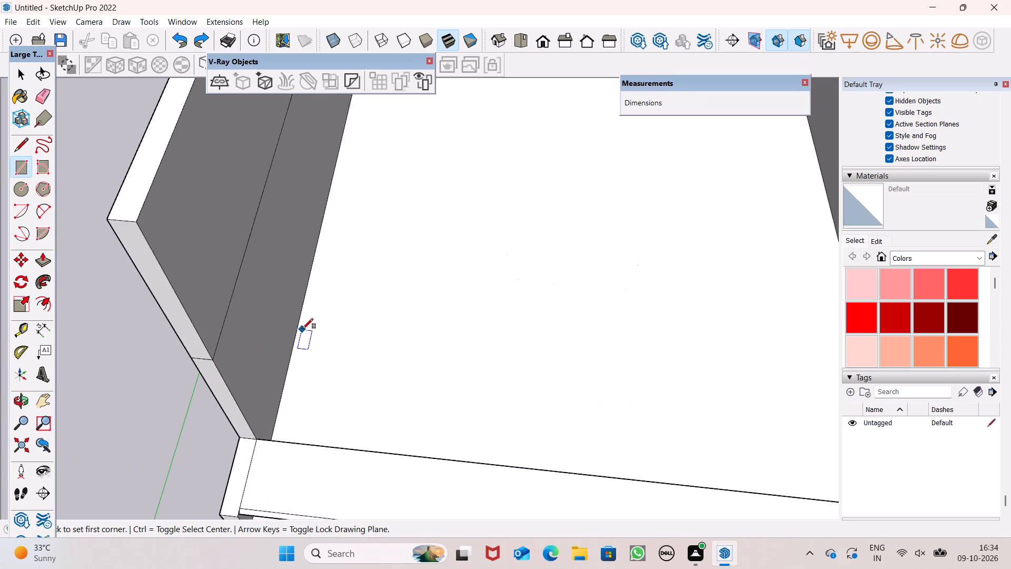
scroll(278, 398, down, 2)
middle_drag(275, 411, 280, 428)
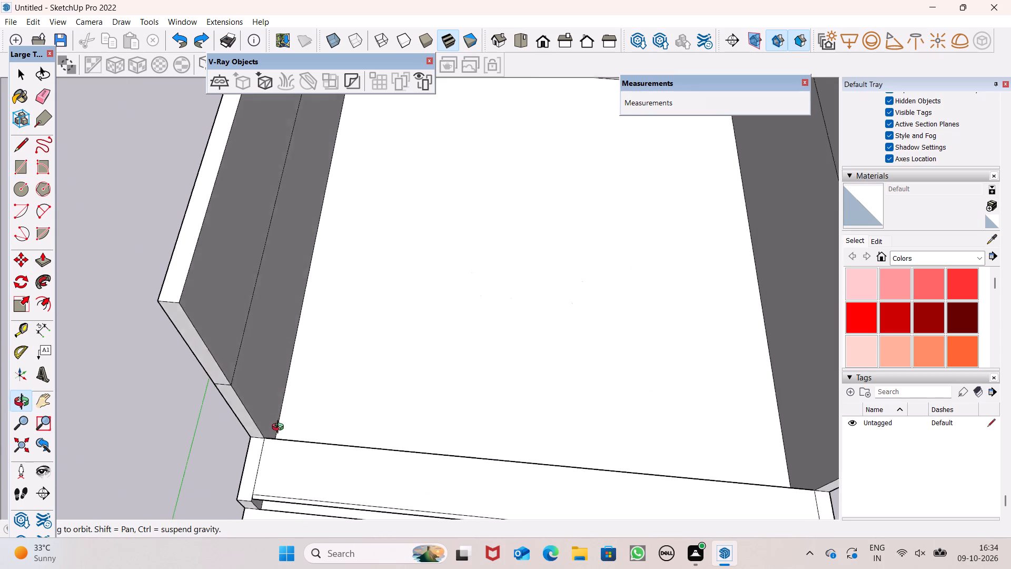
middle_drag(280, 428, 285, 449)
scroll(288, 444, up, 7)
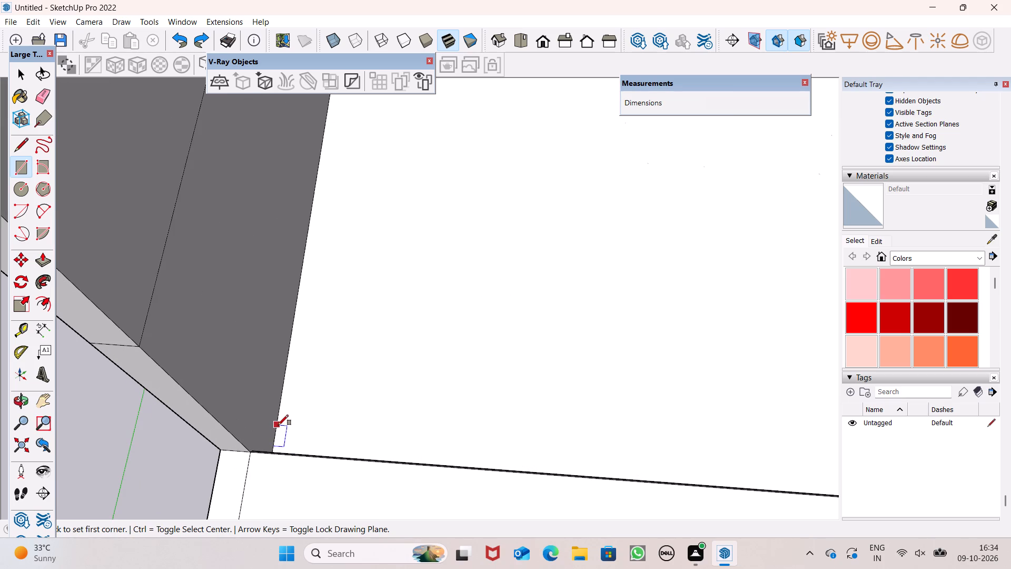
scroll(261, 395, down, 4)
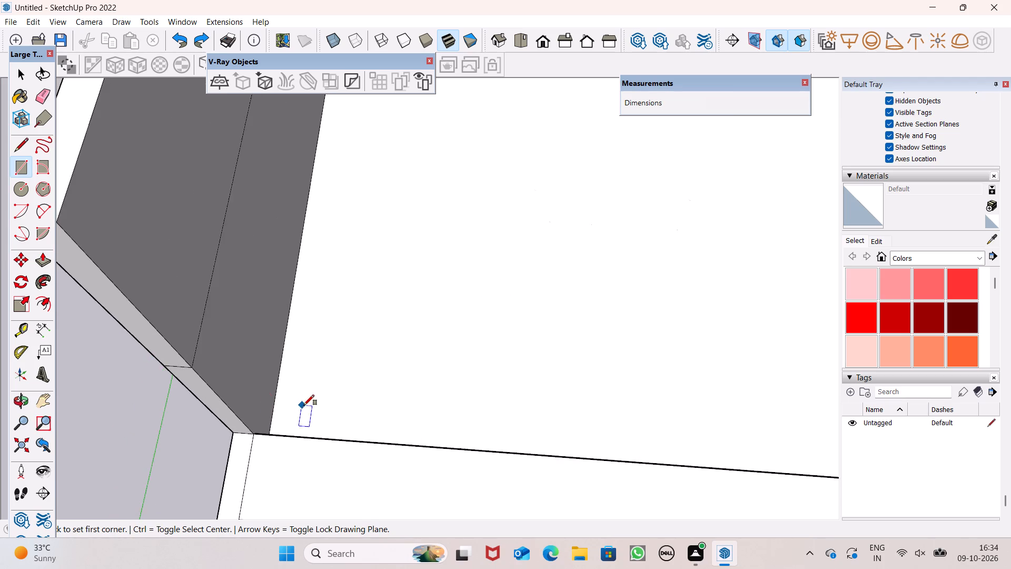
scroll(304, 408, down, 3)
middle_drag(296, 419, 46, 446)
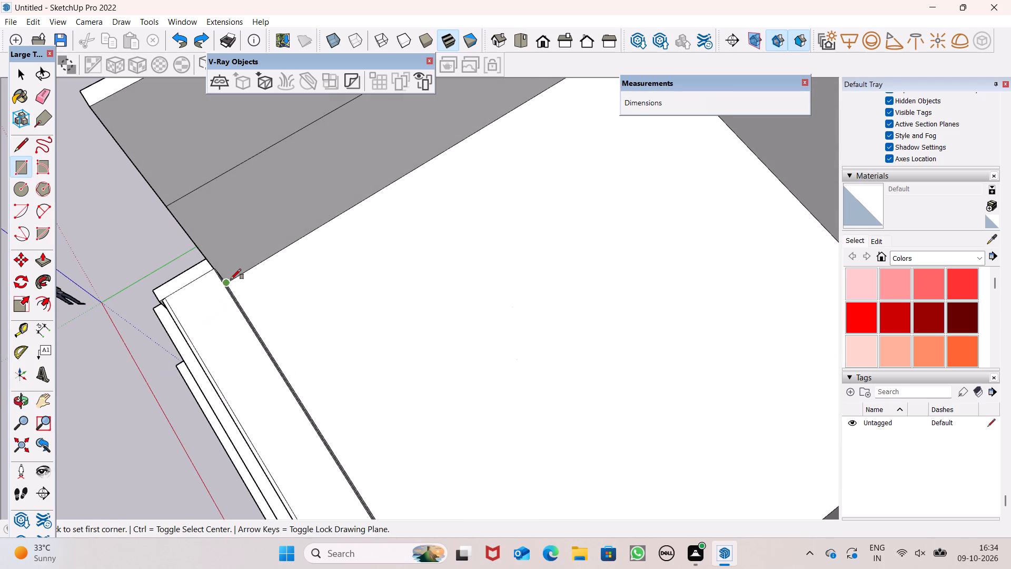
click(232, 278)
scroll(284, 347, down, 6)
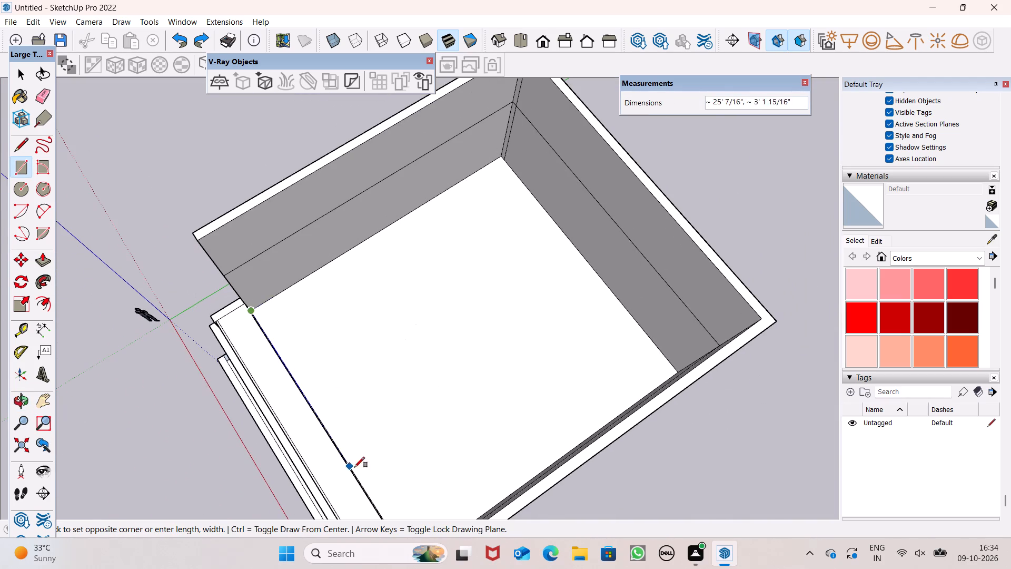
scroll(371, 450, down, 4)
middle_drag(381, 460, 312, 446)
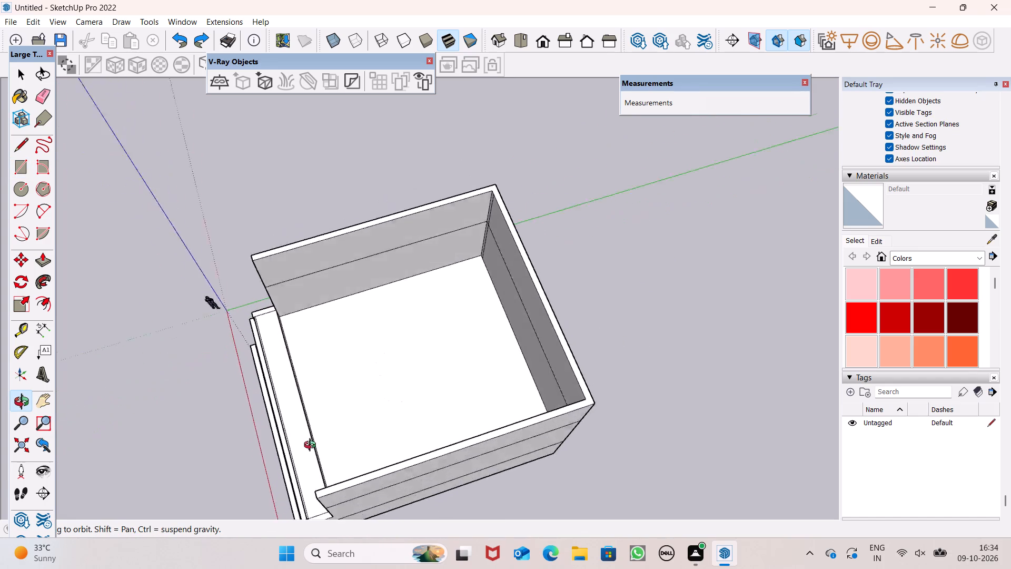
middle_drag(312, 446, 516, 539)
scroll(513, 483, up, 3)
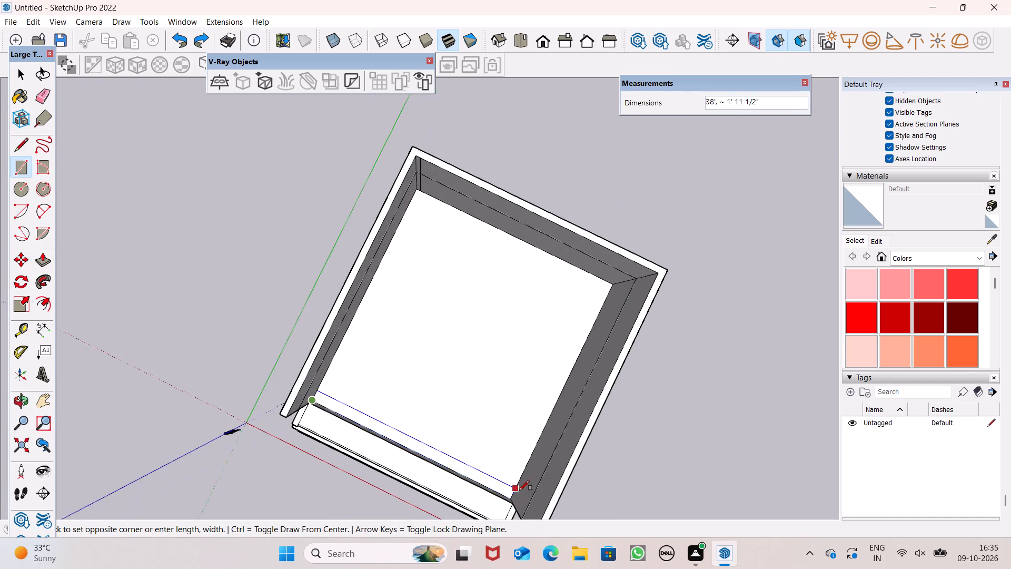
scroll(519, 490, up, 11)
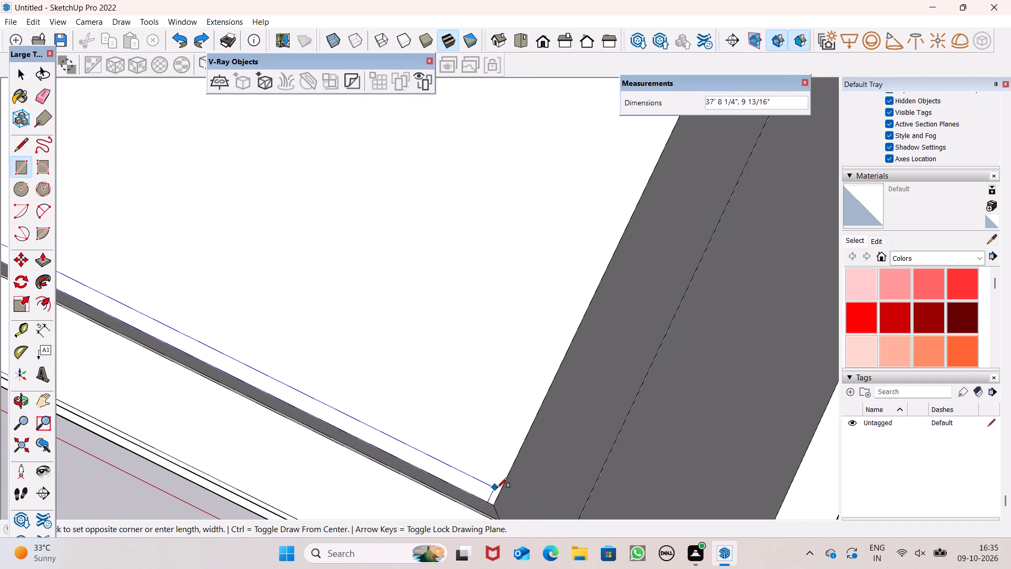
click(501, 488)
scroll(524, 419, down, 7)
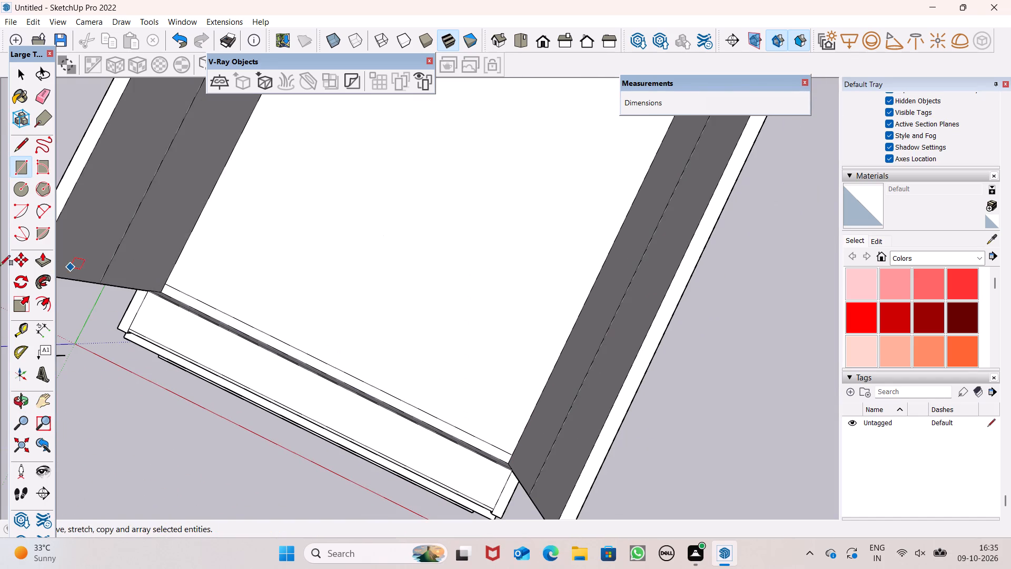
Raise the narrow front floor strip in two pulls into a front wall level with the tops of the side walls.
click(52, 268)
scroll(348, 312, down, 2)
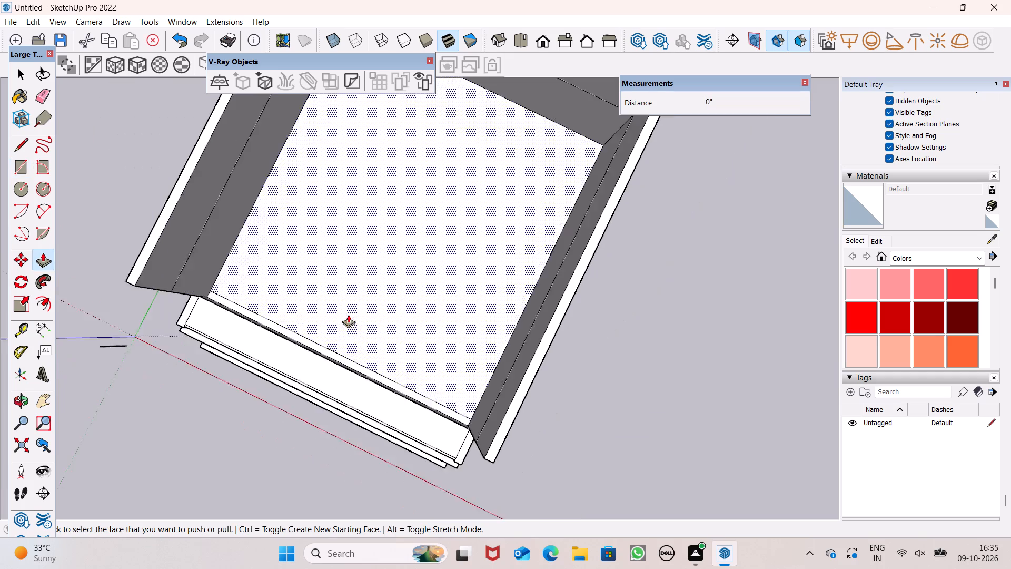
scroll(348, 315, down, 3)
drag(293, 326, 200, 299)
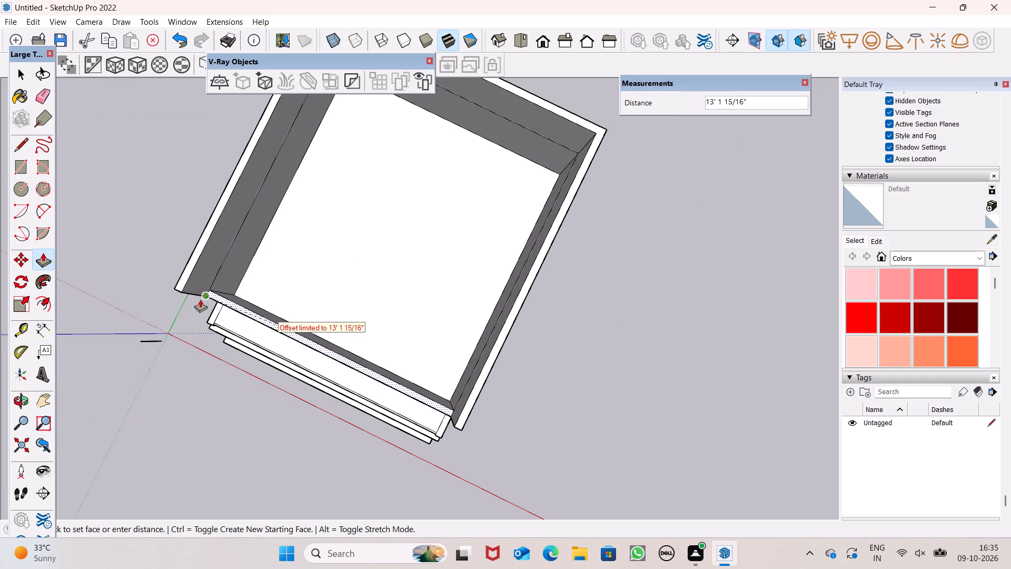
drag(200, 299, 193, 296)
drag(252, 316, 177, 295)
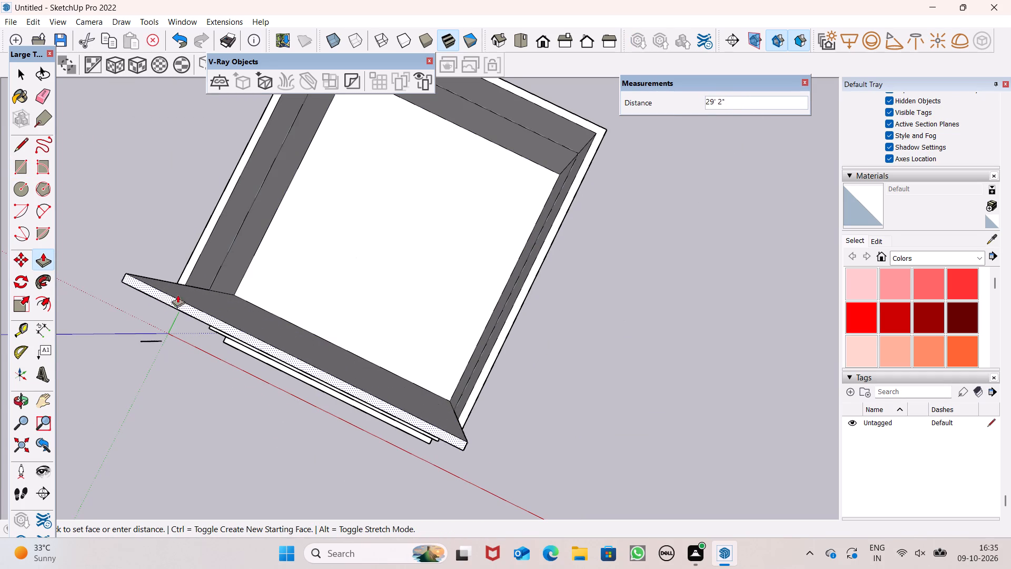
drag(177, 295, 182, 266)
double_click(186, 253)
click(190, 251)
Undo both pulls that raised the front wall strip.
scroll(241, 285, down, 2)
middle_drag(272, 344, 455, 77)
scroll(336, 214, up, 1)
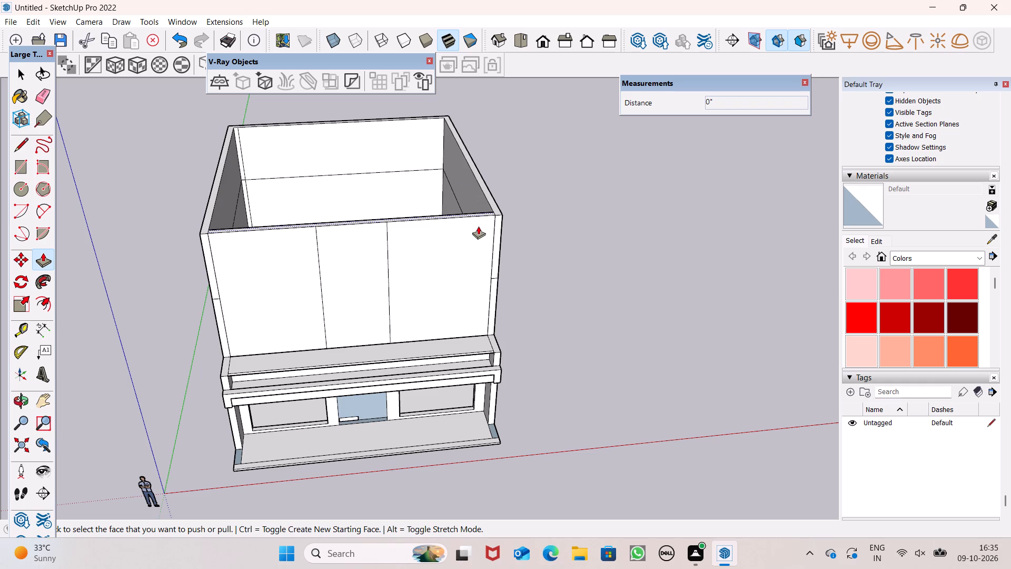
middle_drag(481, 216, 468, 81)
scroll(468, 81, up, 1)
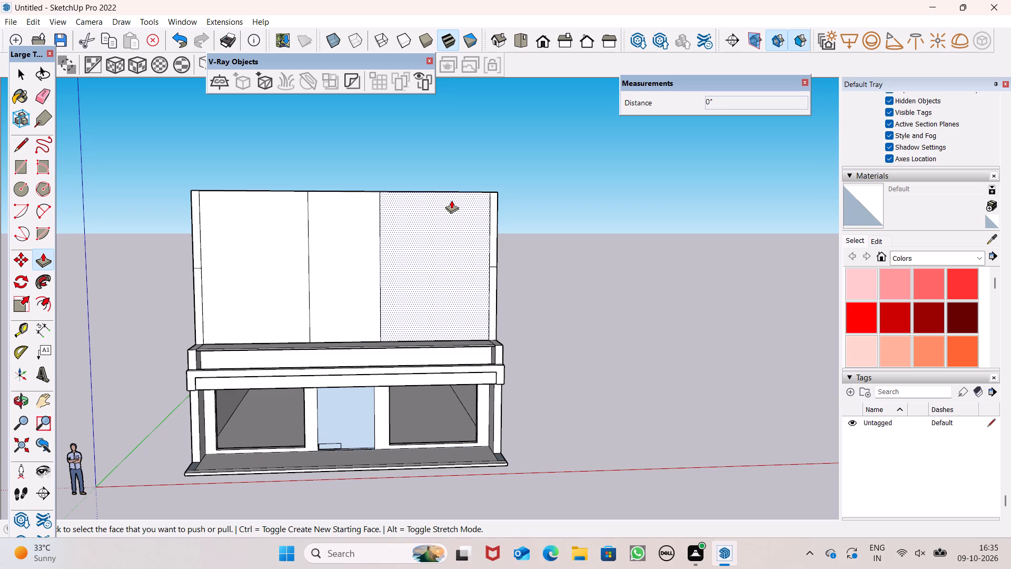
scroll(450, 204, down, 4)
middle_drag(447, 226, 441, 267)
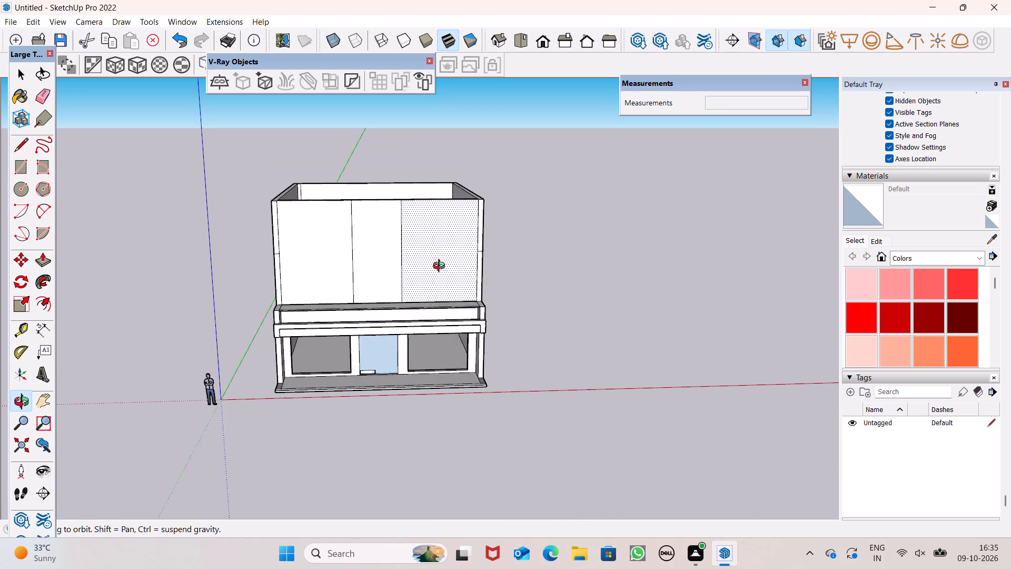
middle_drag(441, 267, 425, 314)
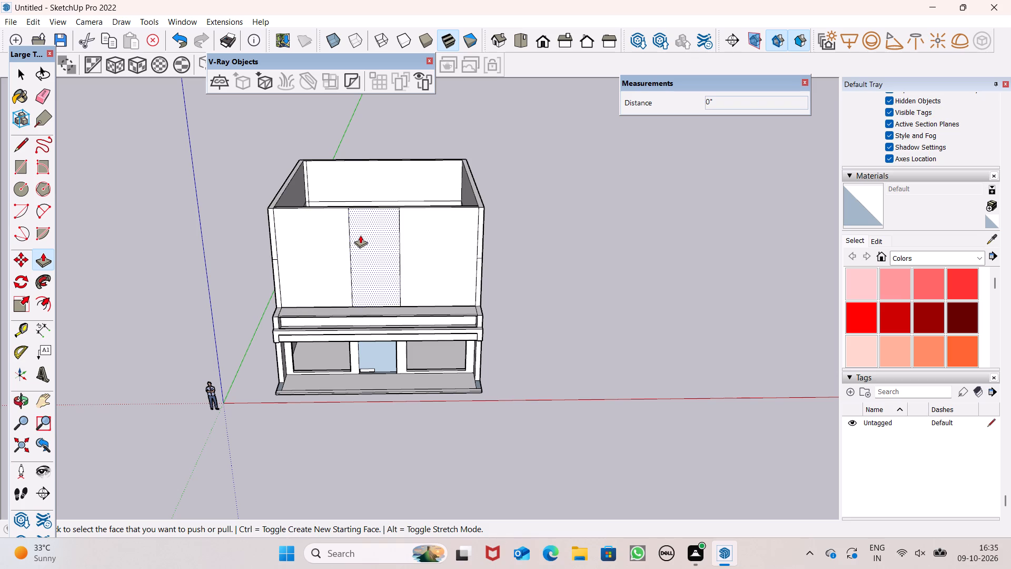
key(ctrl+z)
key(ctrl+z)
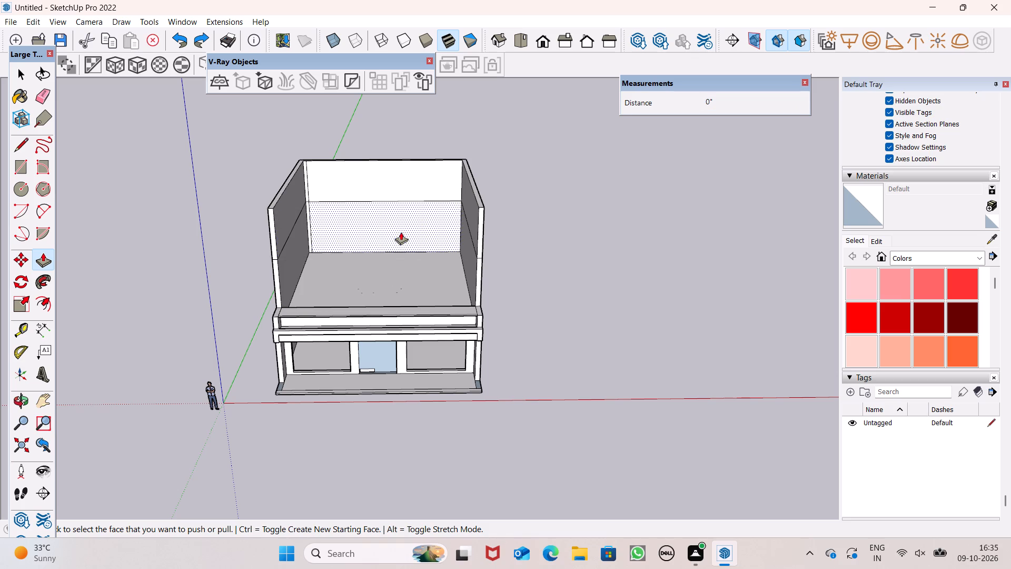
Thicken the left side wall inward by 1' 2 1/4" on both its lower and upper sections.
middle_drag(401, 233, 382, 256)
scroll(305, 266, up, 6)
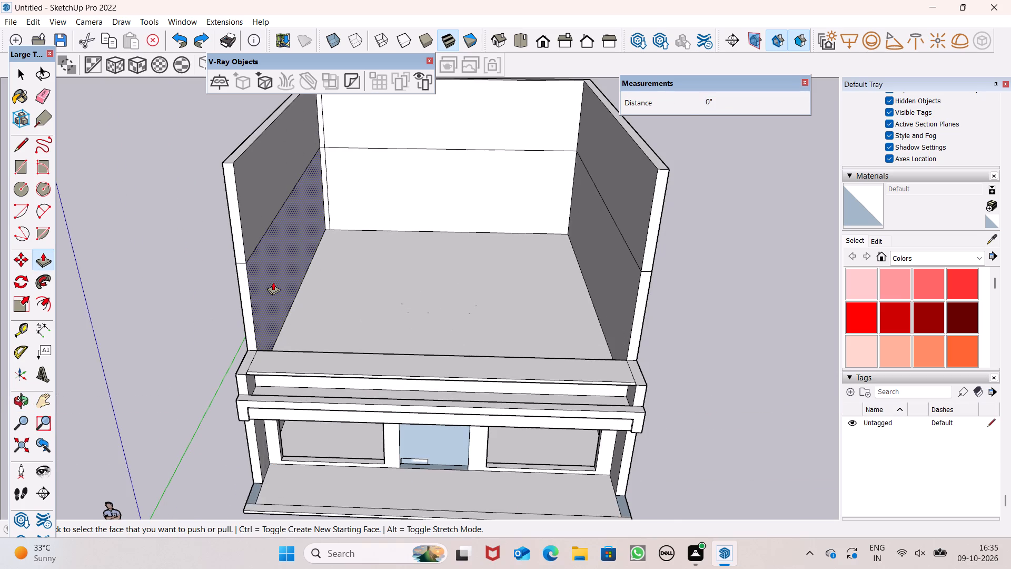
drag(273, 282, 284, 290)
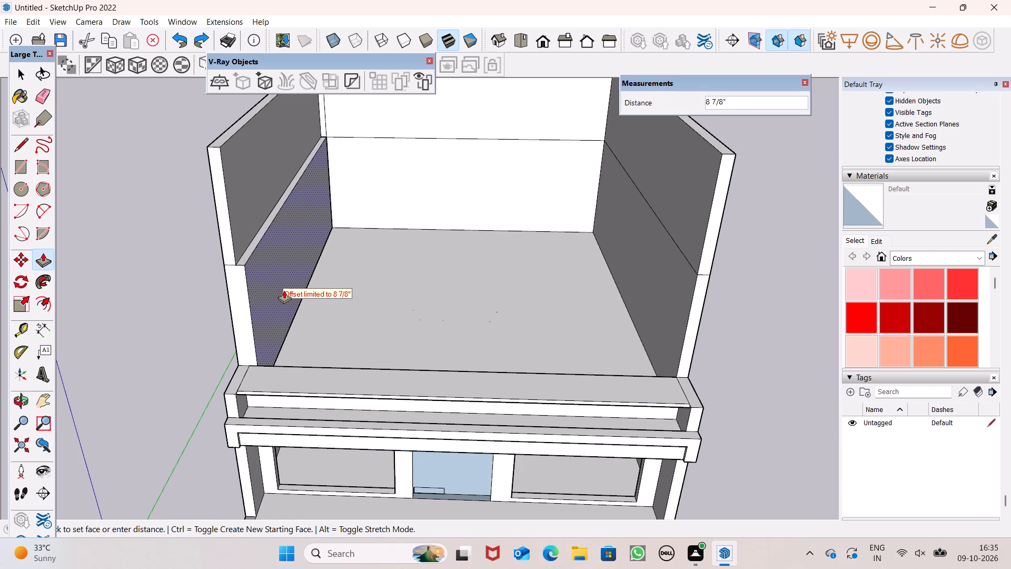
drag(284, 290, 284, 290)
drag(263, 301, 268, 303)
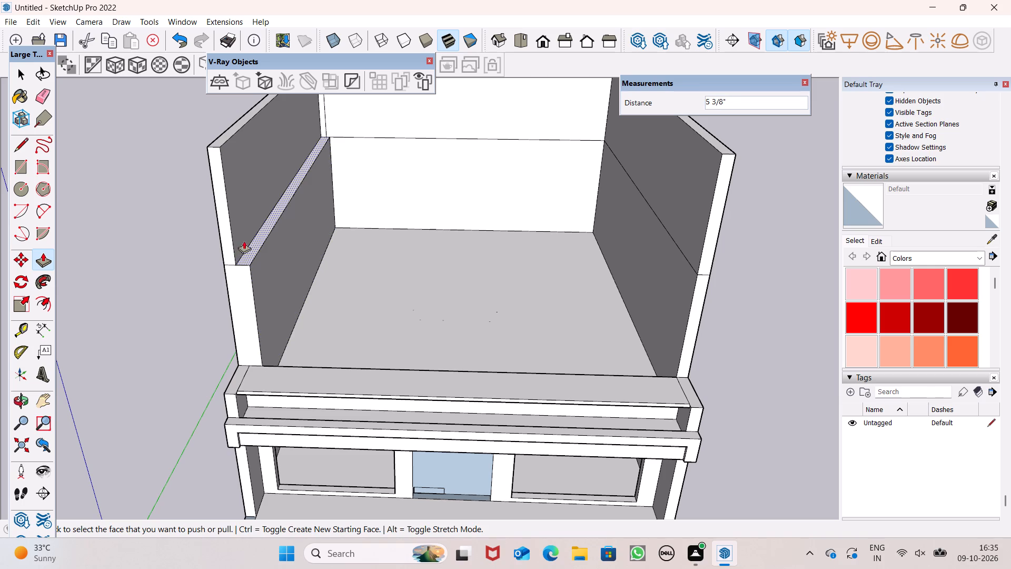
drag(231, 238, 249, 249)
key(ctrl+z)
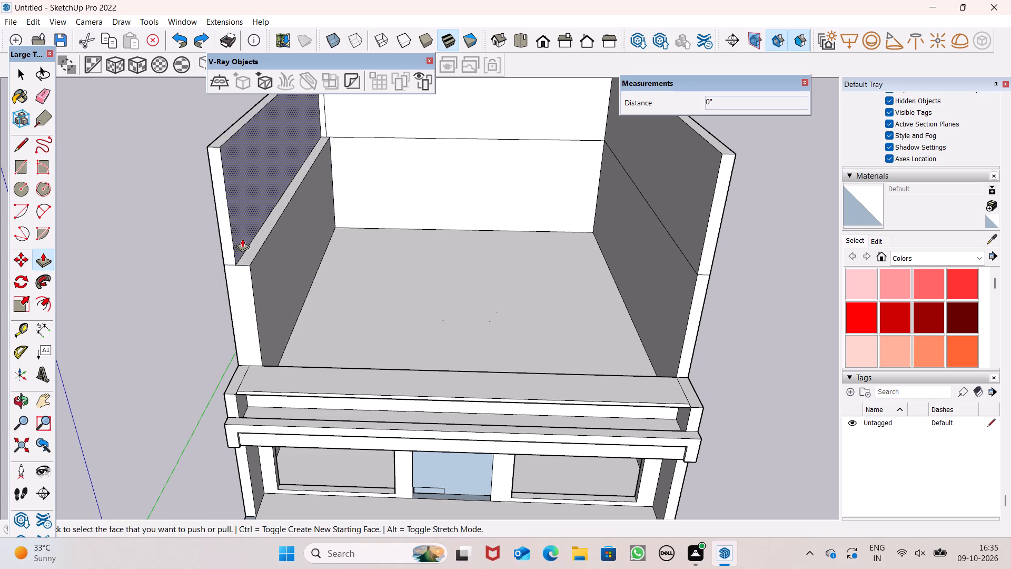
drag(244, 233, 266, 266)
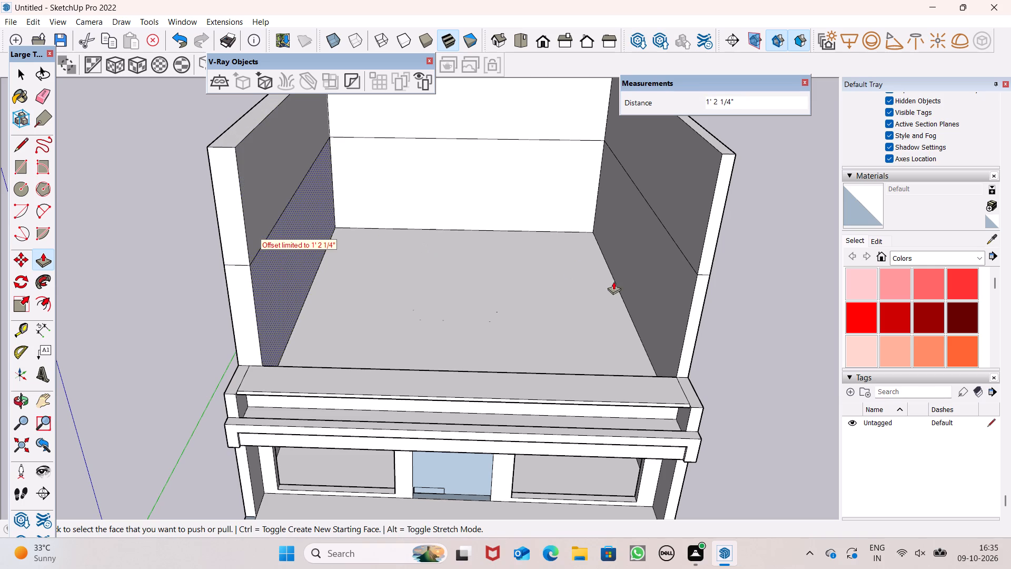
Thicken the right side wall's lower section inward by 1' 11 7/16" and bring its upper section flush with it.
scroll(614, 281, down, 1)
middle_drag(613, 283, 646, 221)
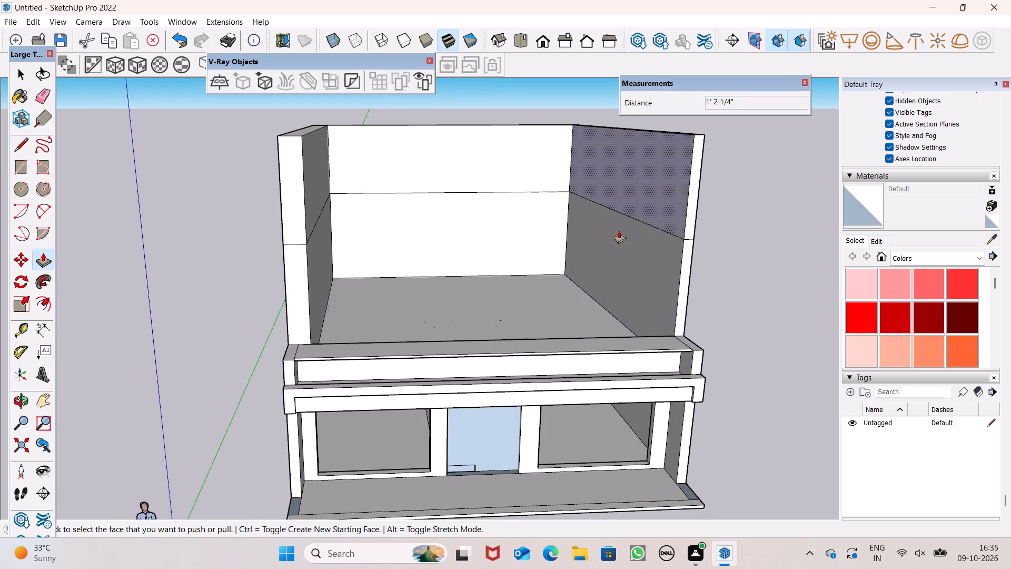
drag(670, 264, 652, 274)
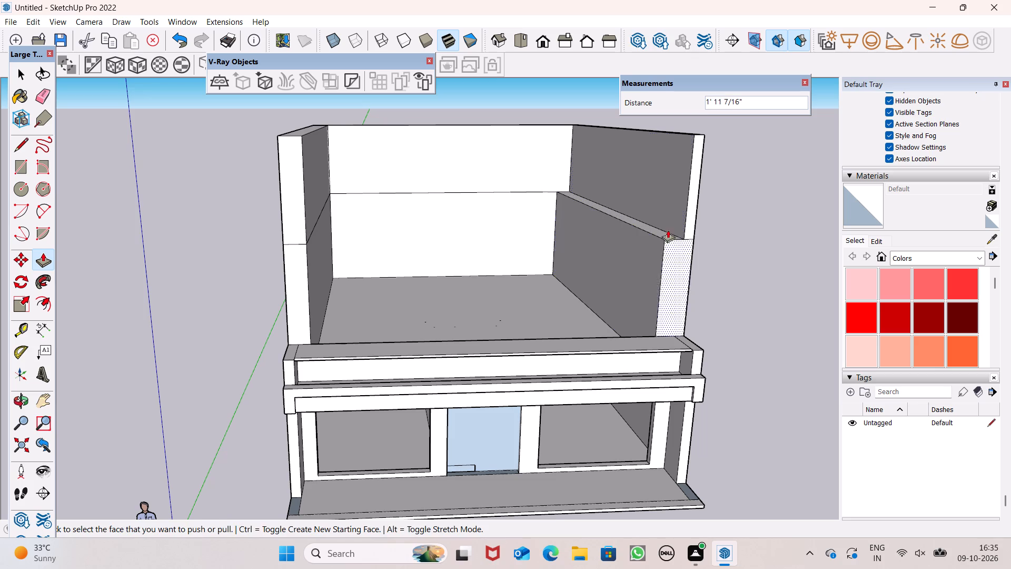
drag(674, 212, 654, 243)
Thicken the left side wall's lower section inward by a further 8 3/8" and bring its upper section flush with it.
middle_drag(639, 255, 601, 236)
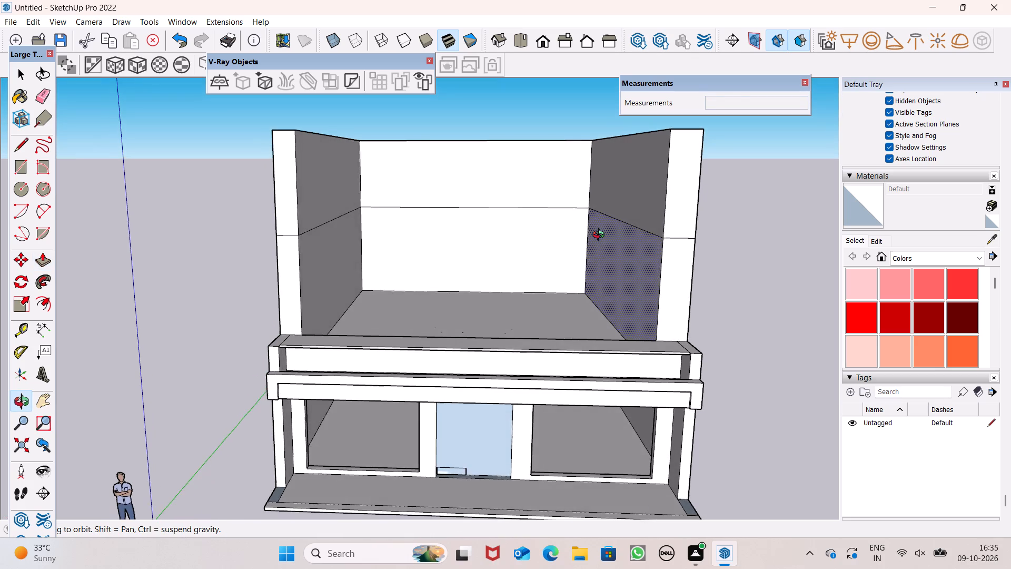
middle_drag(601, 236, 576, 236)
drag(310, 248, 316, 250)
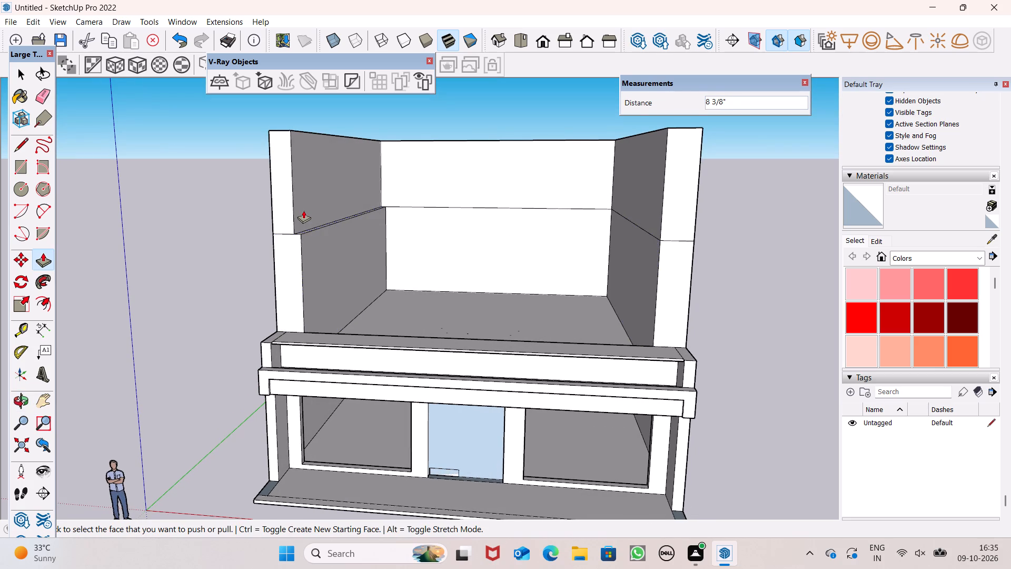
drag(303, 210, 310, 243)
Raise the narrow strip at the floor's front edge into a front wall level with the tops of the thickened side walls.
scroll(320, 227, down, 3)
scroll(319, 228, up, 1)
middle_drag(351, 252, 377, 236)
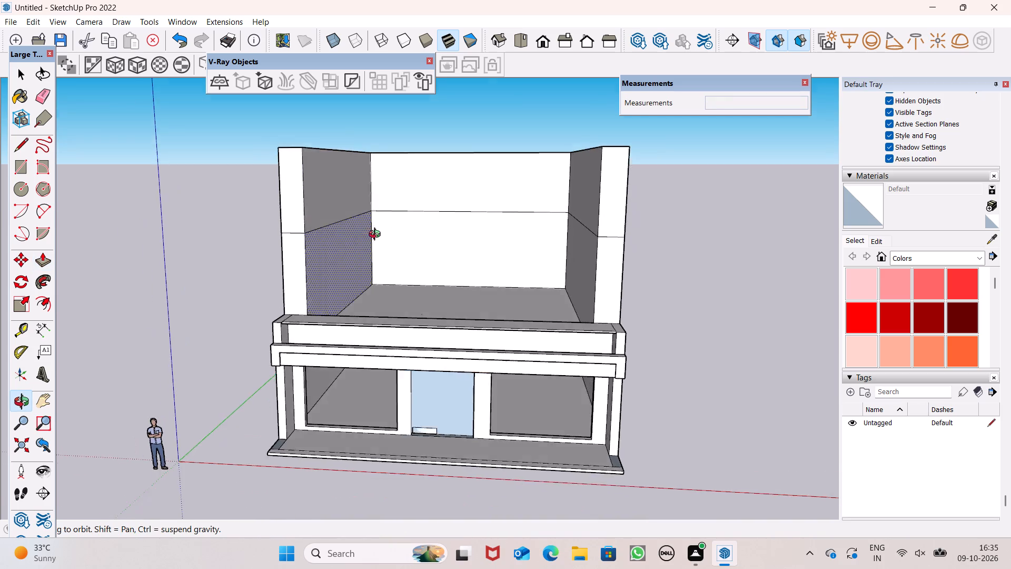
middle_drag(377, 236, 383, 266)
scroll(395, 265, up, 1)
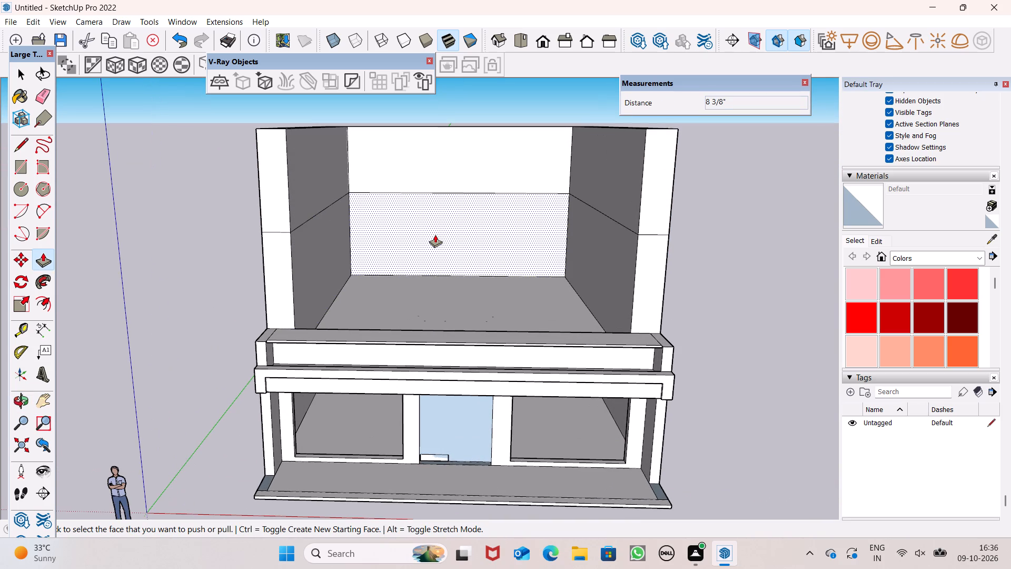
scroll(435, 234, down, 3)
middle_drag(436, 254, 393, 369)
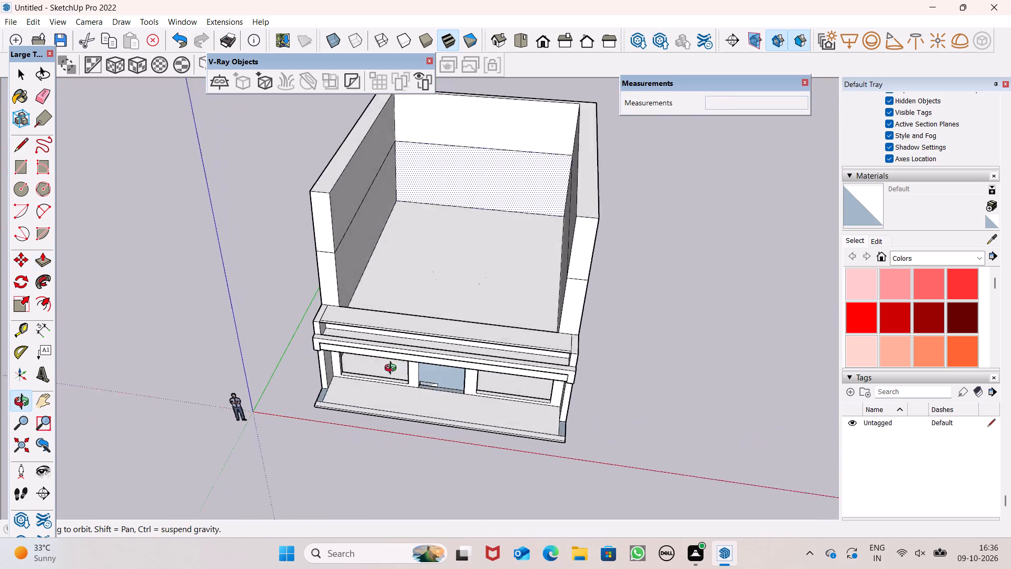
middle_drag(393, 369, 343, 510)
scroll(437, 339, down, 1)
middle_drag(453, 365, 503, 482)
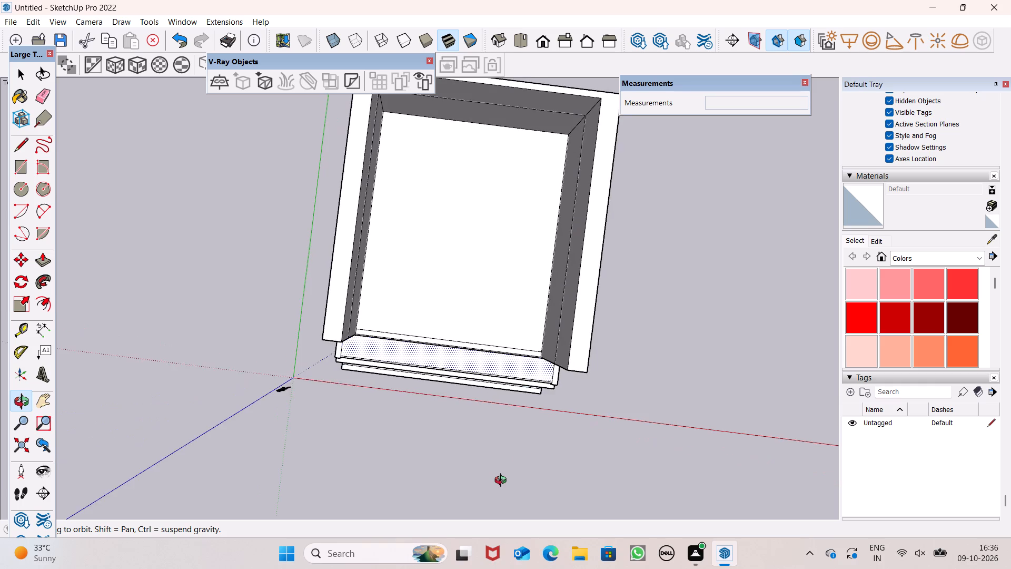
middle_drag(503, 482, 506, 502)
scroll(395, 333, up, 6)
drag(386, 337, 359, 344)
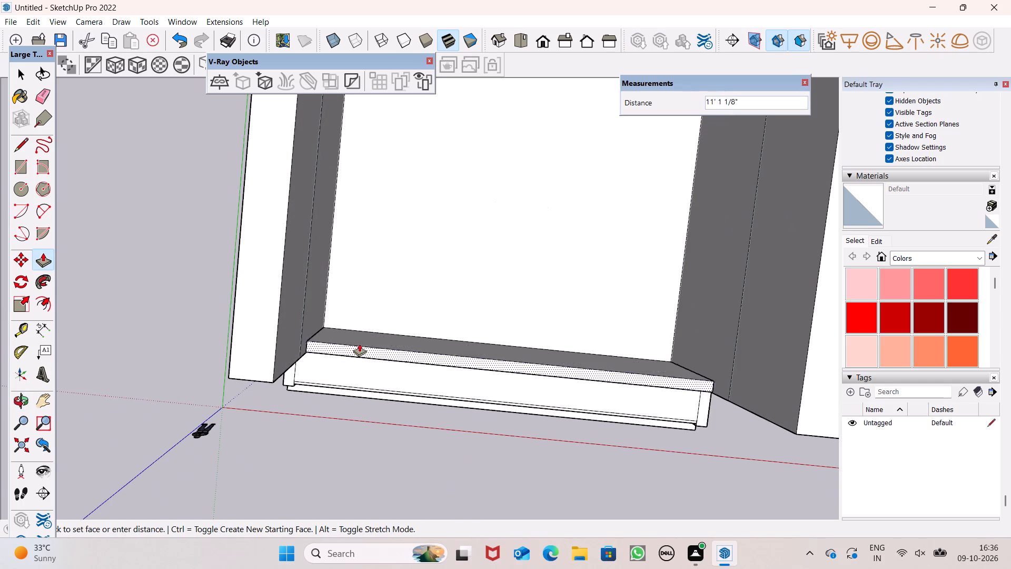
drag(359, 344, 267, 347)
scroll(323, 322, down, 2)
middle_drag(355, 346, 411, 140)
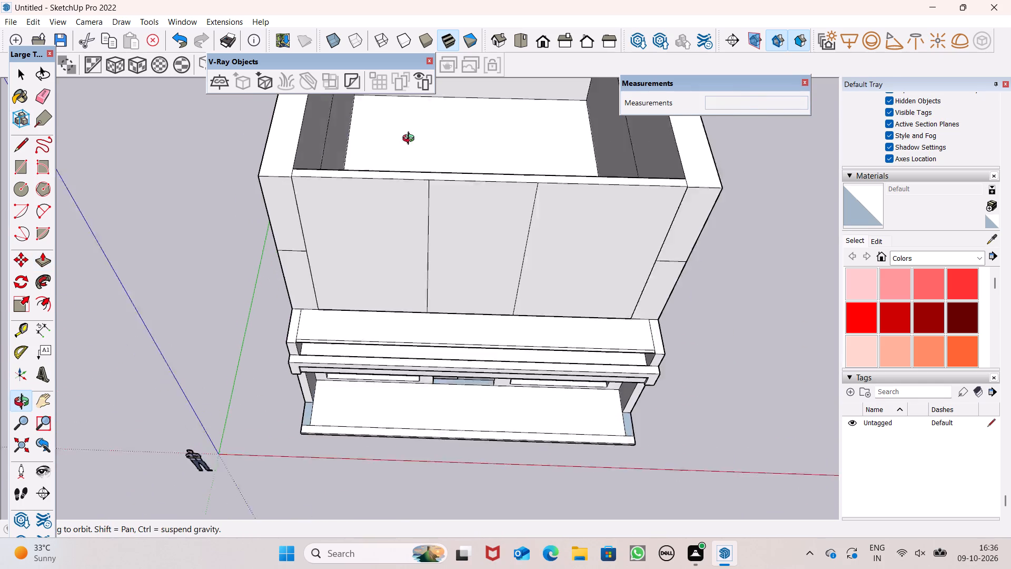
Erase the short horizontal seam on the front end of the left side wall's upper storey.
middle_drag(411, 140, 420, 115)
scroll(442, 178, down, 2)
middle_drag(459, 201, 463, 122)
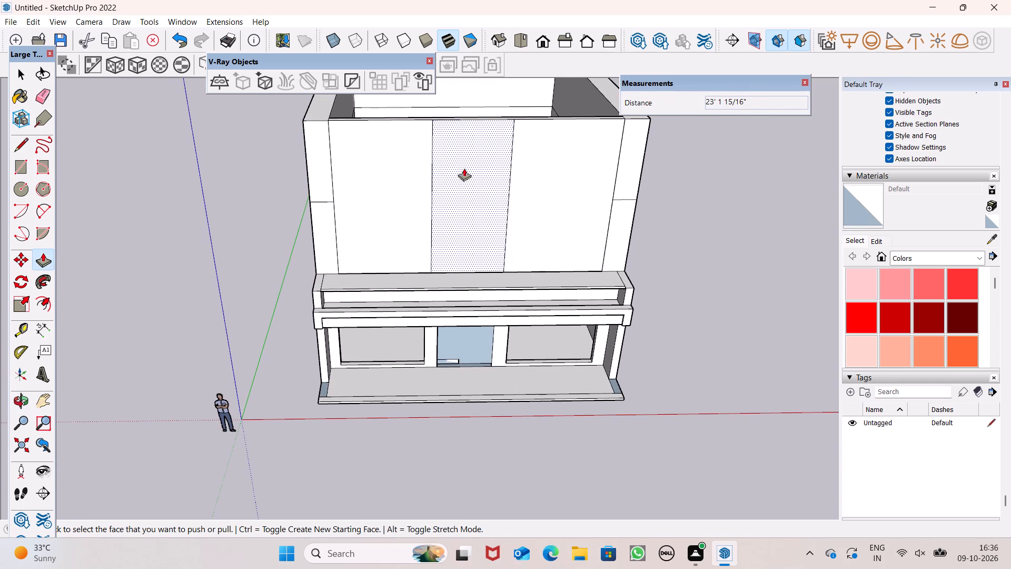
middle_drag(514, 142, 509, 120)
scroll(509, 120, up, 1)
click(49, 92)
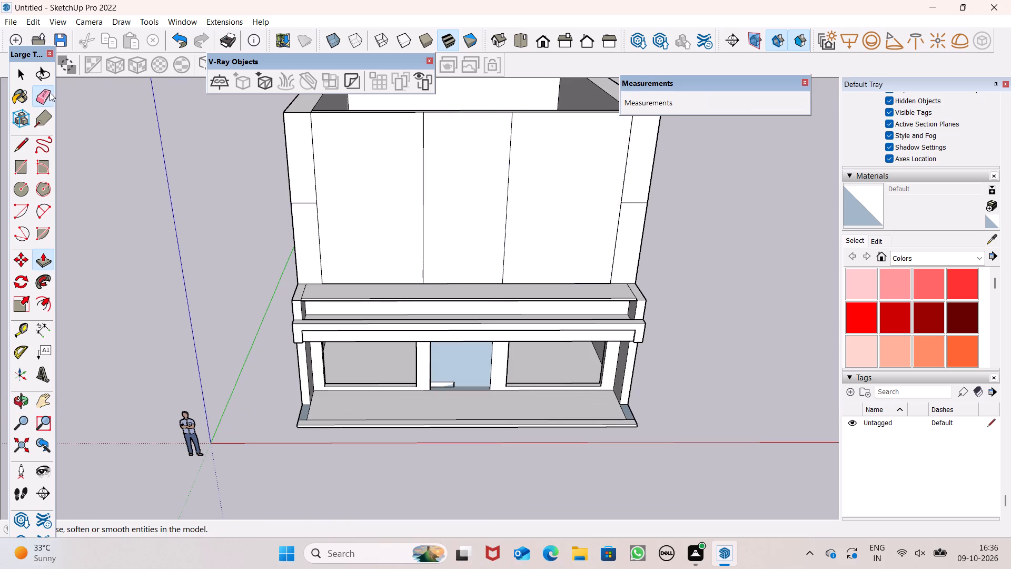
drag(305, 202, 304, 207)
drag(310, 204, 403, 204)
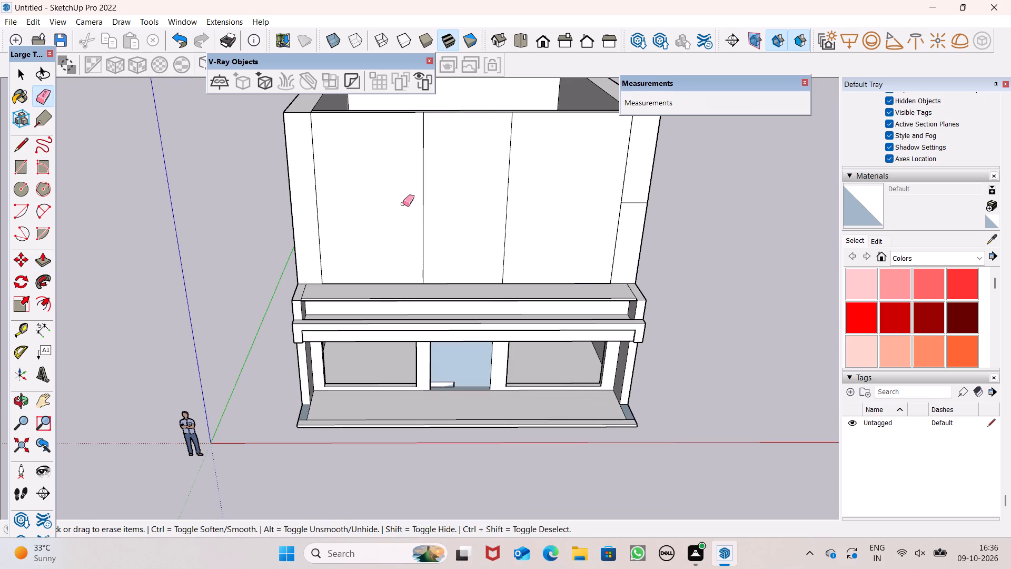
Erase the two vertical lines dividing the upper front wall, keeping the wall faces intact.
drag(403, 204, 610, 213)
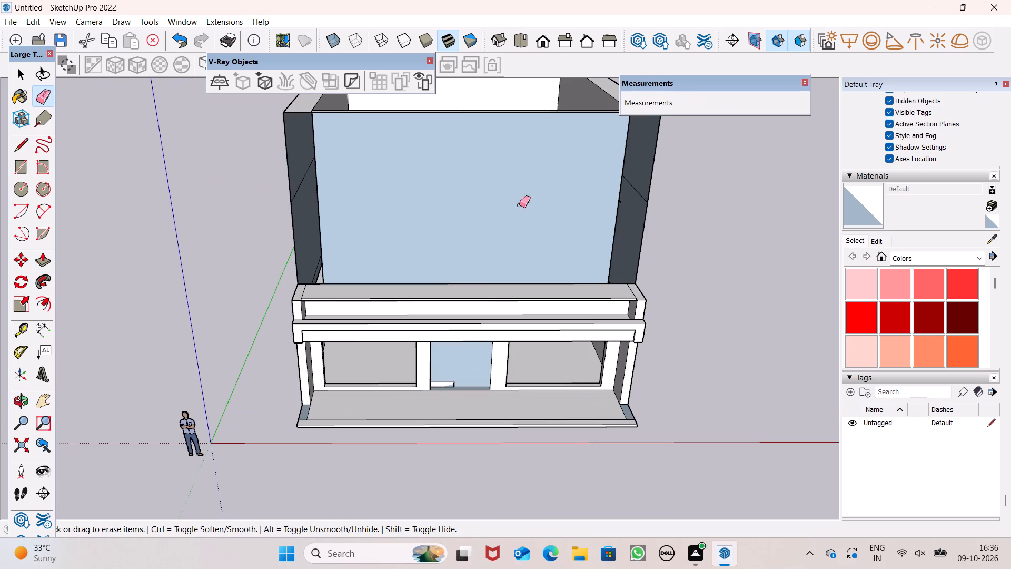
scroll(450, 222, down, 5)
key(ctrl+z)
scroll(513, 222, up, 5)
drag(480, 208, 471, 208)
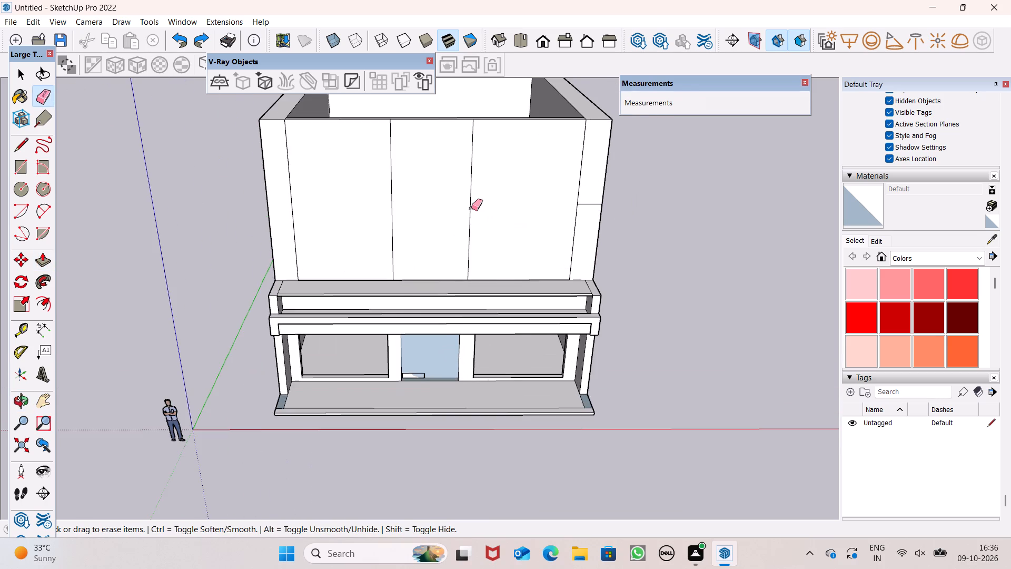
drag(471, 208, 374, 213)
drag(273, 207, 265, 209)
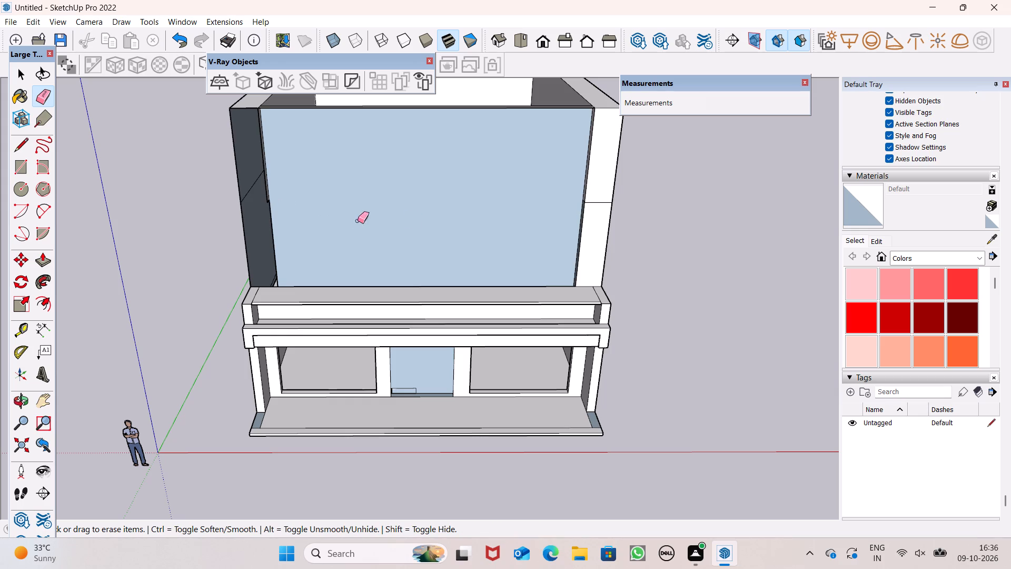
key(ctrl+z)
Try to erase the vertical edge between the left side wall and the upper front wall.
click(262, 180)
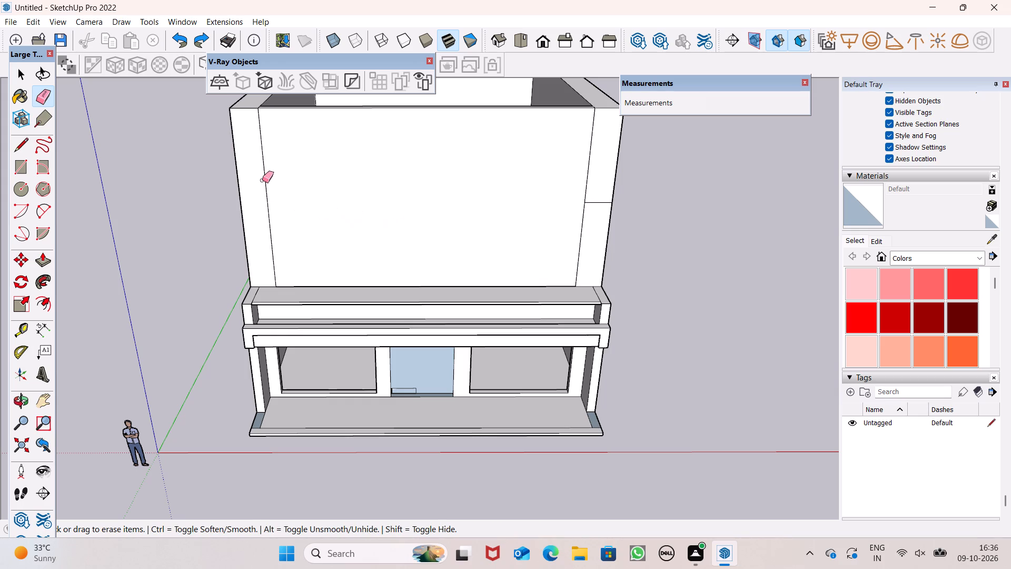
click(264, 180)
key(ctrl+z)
Examine the upper front wall and its joints with the side walls from the front, the sides and above.
scroll(309, 204, down, 3)
middle_drag(400, 211, 286, 288)
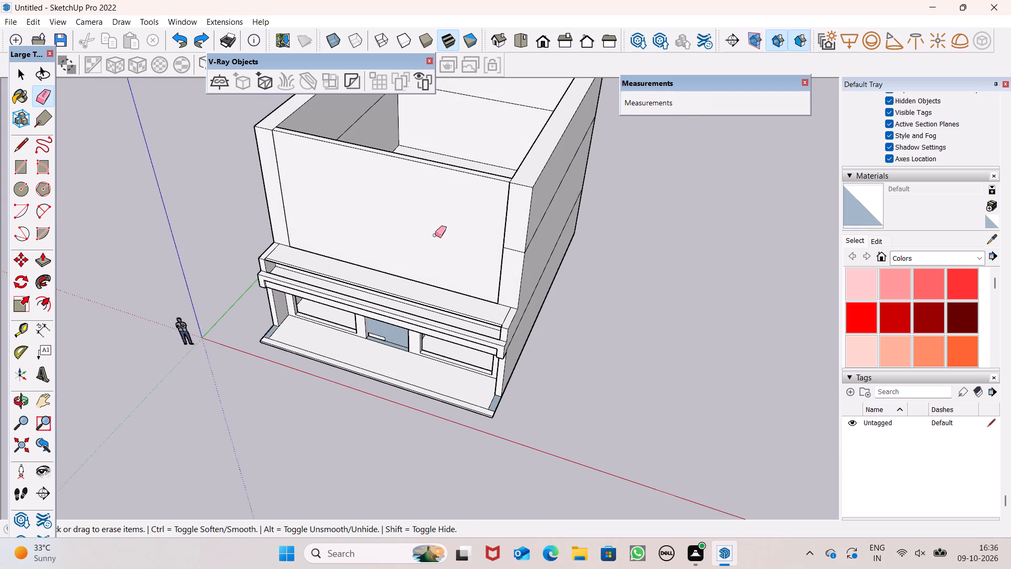
scroll(523, 206, up, 6)
middle_drag(485, 240, 566, 77)
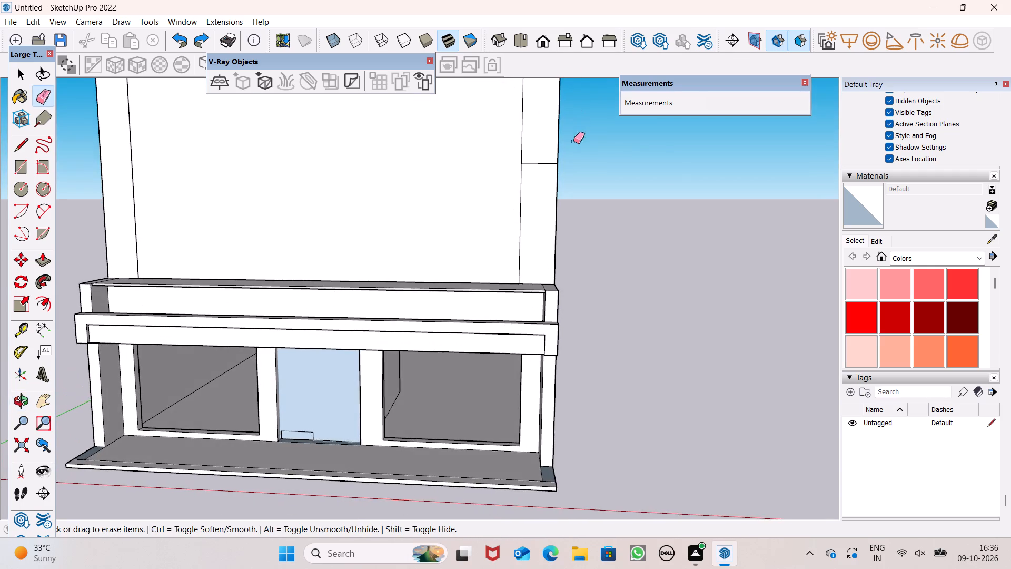
scroll(568, 167, down, 1)
middle_drag(561, 207, 355, 229)
scroll(429, 240, up, 8)
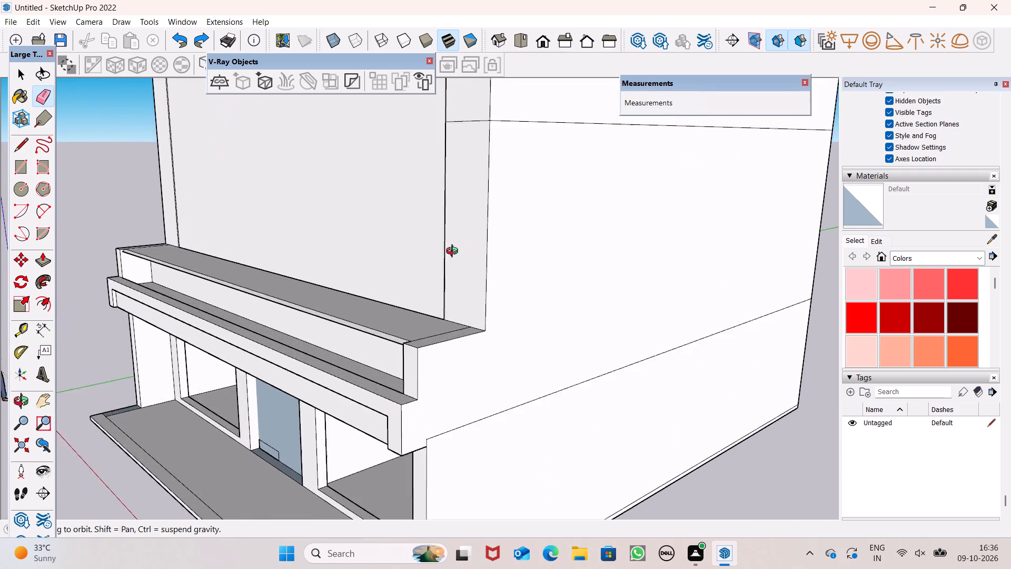
middle_click(454, 252)
scroll(454, 252, up, 9)
middle_drag(440, 284, 351, 345)
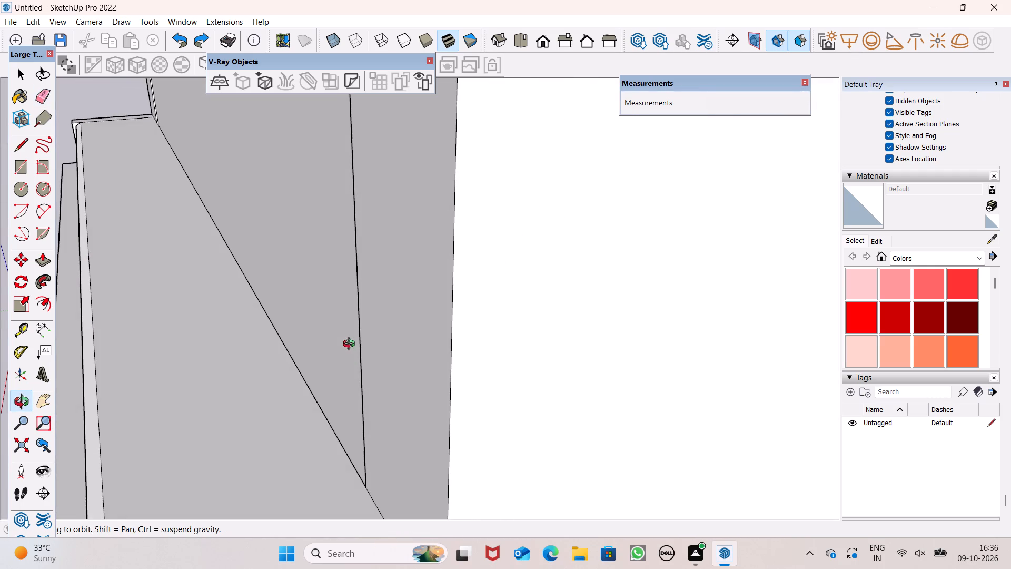
middle_drag(351, 345, 505, 325)
scroll(506, 318, up, 1)
scroll(511, 308, down, 13)
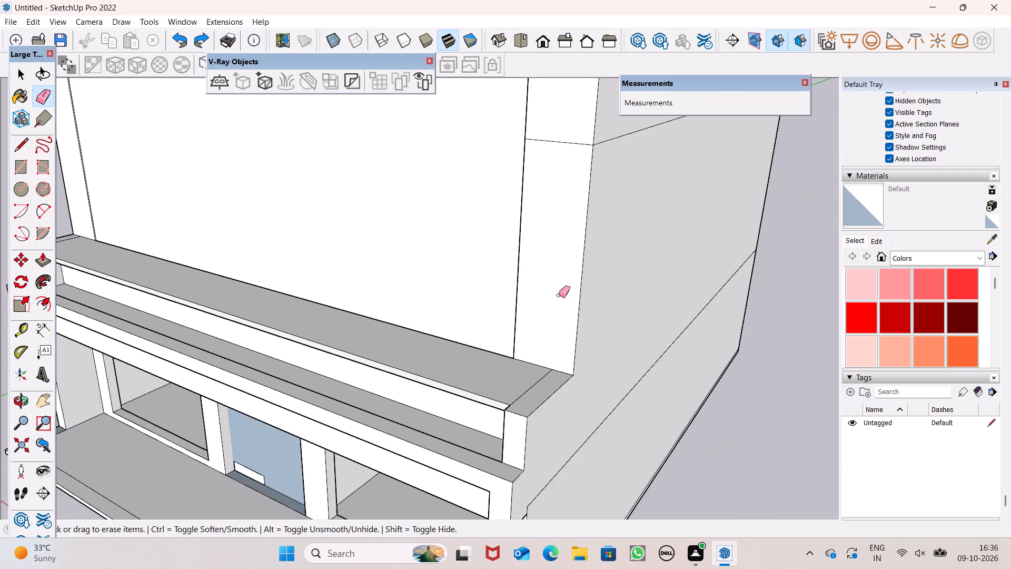
scroll(559, 297, down, 7)
scroll(588, 309, up, 1)
scroll(584, 299, down, 5)
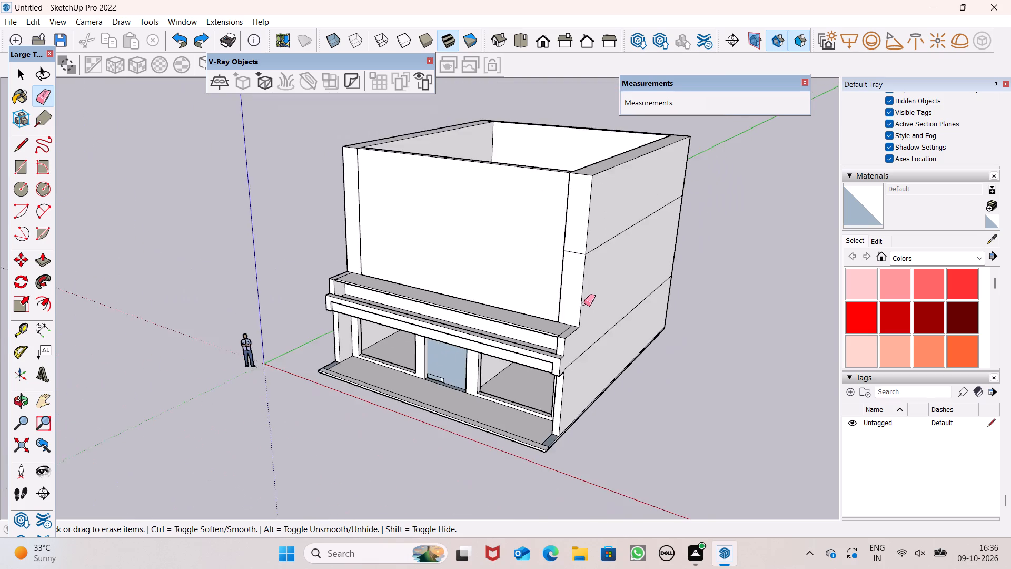
scroll(584, 303, down, 5)
middle_drag(578, 304, 759, 356)
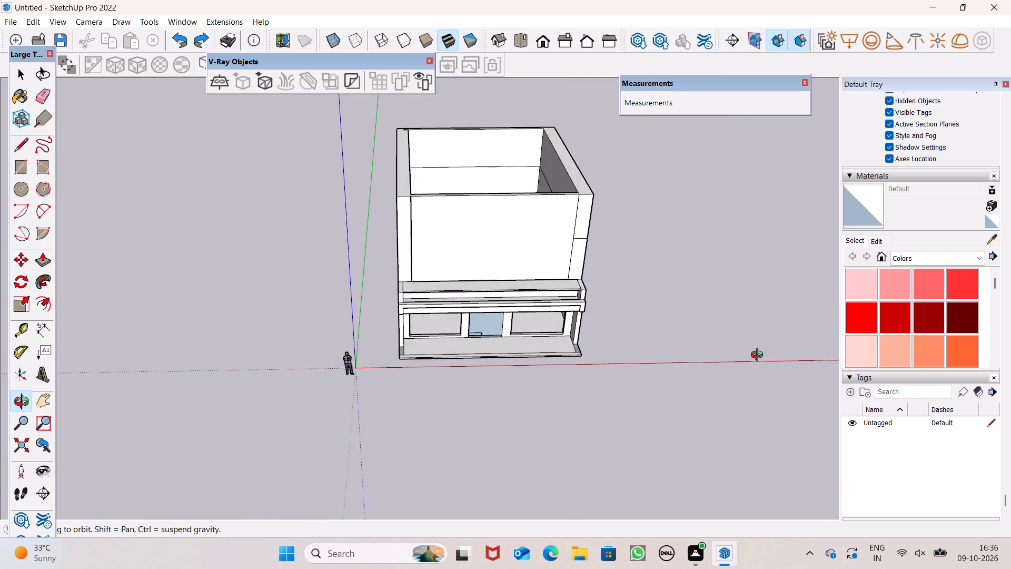
middle_drag(759, 356, 237, 442)
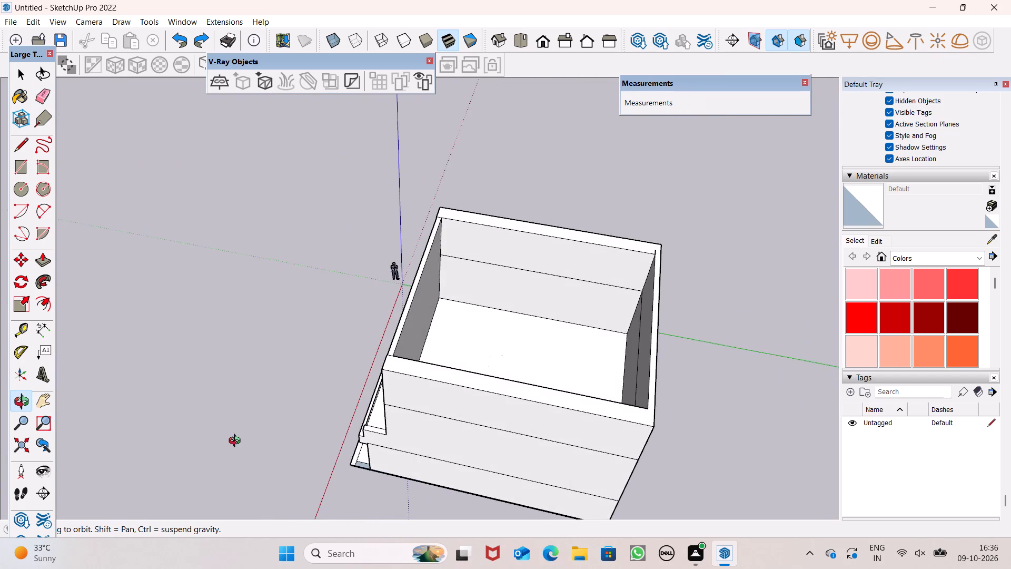
middle_drag(237, 442, 116, 389)
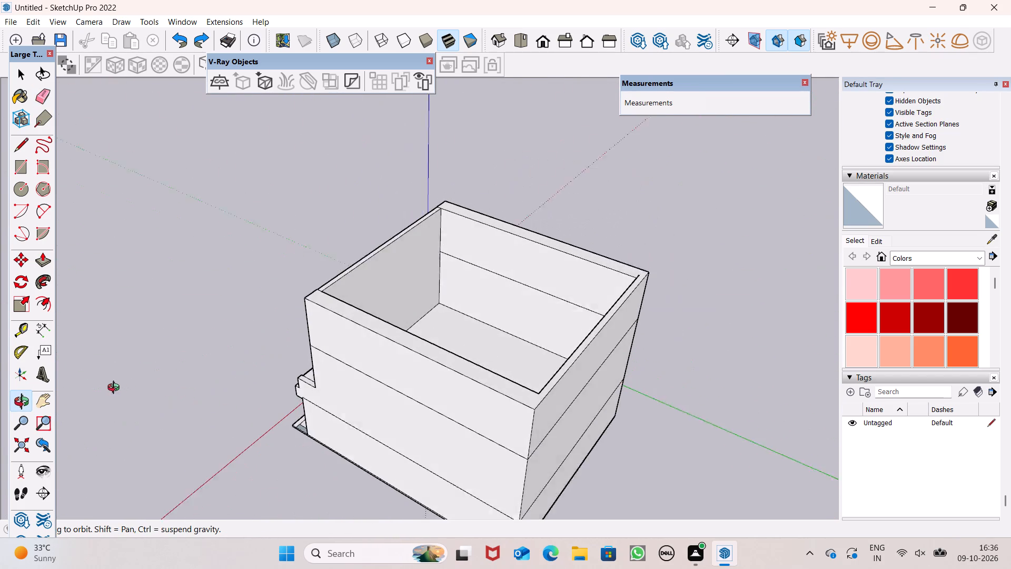
middle_drag(116, 389, 114, 389)
scroll(405, 275, up, 2)
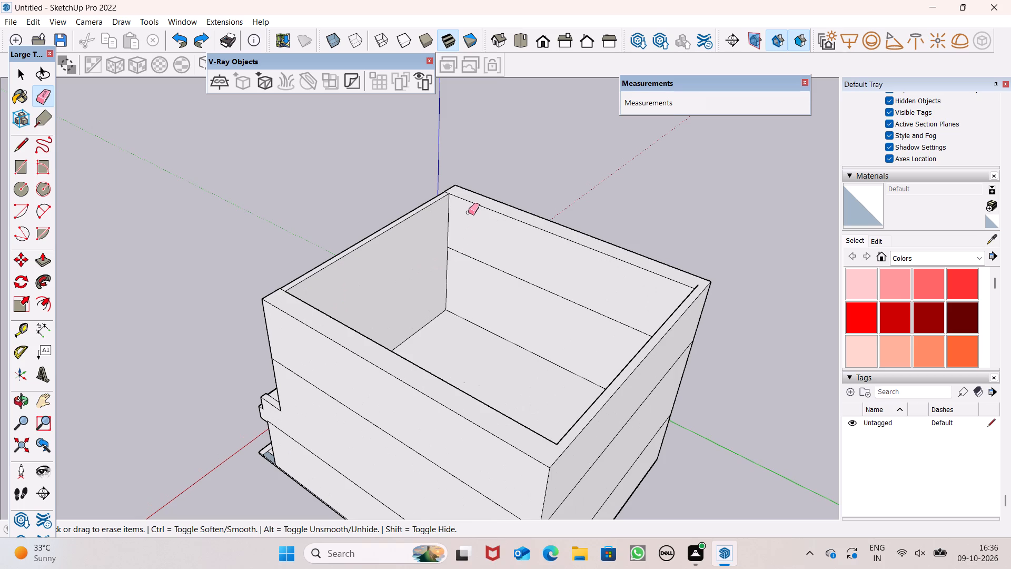
middle_drag(456, 230, 710, 209)
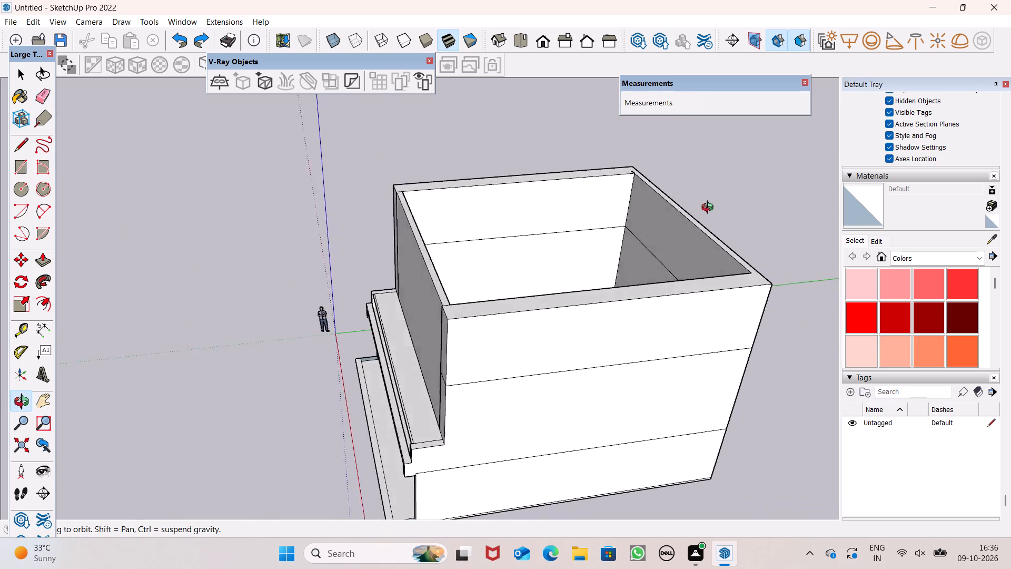
middle_drag(710, 209, 914, 106)
middle_drag(567, 197, 617, 223)
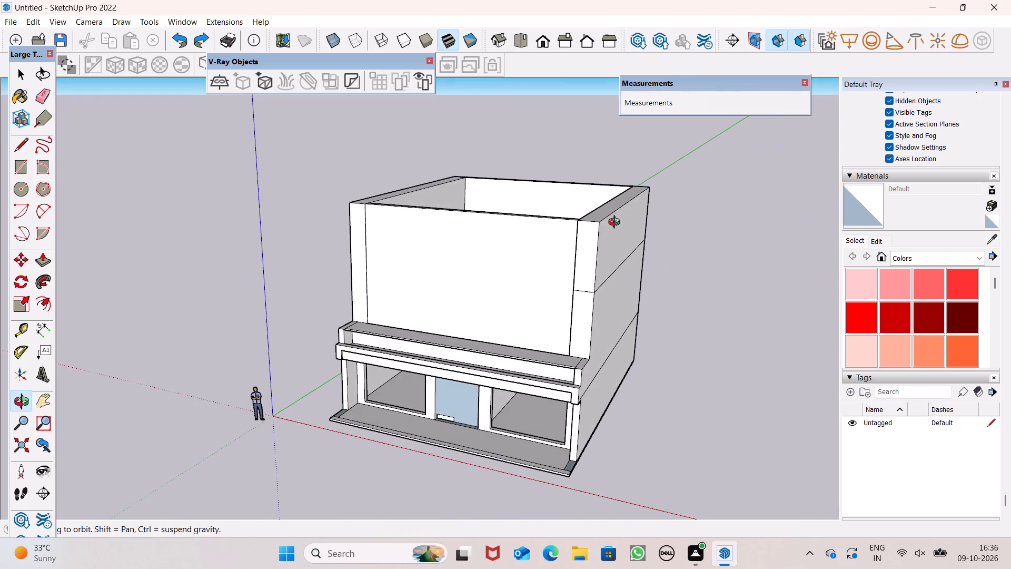
middle_drag(617, 223, 746, 180)
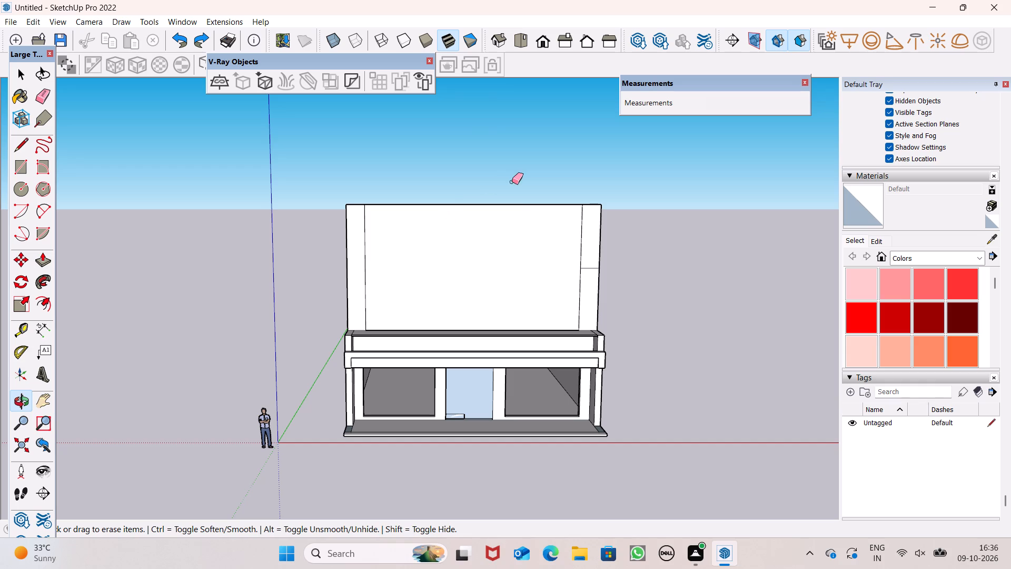
middle_drag(518, 220, 471, 240)
scroll(471, 240, up, 1)
middle_drag(457, 252, 441, 292)
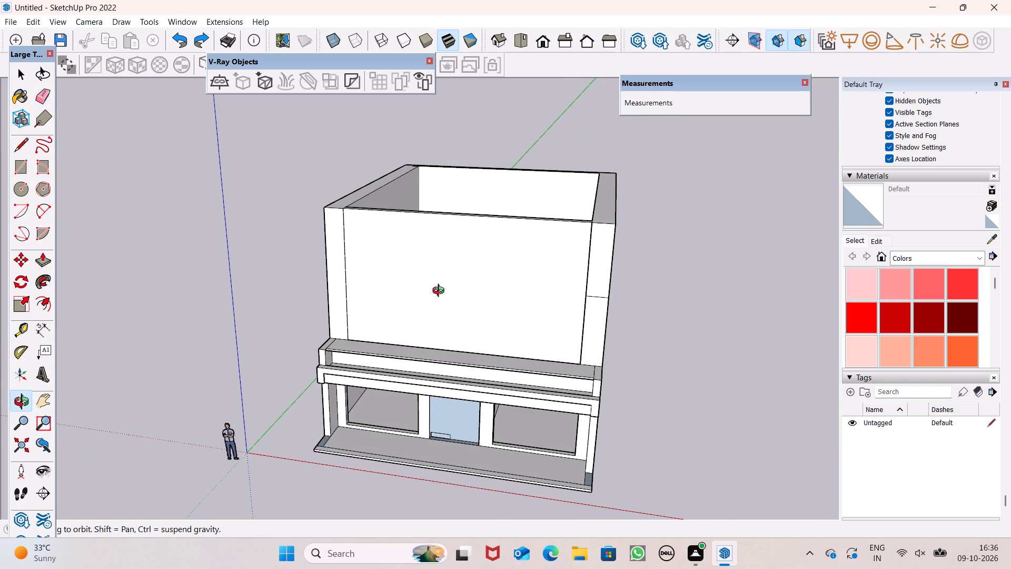
middle_drag(441, 292, 441, 292)
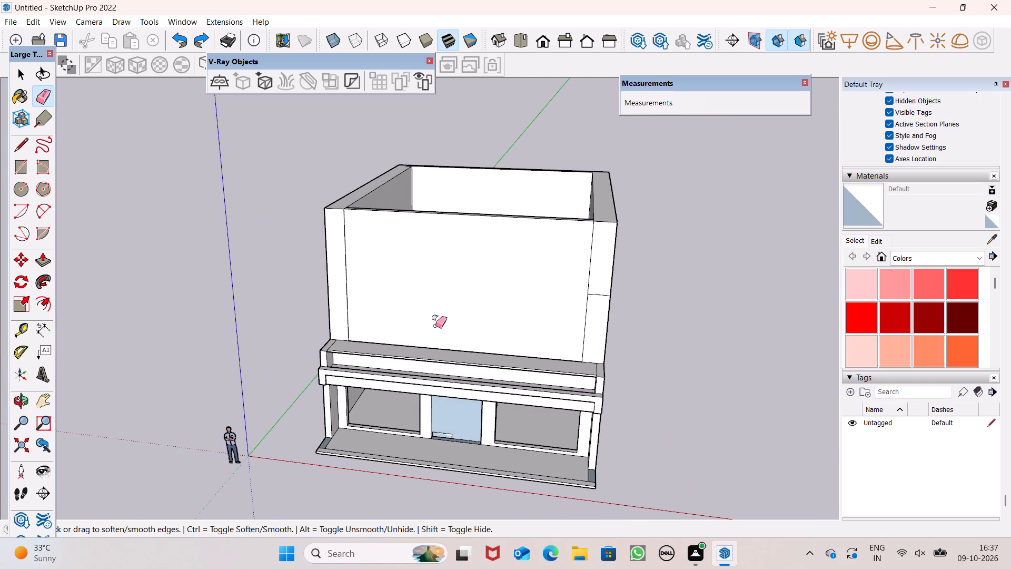
Undo the seam and dividing-line erasures and the raising of the upper front wall.
key(ctrl+z)
key(ctrl+z)
key(ctrl+z)
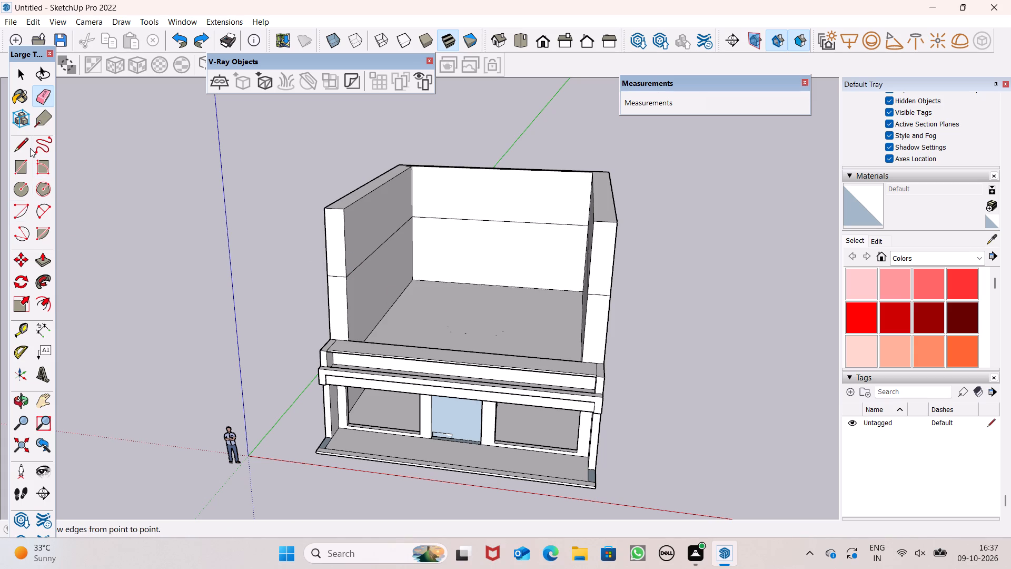
Thicken the left side wall's upper section inward by 5 9/16" and bring its lower section flush with it.
click(44, 260)
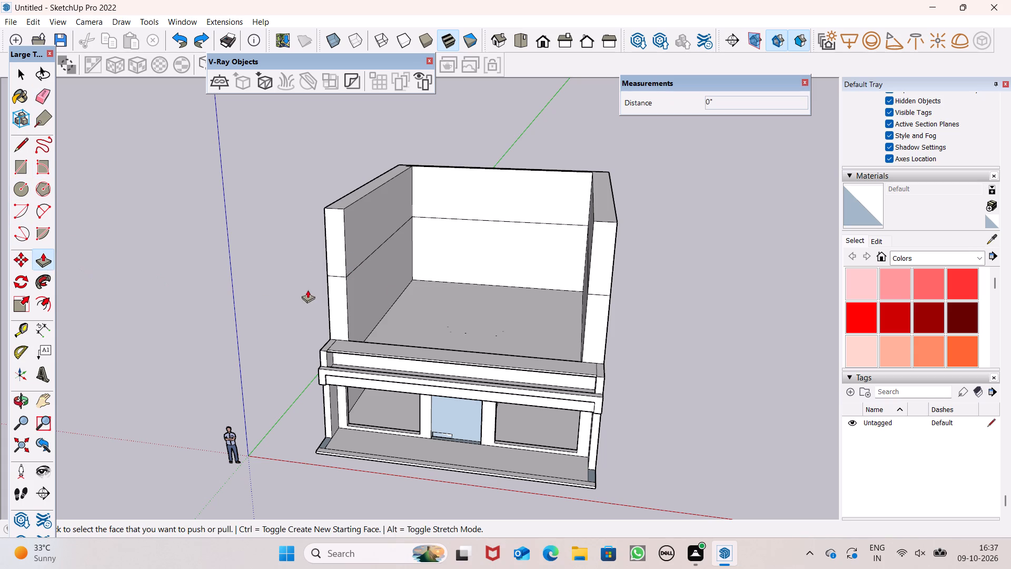
drag(357, 251, 358, 250)
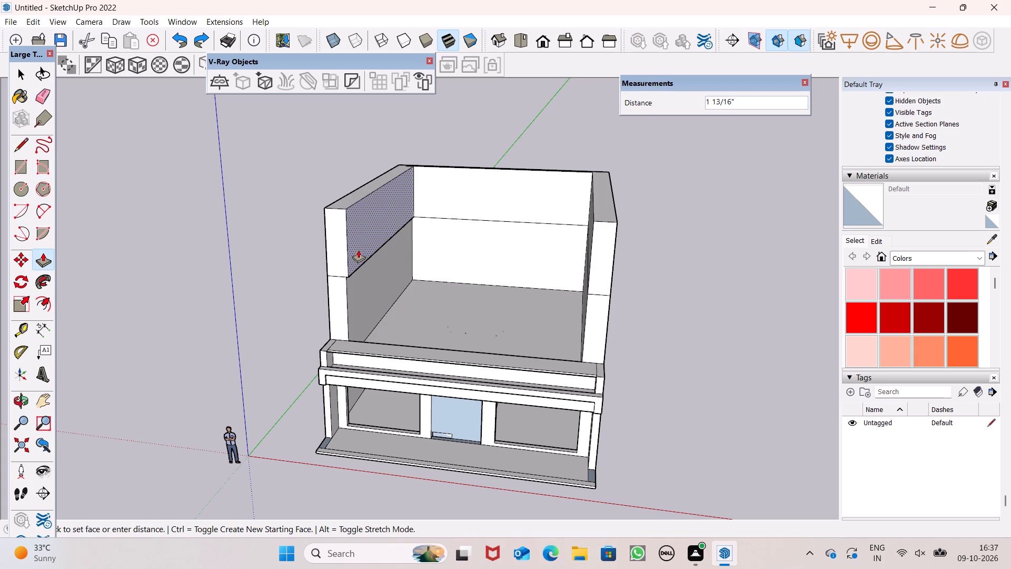
drag(358, 250, 360, 257)
scroll(332, 302, up, 1)
middle_drag(337, 301, 384, 250)
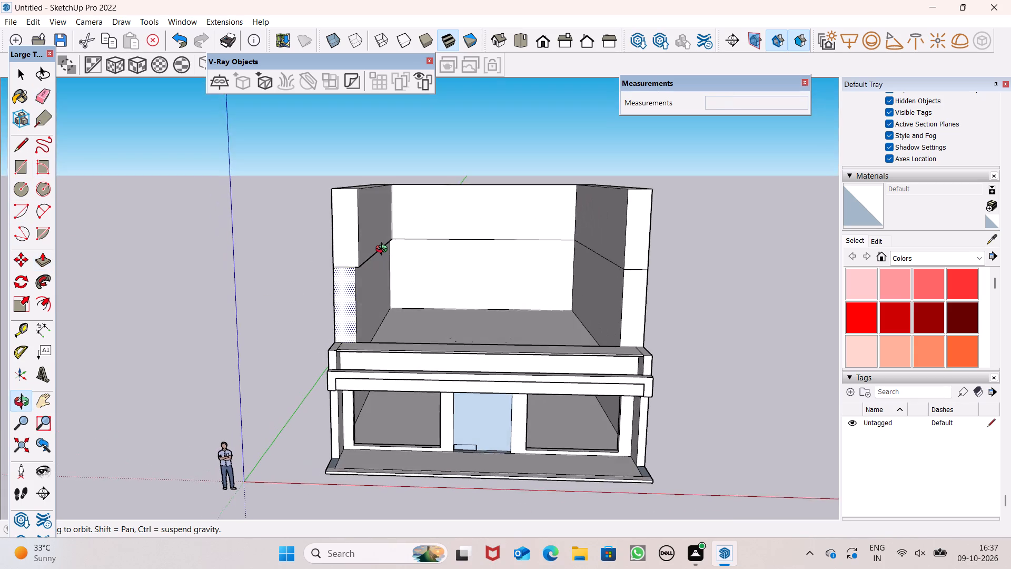
middle_drag(384, 250, 384, 250)
scroll(370, 285, up, 5)
middle_drag(359, 308, 334, 260)
scroll(349, 293, up, 1)
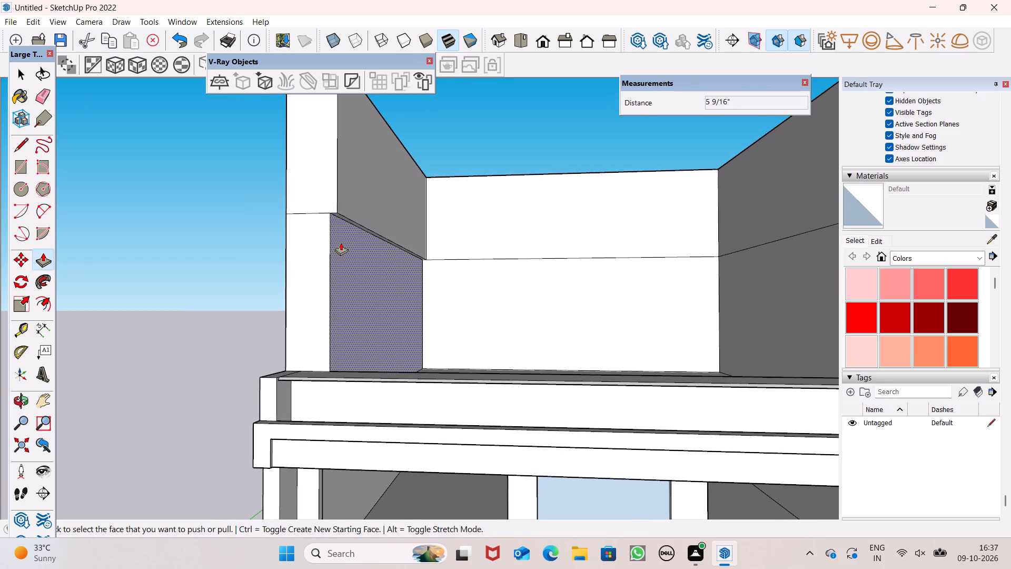
drag(341, 242, 356, 192)
Thicken the right side wall's lower section slightly inward and bring its upper section flush with it.
scroll(299, 229, down, 9)
middle_drag(315, 260, 415, 399)
scroll(558, 244, up, 1)
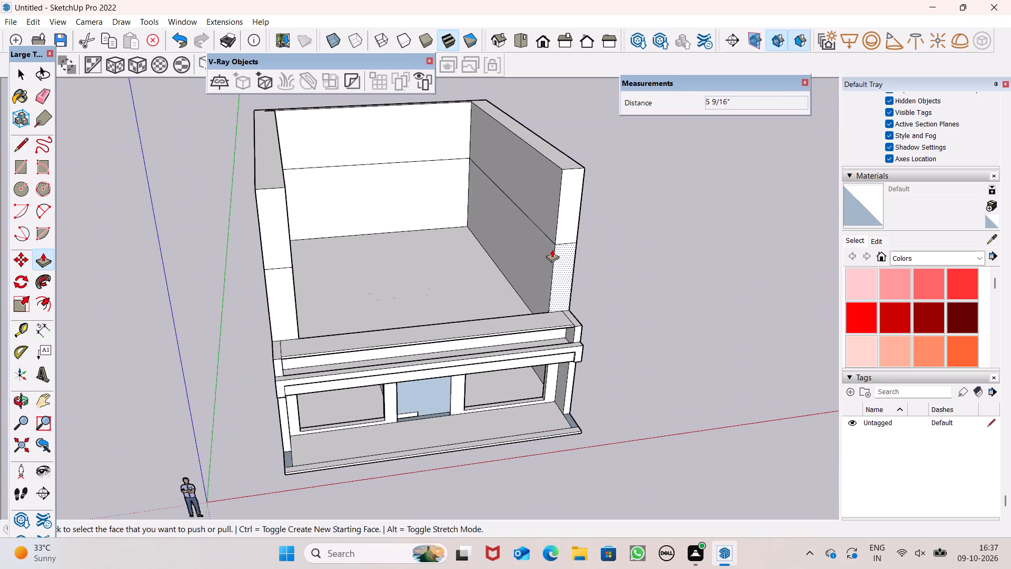
click(552, 249)
drag(551, 215, 547, 223)
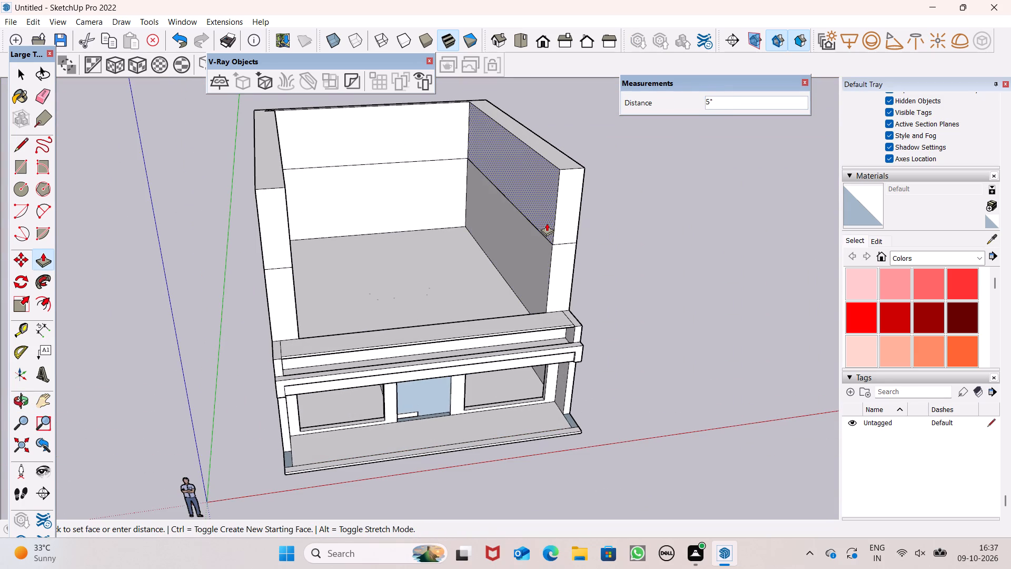
drag(547, 223, 542, 270)
Raise the upper front wall strip between the side walls by 23' 1 15/16" to the side walls' top.
scroll(547, 300, down, 2)
middle_drag(543, 313, 532, 248)
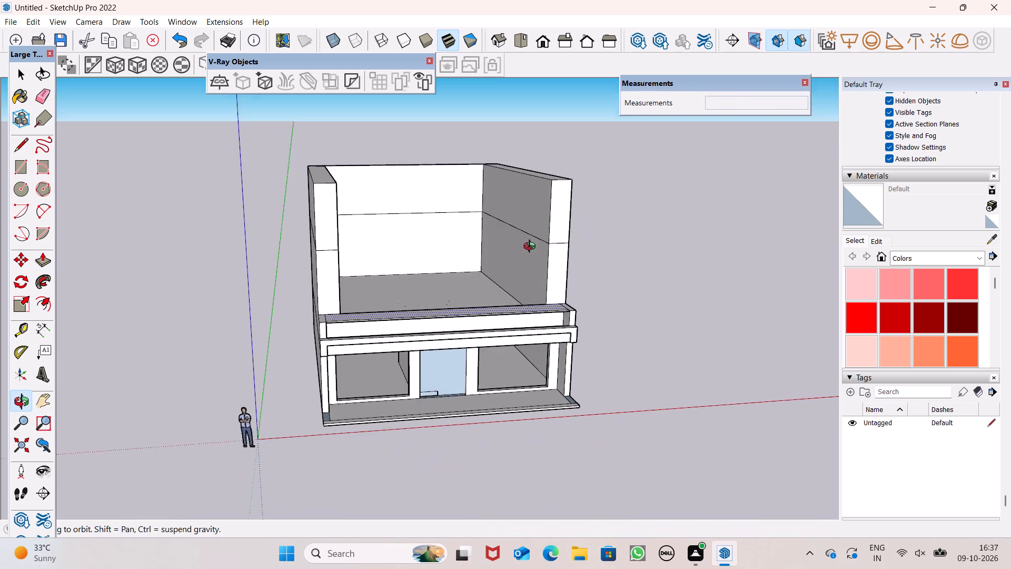
middle_drag(532, 248, 480, 245)
key(space)
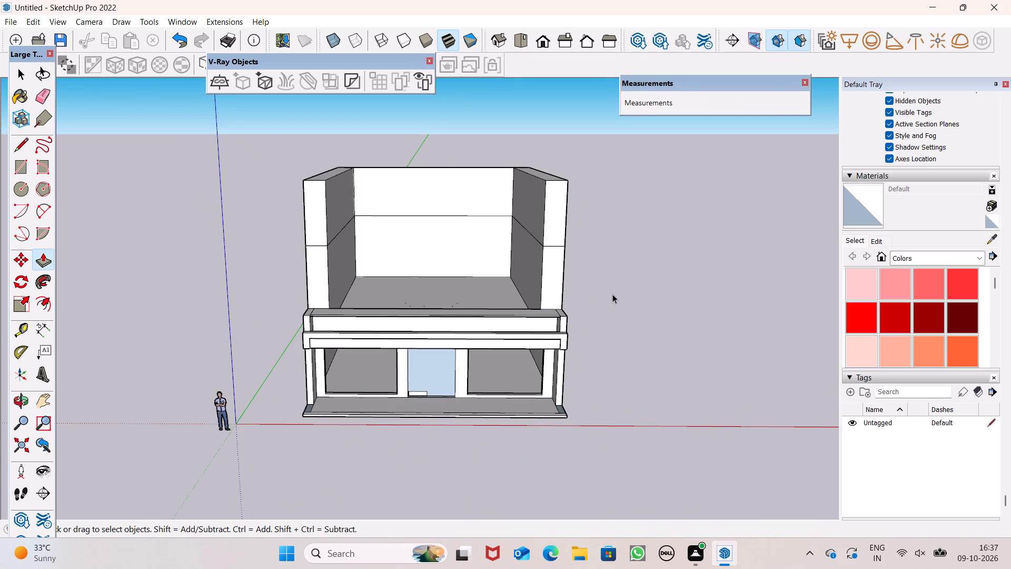
middle_drag(612, 294, 214, 551)
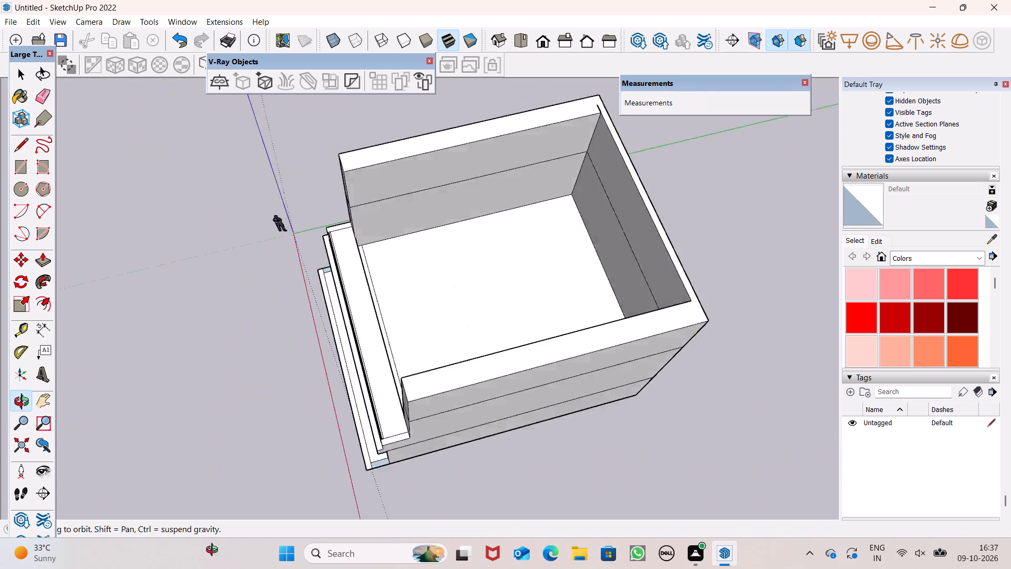
middle_drag(214, 551, 61, 515)
scroll(322, 332, up, 1)
middle_drag(389, 303, 358, 376)
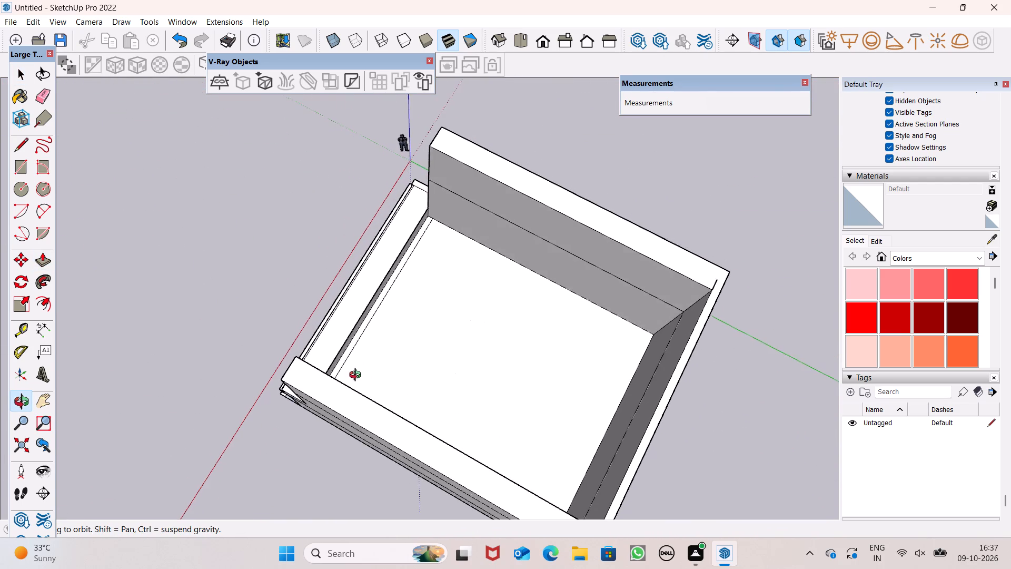
middle_drag(358, 376, 360, 376)
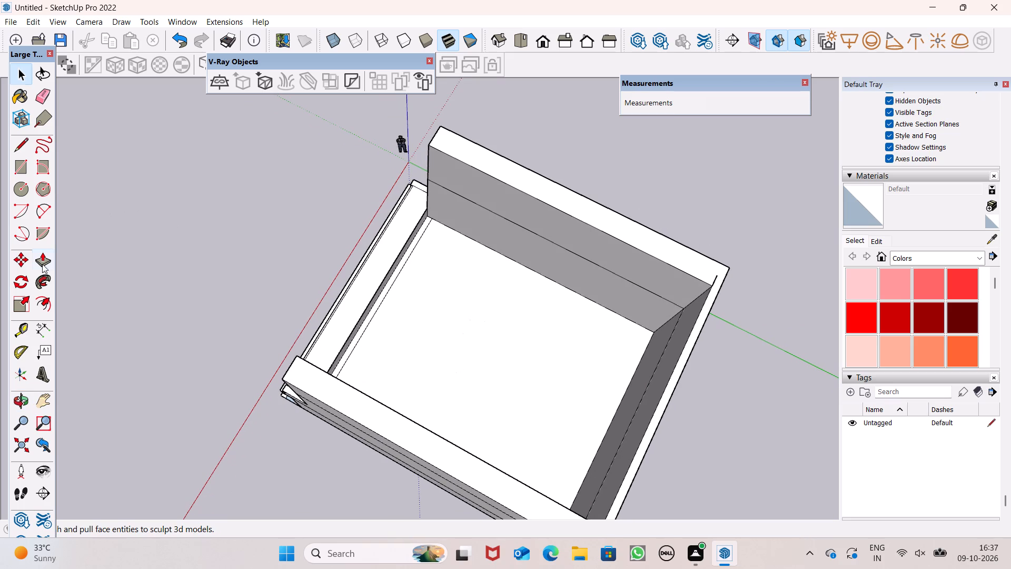
drag(38, 262, 46, 263)
drag(373, 313, 363, 318)
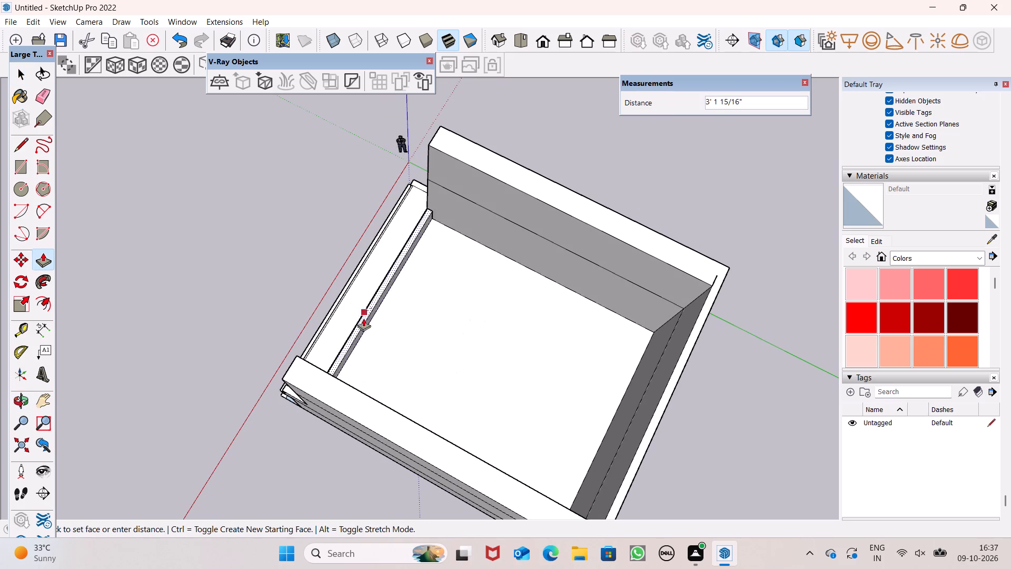
drag(363, 318, 299, 369)
scroll(379, 337, down, 3)
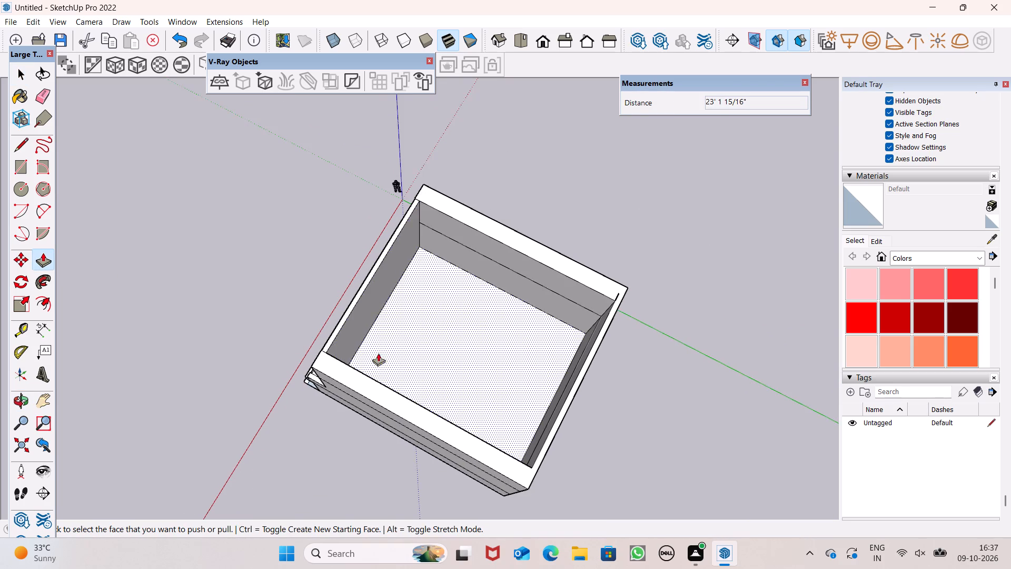
Erase the two vertical dividing lines on the upper front wall's outer face.
middle_drag(378, 354, 887, 98)
scroll(887, 98, up, 1)
middle_drag(625, 183, 695, 158)
scroll(695, 158, up, 1)
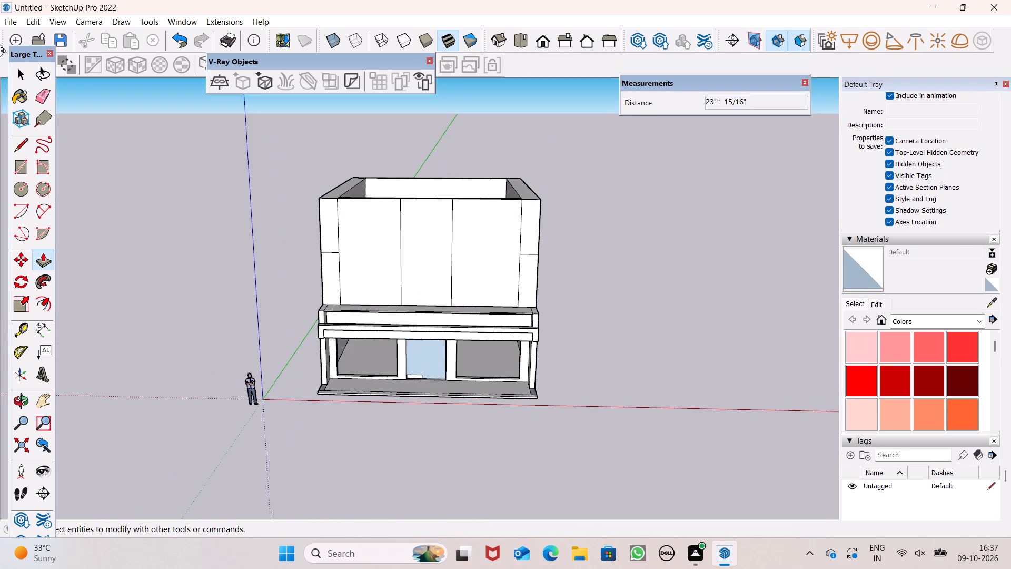
click(38, 98)
scroll(258, 185, up, 2)
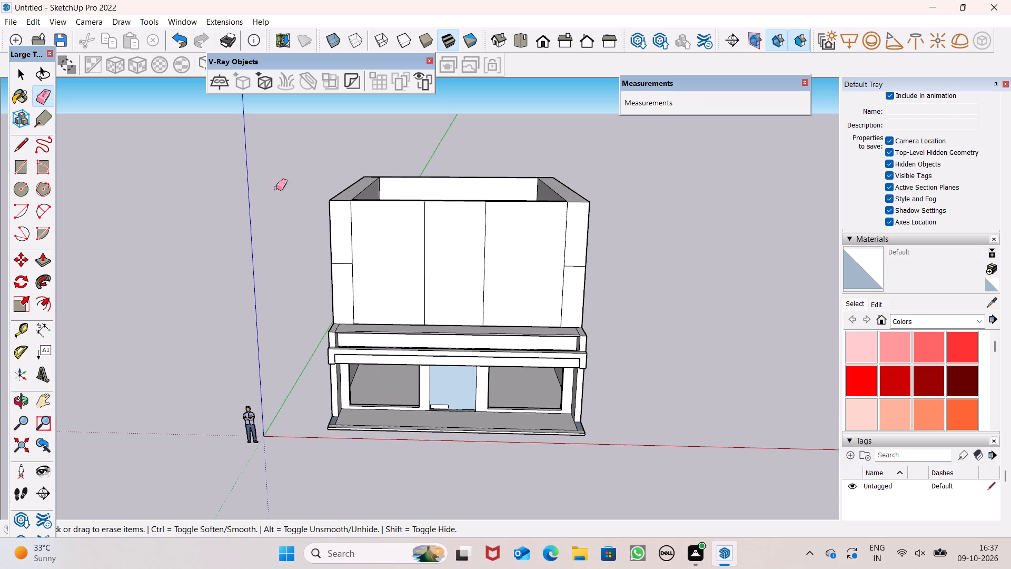
scroll(408, 227, up, 1)
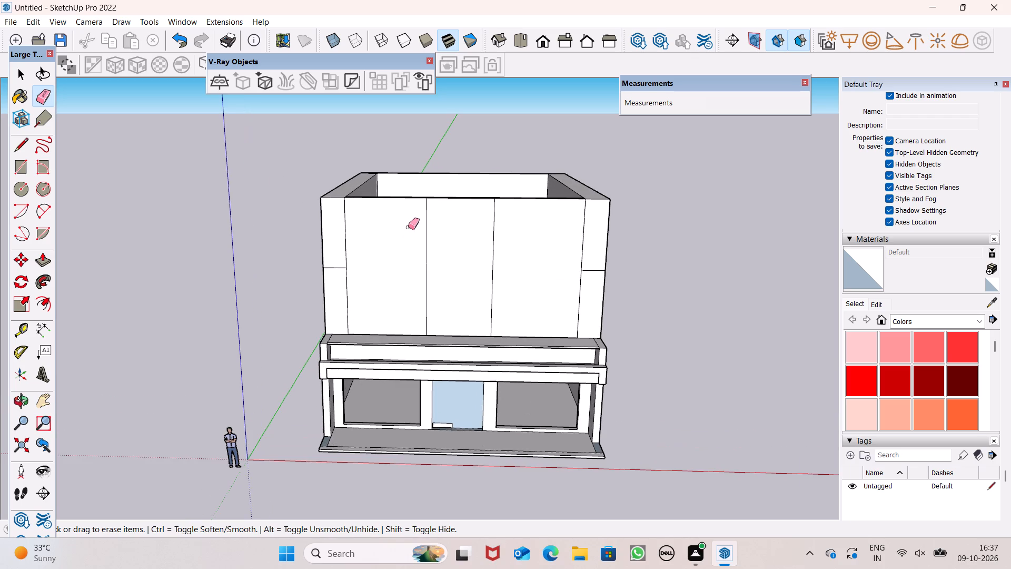
scroll(442, 210, up, 4)
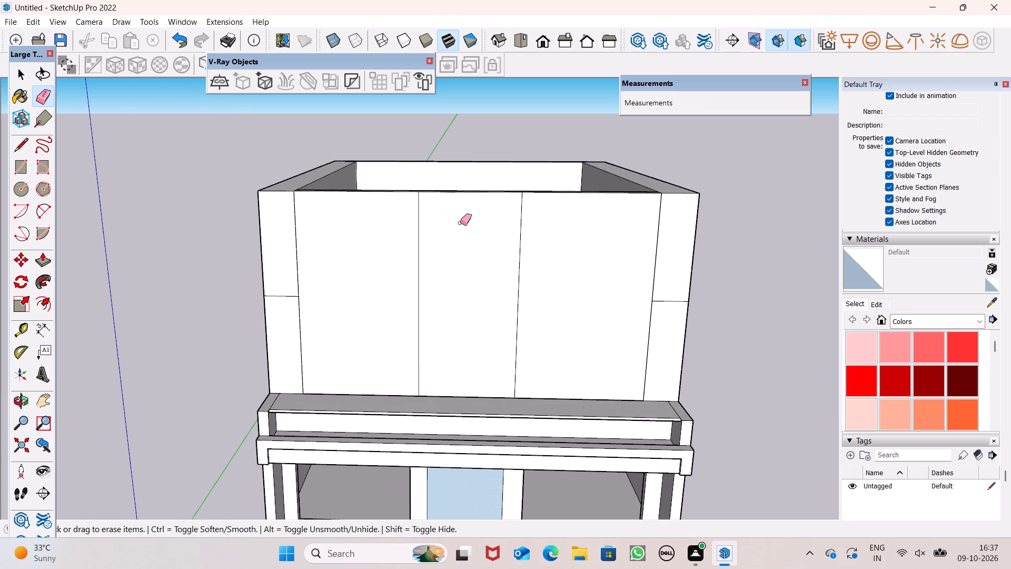
drag(463, 236, 519, 267)
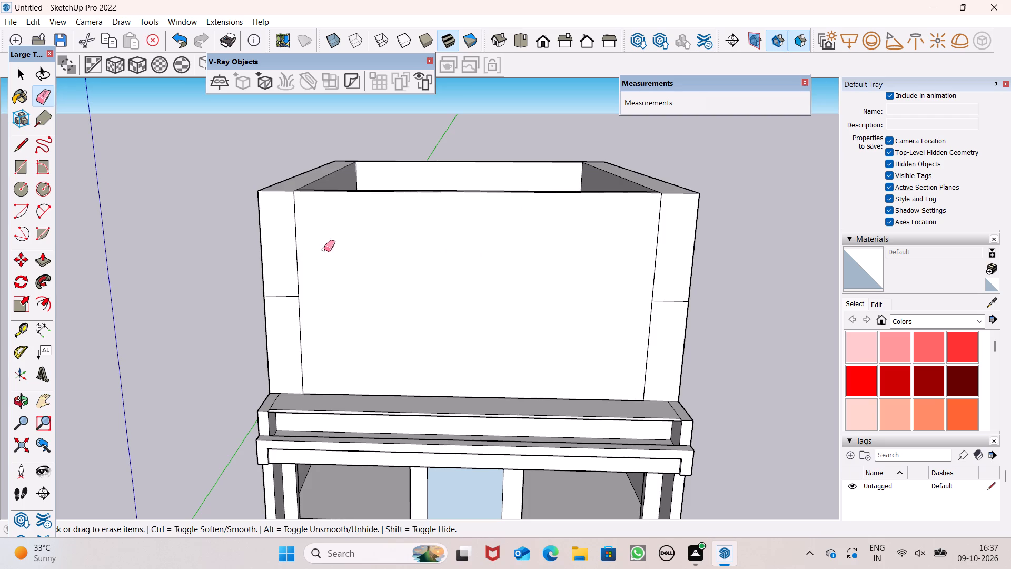
Erase the stray line on the wall tops at the building's back-left corner.
middle_drag(324, 249, 321, 280)
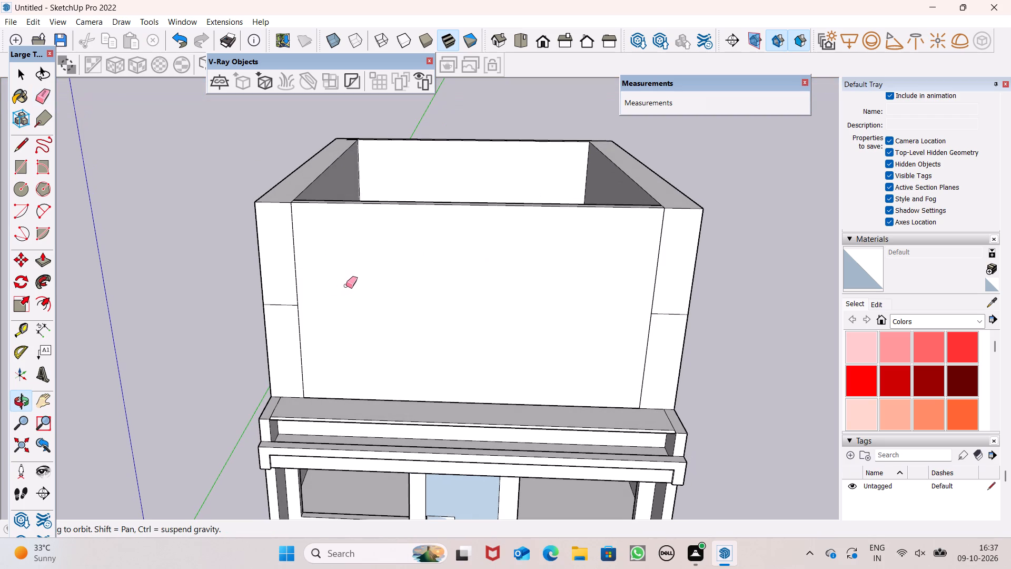
scroll(442, 307, down, 1)
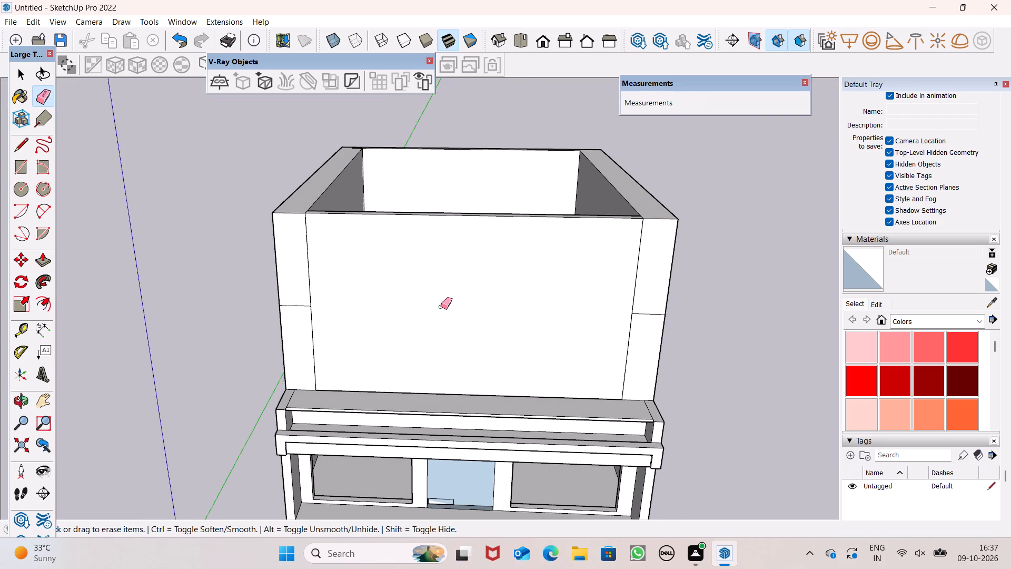
middle_drag(427, 304, 420, 360)
scroll(414, 339, down, 2)
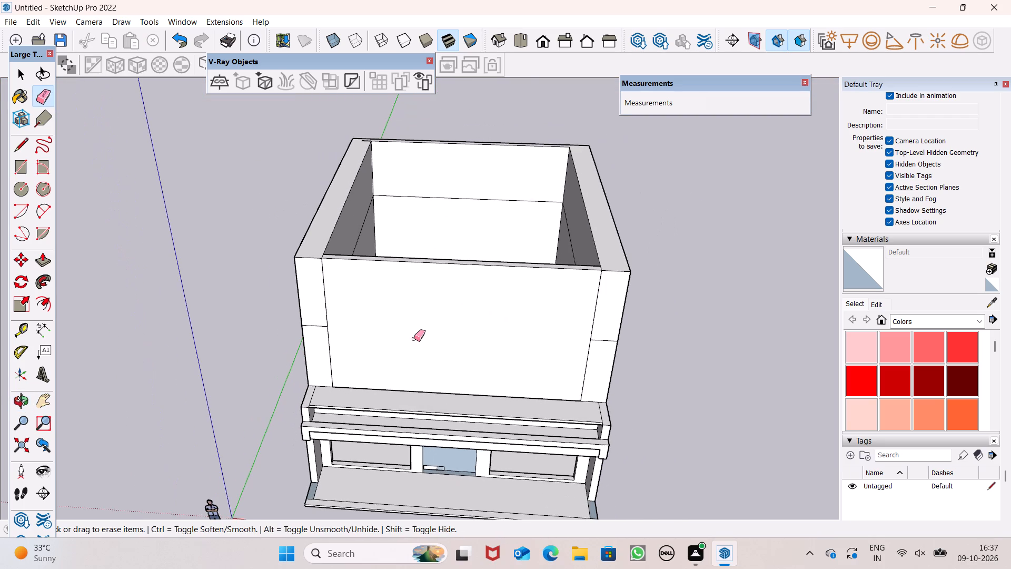
middle_drag(413, 337, 409, 357)
scroll(395, 337, down, 1)
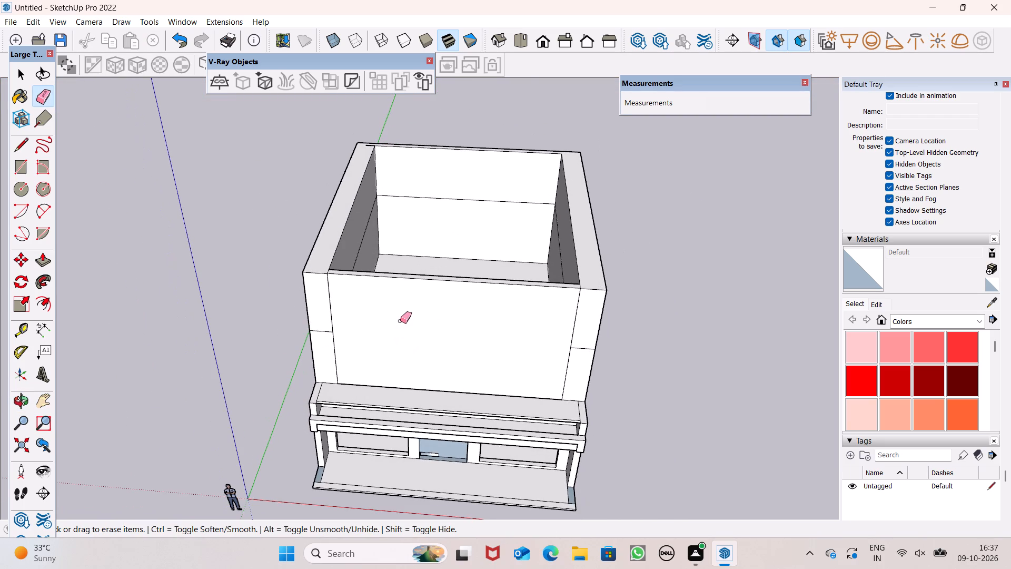
scroll(419, 284, down, 2)
middle_drag(437, 293, 378, 329)
scroll(389, 296, down, 2)
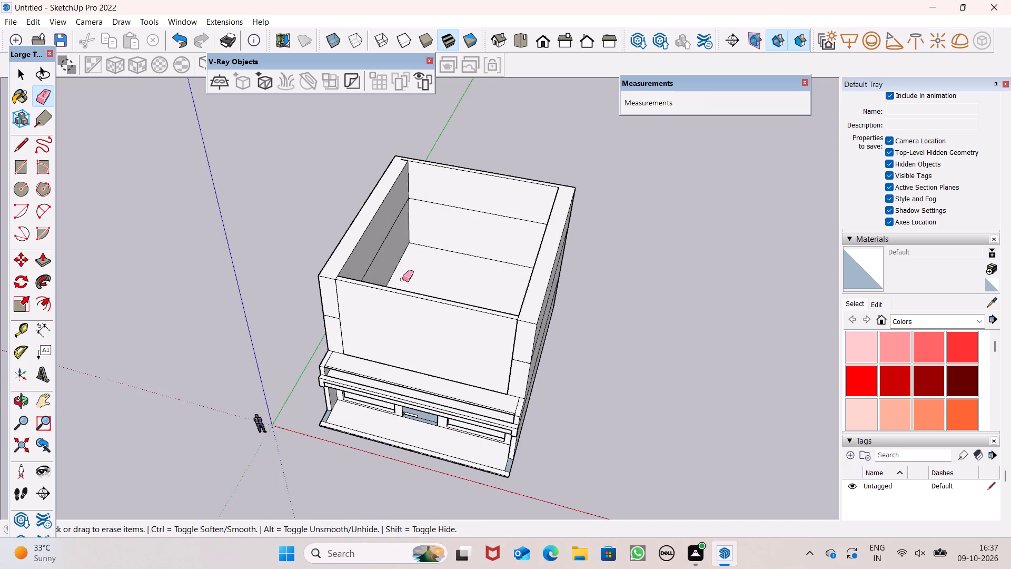
scroll(452, 223, up, 2)
scroll(465, 215, down, 1)
scroll(474, 211, up, 3)
scroll(557, 174, up, 5)
scroll(289, 117, up, 6)
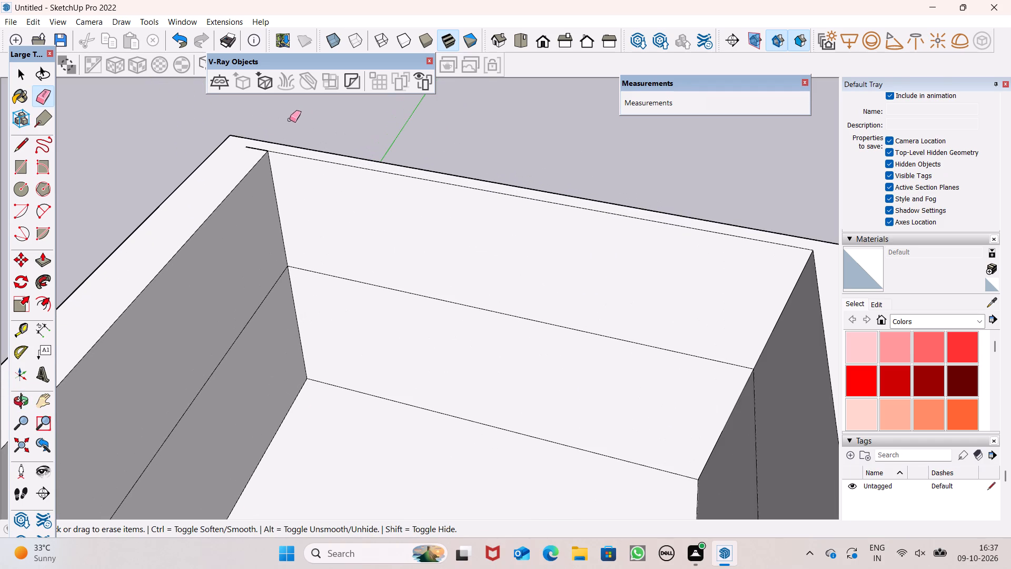
drag(254, 146, 248, 151)
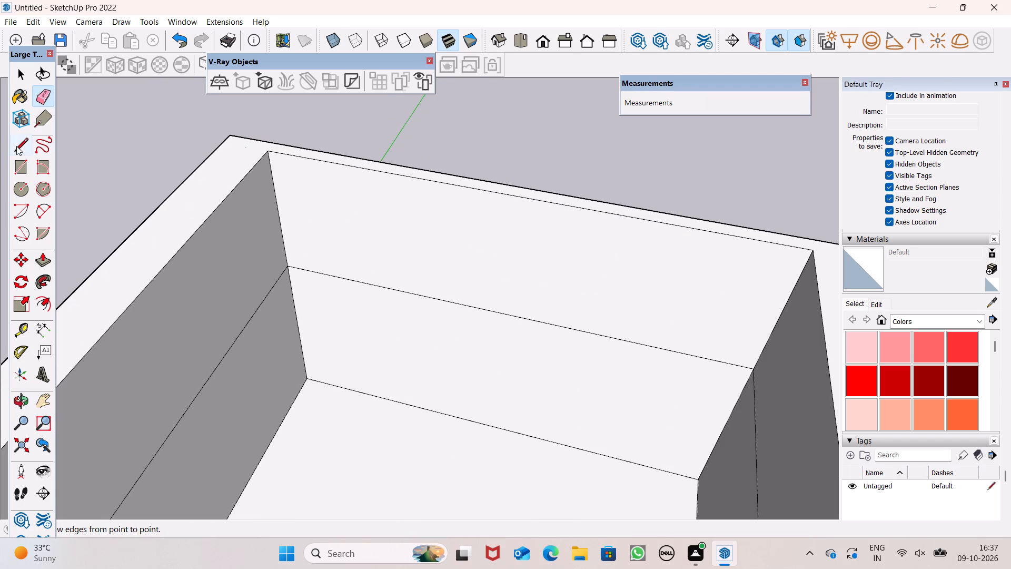
Draw 1' lines across the back wall's top, from each inner corner with the side walls to the outer edge.
click(21, 146)
click(266, 153)
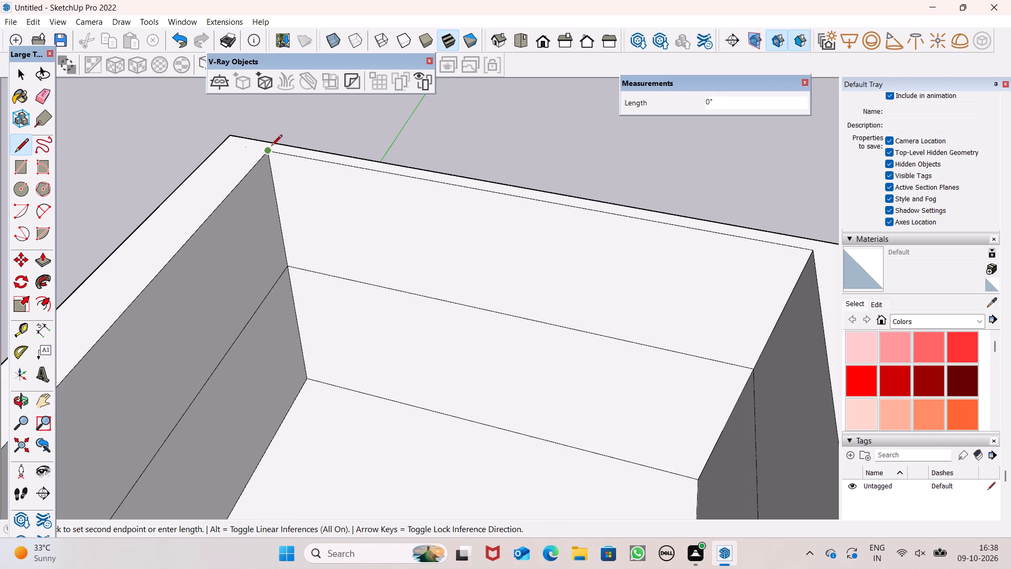
click(276, 143)
scroll(216, 179, down, 7)
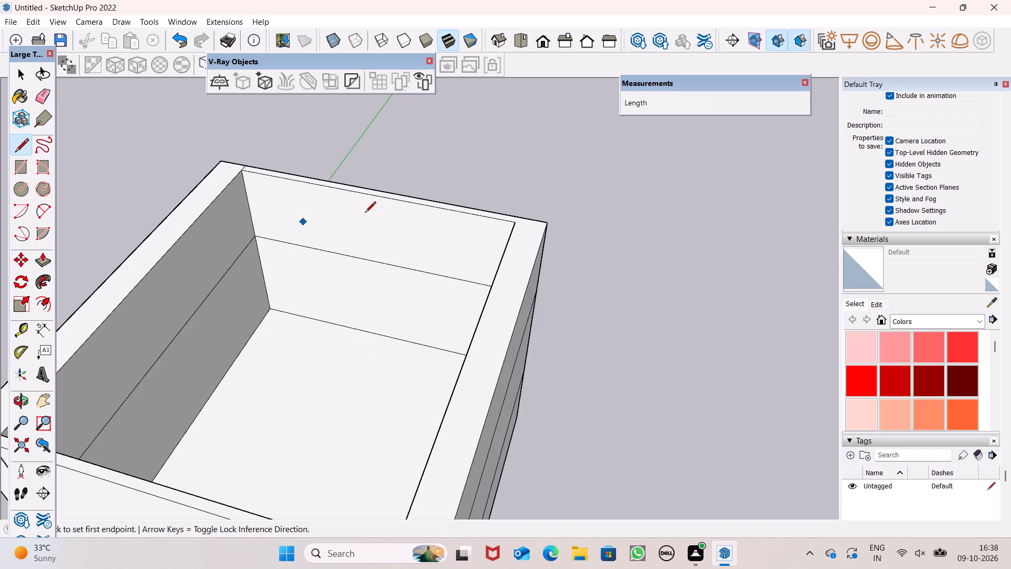
scroll(508, 215, up, 7)
click(515, 228)
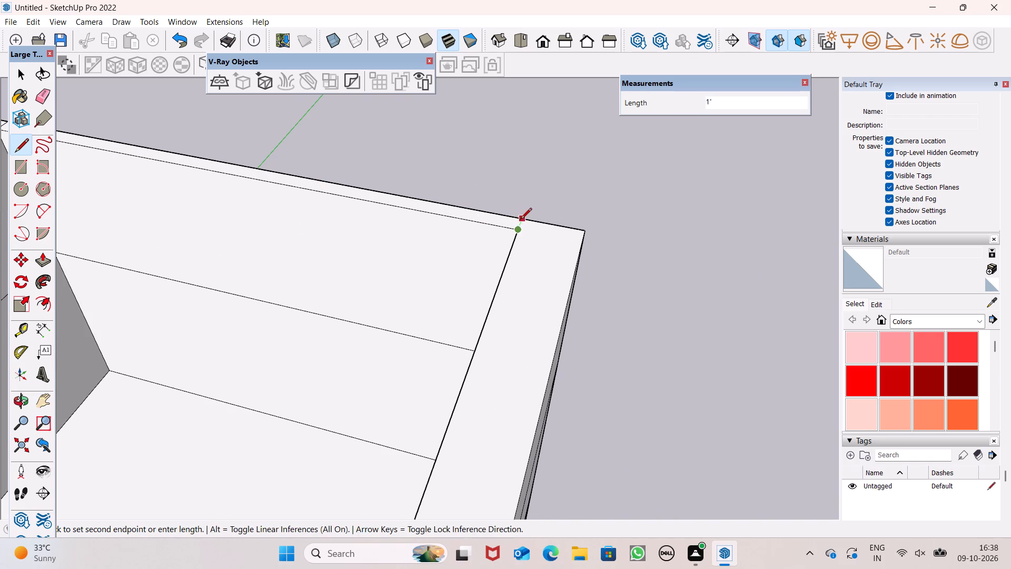
click(521, 220)
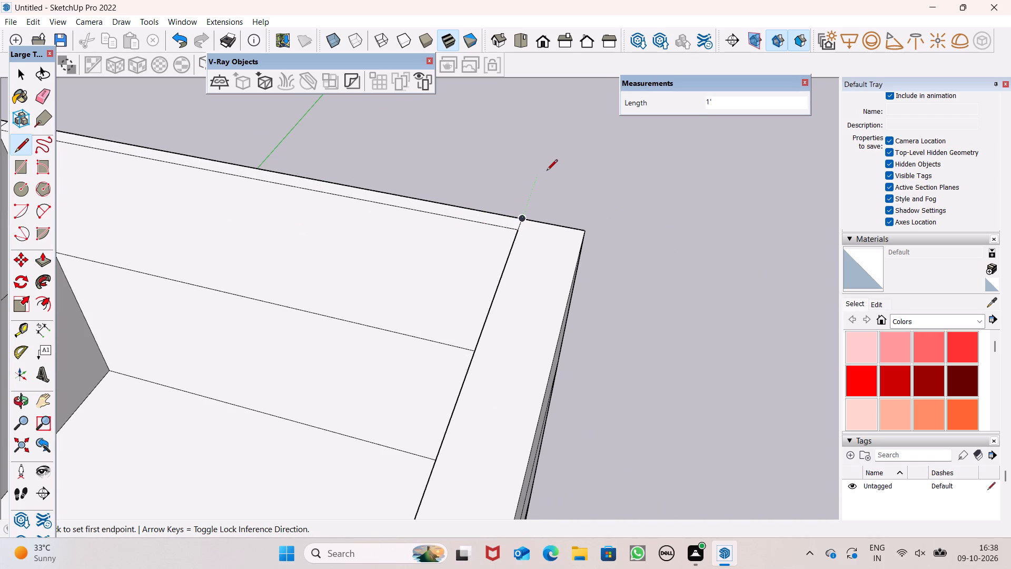
scroll(522, 213, down, 6)
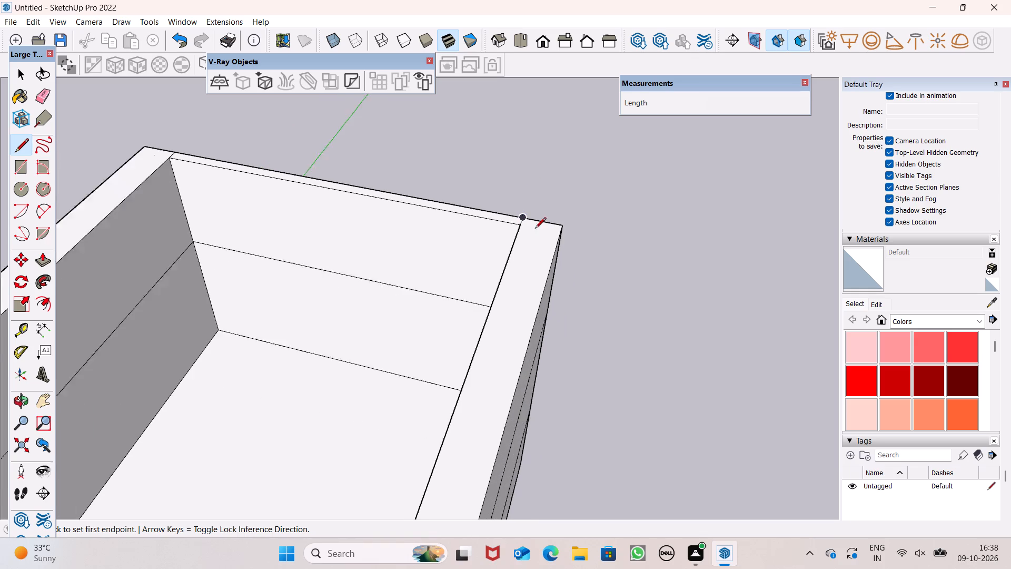
key(space)
Trace short line segments over the back wall's inner mid-height seam, starting at its left inner corner.
scroll(554, 218, down, 6)
middle_drag(551, 254, 646, 190)
click(13, 163)
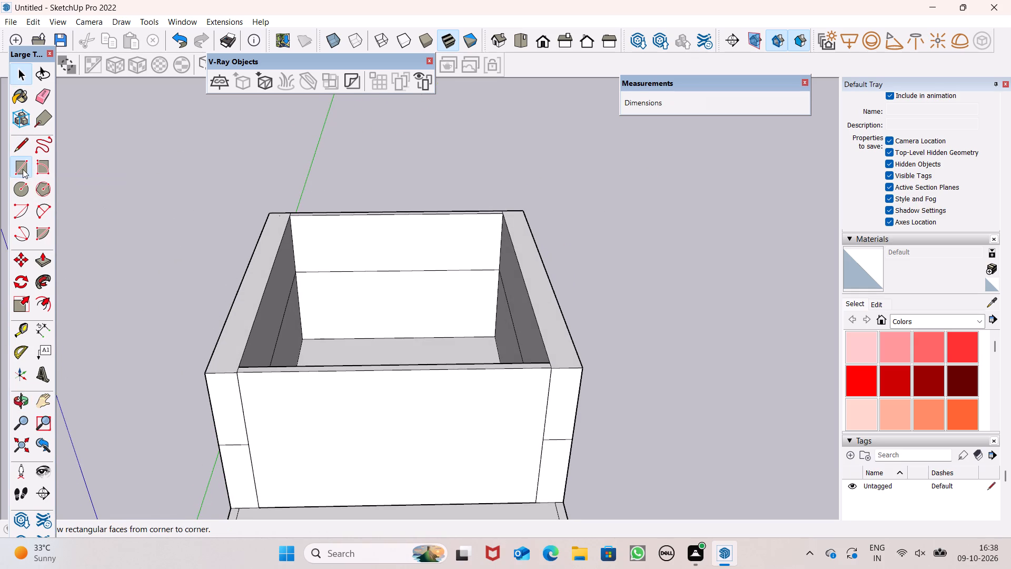
click(18, 150)
scroll(280, 268, up, 11)
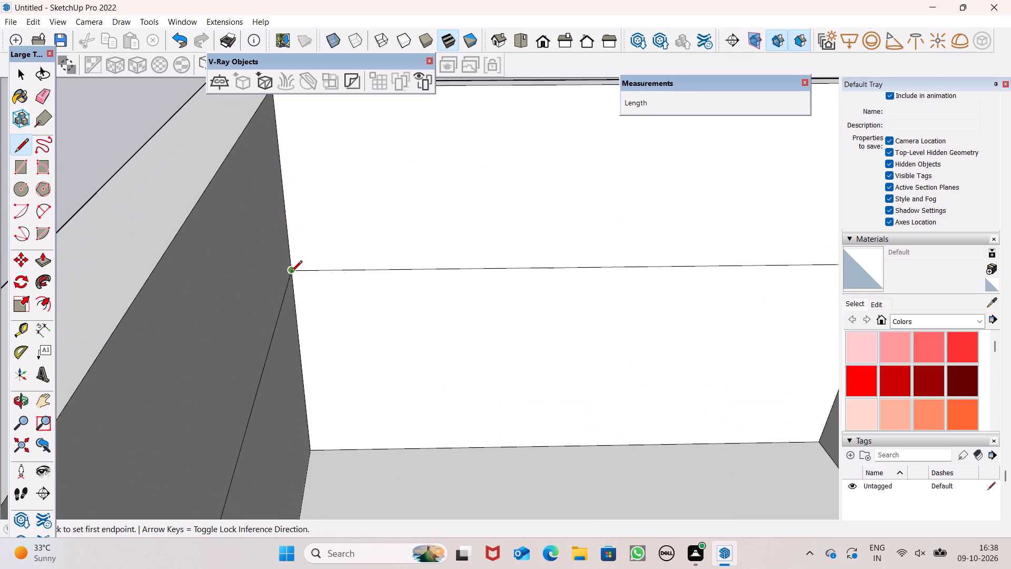
click(293, 272)
click(304, 271)
scroll(314, 274, up, 2)
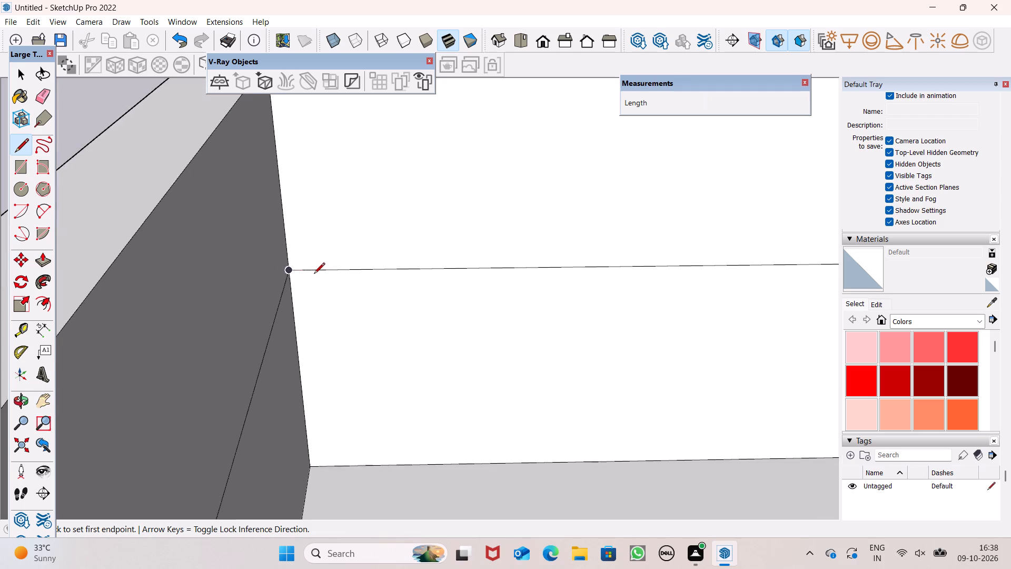
scroll(314, 274, up, 4)
click(316, 268)
click(331, 268)
scroll(332, 270, down, 7)
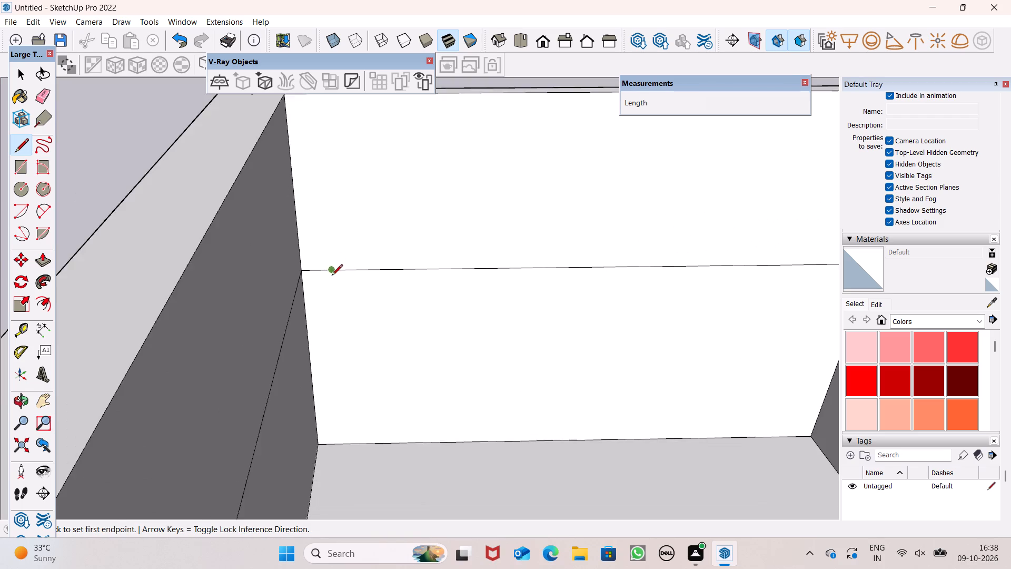
scroll(327, 268, down, 10)
key(space)
scroll(400, 283, down, 6)
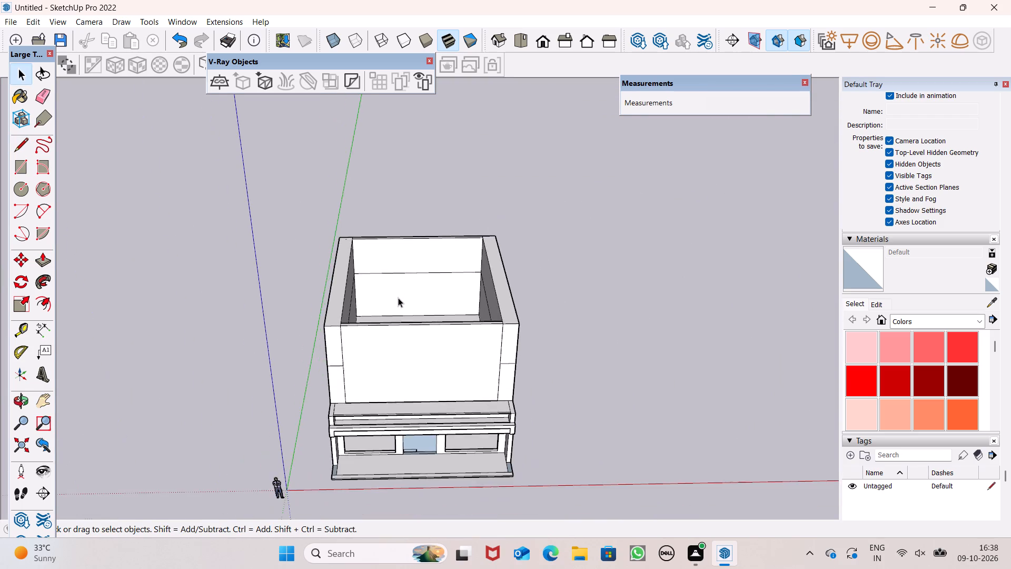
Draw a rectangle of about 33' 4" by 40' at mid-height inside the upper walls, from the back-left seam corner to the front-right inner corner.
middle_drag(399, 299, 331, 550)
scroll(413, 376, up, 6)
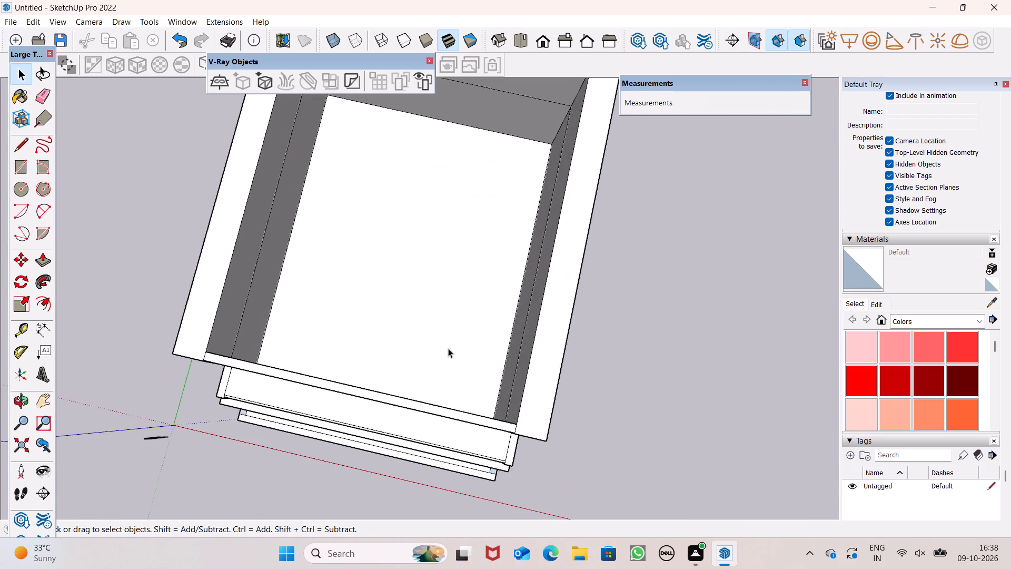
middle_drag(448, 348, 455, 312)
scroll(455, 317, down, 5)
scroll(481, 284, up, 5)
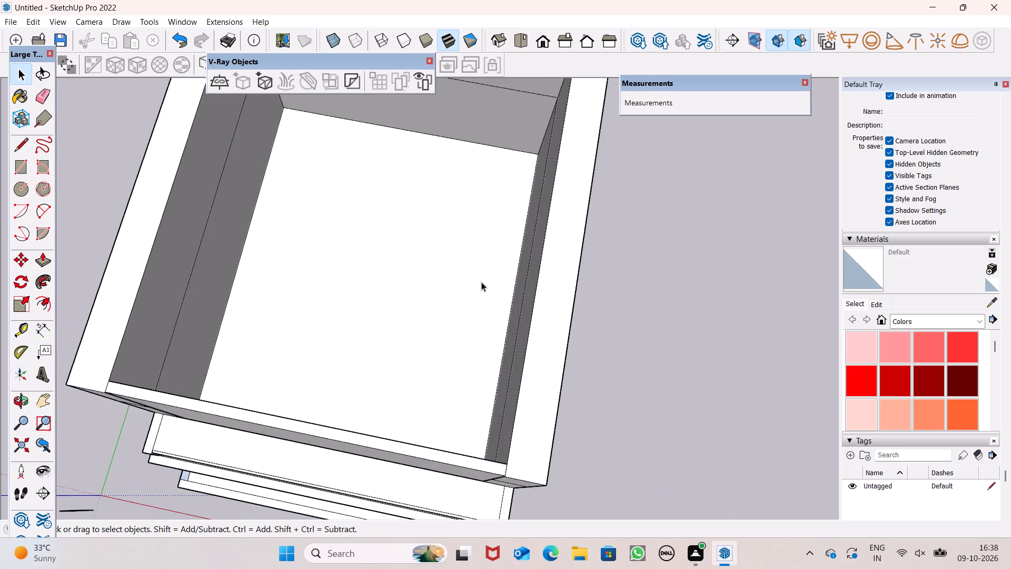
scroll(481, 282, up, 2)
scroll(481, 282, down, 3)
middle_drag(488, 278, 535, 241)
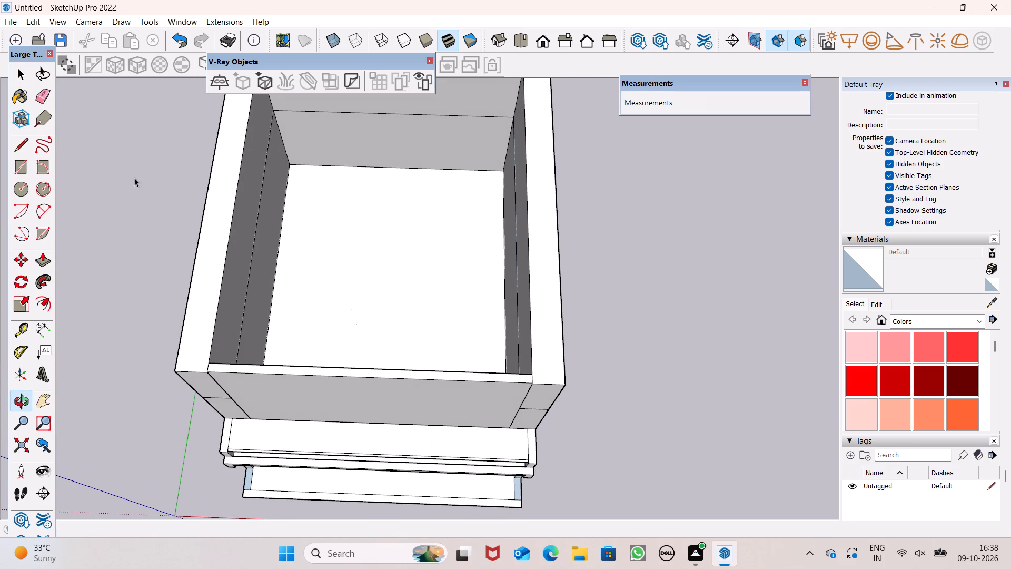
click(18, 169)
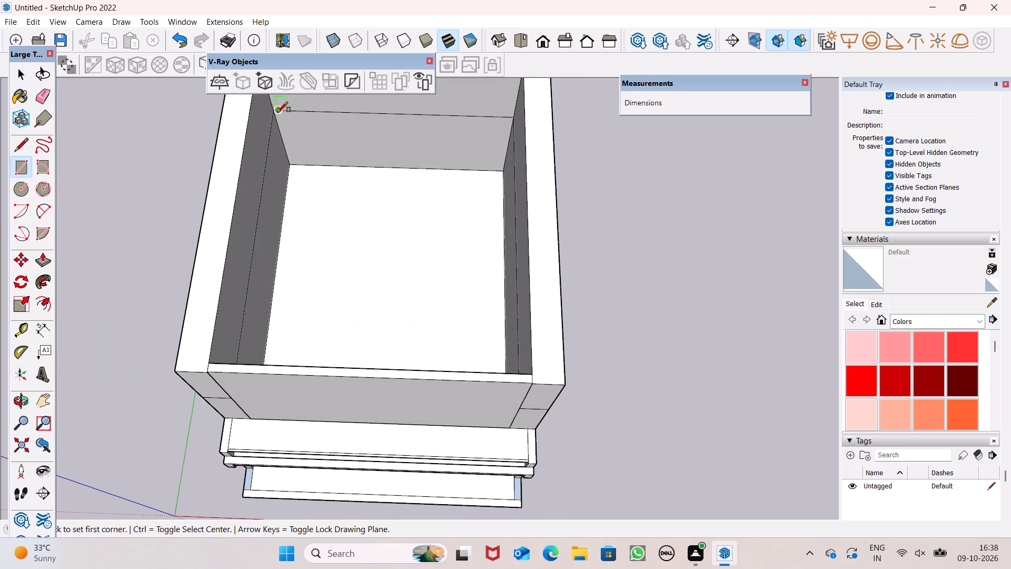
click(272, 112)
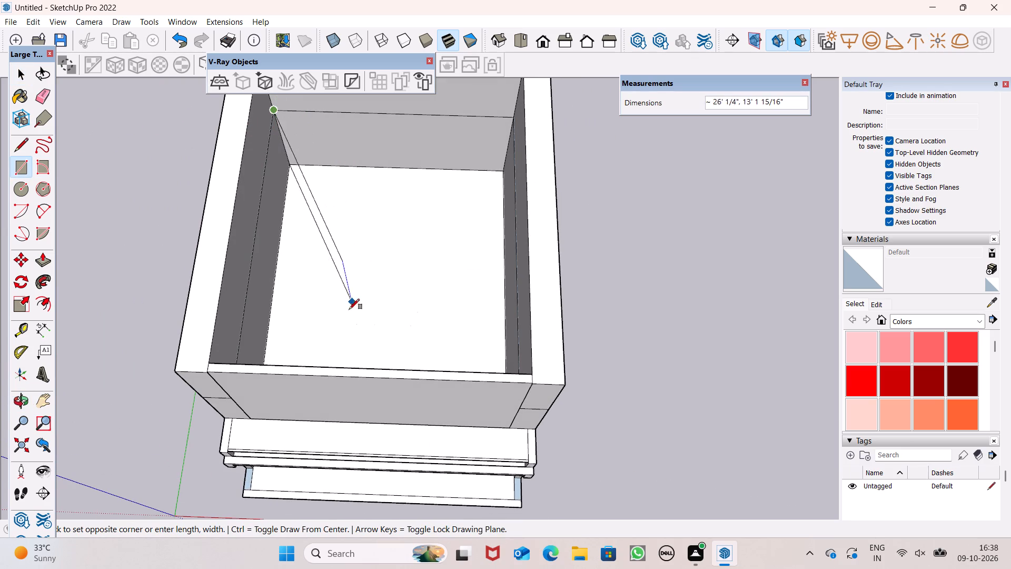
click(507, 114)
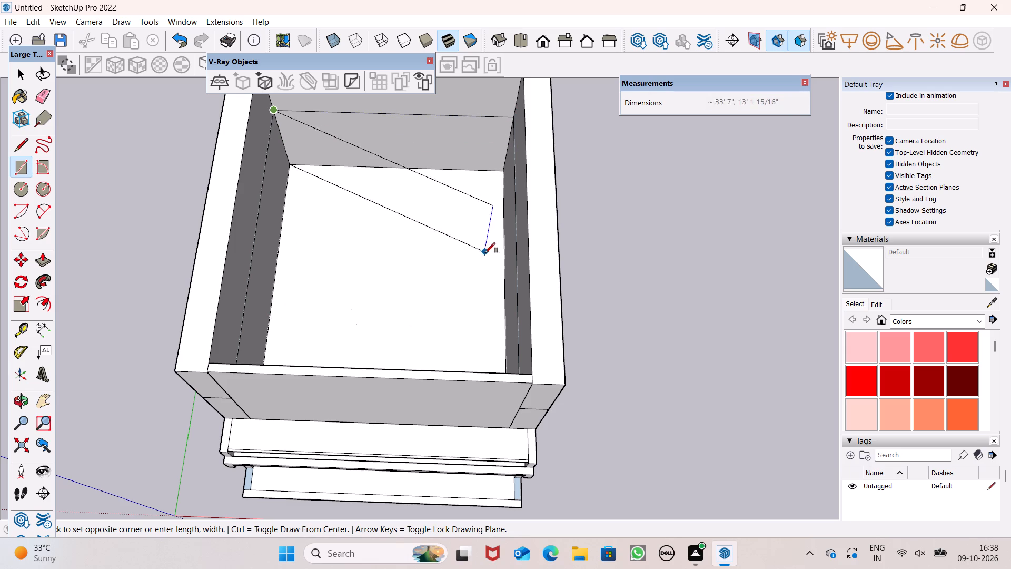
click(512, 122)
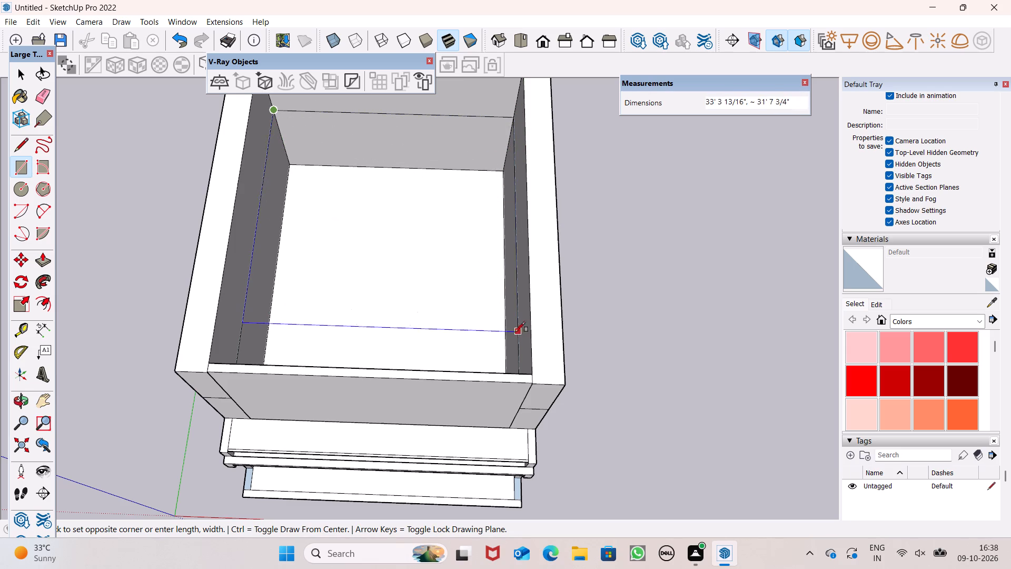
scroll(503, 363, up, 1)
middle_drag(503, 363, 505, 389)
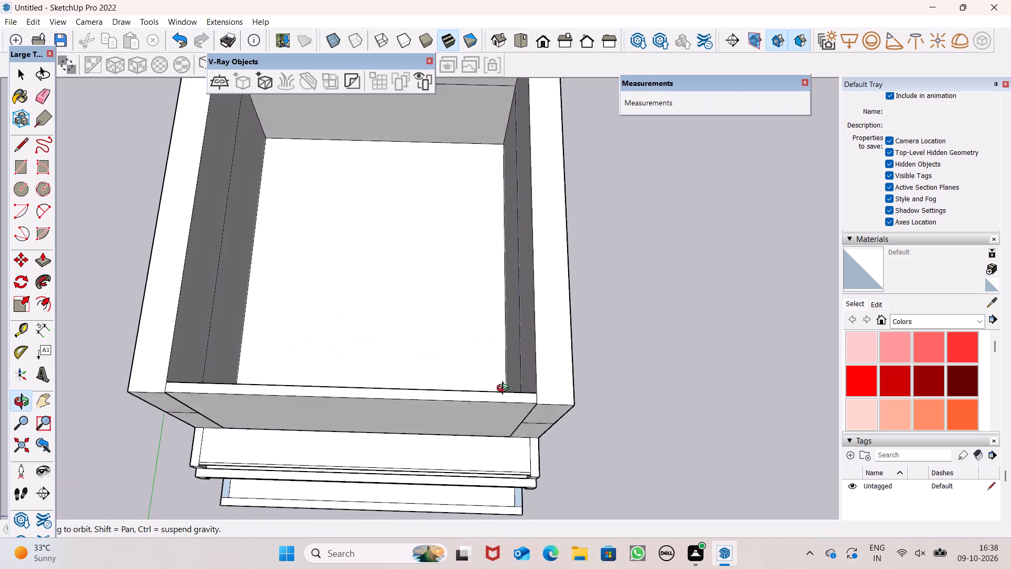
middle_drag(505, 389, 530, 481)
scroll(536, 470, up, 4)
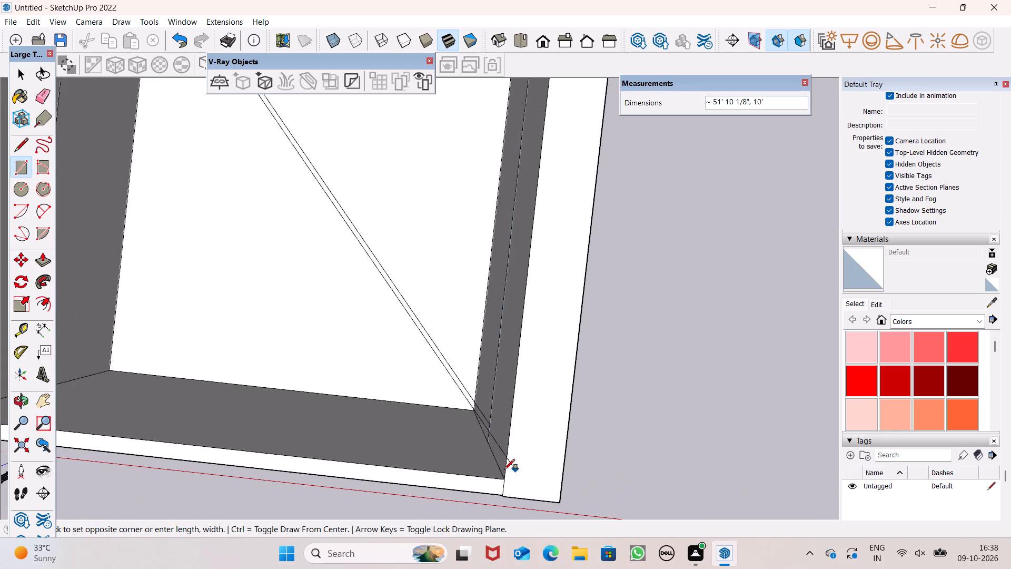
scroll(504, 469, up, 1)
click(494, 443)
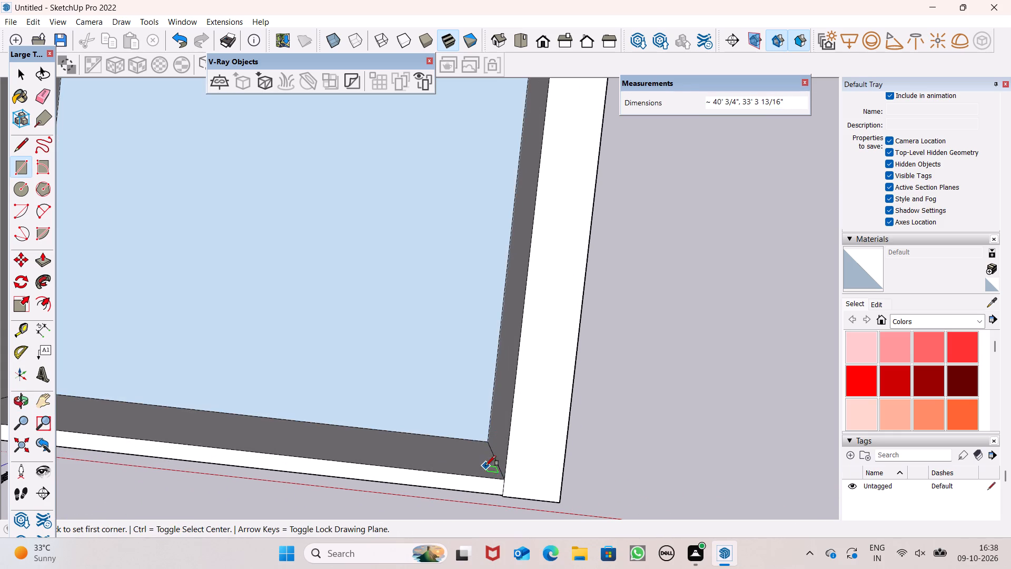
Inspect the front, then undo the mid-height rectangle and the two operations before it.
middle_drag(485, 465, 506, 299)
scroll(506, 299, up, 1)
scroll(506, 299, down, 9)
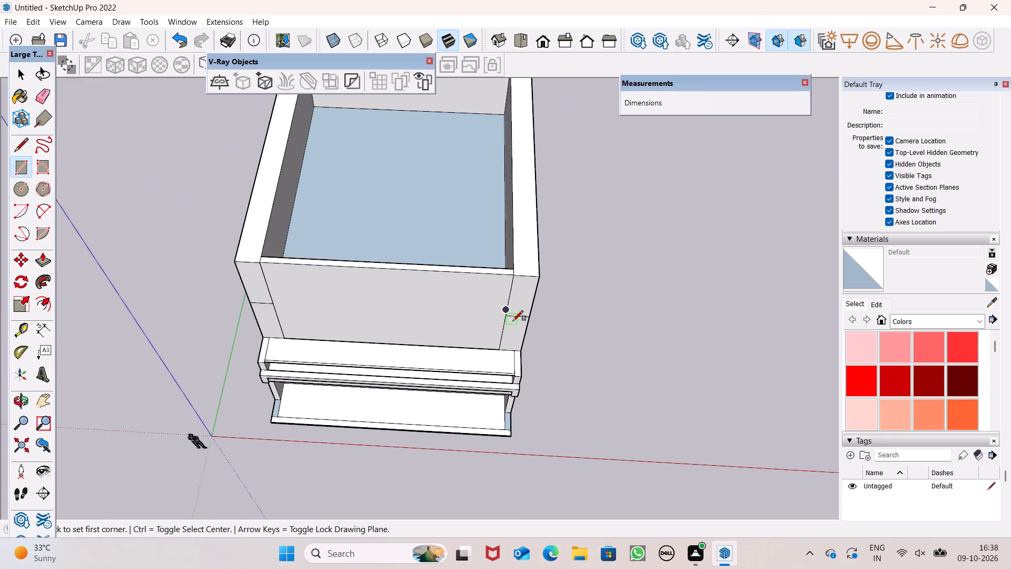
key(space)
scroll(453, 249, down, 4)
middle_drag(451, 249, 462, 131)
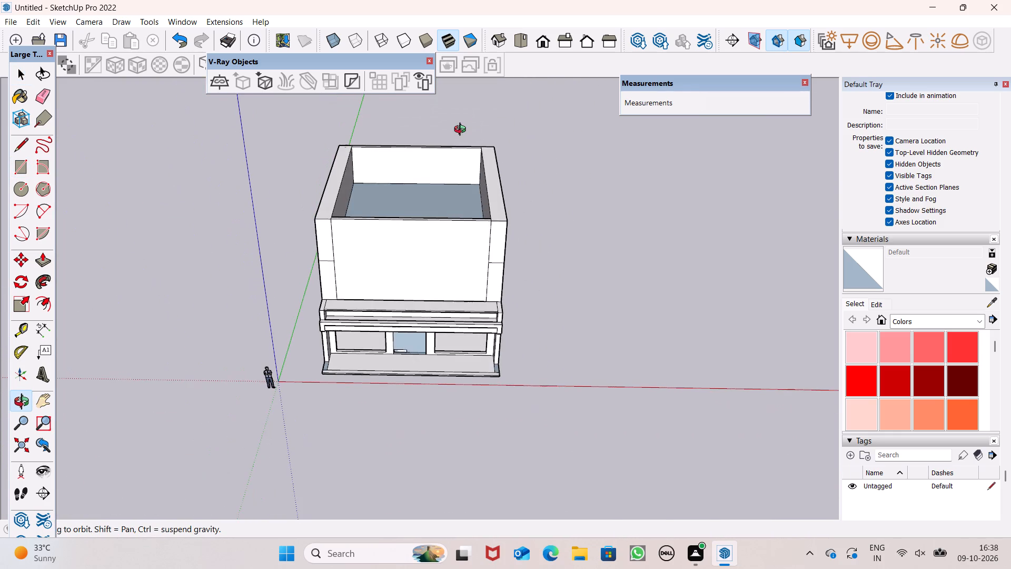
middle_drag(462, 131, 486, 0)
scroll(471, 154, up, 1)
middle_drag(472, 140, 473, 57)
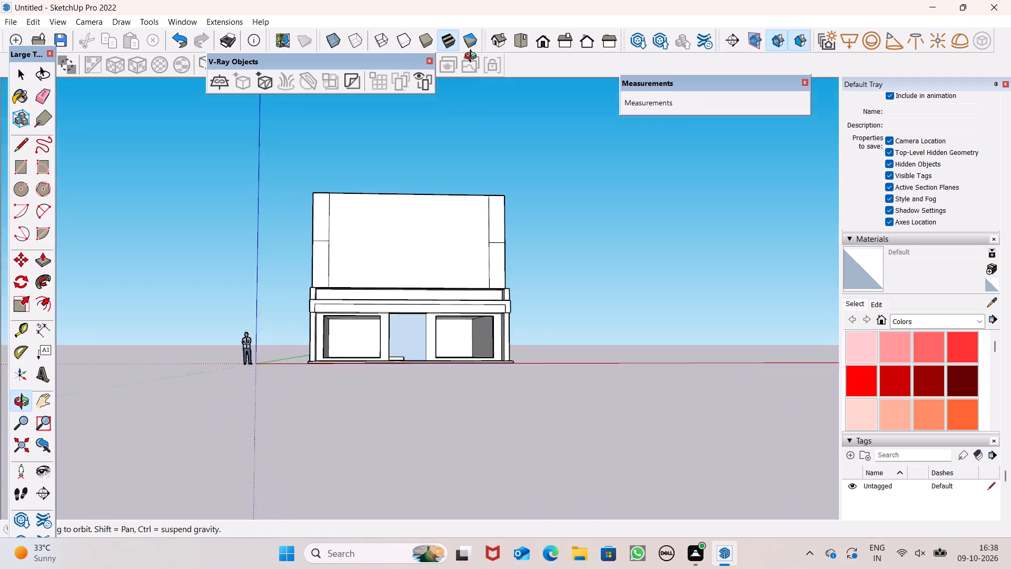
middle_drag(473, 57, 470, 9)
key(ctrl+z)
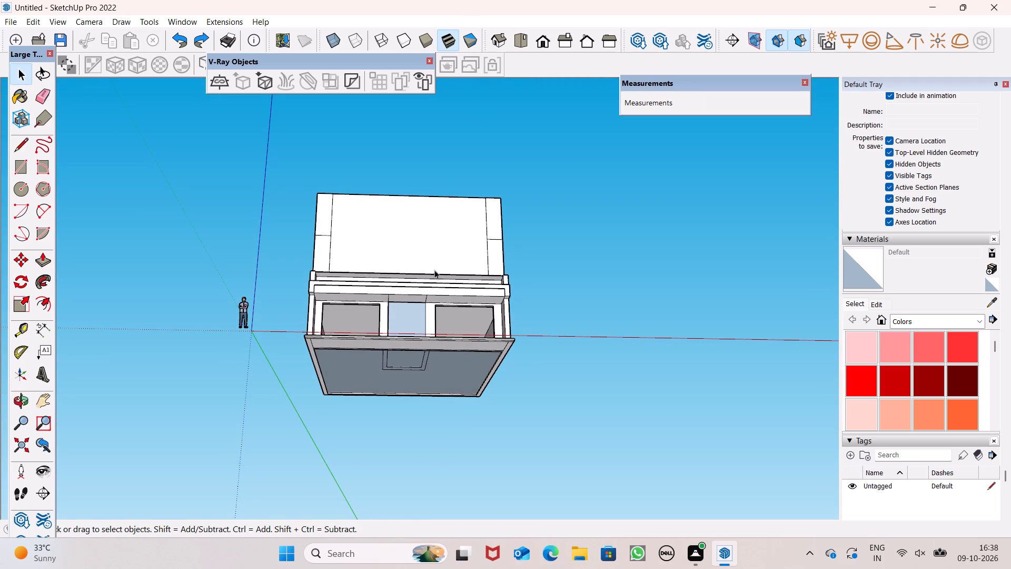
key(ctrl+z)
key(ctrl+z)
Erase the edges along the foot of the central doorway on the ground floor's front.
middle_drag(445, 286, 310, 567)
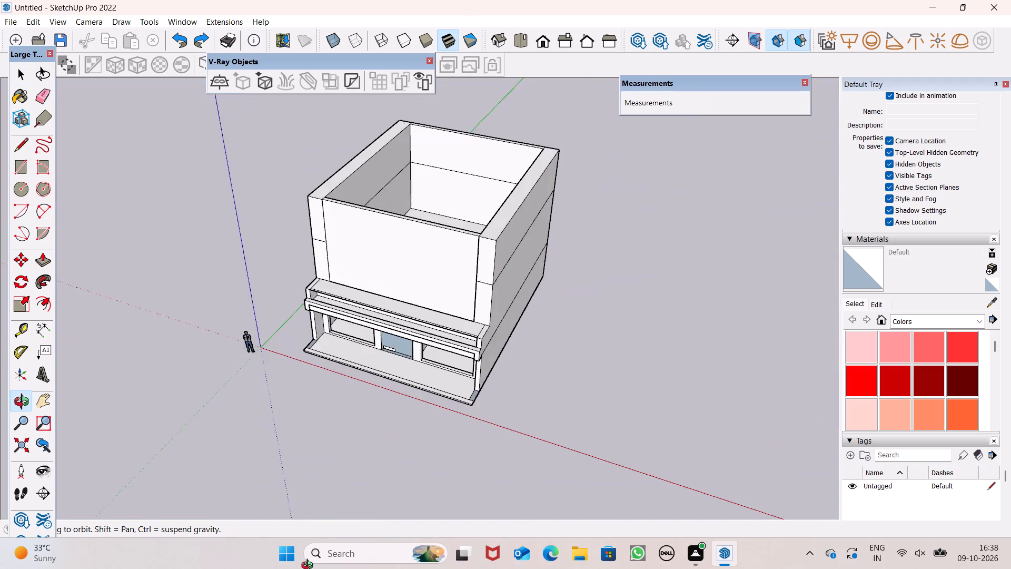
middle_drag(310, 567, 431, 370)
scroll(418, 350, up, 4)
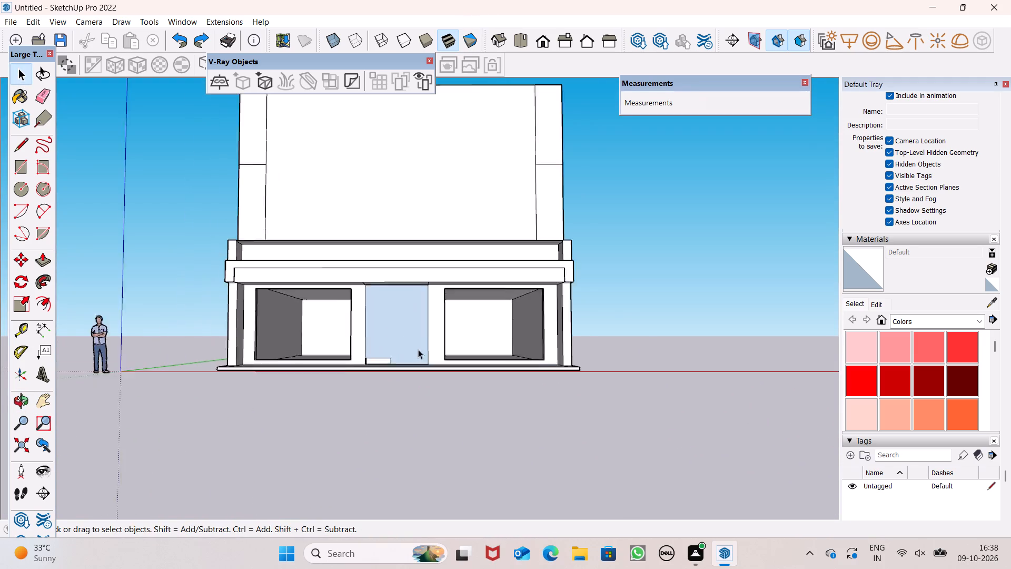
scroll(418, 349, up, 4)
middle_drag(418, 348, 421, 391)
scroll(401, 377, down, 1)
scroll(401, 377, up, 9)
middle_drag(401, 376, 404, 378)
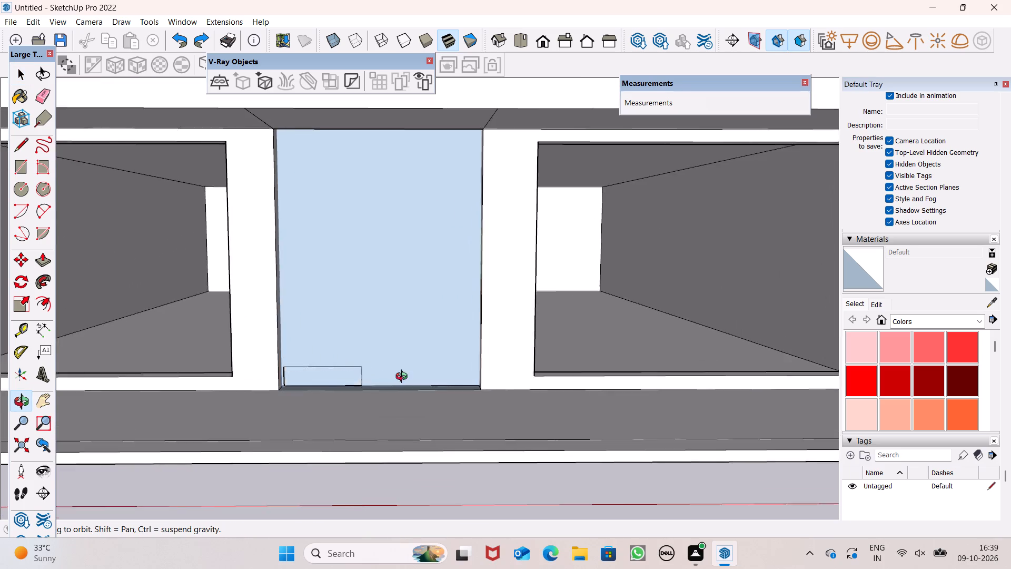
middle_drag(404, 378, 401, 447)
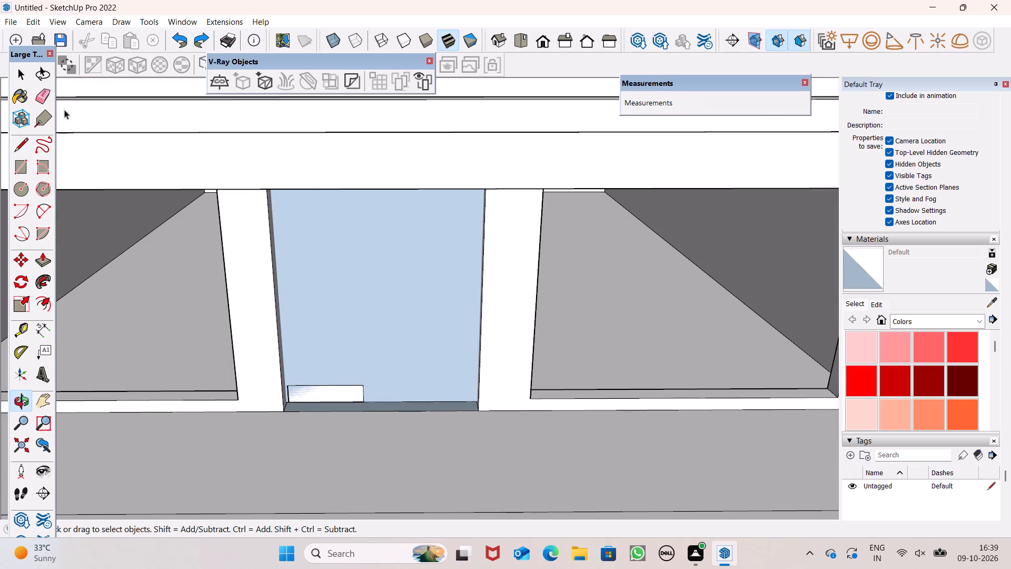
click(44, 99)
drag(382, 382, 391, 413)
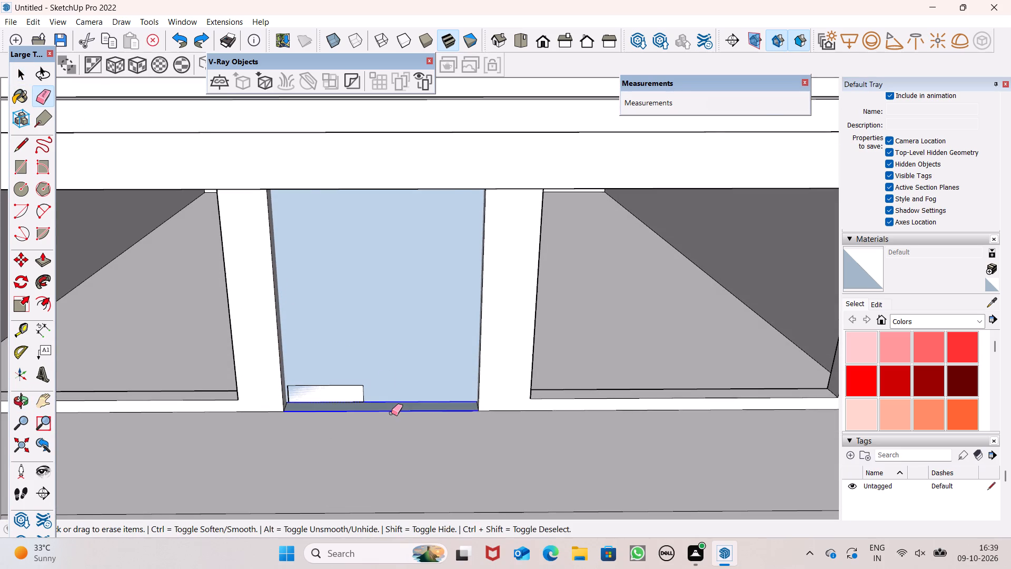
drag(391, 413, 393, 415)
Push/Pull the porch and passage floor face up 4".
scroll(410, 393, down, 11)
scroll(458, 380, down, 3)
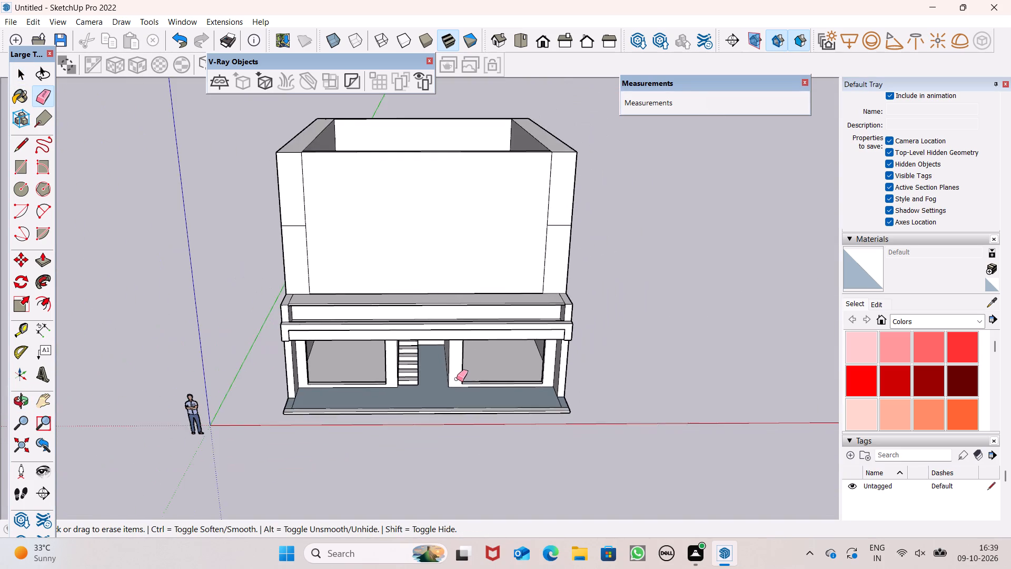
middle_drag(457, 376, 439, 386)
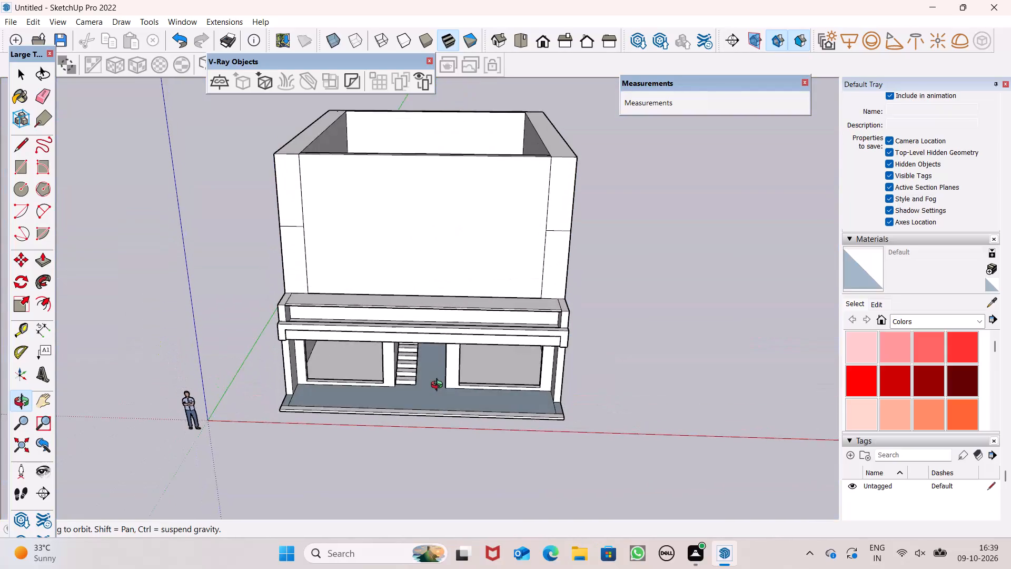
middle_drag(439, 386, 450, 445)
scroll(410, 428, up, 4)
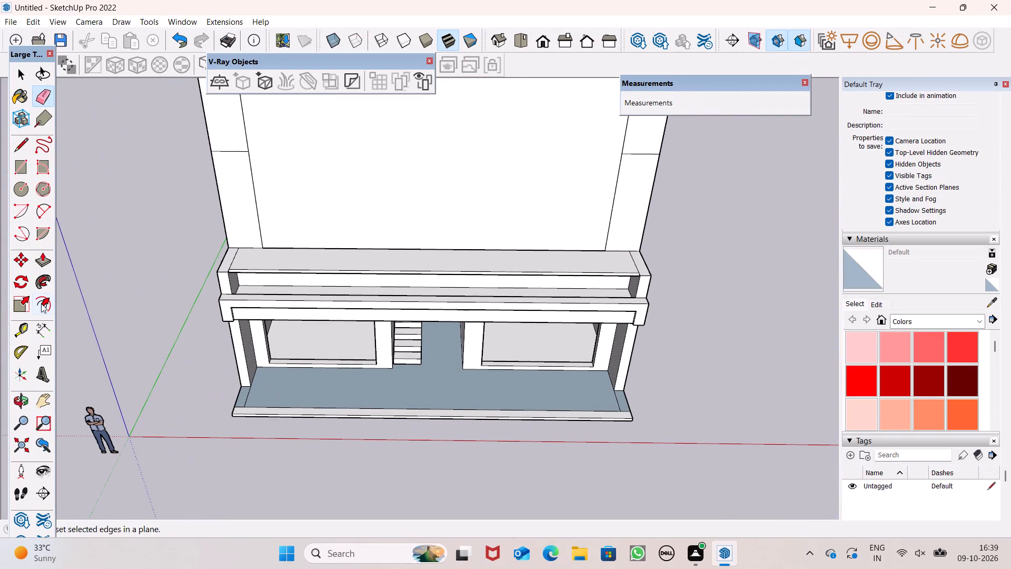
click(49, 259)
drag(265, 388, 265, 385)
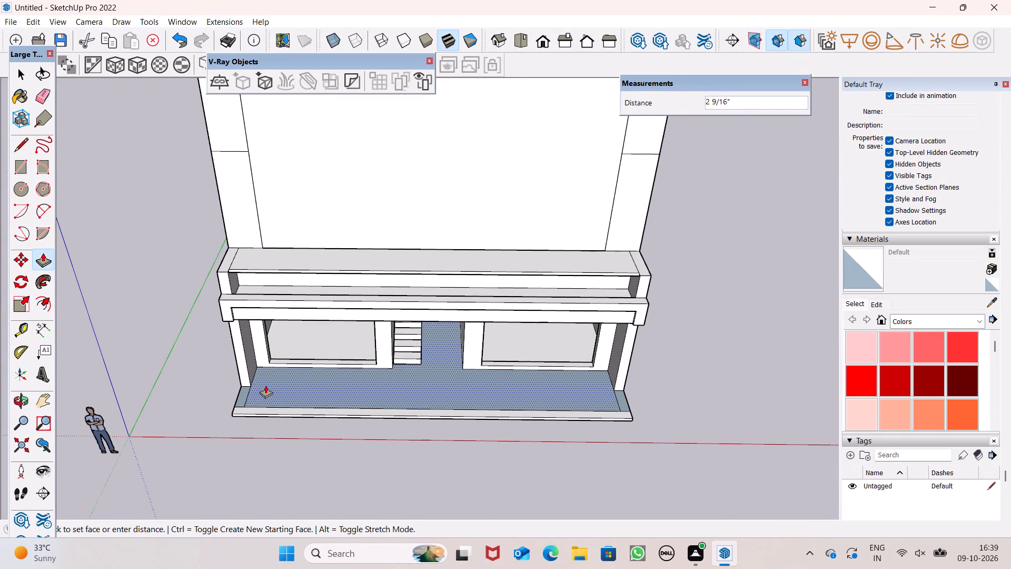
drag(265, 385, 247, 401)
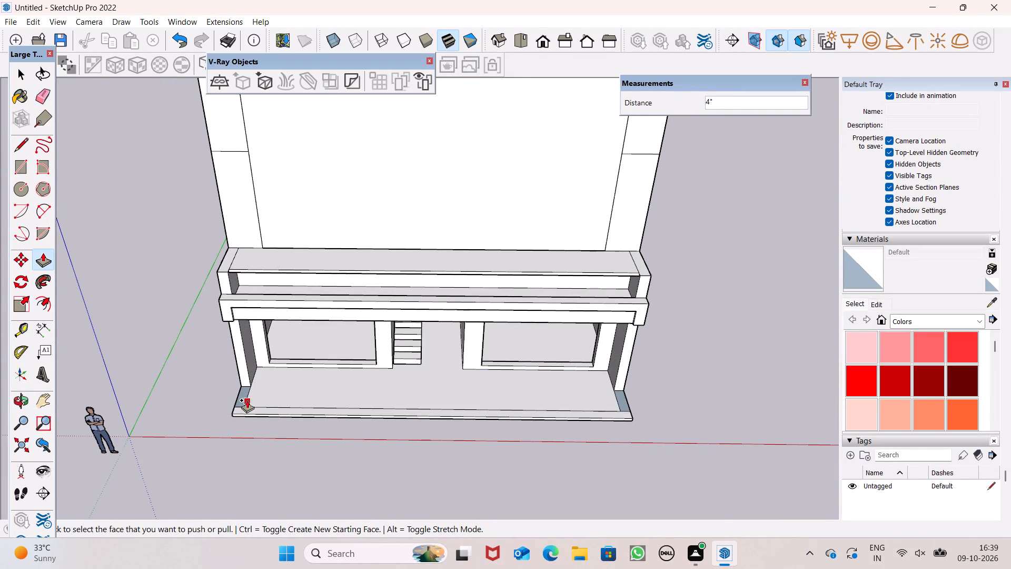
Push/Pull the small floor strips at the porch's two side ends level with the porch floor, the left one by 4".
drag(239, 398, 239, 398)
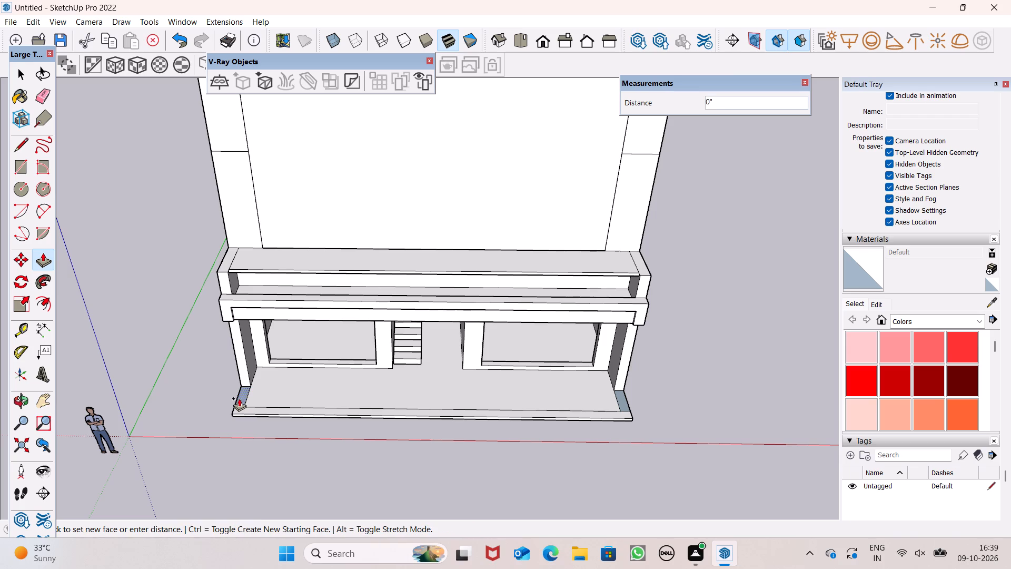
drag(239, 398, 247, 399)
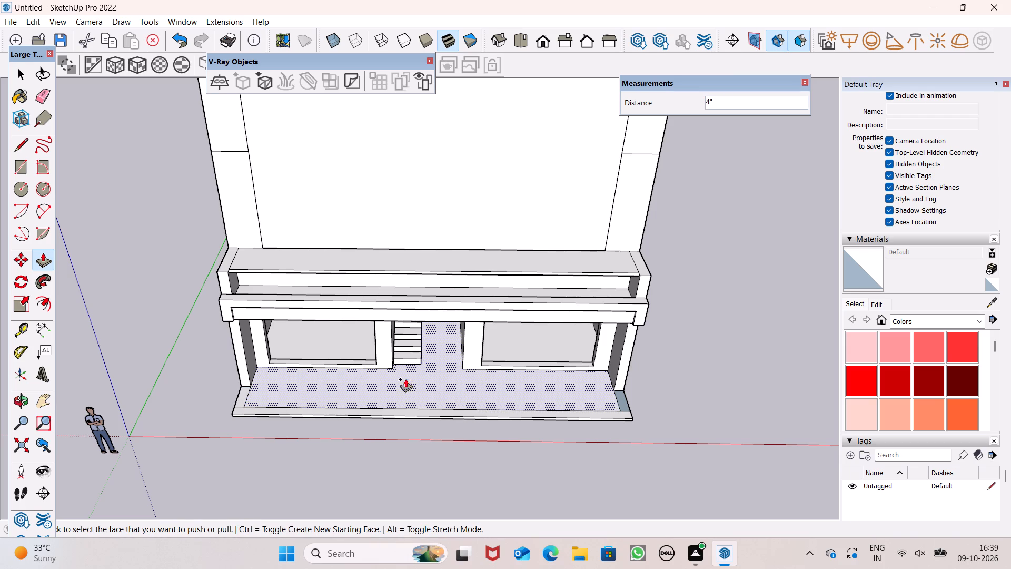
scroll(553, 393, up, 1)
scroll(621, 397, down, 1)
scroll(621, 397, up, 4)
scroll(670, 415, up, 6)
middle_drag(672, 414, 666, 413)
drag(613, 414, 613, 409)
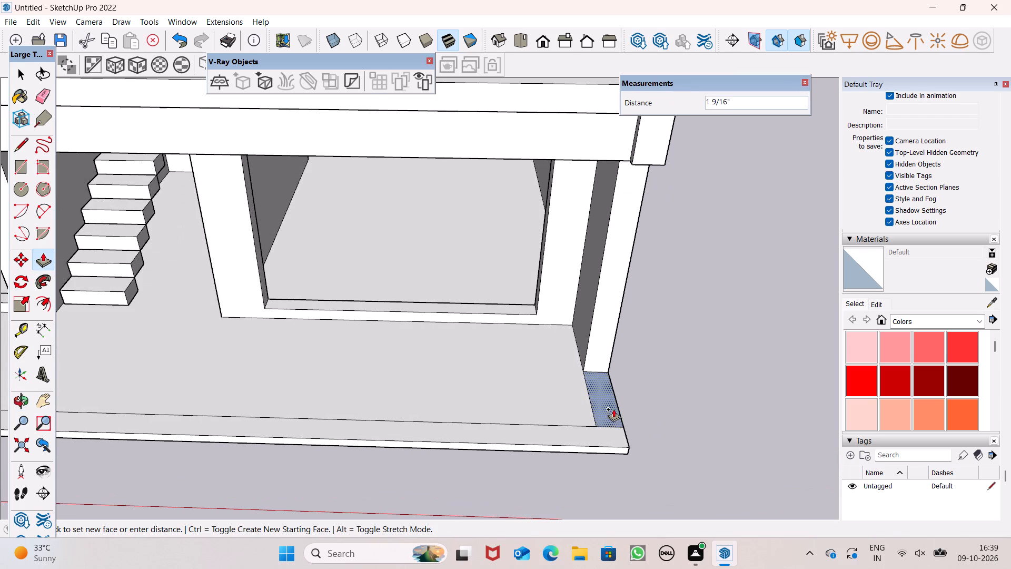
drag(613, 409, 588, 418)
Trace a short line over the main floor outline's front-left corner on the building's underside to close the large bottom face.
scroll(574, 358, down, 6)
middle_drag(554, 381, 488, 15)
scroll(495, 0, up, 1)
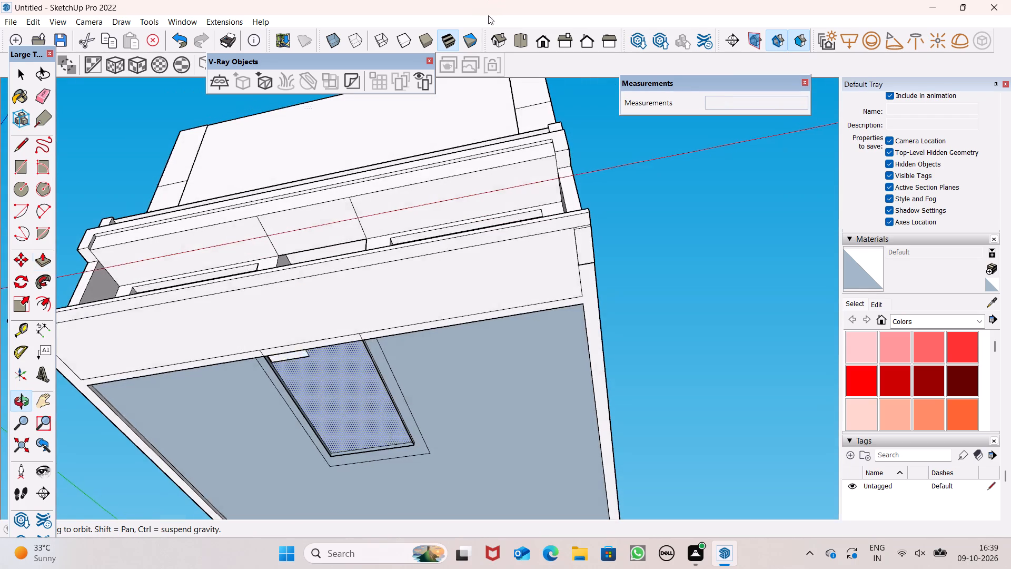
middle_drag(488, 15, 493, 9)
scroll(479, 238, down, 4)
middle_drag(450, 321, 527, 130)
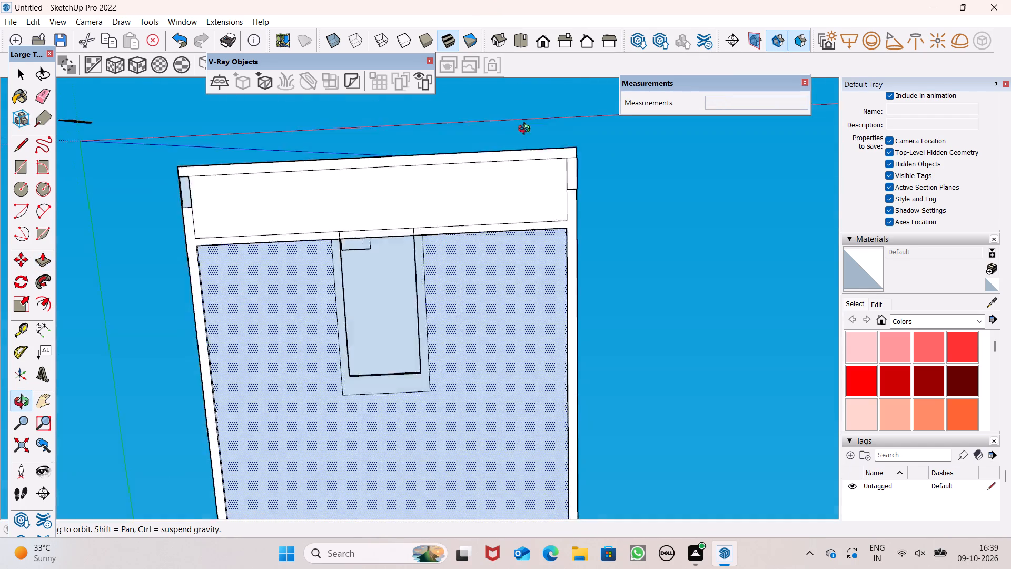
middle_drag(527, 130, 556, 145)
scroll(375, 346, down, 1)
scroll(375, 346, up, 4)
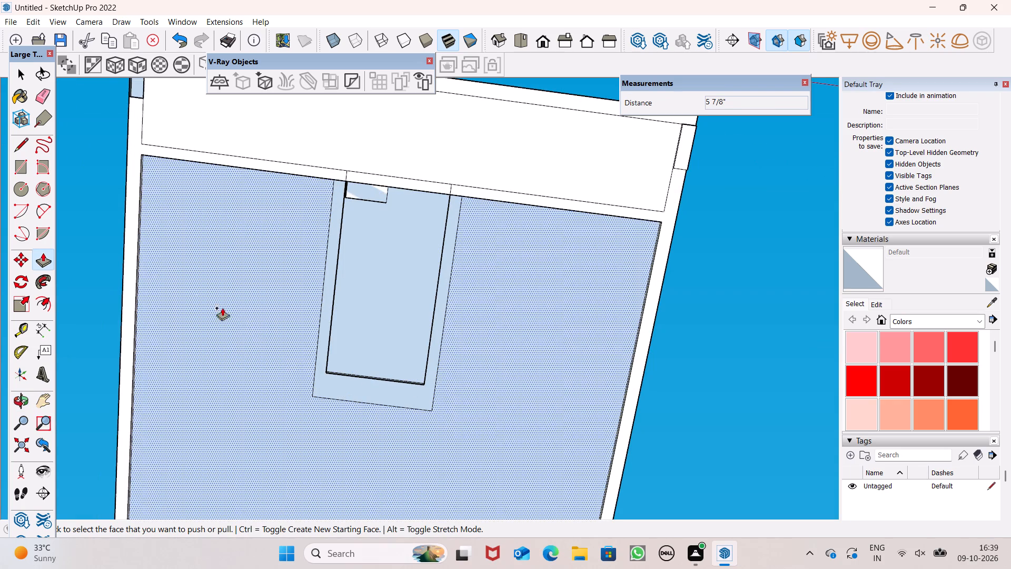
click(21, 152)
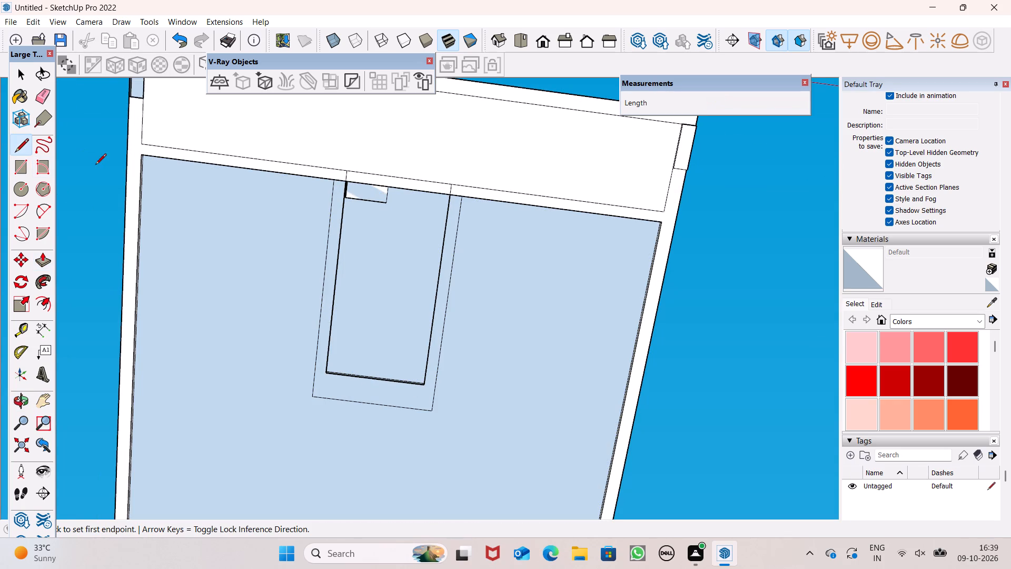
click(139, 161)
click(149, 158)
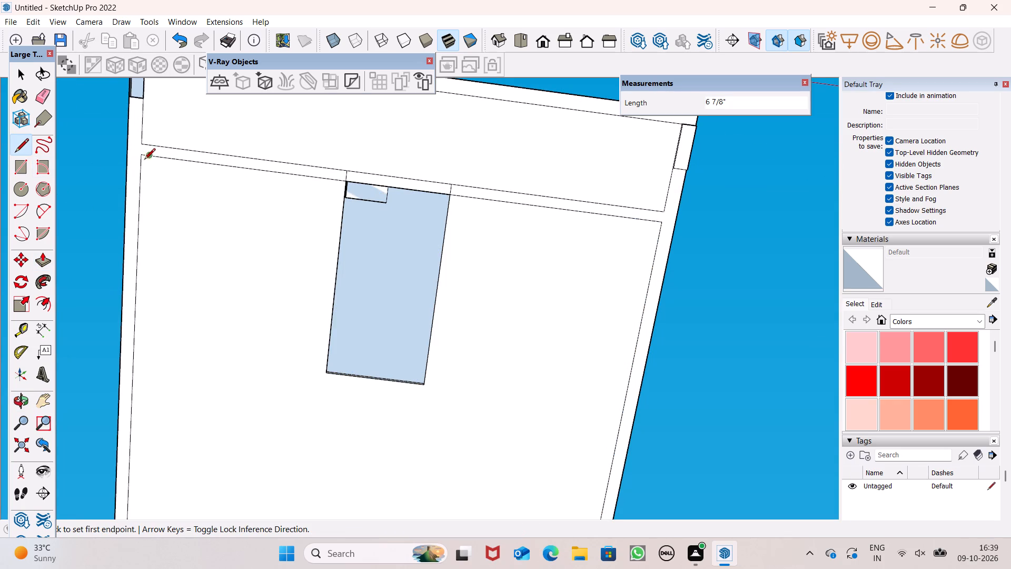
Trace a short line over the front edge of the passage opening on the underside to close its rectangular face.
scroll(162, 198, down, 3)
scroll(383, 250, up, 7)
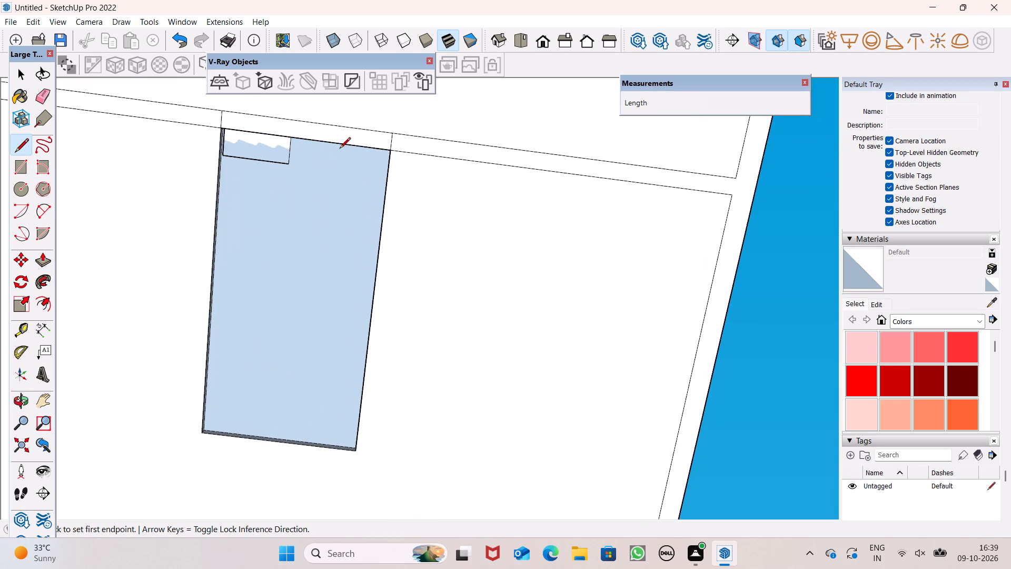
click(342, 146)
click(358, 145)
scroll(349, 208, down, 5)
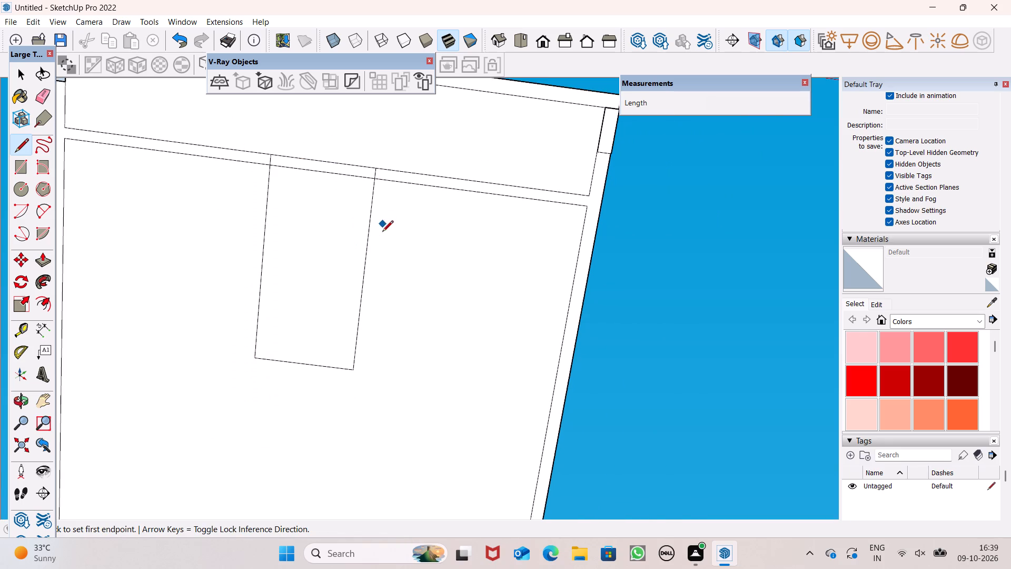
scroll(387, 254, down, 1)
middle_drag(411, 250, 407, 542)
scroll(497, 269, down, 7)
middle_drag(479, 319, 481, 308)
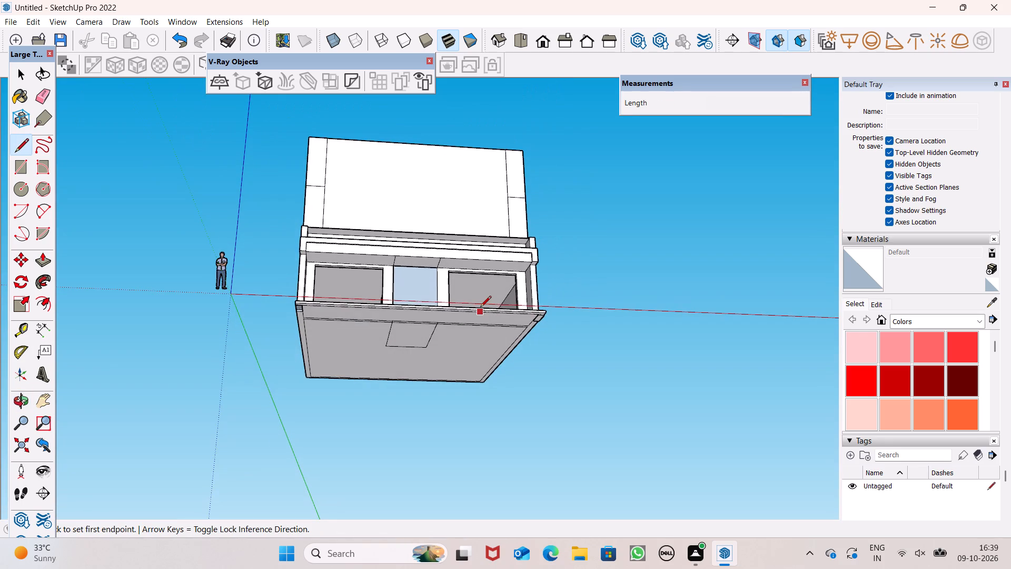
Undo the line that closed the passage opening's rectangular face on the underside.
key(ctrl+z)
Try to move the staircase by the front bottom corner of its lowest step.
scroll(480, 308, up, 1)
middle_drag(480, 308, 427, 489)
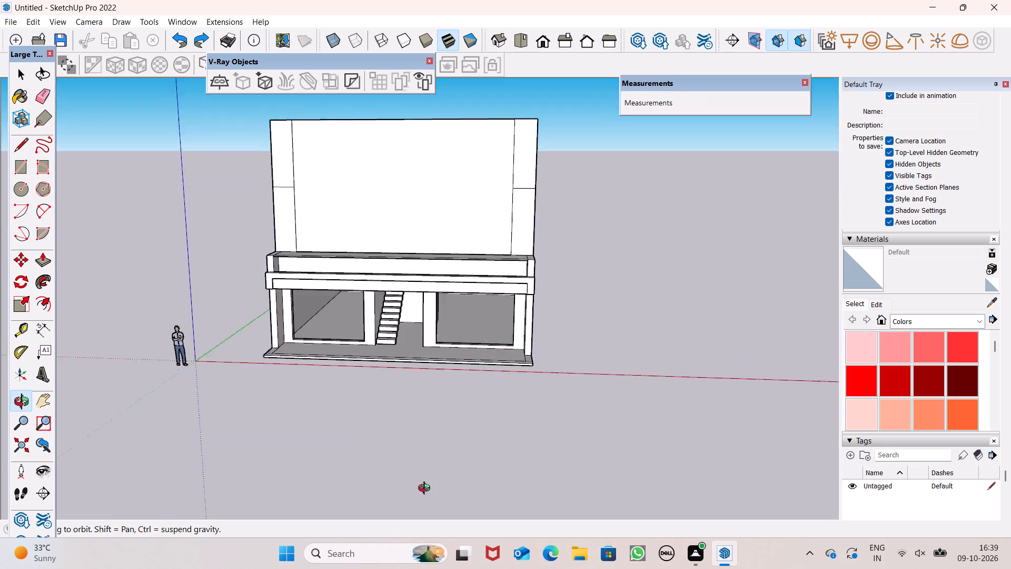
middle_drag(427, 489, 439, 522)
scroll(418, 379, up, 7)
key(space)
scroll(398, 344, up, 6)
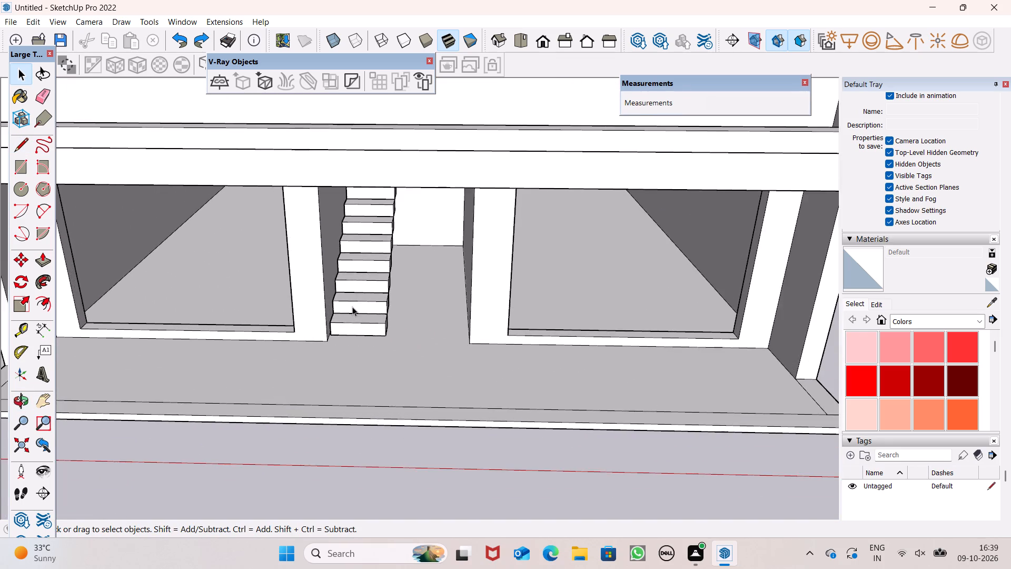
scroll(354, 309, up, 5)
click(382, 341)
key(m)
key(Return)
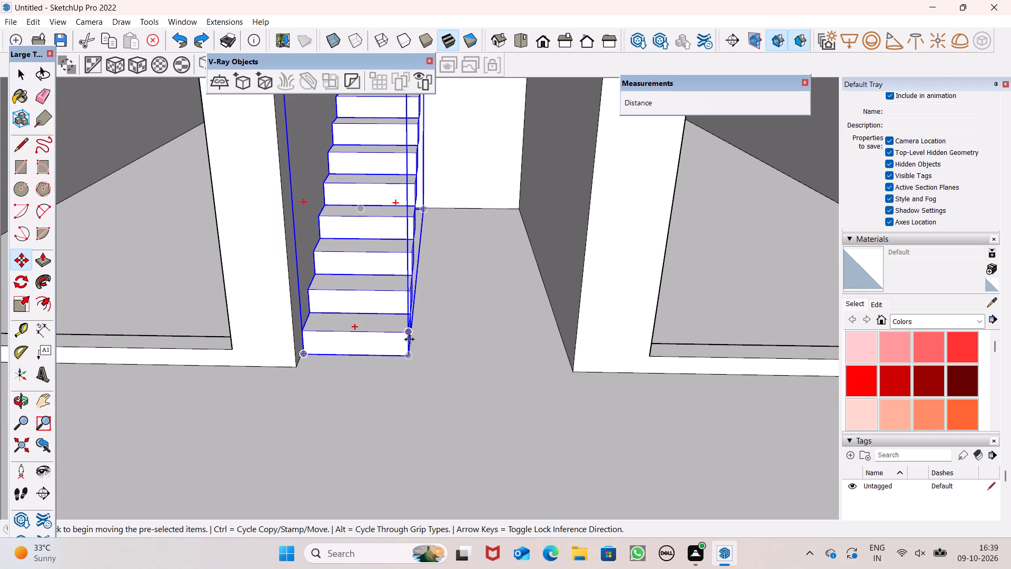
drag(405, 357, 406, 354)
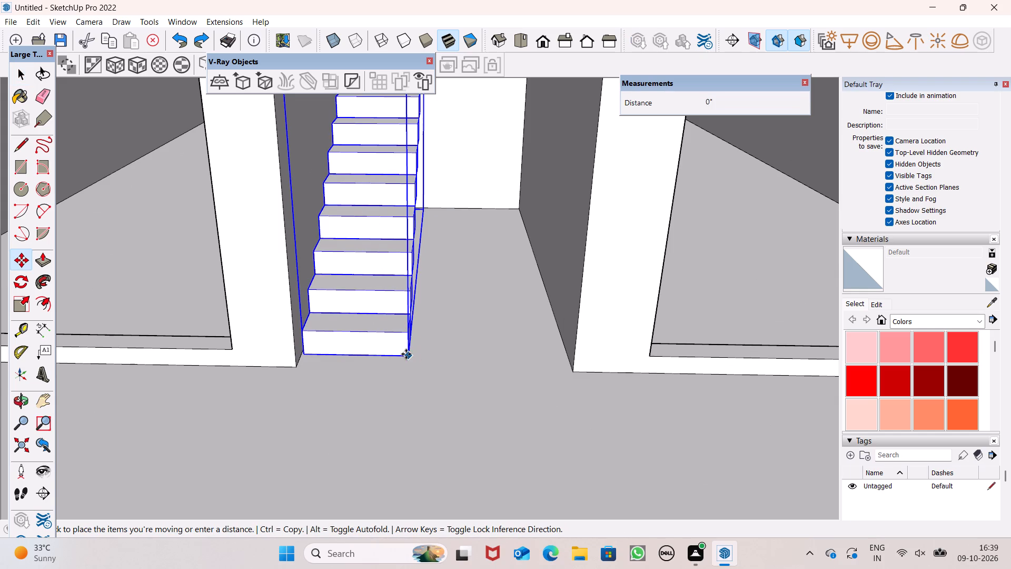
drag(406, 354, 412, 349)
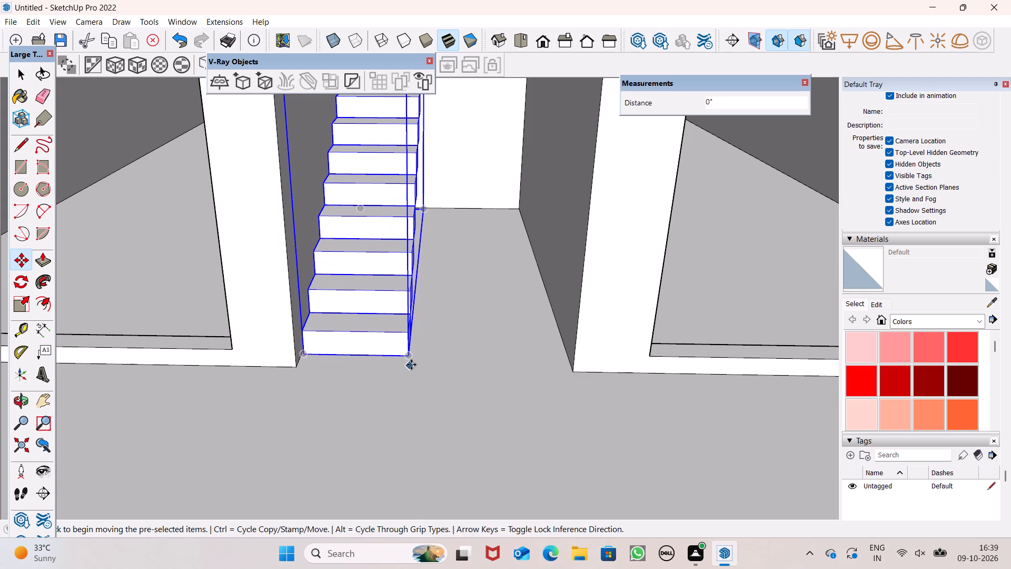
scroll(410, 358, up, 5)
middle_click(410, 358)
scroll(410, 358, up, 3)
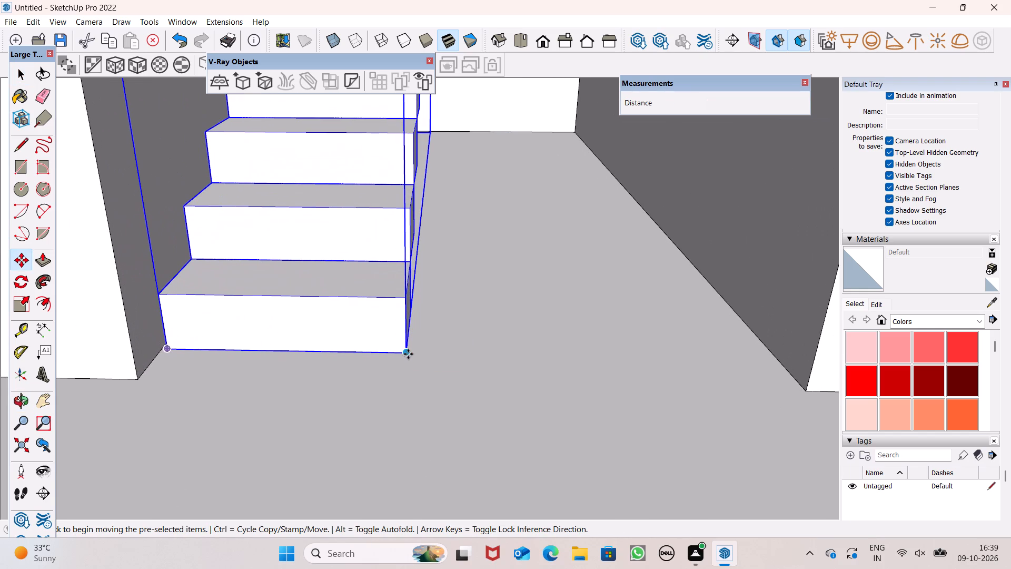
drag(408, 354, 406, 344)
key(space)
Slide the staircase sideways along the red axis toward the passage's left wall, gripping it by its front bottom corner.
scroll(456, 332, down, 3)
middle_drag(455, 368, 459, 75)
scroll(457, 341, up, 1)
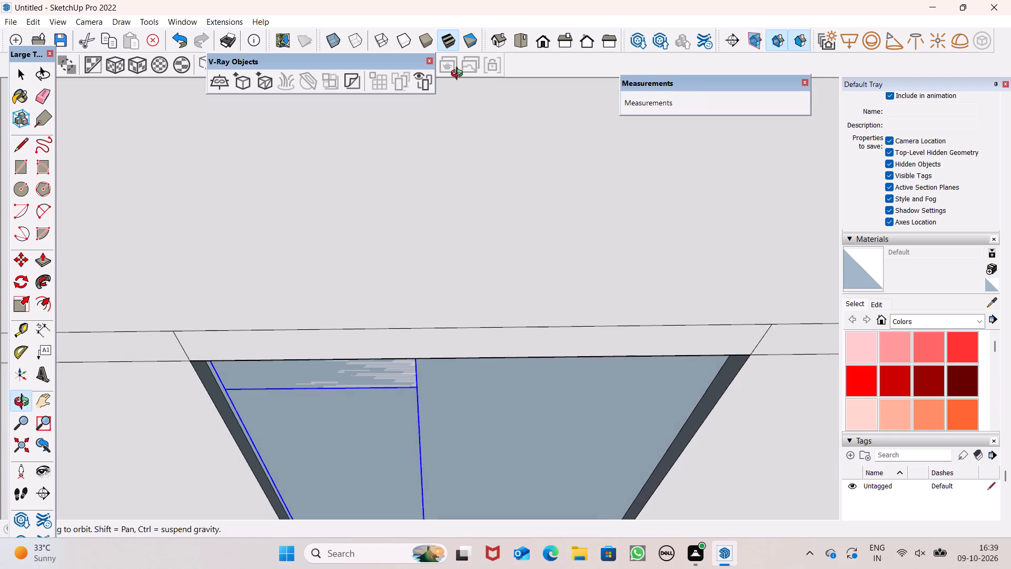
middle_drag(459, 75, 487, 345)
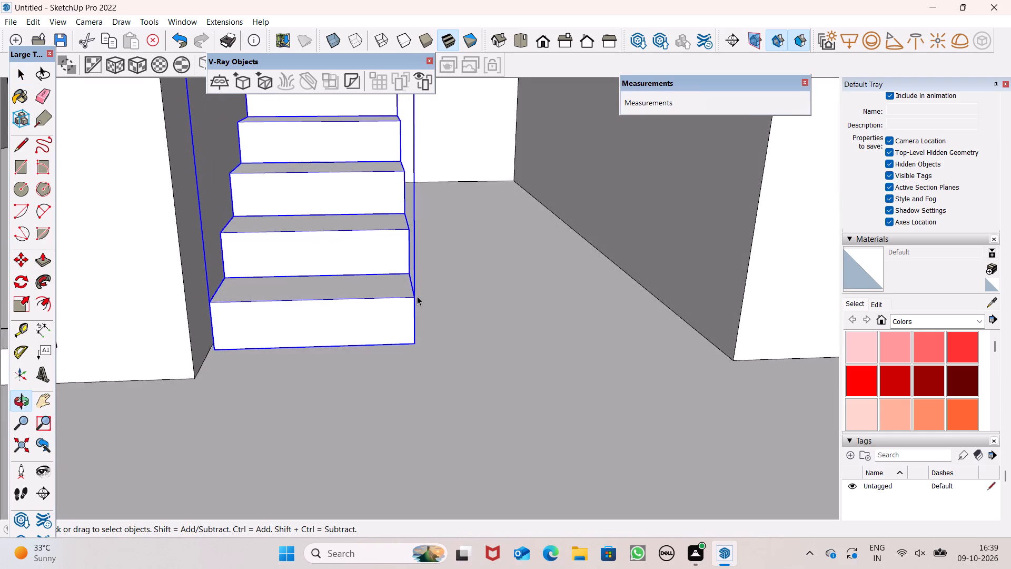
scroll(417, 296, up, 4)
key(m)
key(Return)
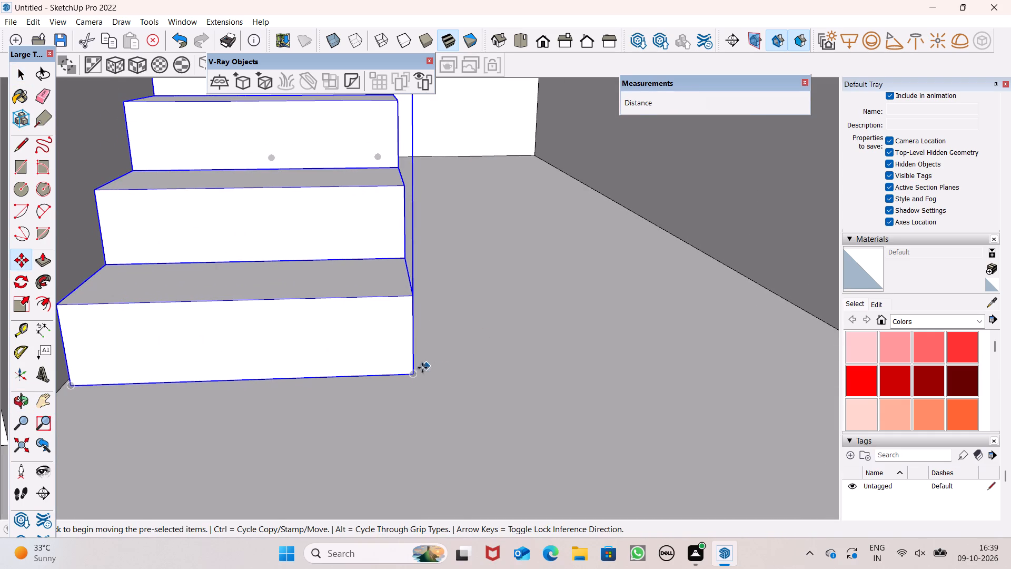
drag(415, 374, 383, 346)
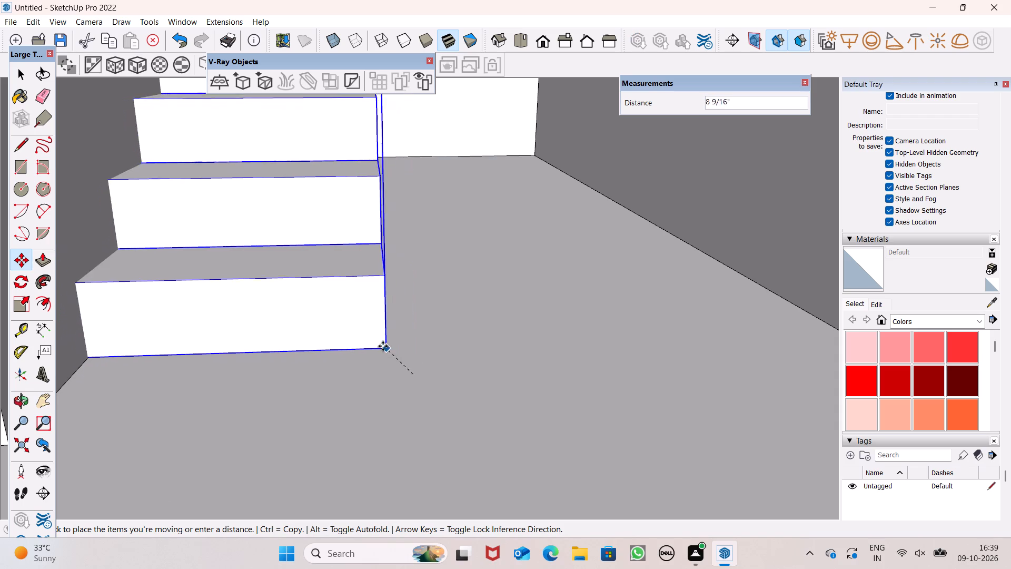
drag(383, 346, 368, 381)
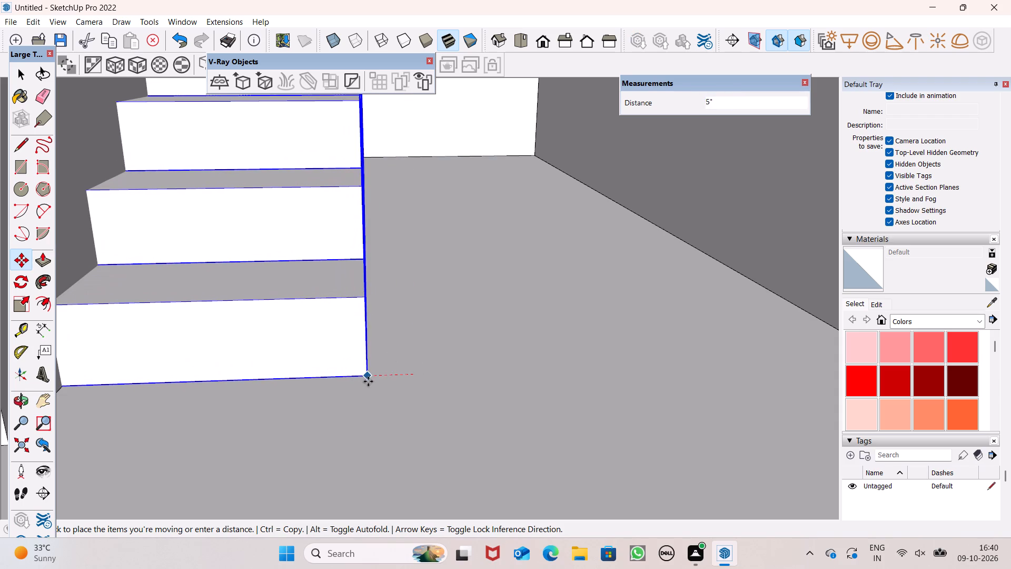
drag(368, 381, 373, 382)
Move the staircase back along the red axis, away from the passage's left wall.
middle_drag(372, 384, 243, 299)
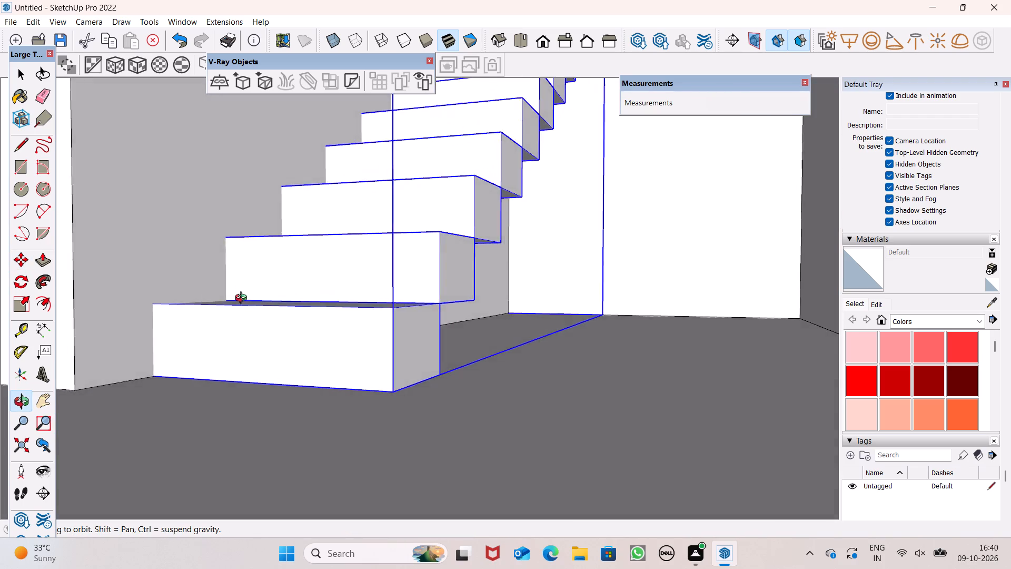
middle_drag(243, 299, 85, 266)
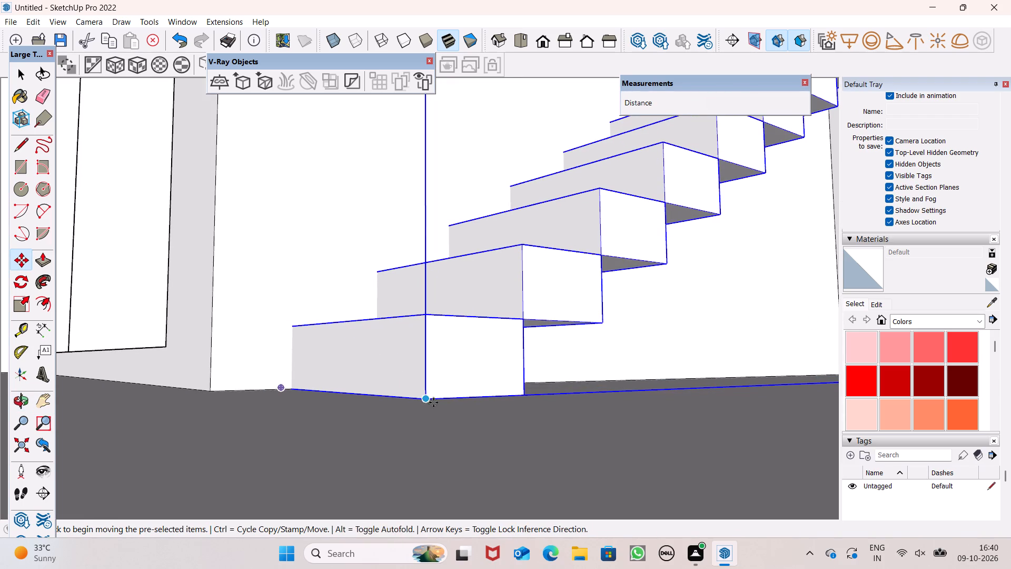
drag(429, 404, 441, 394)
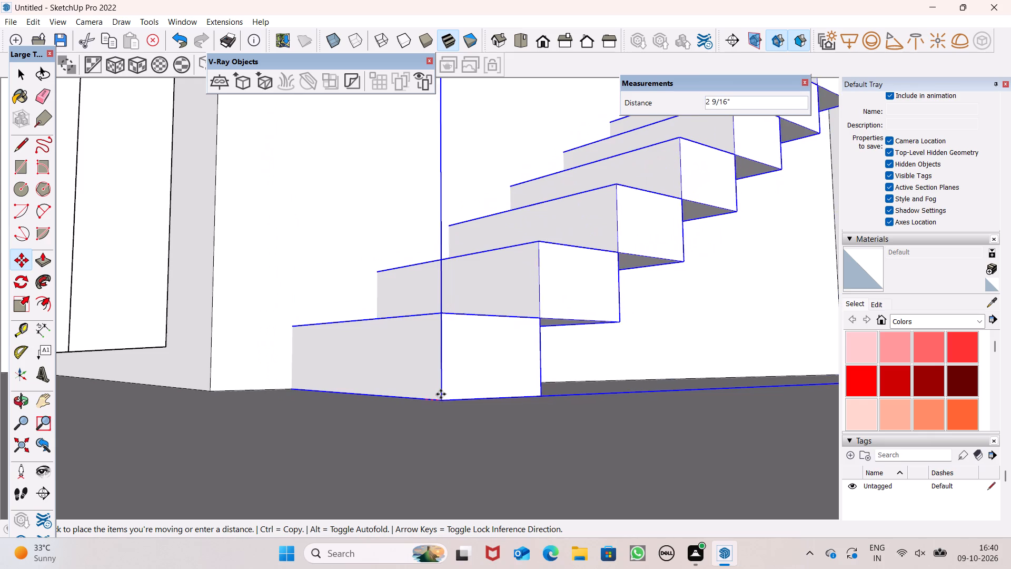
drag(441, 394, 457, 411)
Move the staircase by its front-left bottom corner onto the front edge of the passage's left wall.
middle_drag(491, 435, 647, 479)
scroll(569, 387, down, 12)
middle_drag(608, 407, 745, 474)
scroll(501, 393, up, 6)
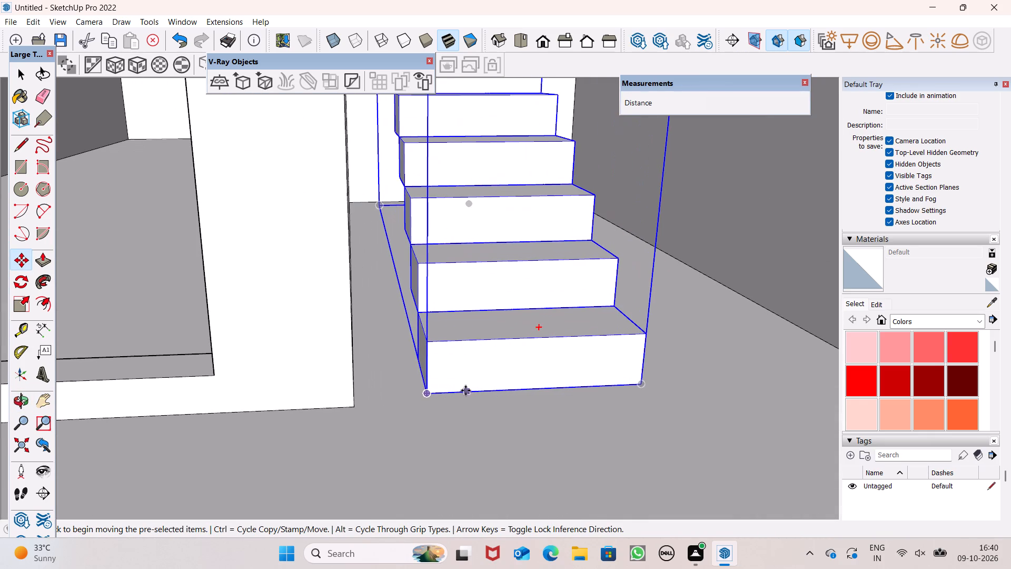
drag(427, 391, 357, 378)
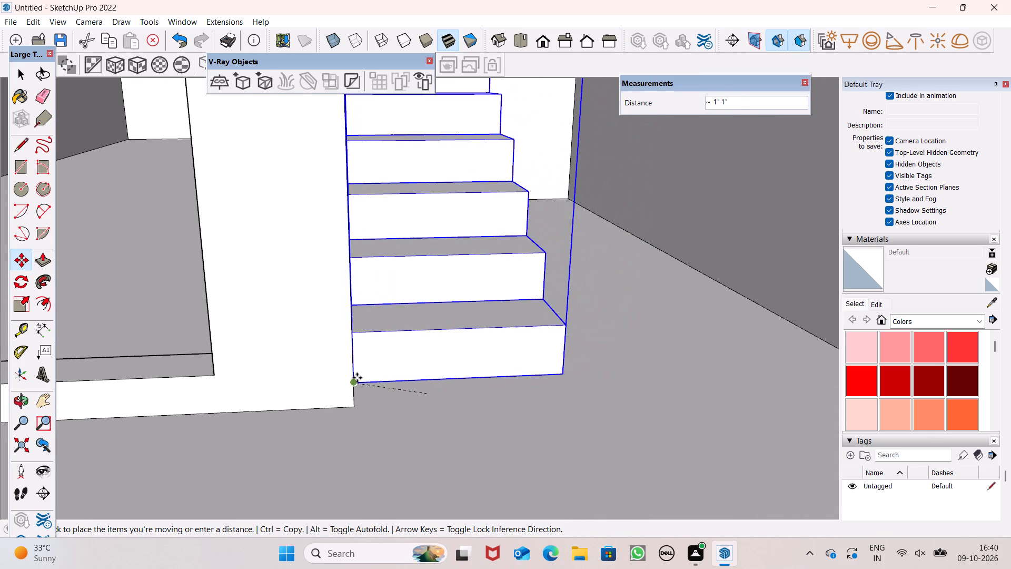
drag(357, 378, 356, 378)
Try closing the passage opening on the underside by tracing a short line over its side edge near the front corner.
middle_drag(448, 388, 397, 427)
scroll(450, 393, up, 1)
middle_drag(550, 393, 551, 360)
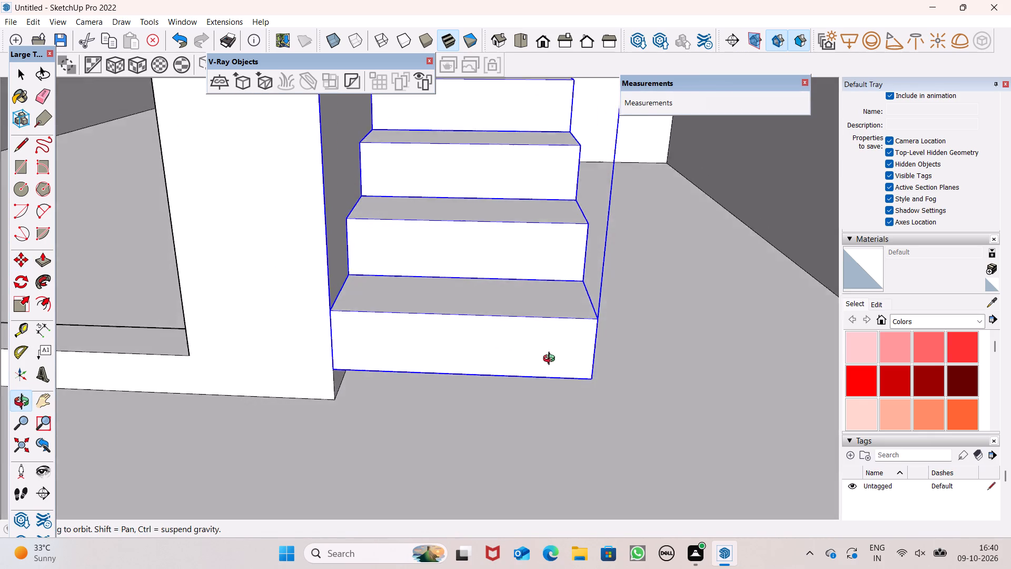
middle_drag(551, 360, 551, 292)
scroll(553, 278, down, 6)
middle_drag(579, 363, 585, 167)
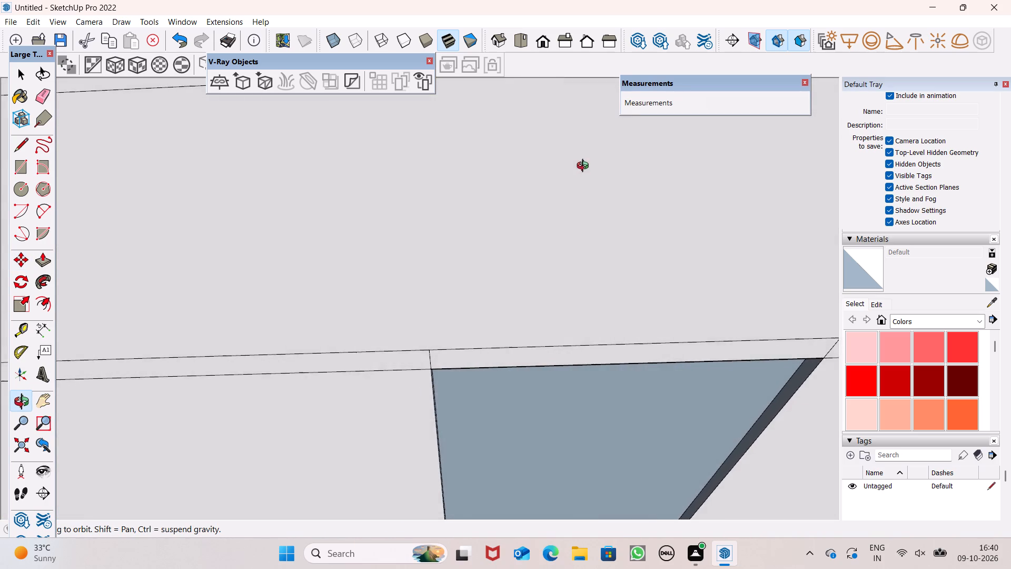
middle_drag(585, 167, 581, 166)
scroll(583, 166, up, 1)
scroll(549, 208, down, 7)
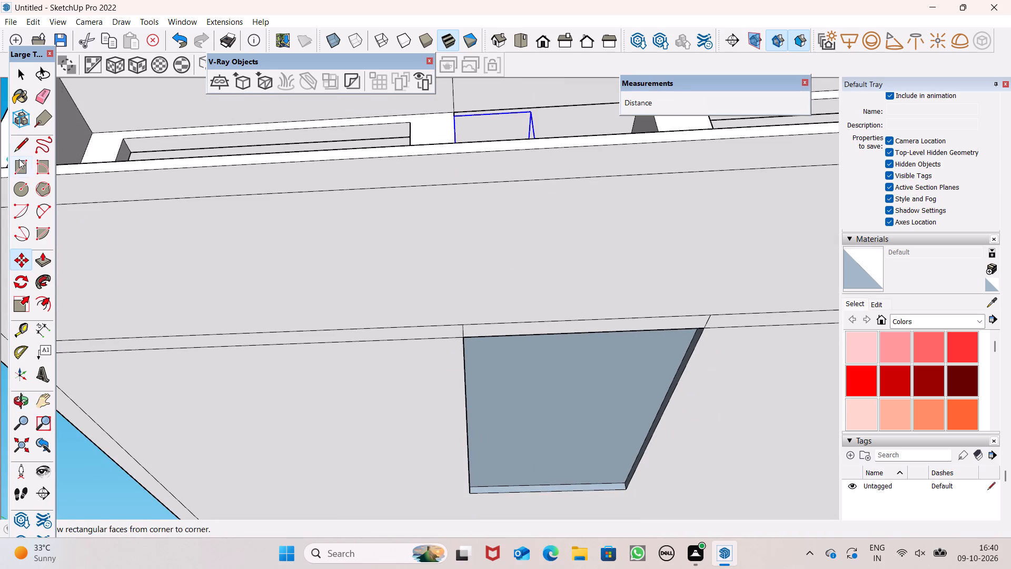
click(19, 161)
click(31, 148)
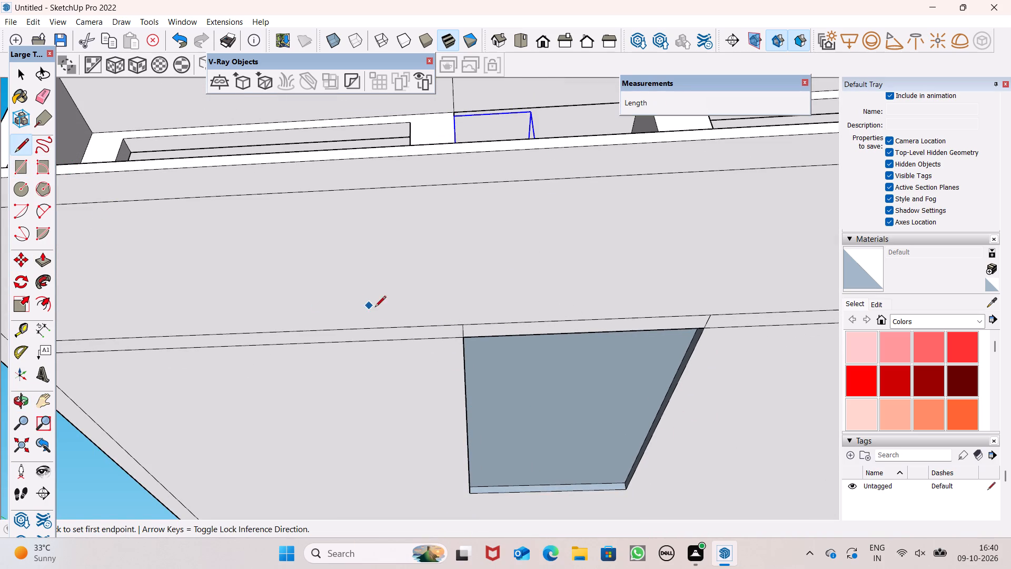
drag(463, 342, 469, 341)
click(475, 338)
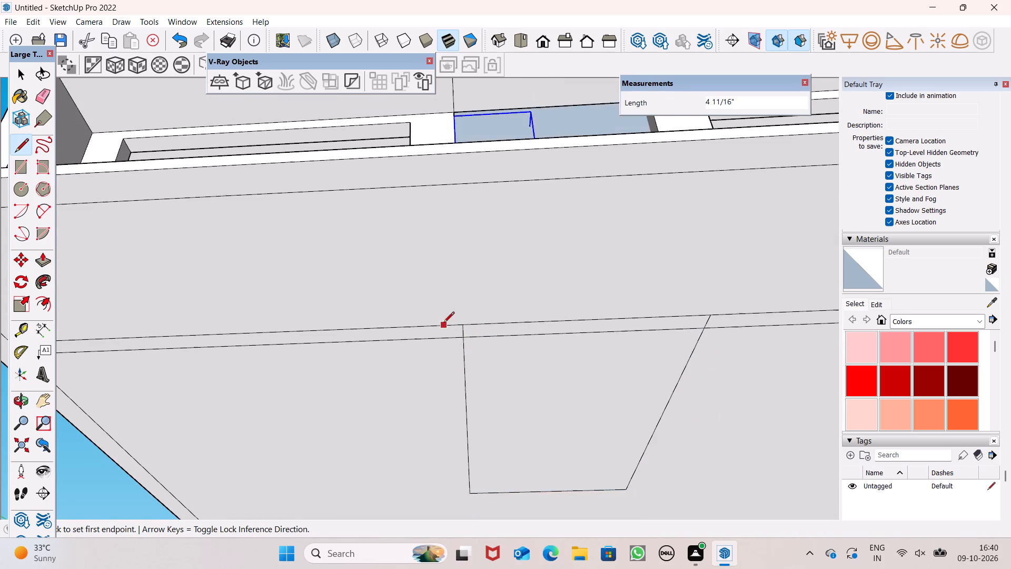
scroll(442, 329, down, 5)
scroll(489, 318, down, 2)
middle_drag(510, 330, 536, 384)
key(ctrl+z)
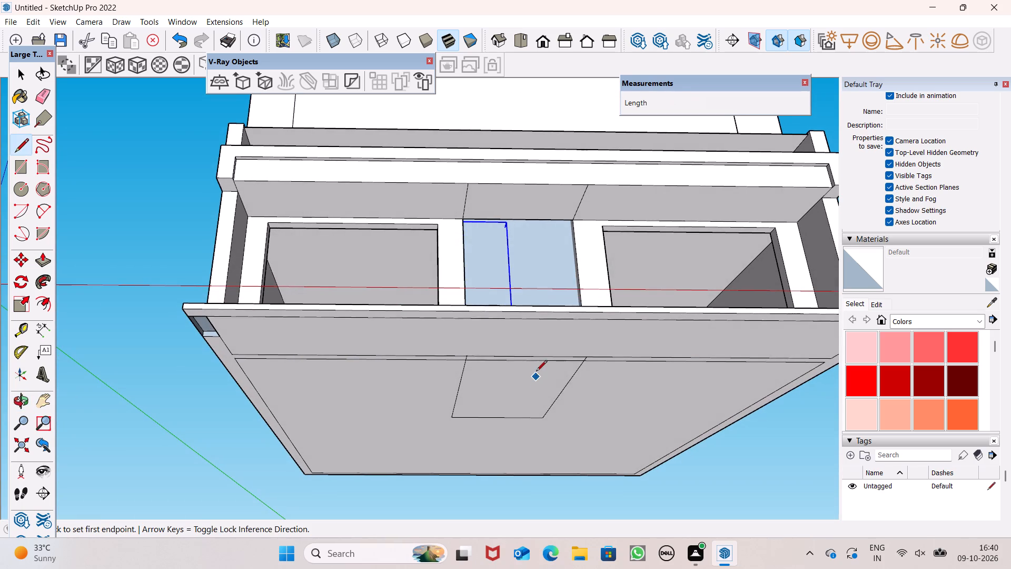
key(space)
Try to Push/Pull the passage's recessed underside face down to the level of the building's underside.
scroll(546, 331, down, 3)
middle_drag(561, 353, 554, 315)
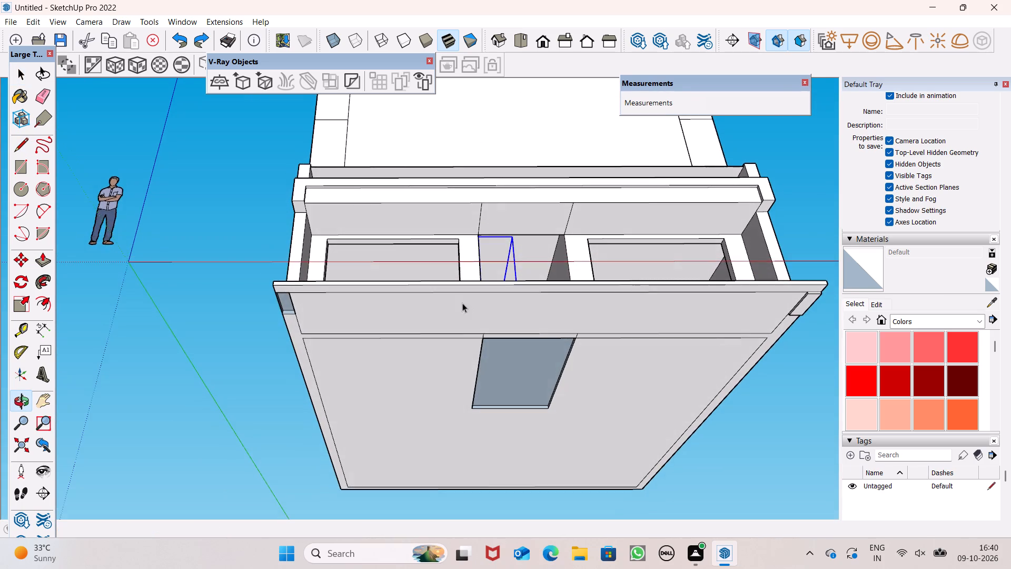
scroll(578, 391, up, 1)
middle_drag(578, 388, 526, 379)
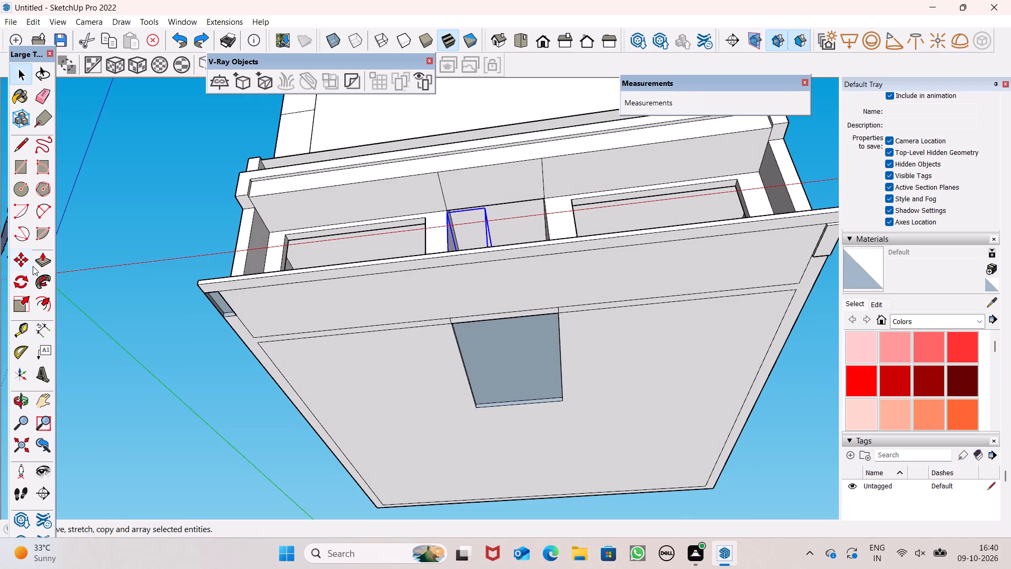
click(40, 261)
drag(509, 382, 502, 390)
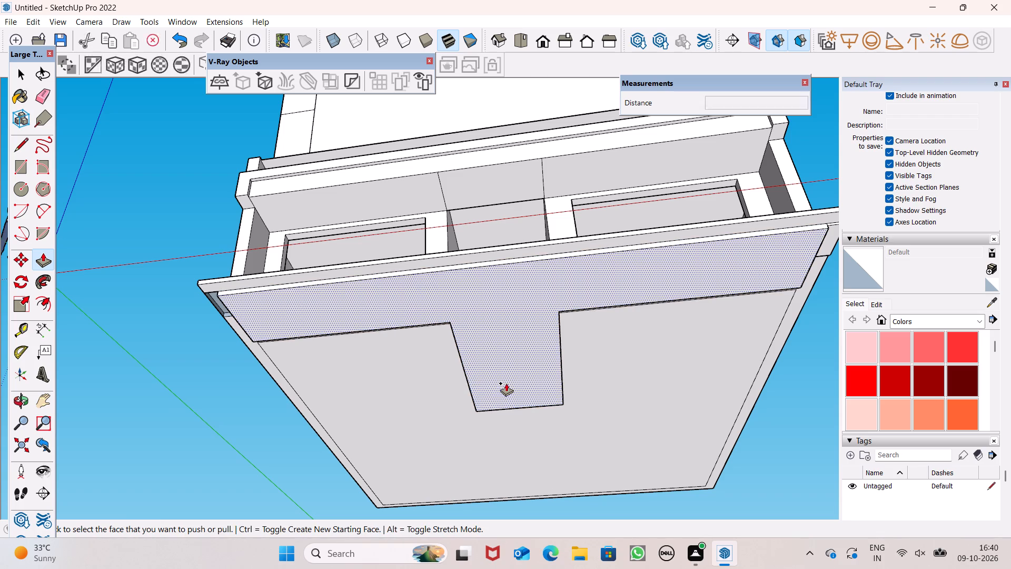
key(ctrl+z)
Push/Pull the small recessed strip at the porch's left end flush with the building's underside.
scroll(226, 308, up, 4)
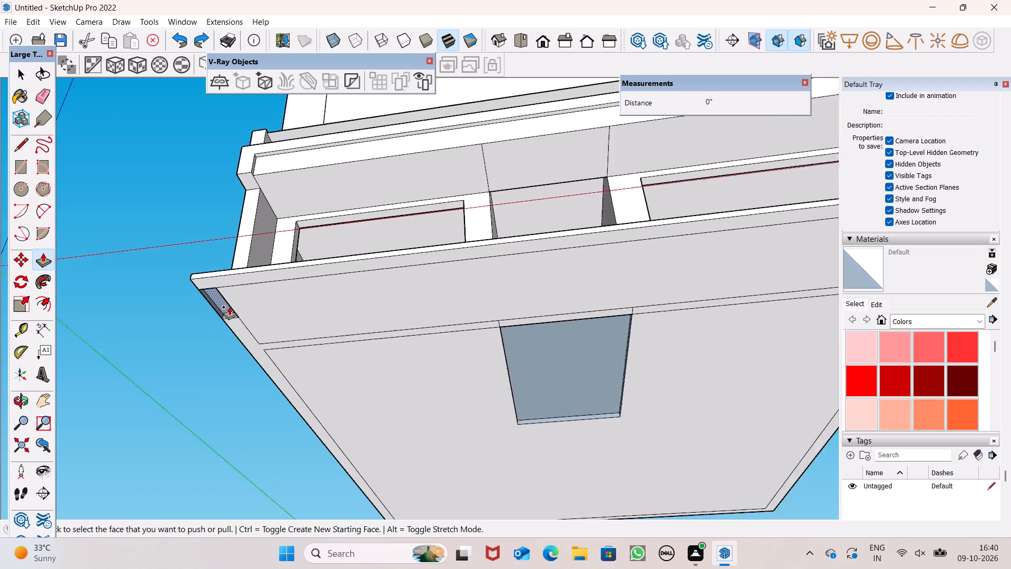
scroll(229, 307, up, 1)
drag(223, 306, 224, 307)
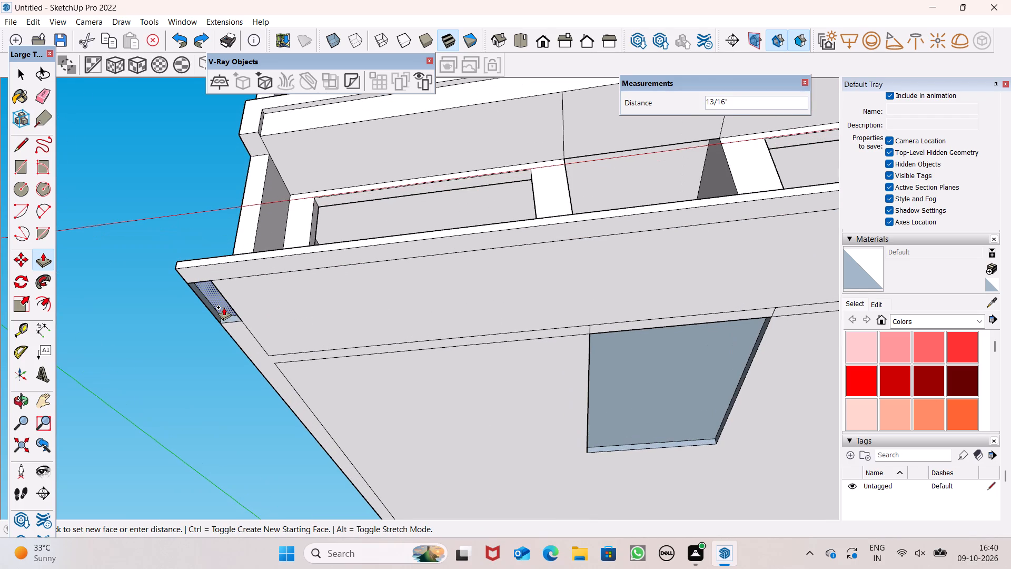
drag(224, 307, 251, 320)
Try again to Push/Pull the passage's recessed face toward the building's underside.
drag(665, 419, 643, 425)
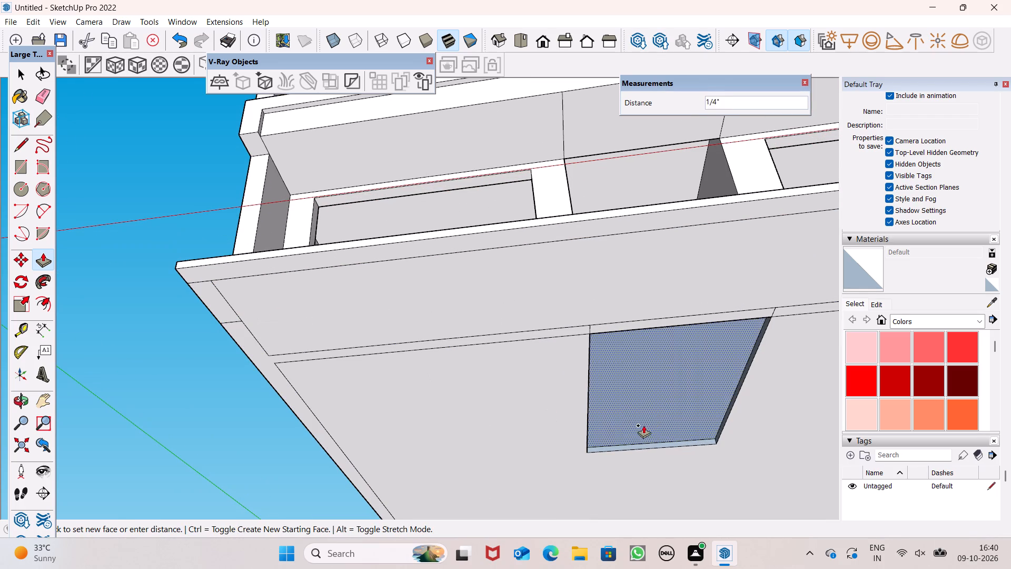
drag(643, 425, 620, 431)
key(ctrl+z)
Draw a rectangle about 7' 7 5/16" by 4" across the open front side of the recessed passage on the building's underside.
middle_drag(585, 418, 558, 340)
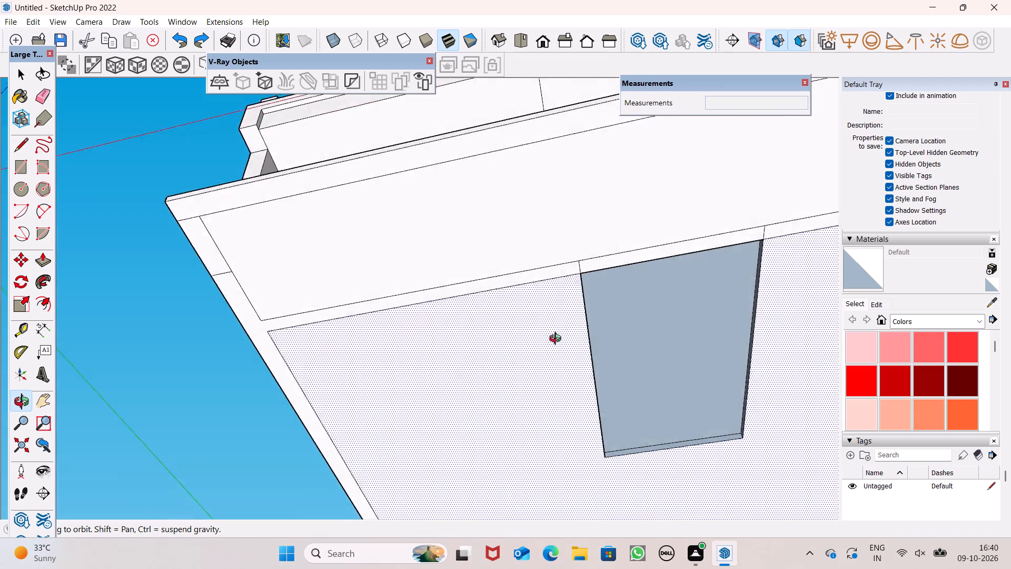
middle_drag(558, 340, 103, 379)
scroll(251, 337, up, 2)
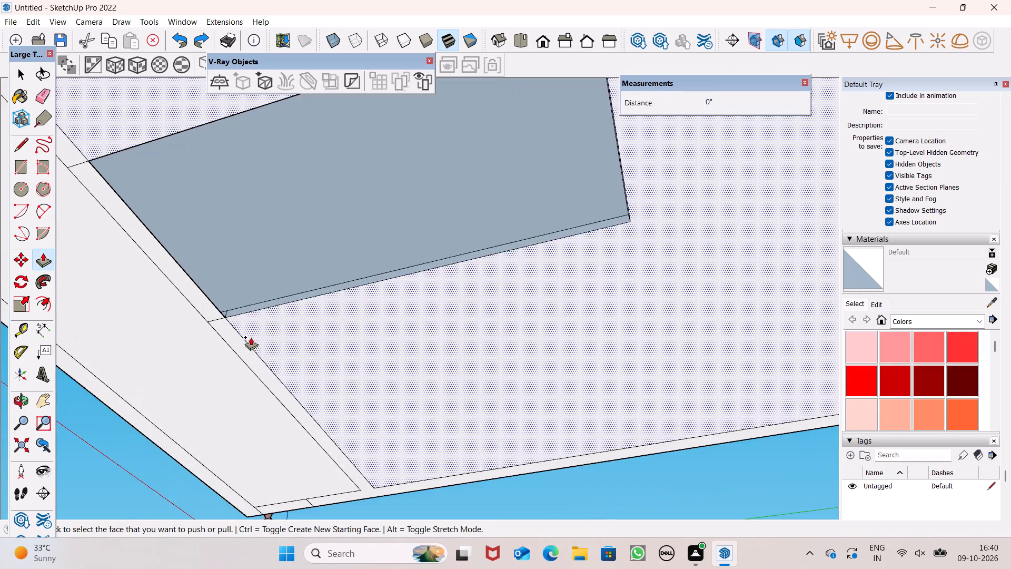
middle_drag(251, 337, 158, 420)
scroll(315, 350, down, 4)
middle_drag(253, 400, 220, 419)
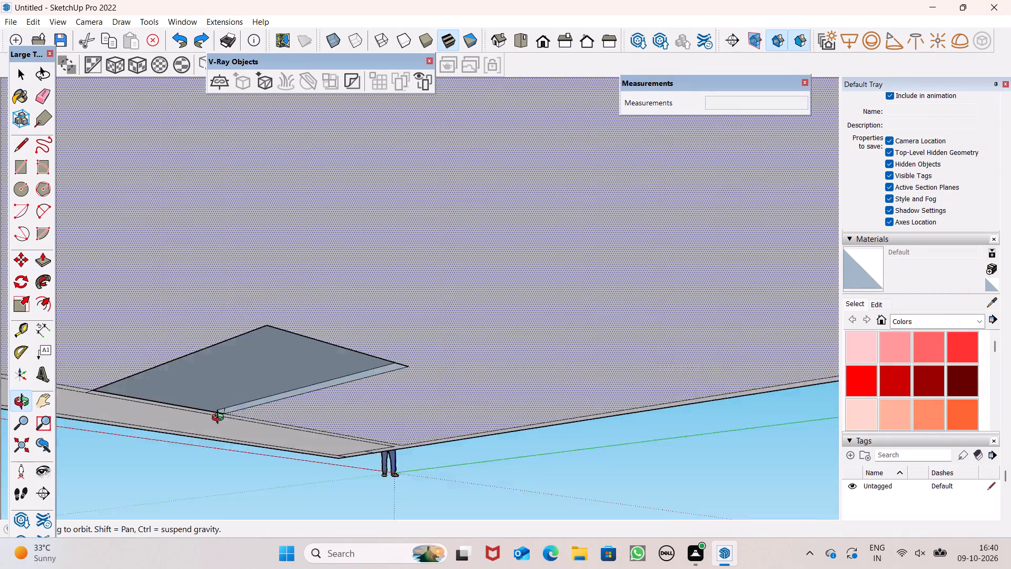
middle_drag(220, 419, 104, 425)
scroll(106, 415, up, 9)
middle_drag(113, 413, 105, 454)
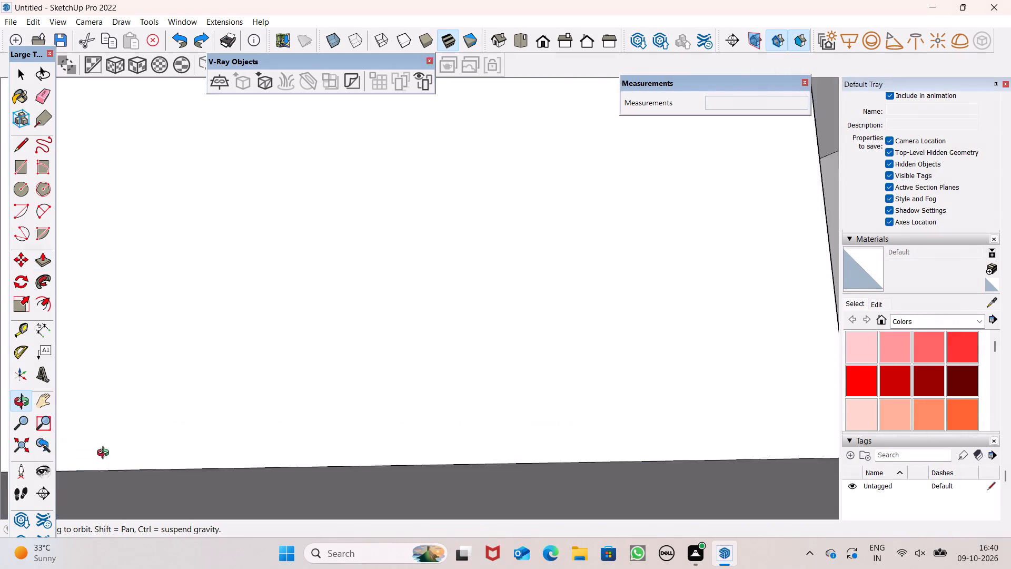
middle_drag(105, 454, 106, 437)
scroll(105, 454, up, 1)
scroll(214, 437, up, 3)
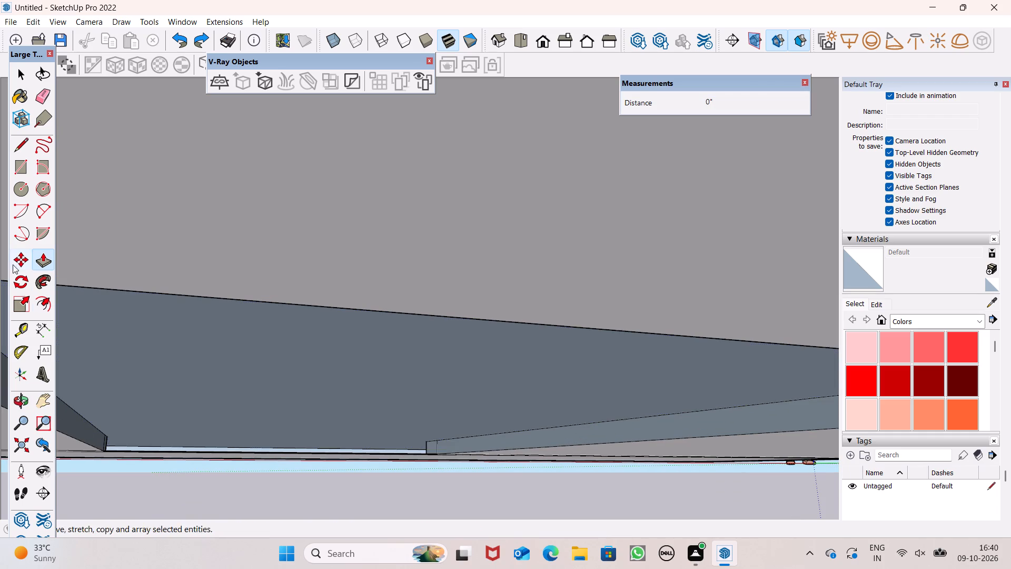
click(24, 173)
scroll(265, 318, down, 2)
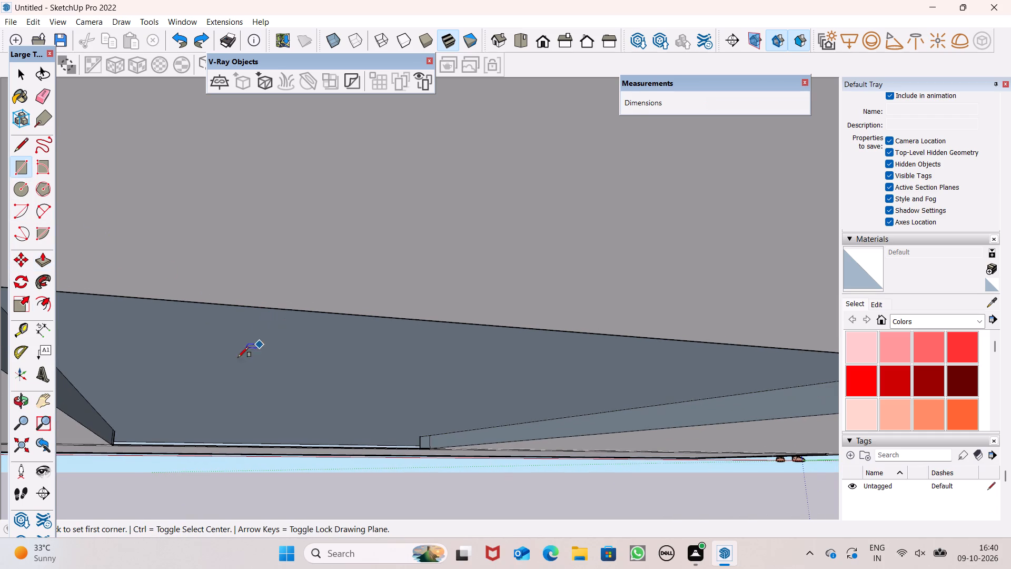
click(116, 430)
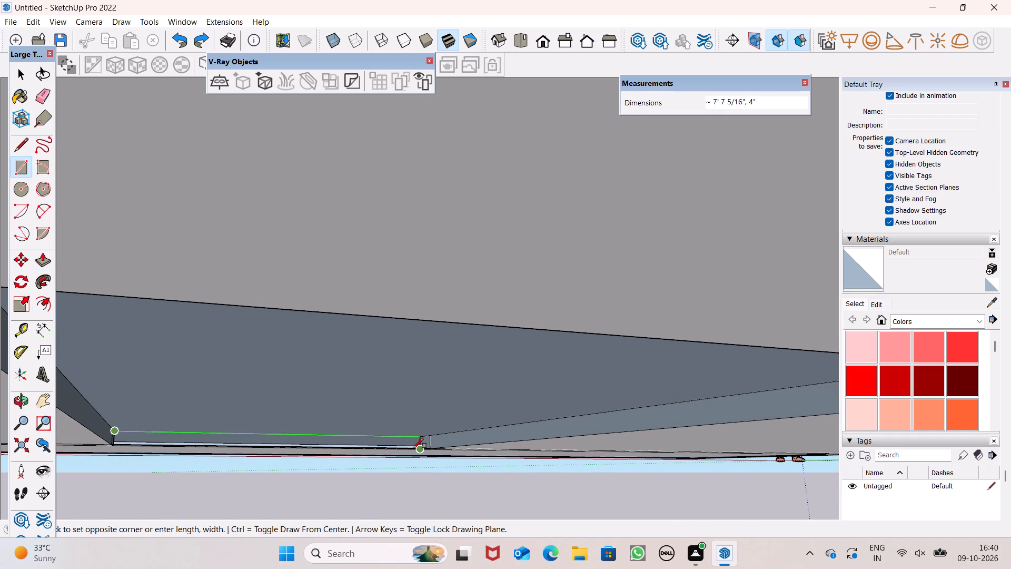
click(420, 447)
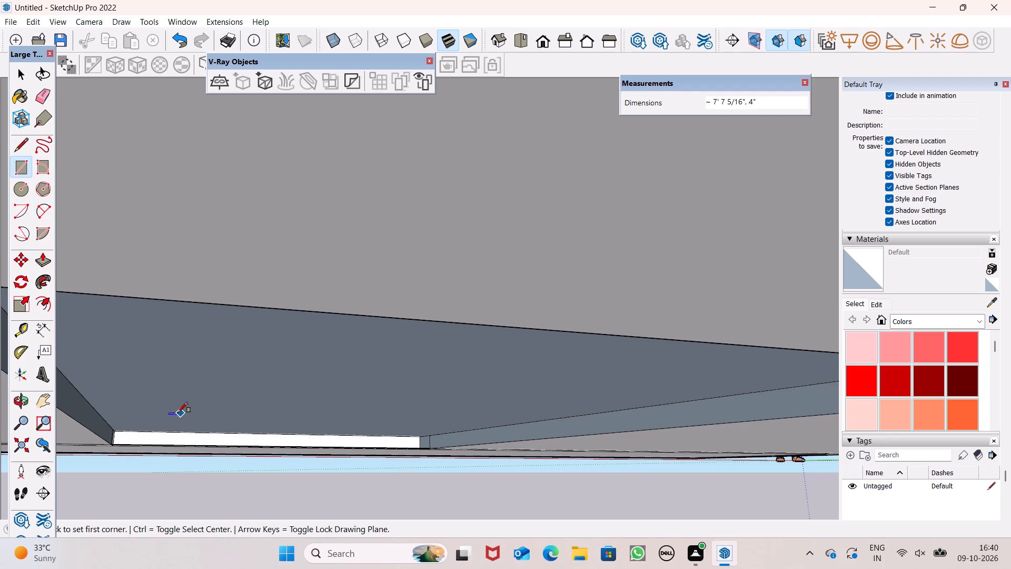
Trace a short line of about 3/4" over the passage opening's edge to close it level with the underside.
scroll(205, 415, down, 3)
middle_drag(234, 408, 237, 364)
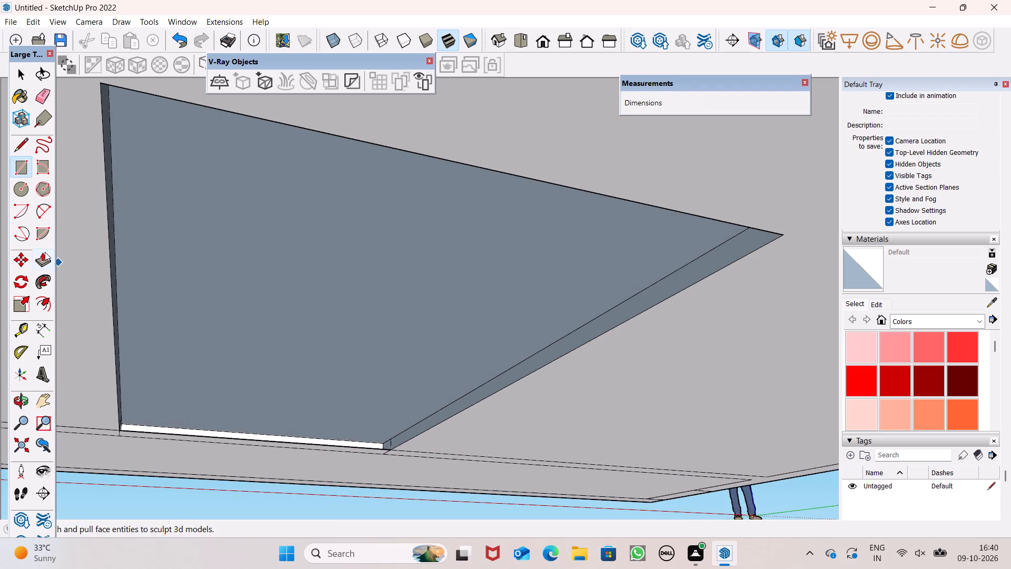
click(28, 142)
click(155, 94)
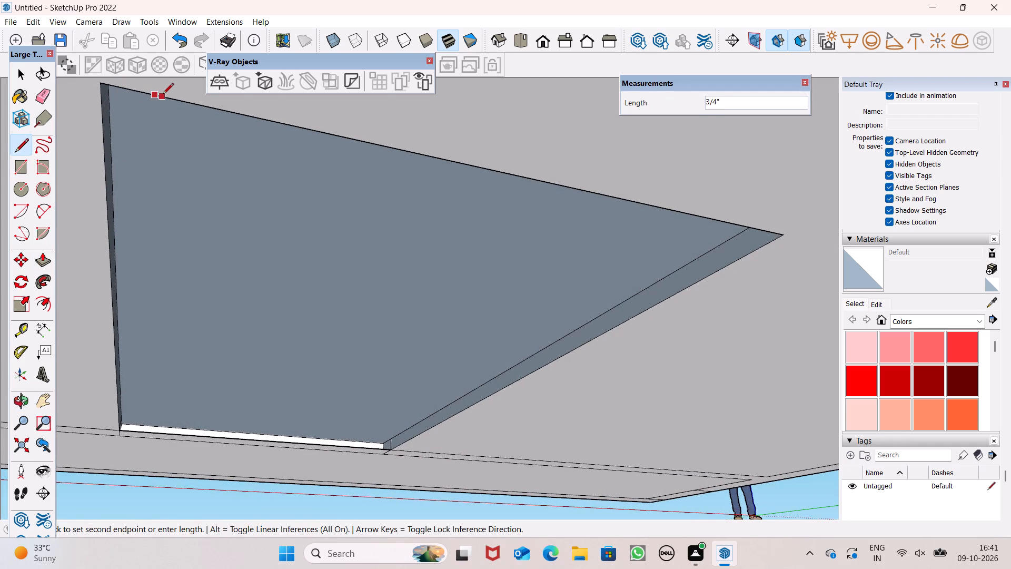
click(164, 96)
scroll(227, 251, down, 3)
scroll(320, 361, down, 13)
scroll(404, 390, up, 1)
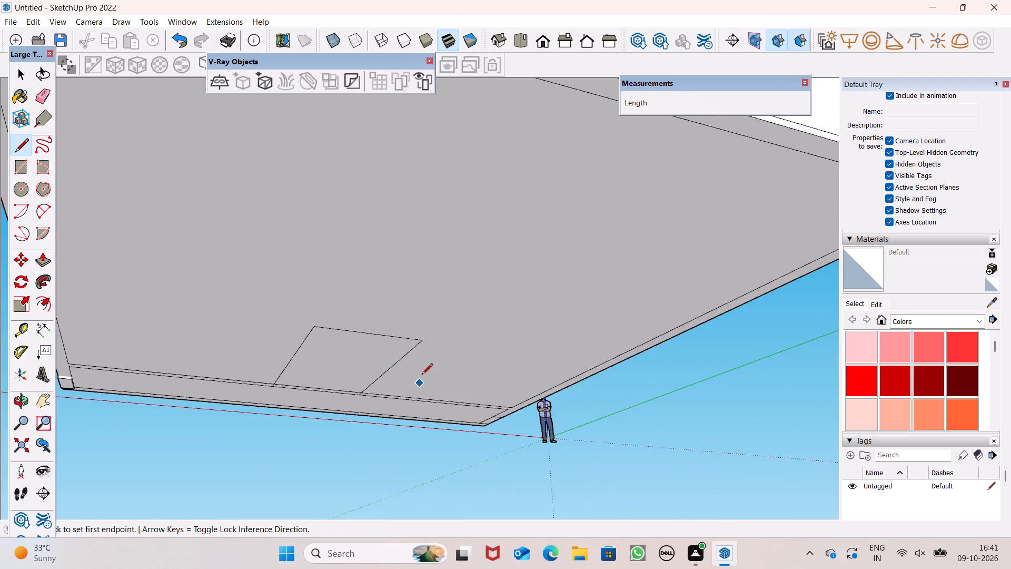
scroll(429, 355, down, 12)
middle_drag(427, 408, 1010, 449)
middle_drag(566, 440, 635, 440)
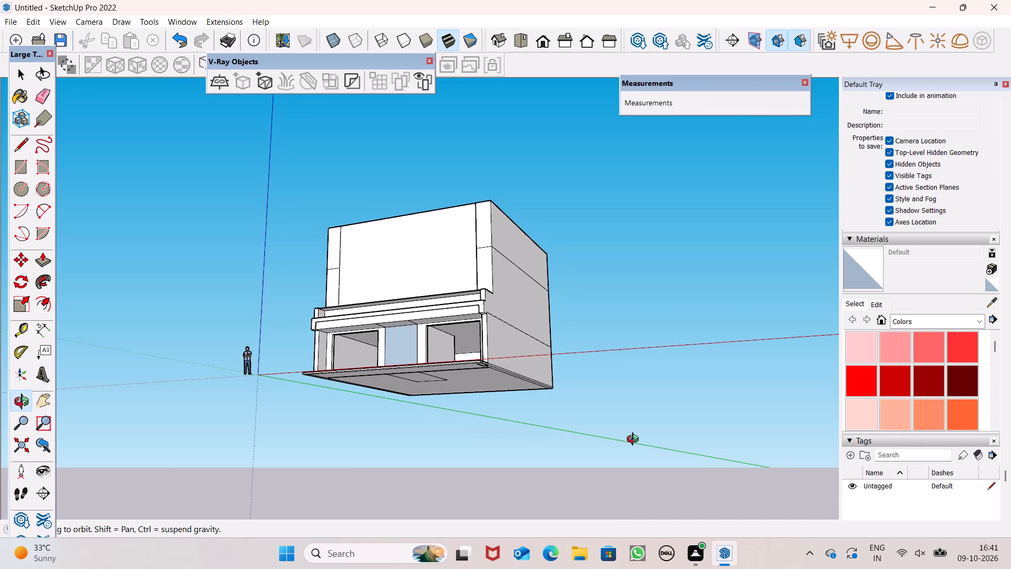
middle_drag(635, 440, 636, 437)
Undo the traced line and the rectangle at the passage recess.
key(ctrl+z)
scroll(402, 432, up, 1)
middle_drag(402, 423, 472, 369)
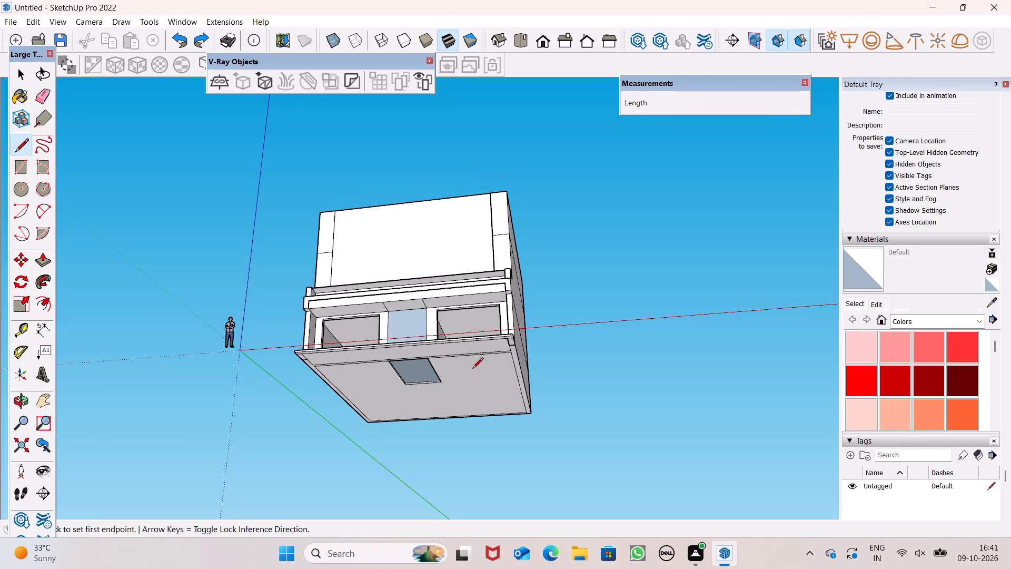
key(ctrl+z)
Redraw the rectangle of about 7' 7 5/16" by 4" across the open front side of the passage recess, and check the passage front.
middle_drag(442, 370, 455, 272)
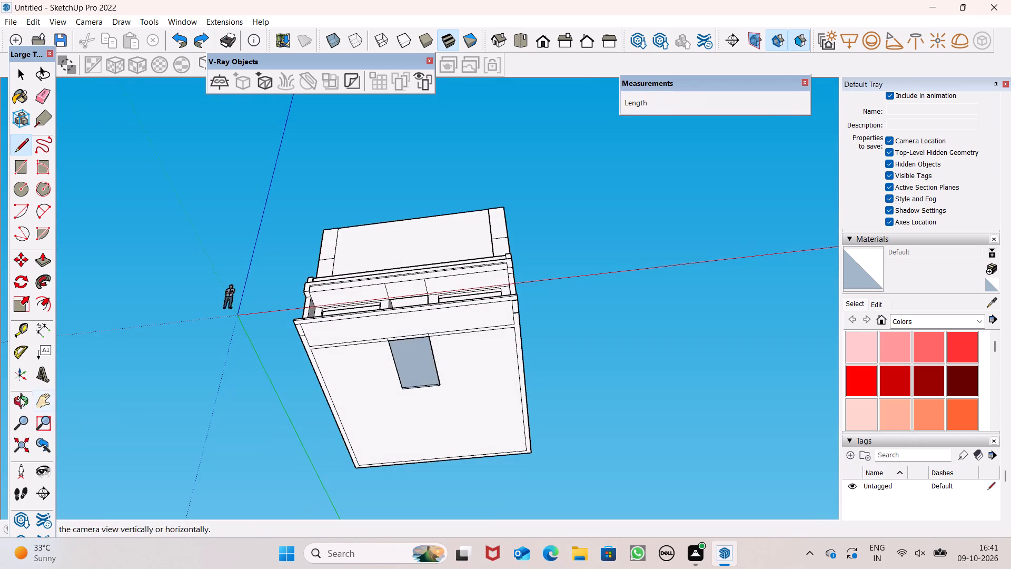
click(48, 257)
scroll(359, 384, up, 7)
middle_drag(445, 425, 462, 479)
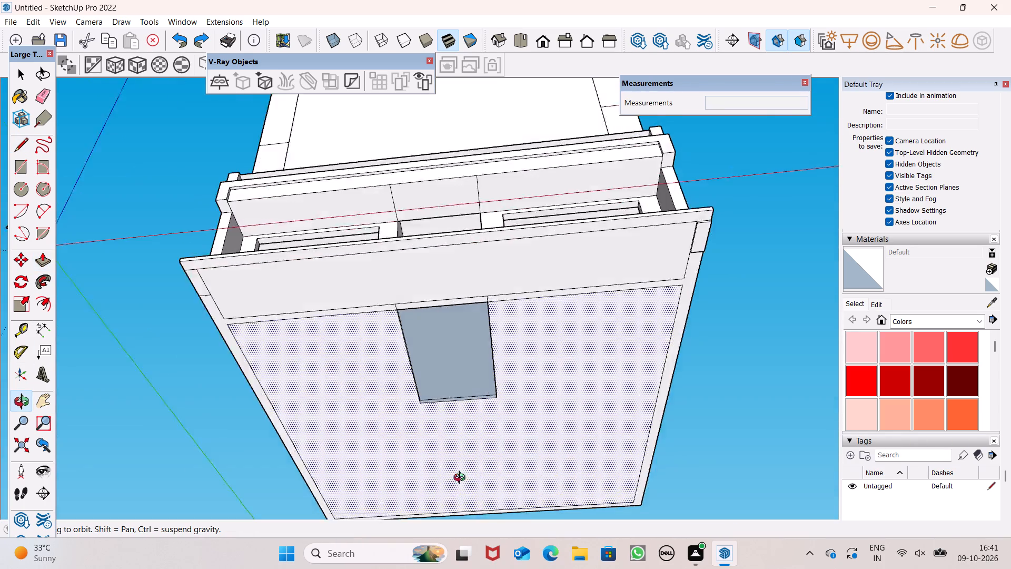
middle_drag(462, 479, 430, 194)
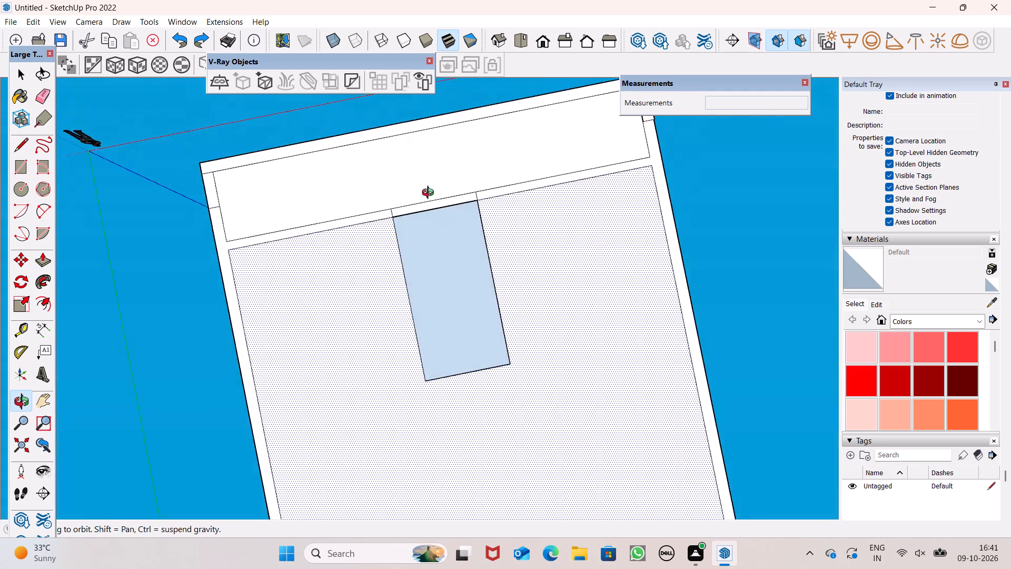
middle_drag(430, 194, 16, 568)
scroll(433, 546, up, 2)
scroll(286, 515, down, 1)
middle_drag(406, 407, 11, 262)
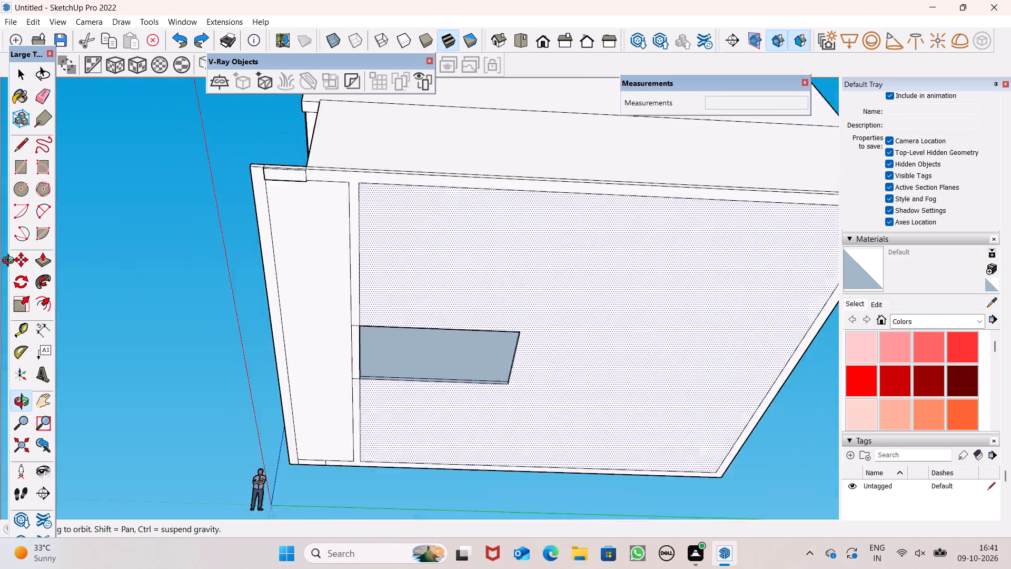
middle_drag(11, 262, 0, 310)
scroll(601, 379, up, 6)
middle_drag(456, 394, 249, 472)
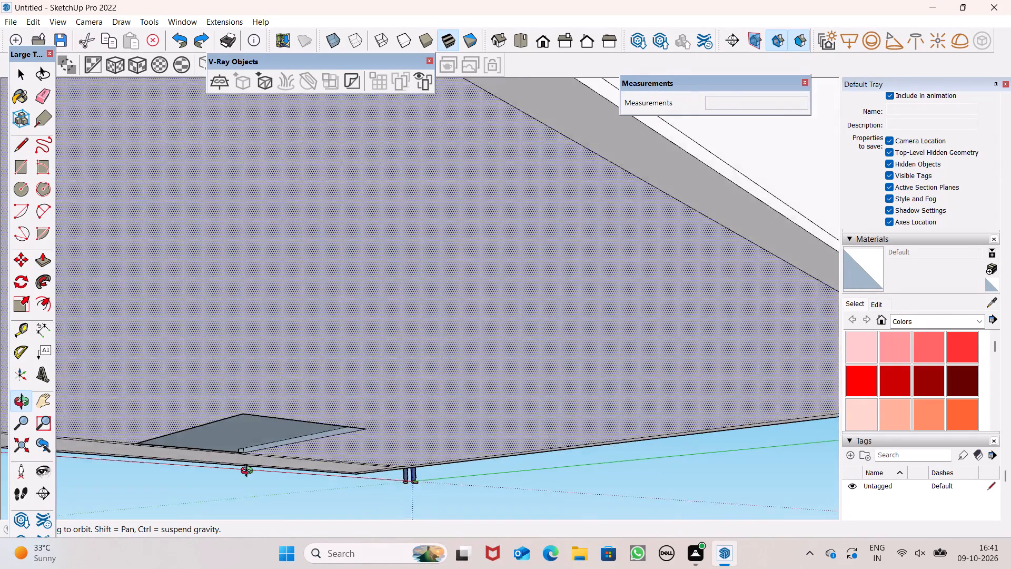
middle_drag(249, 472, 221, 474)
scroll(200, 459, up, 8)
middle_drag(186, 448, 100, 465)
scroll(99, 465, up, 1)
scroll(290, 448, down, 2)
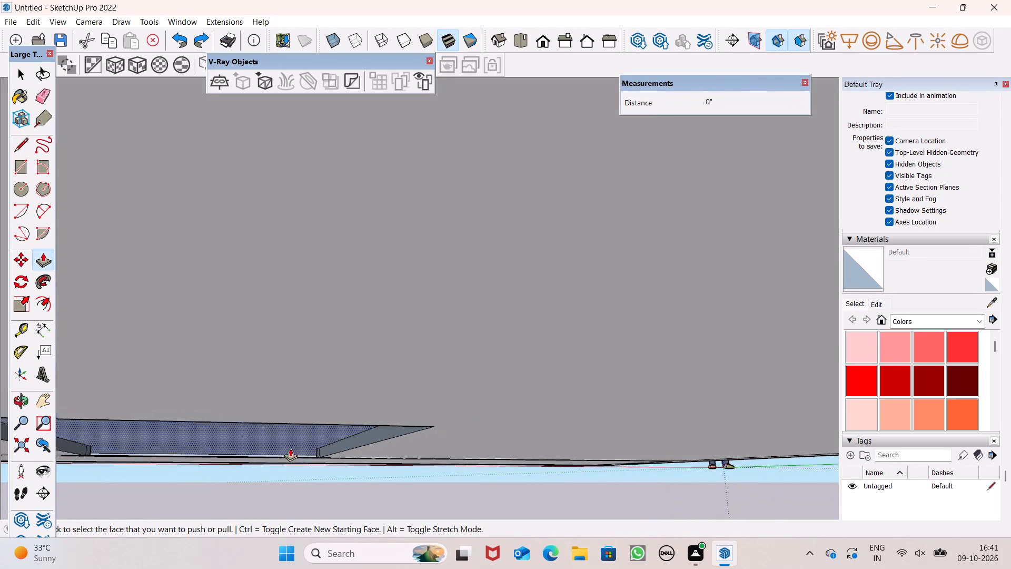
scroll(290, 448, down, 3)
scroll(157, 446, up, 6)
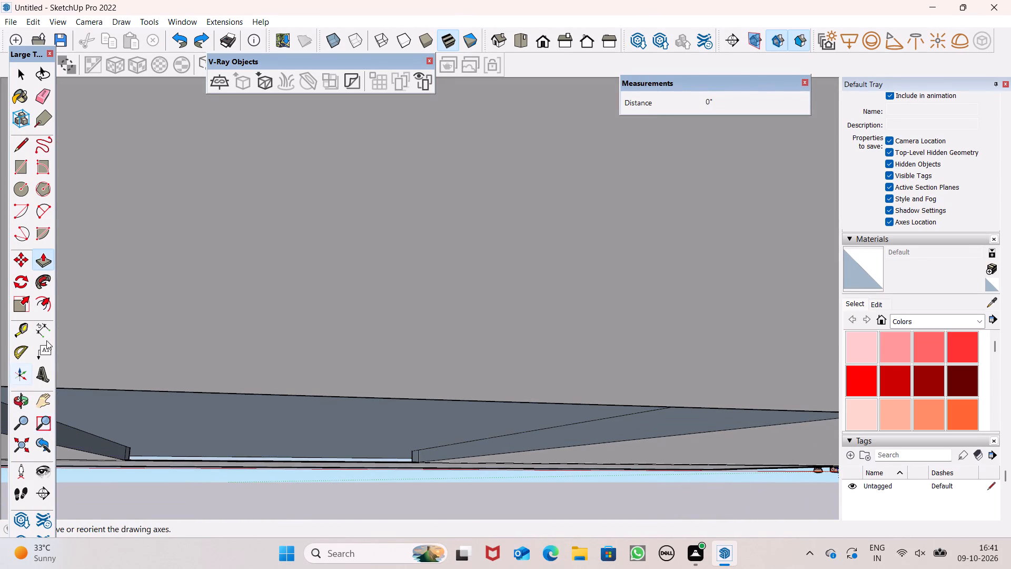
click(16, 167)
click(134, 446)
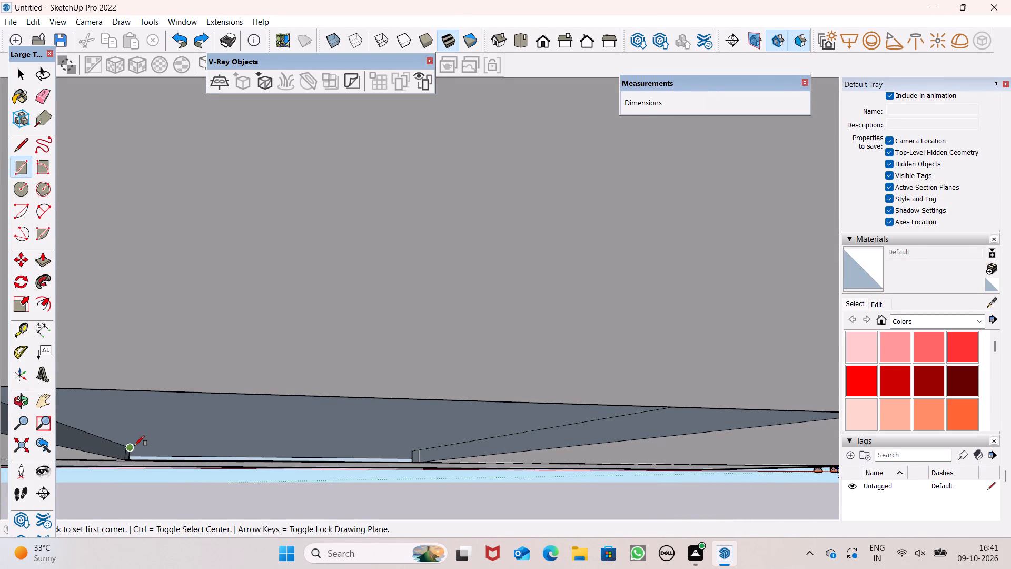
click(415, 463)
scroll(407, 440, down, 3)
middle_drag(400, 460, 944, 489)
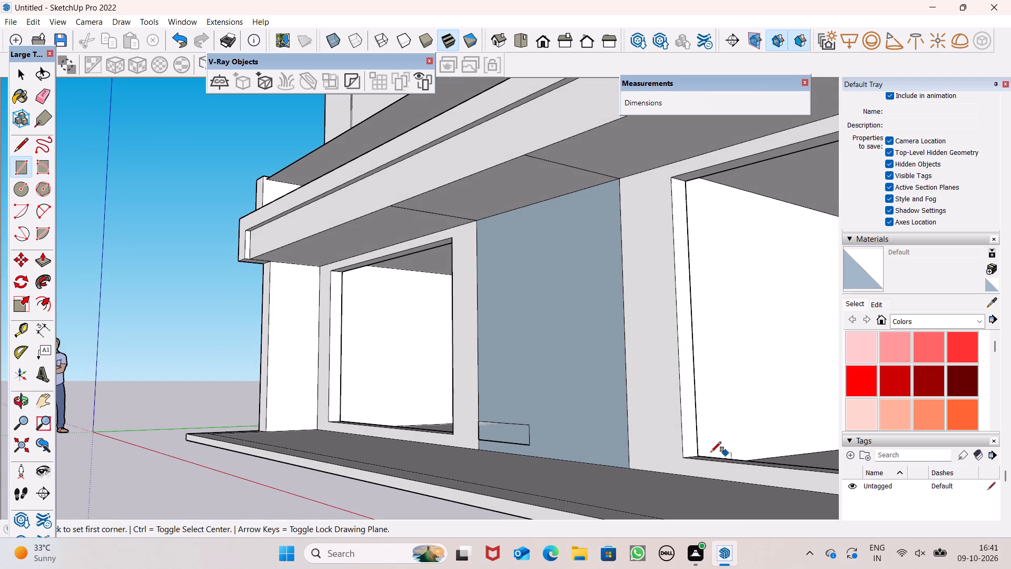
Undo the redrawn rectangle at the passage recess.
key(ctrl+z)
Move the staircase sideways about 5" by its bottom front corner, clear of the passage's side wall.
key(space)
key(space)
scroll(622, 471, down, 1)
middle_drag(582, 480, 684, 536)
scroll(582, 482, up, 2)
scroll(580, 482, down, 1)
scroll(580, 482, up, 1)
click(566, 450)
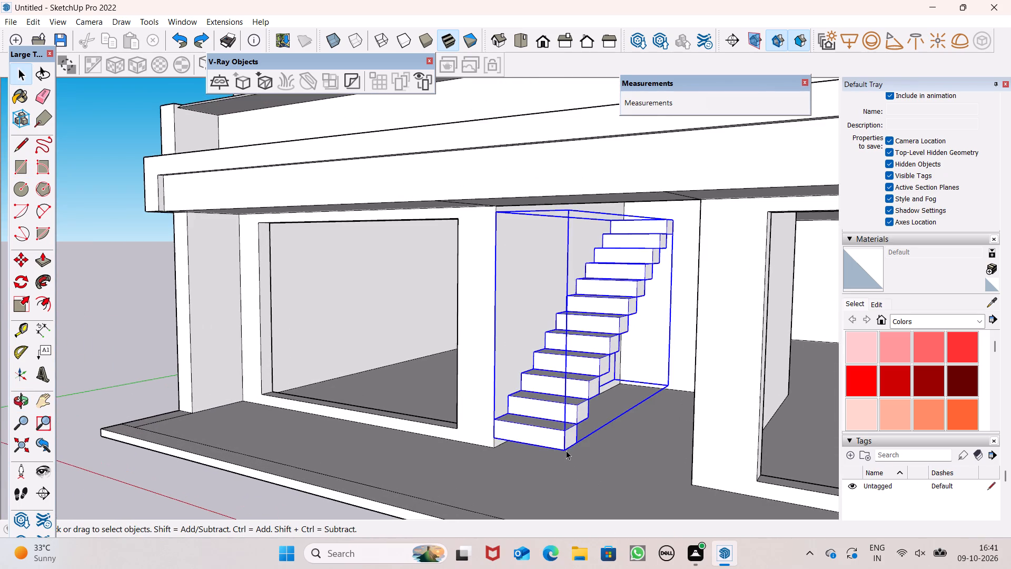
scroll(567, 438, up, 4)
key(m)
key(Return)
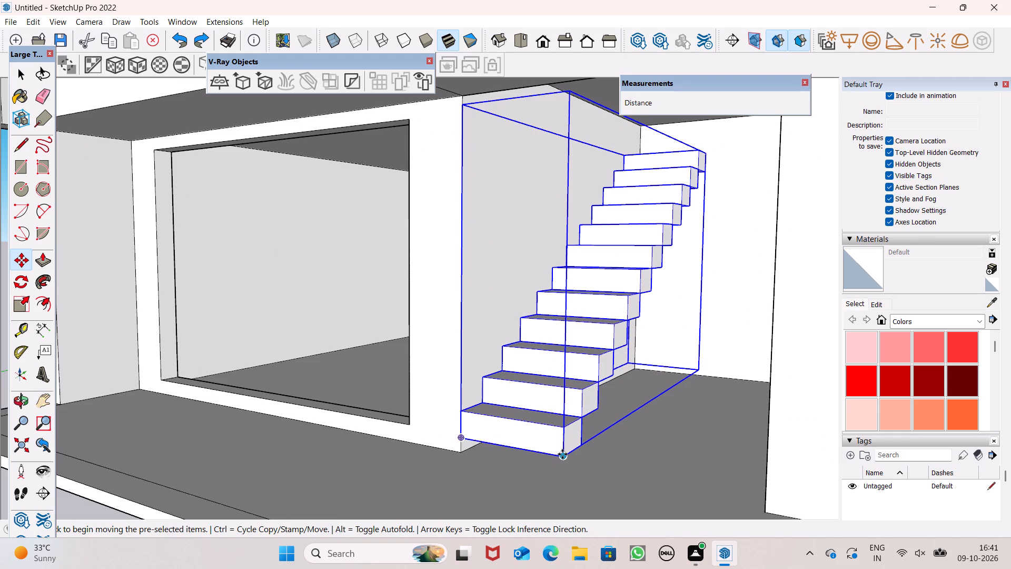
drag(562, 454, 579, 465)
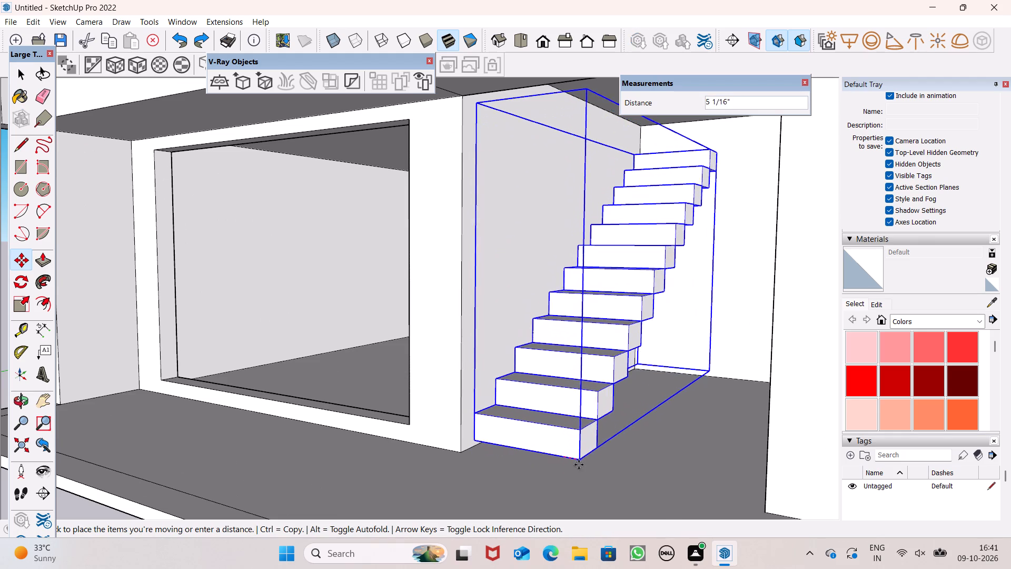
drag(579, 465, 582, 467)
Move the staircase by its bottom front corner deeper into the passage, along the floor.
scroll(660, 458, down, 7)
middle_drag(676, 460, 721, 487)
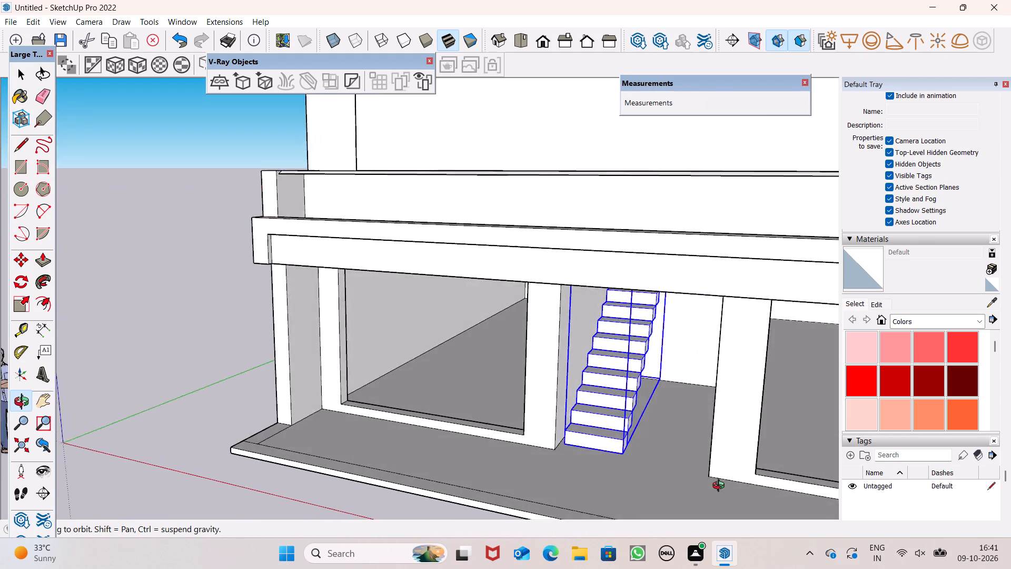
middle_drag(721, 487, 736, 475)
scroll(652, 457, up, 7)
scroll(606, 449, up, 7)
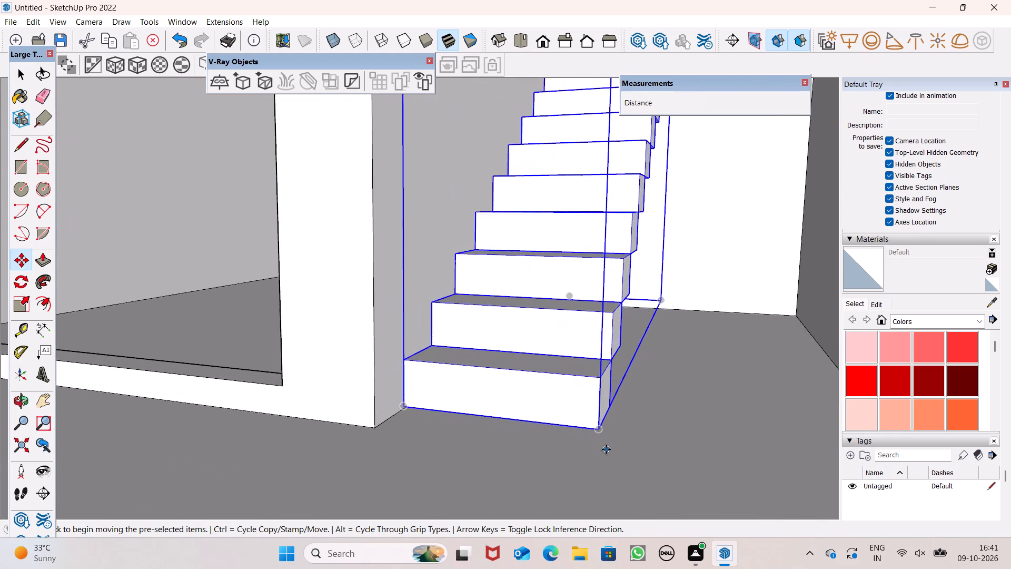
drag(600, 429, 610, 417)
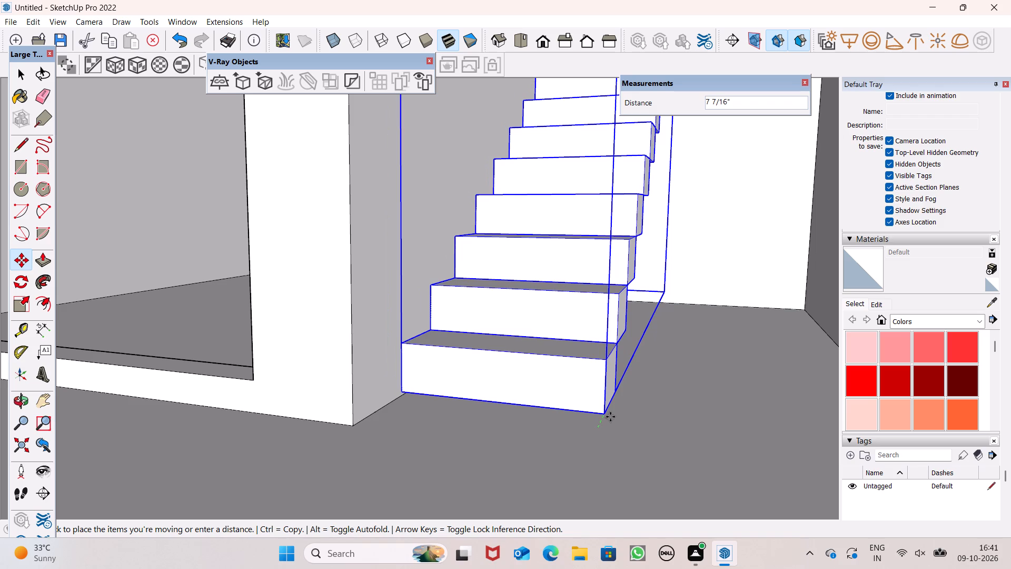
drag(610, 417, 617, 415)
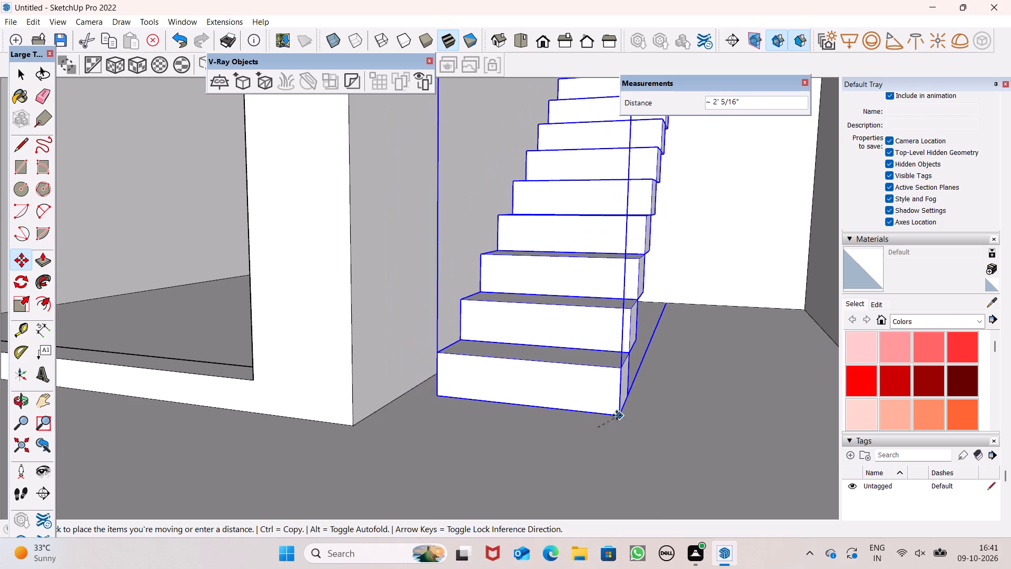
drag(617, 415, 606, 414)
Move the staircase about 2' 1 1/8" by its lower front corner onto the foot of the adjoining passage side wall.
scroll(599, 425, down, 2)
middle_drag(589, 435, 673, 415)
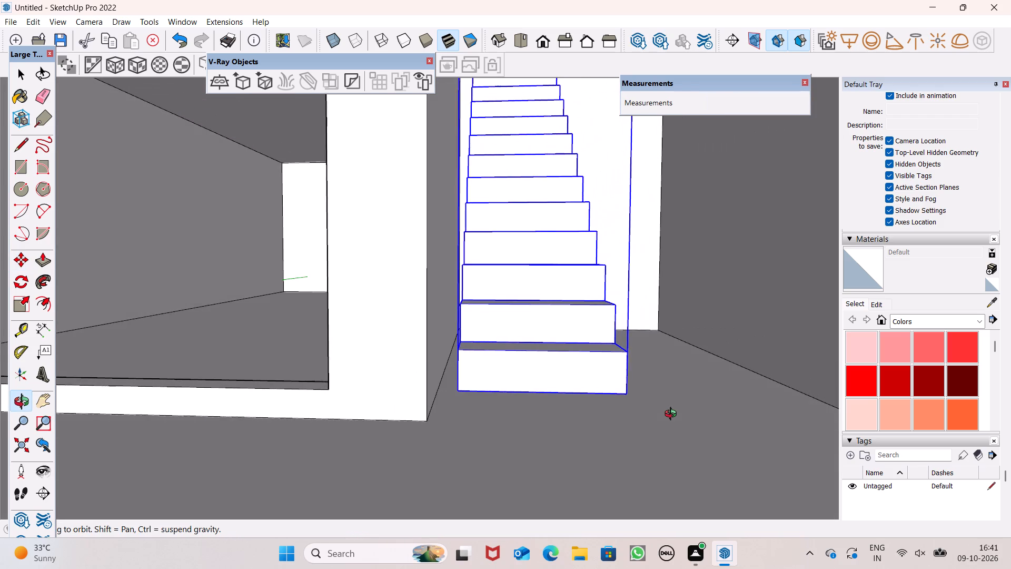
middle_drag(673, 415, 675, 415)
scroll(443, 402, up, 6)
drag(473, 378, 435, 385)
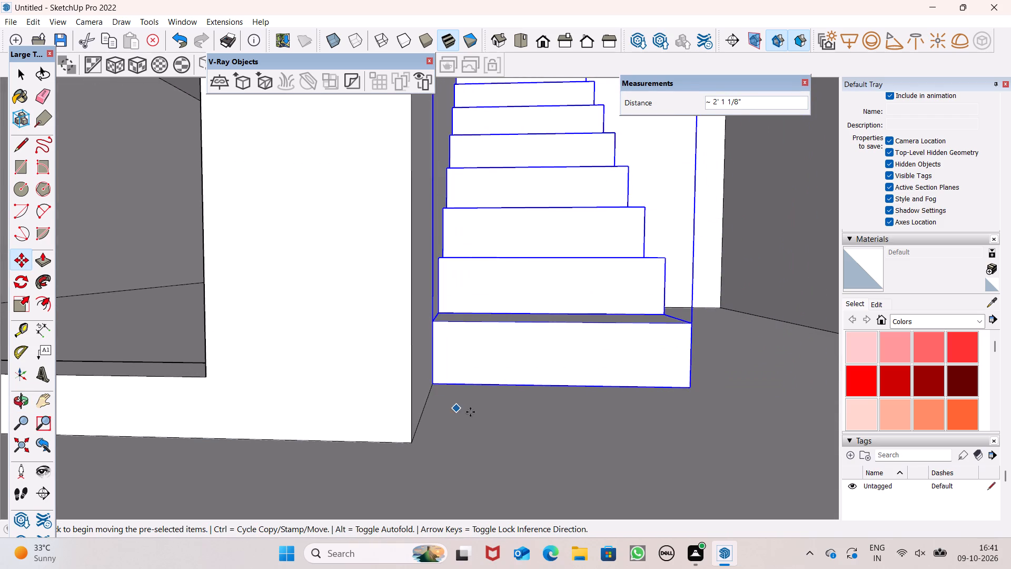
Move the staircase forward along the passage's side wall until its first step sits just behind the wall's front corner.
scroll(496, 420, down, 11)
middle_drag(483, 431, 436, 465)
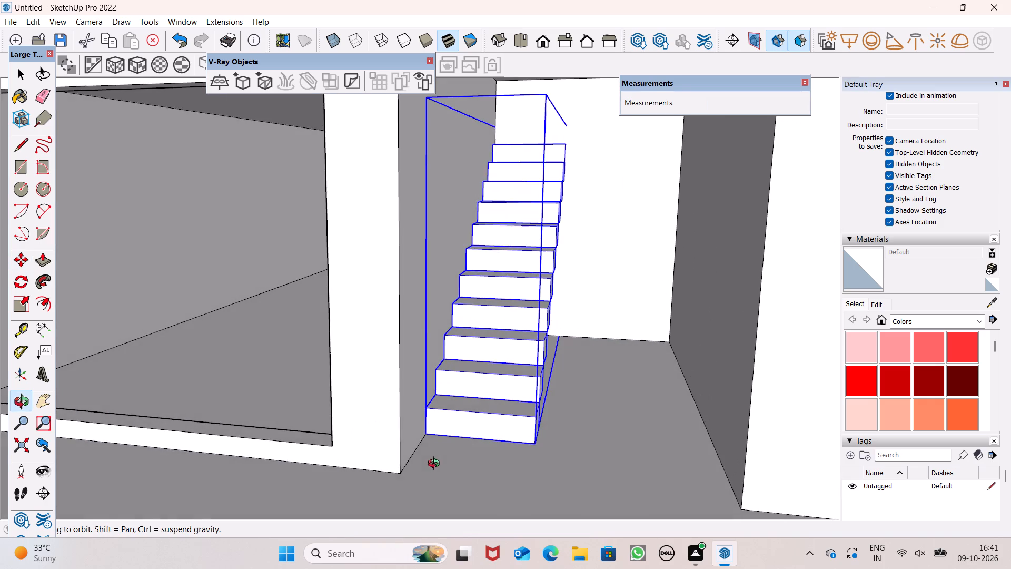
middle_drag(436, 465, 435, 468)
middle_drag(573, 444, 386, 478)
middle_drag(389, 475, 409, 475)
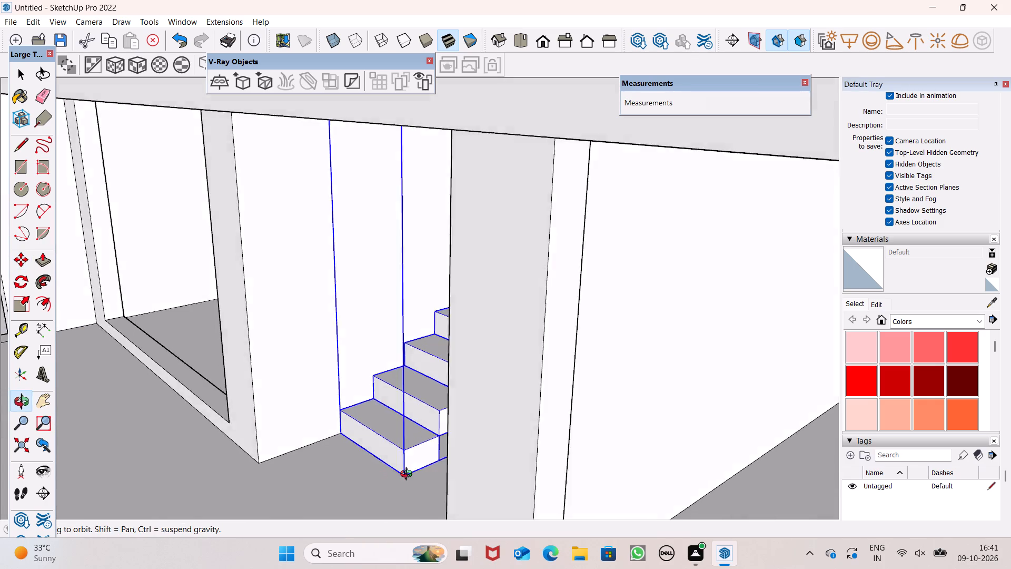
middle_drag(409, 475, 435, 466)
drag(434, 472, 392, 506)
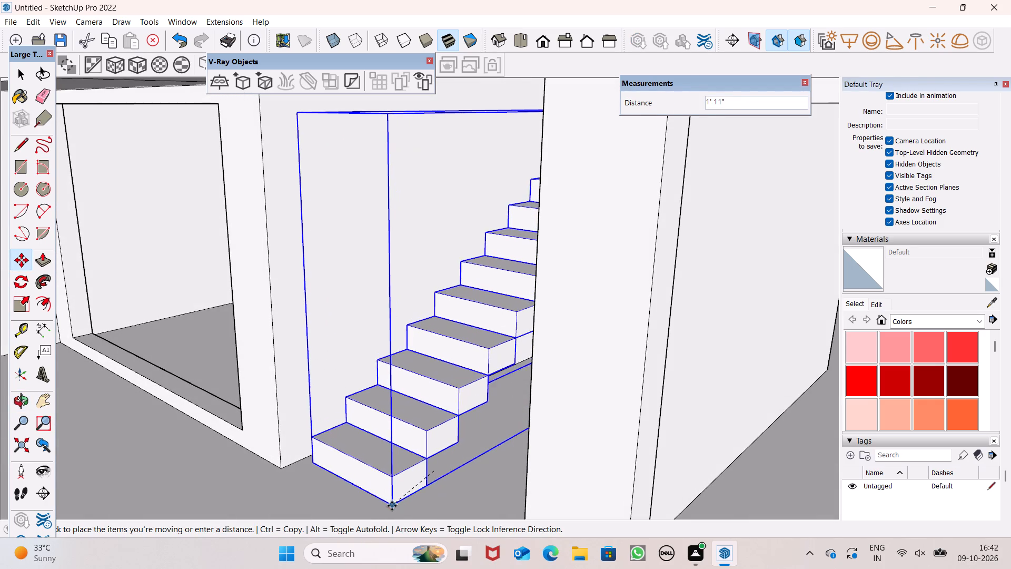
drag(392, 506, 379, 496)
middle_drag(427, 475, 511, 460)
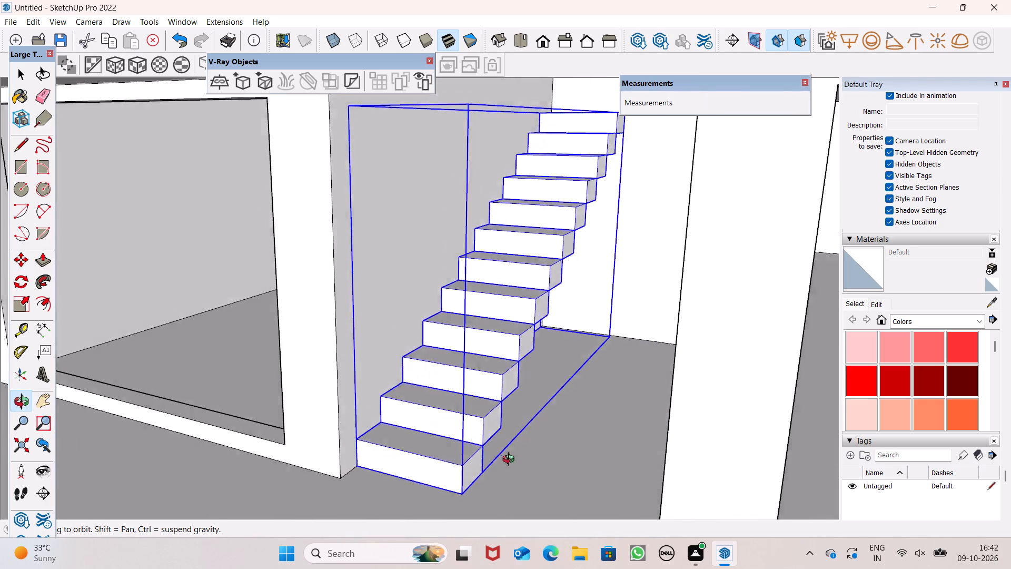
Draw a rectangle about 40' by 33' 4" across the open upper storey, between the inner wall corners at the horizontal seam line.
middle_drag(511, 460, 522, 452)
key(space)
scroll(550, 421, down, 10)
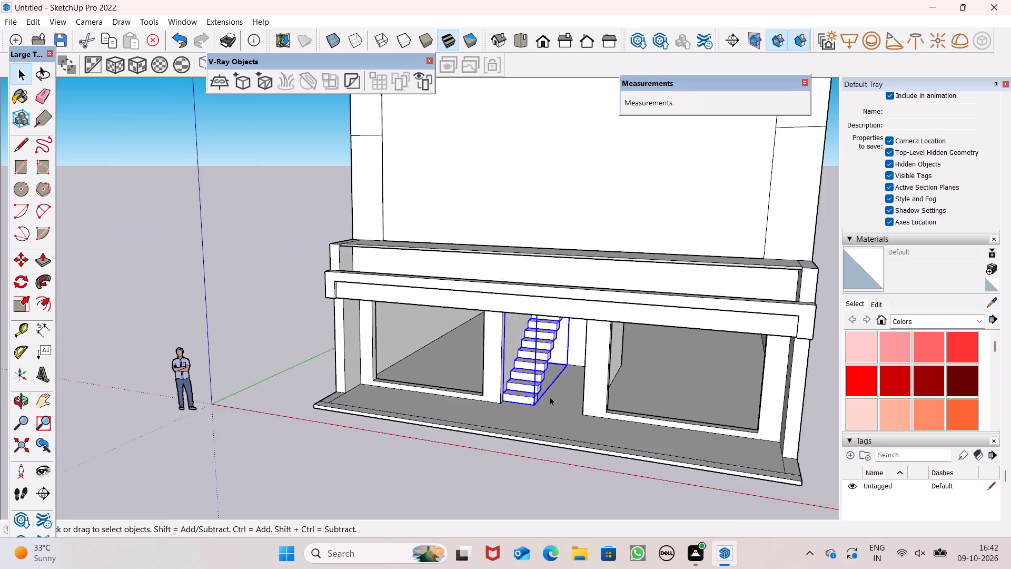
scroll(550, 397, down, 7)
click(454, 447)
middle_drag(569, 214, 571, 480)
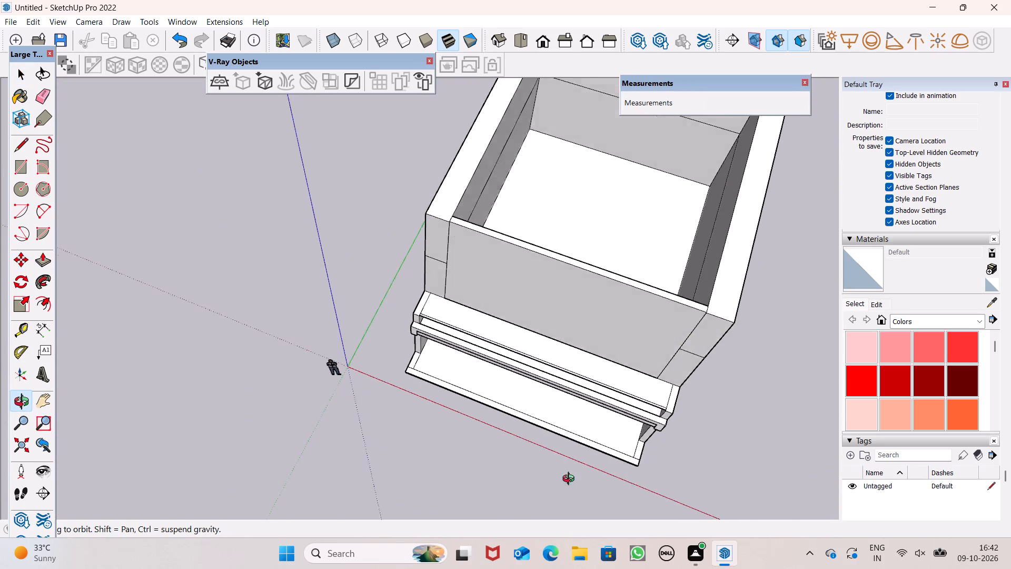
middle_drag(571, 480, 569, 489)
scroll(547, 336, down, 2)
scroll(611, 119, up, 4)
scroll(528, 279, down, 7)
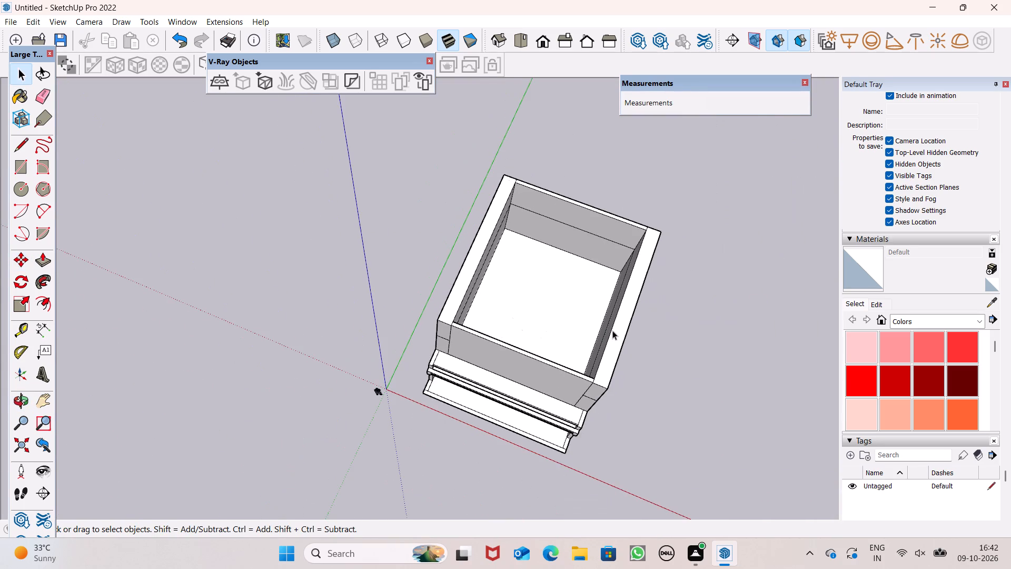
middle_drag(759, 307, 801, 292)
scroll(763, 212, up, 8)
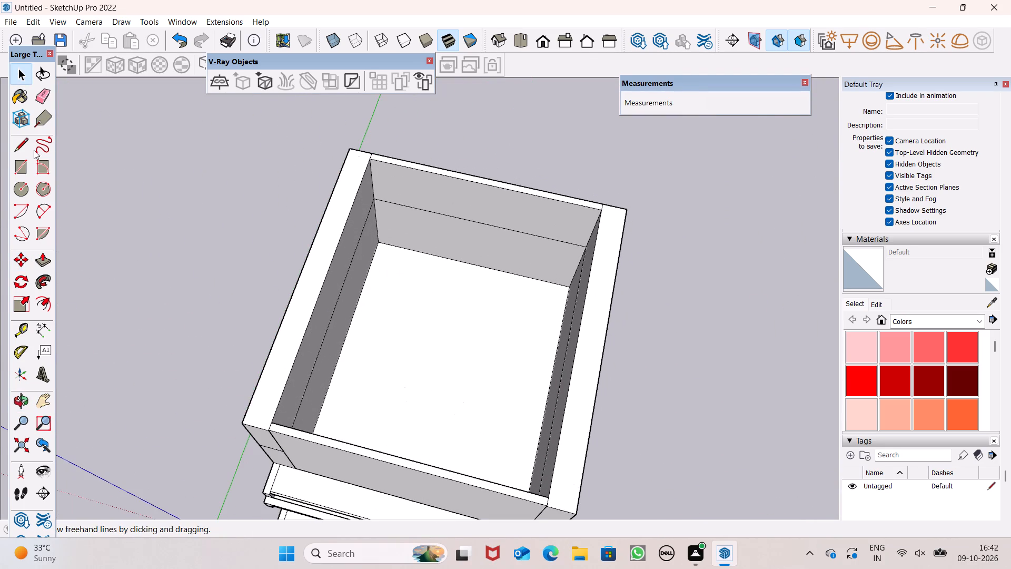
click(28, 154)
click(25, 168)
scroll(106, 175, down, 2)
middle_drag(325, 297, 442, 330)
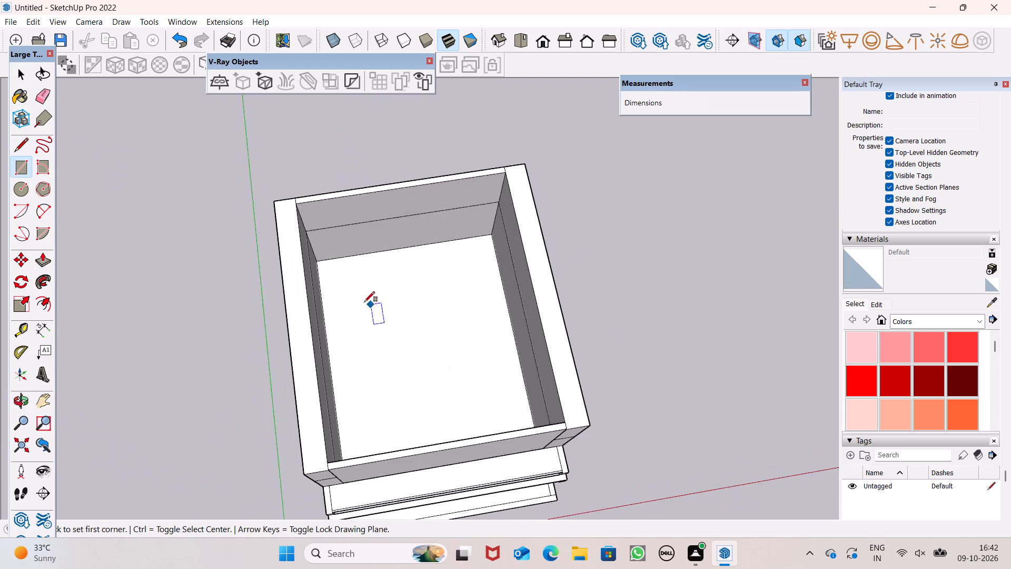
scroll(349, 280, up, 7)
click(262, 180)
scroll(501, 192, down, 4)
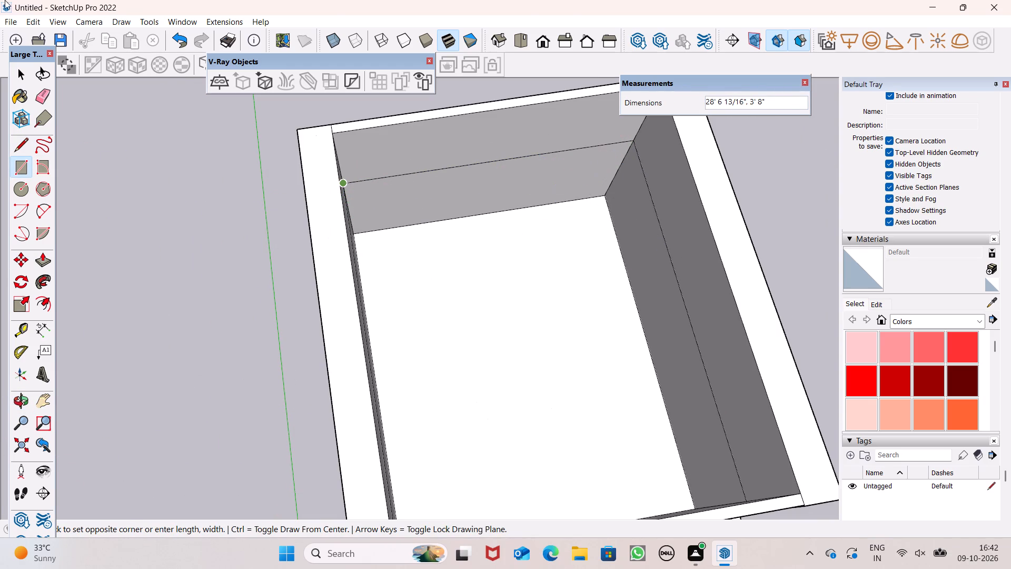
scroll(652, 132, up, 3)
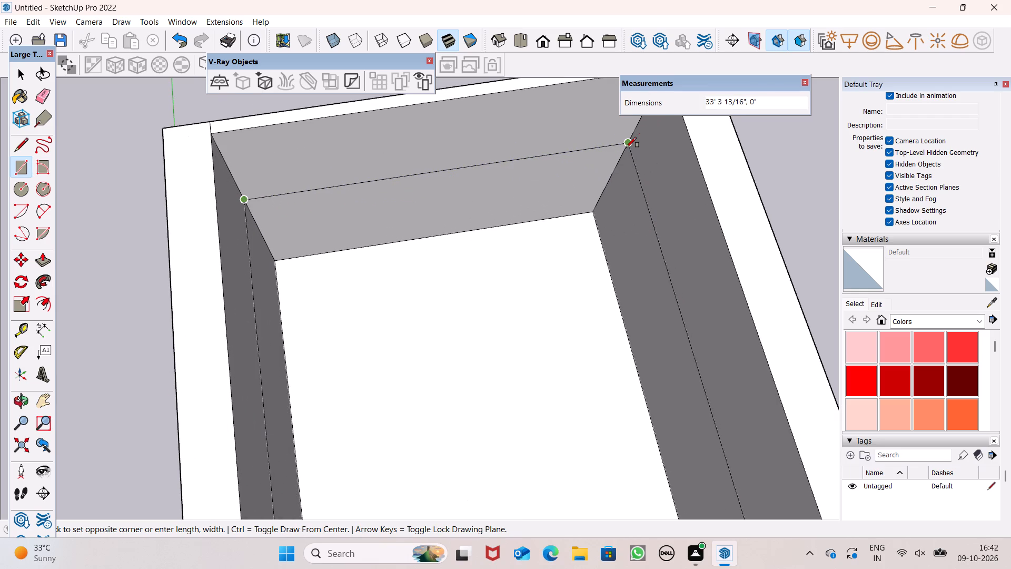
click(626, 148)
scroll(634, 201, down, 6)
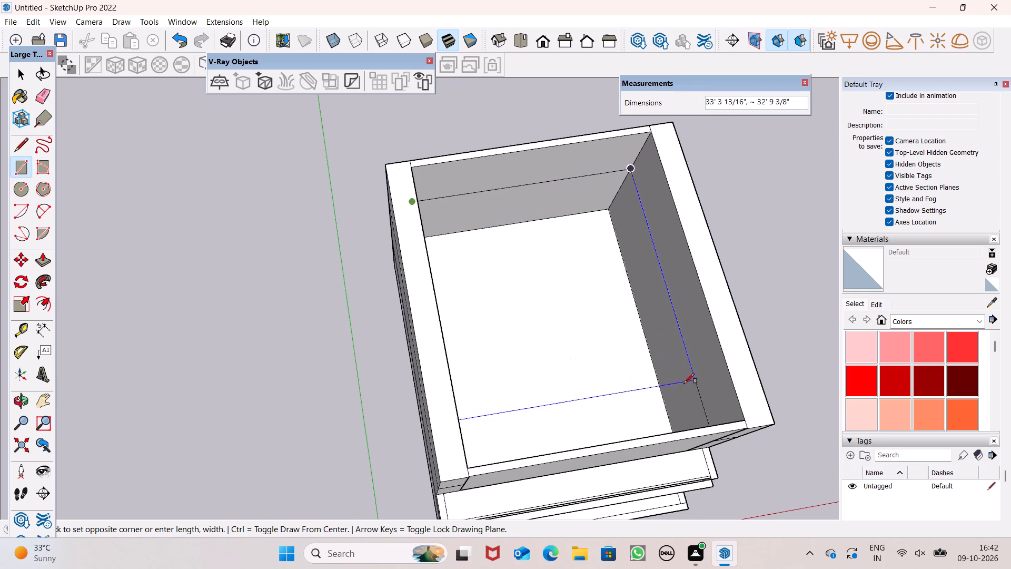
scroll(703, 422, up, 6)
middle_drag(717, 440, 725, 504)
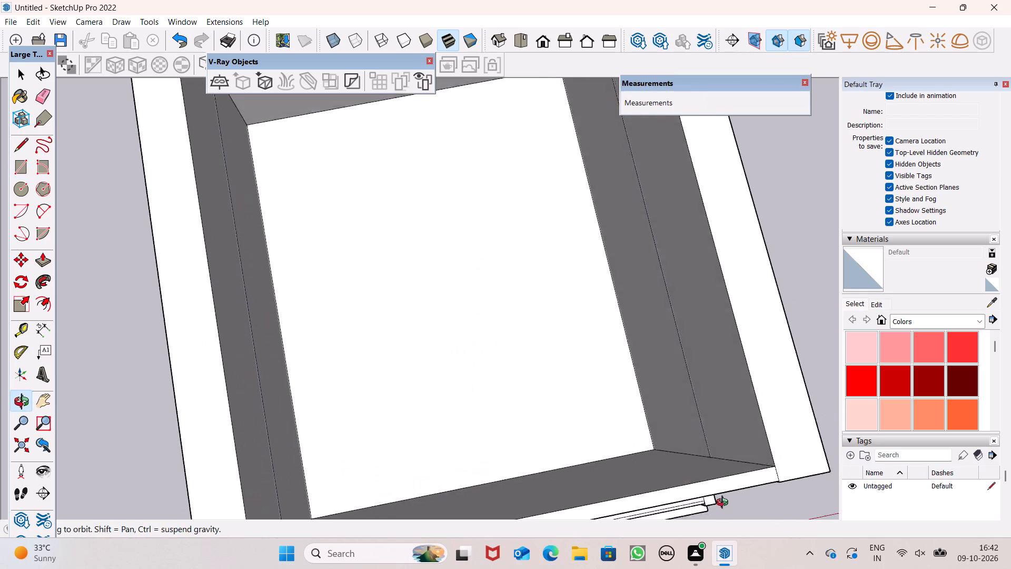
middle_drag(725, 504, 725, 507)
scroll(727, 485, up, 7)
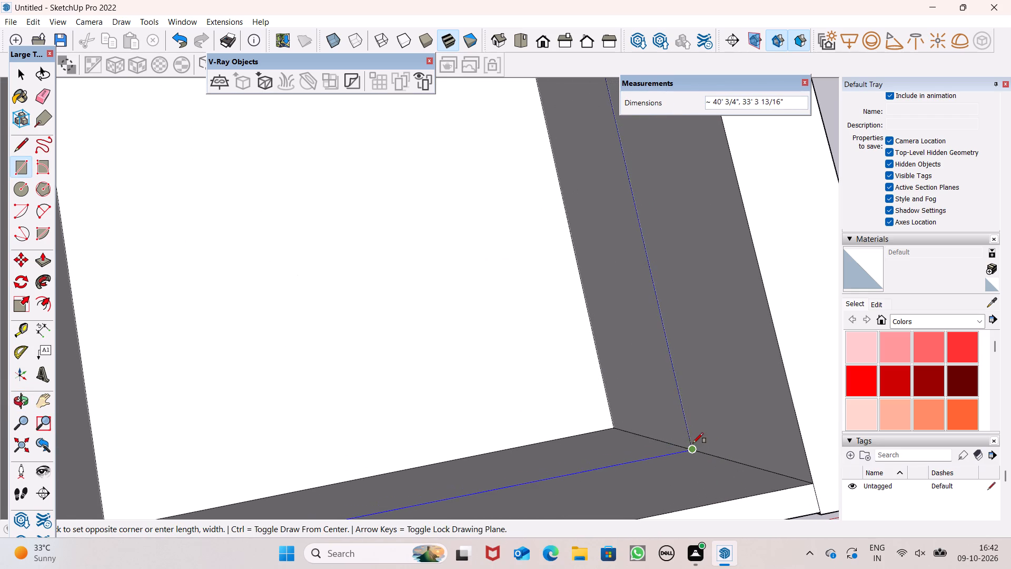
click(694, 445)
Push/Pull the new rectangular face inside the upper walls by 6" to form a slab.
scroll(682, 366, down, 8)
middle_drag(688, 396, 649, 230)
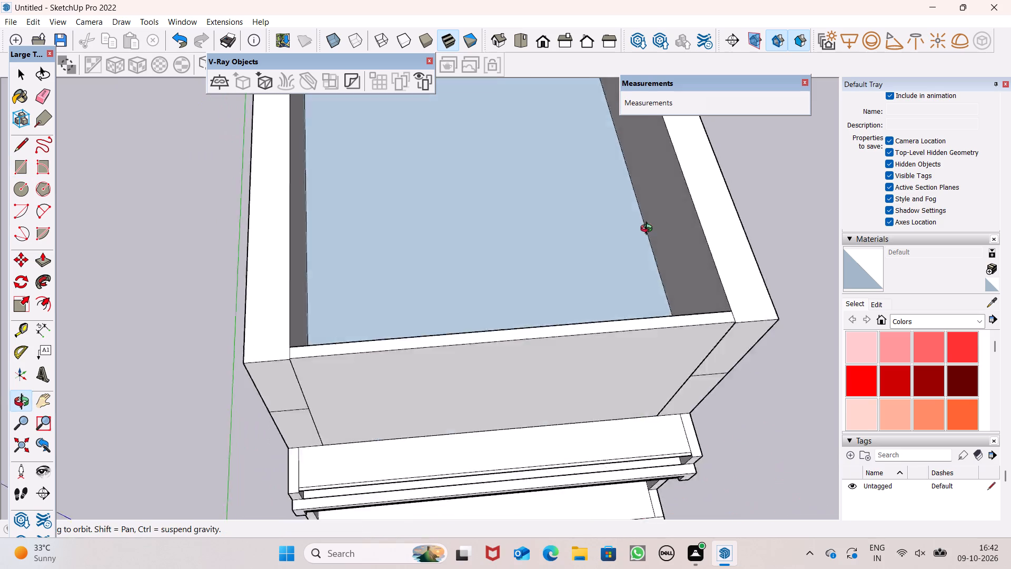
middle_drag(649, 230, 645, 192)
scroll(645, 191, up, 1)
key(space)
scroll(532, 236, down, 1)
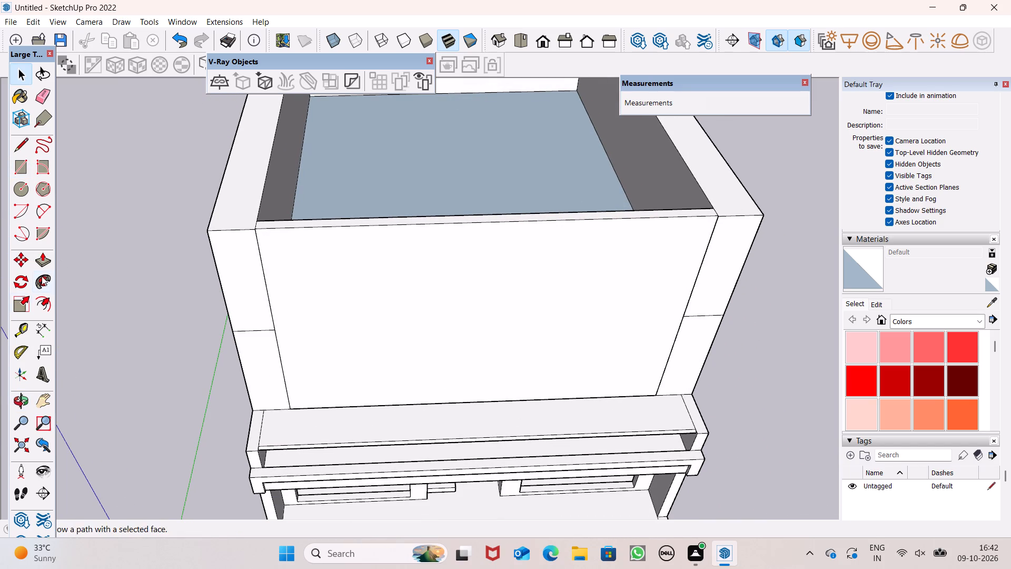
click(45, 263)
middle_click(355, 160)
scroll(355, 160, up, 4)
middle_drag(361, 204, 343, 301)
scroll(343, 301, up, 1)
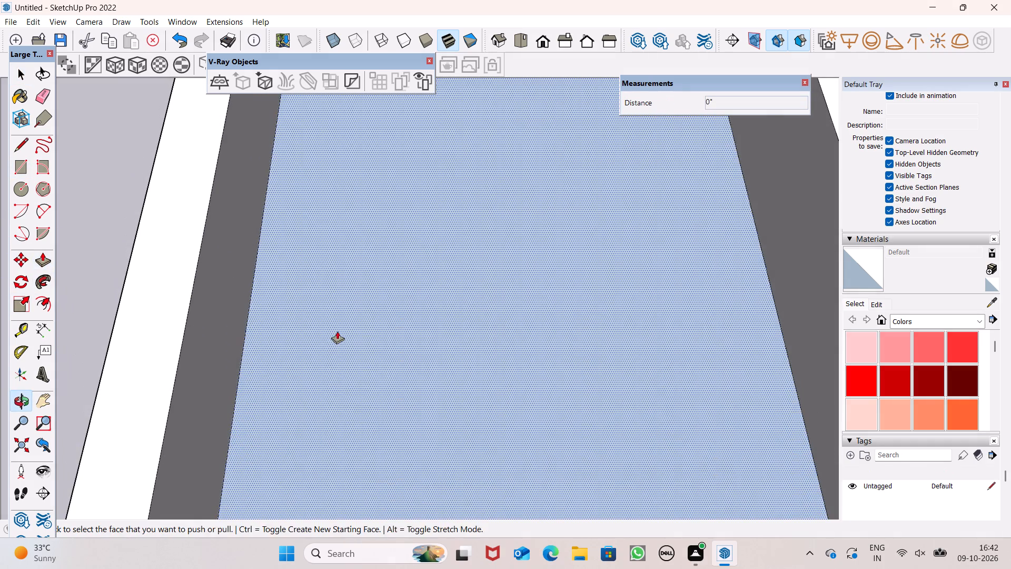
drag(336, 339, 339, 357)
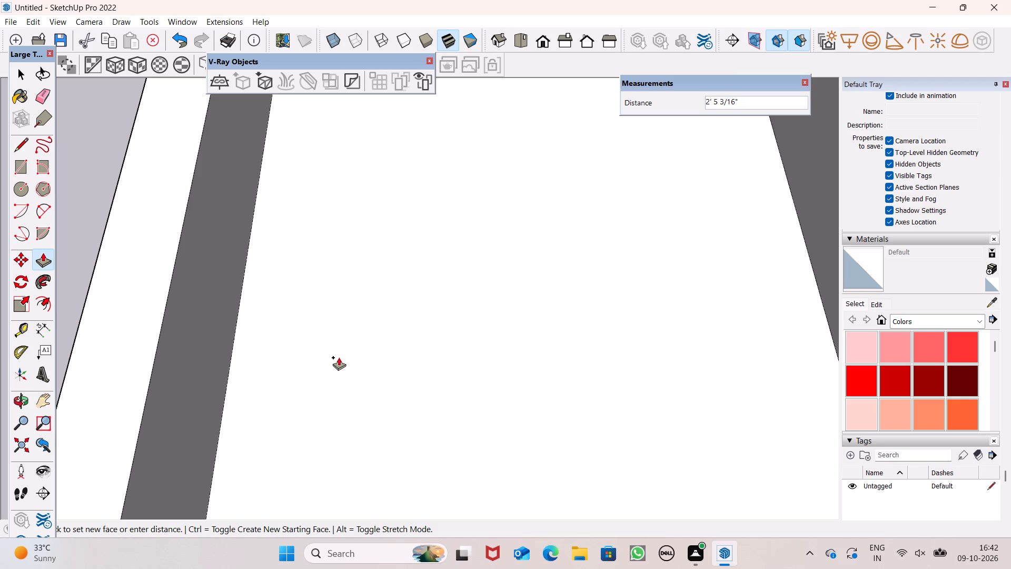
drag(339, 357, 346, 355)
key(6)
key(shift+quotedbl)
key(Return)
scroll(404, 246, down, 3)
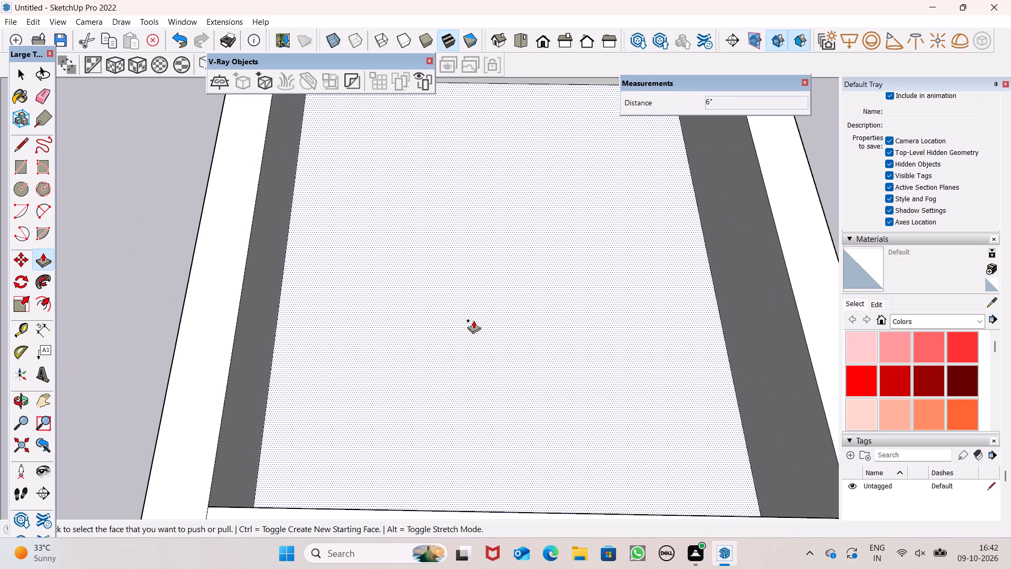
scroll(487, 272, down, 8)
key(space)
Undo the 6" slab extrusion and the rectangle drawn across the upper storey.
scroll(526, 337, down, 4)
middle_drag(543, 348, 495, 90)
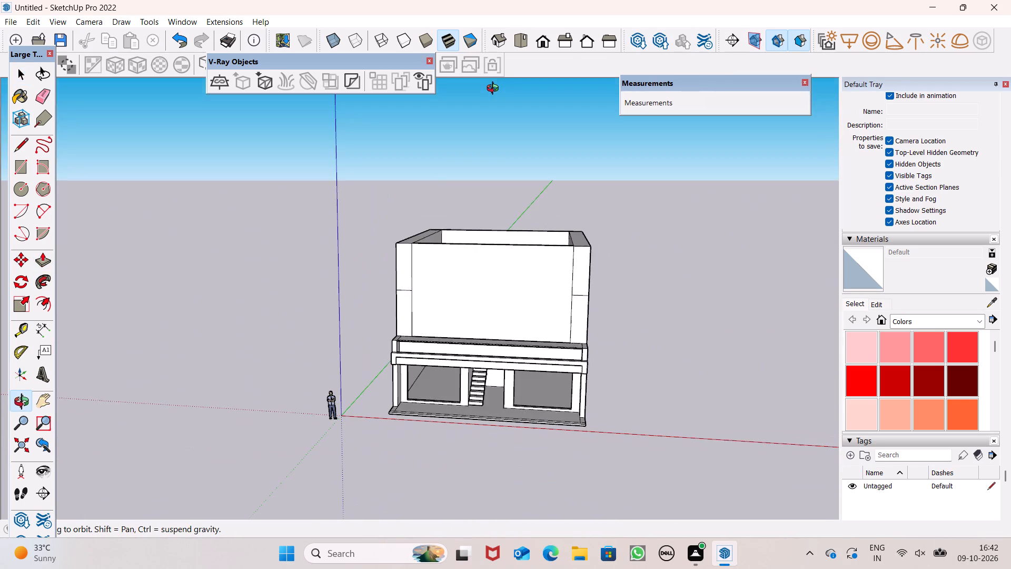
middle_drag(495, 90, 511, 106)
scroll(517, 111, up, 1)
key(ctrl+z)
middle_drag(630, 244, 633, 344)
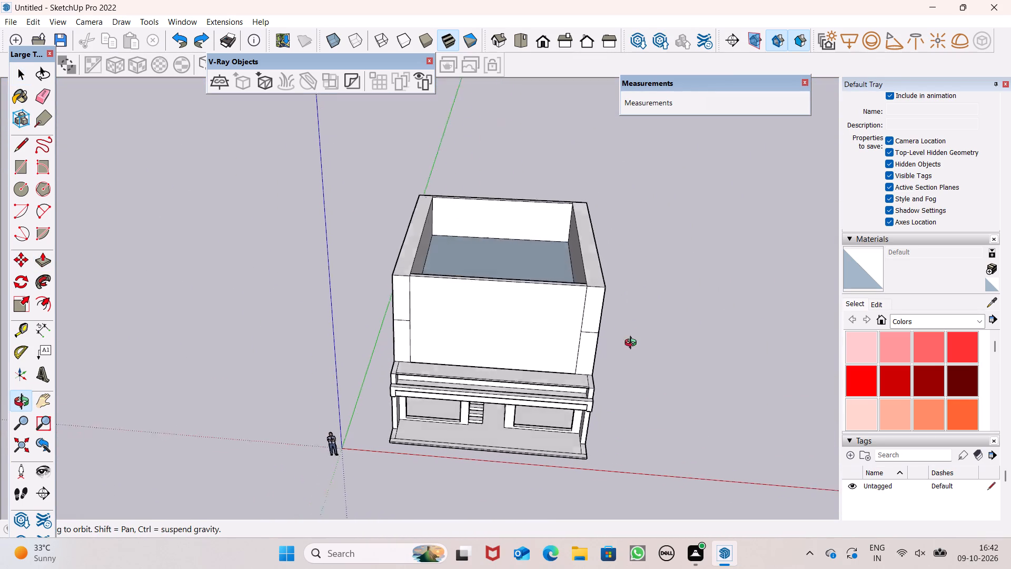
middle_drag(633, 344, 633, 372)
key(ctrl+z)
Raise the narrow top face of the upper storey's front wall above the adjoining side walls with Push/Pull.
middle_drag(598, 346, 596, 215)
scroll(596, 215, up, 1)
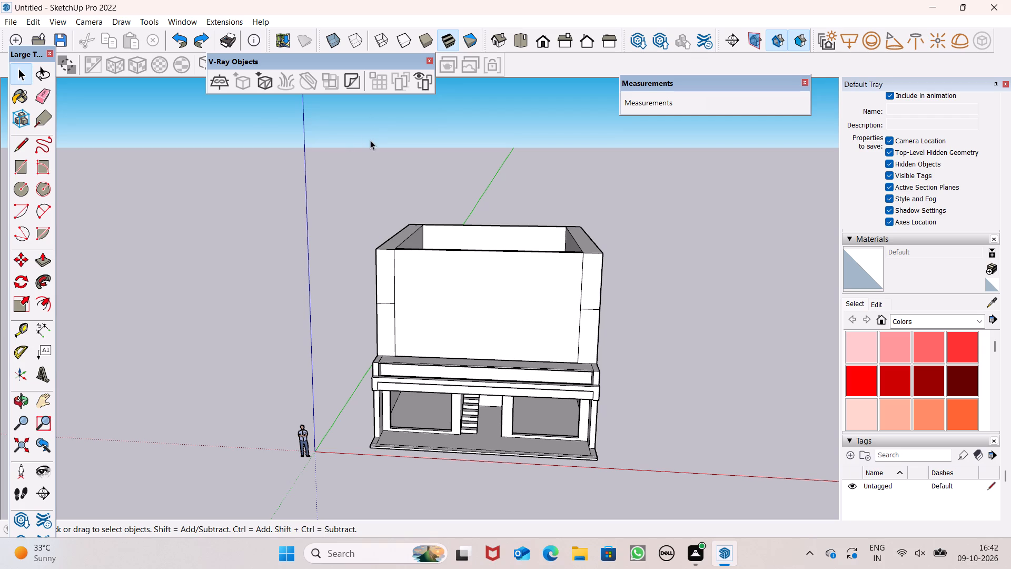
scroll(536, 214, up, 2)
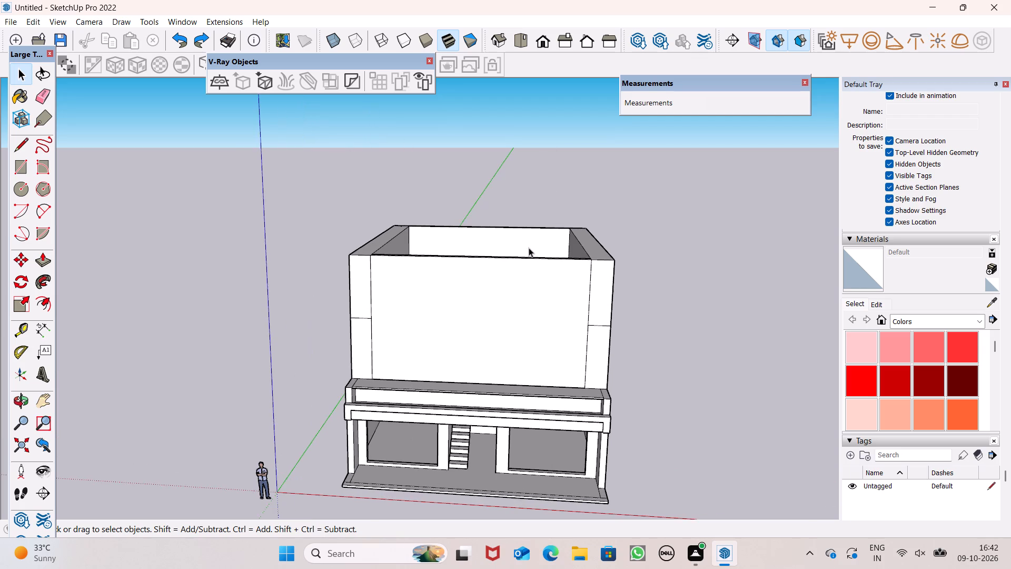
middle_drag(529, 248, 532, 339)
middle_drag(403, 243, 391, 359)
scroll(394, 338, up, 2)
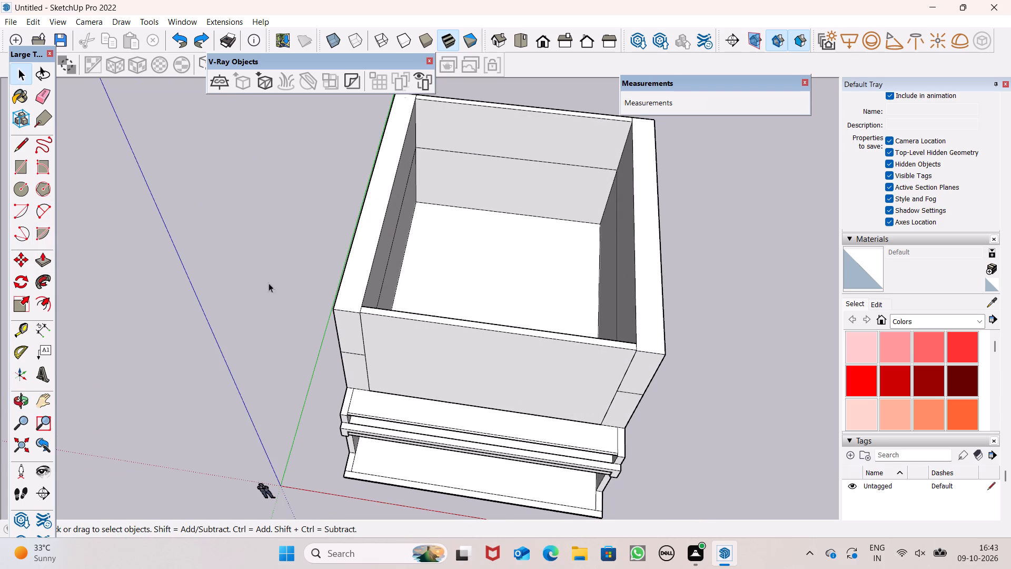
click(45, 261)
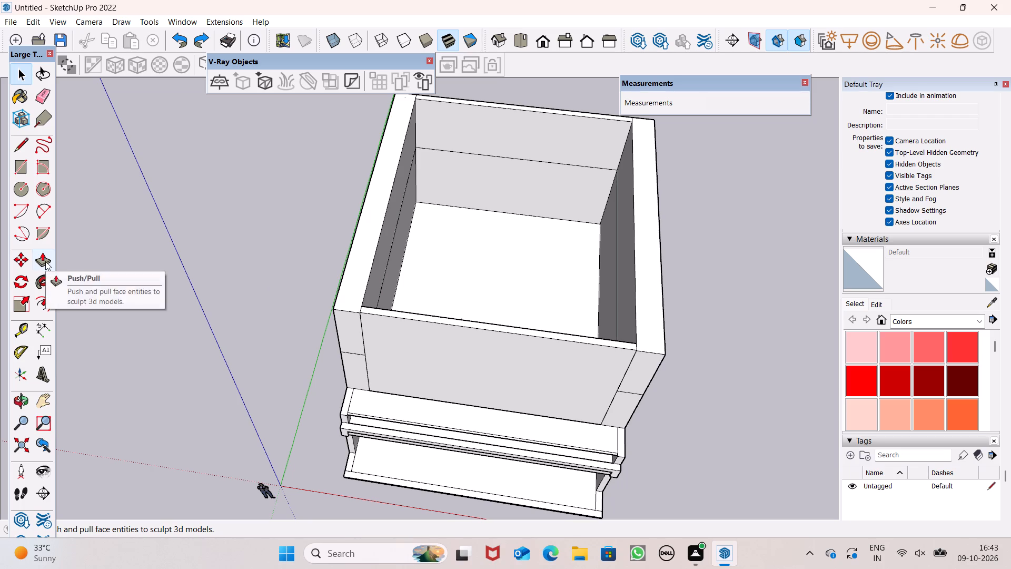
scroll(332, 288, up, 5)
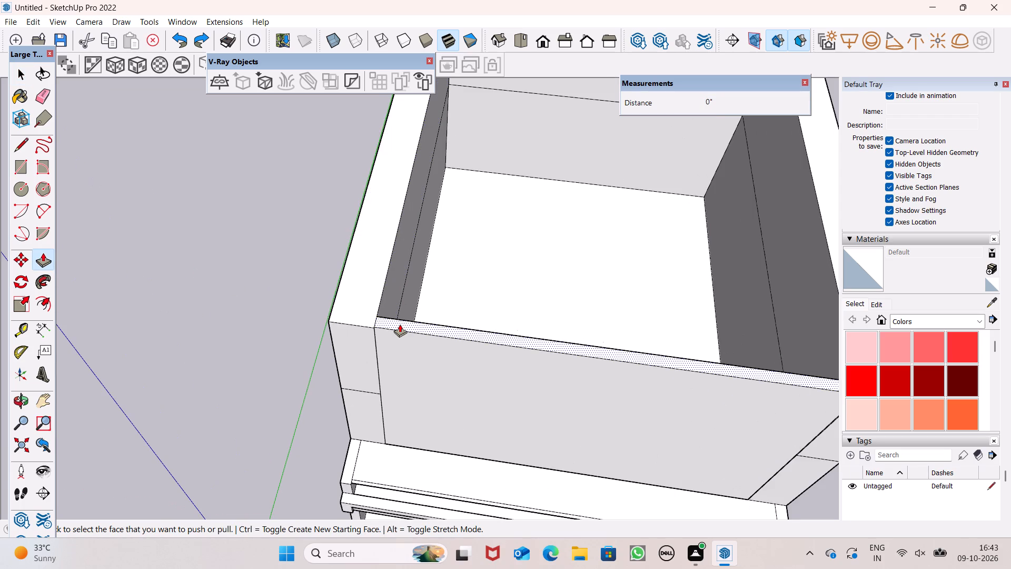
click(400, 324)
double_click(401, 321)
click(401, 317)
ctrl+drag(401, 316, 392, 308)
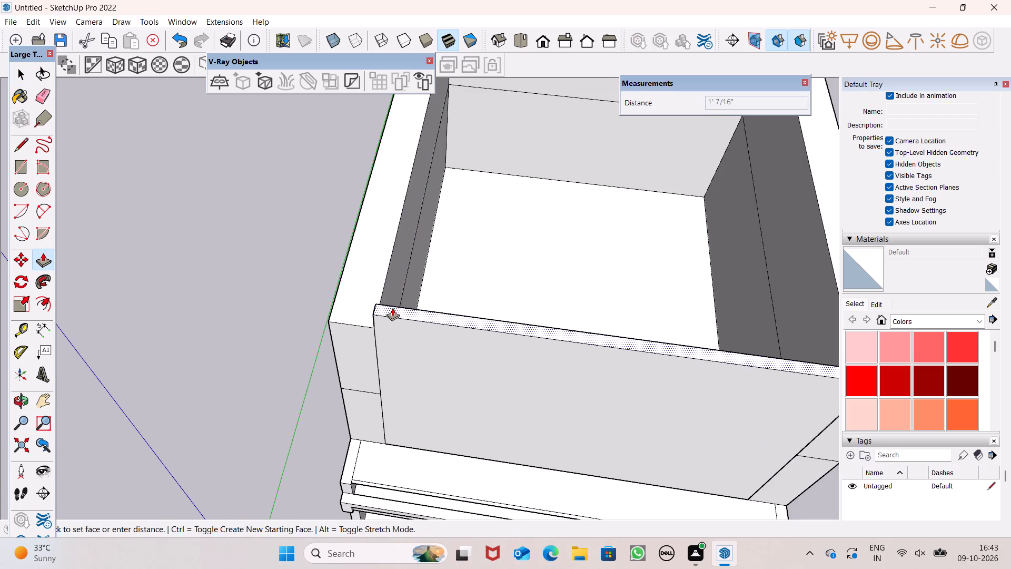
ctrl+drag(392, 308, 390, 301)
drag(390, 296, 390, 291)
scroll(419, 305, down, 6)
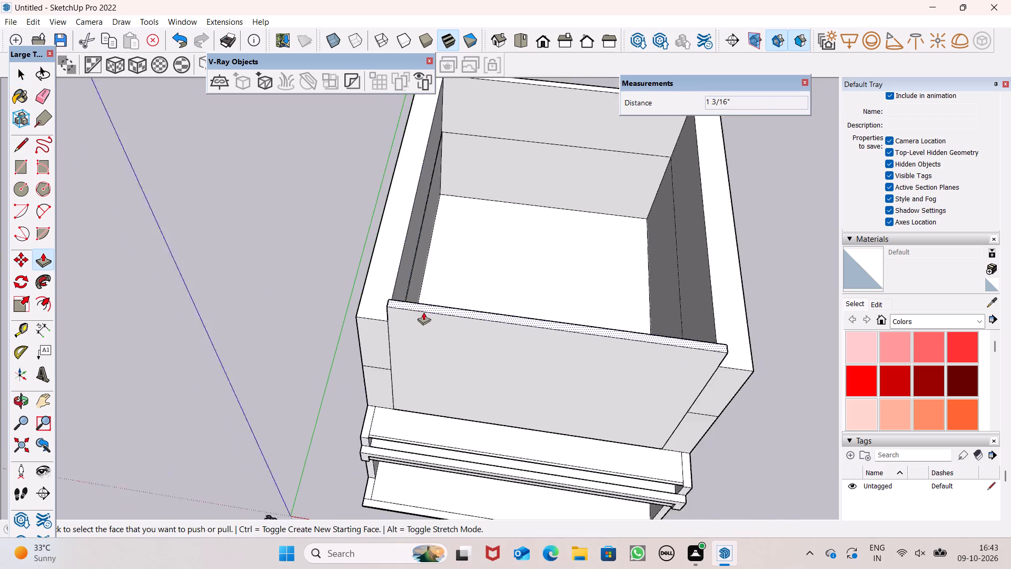
Examine the raised front wall and the side walls' top faces from the side and rear of the building.
middle_drag(453, 325, 646, 247)
scroll(530, 222, down, 4)
middle_drag(499, 239, 640, 171)
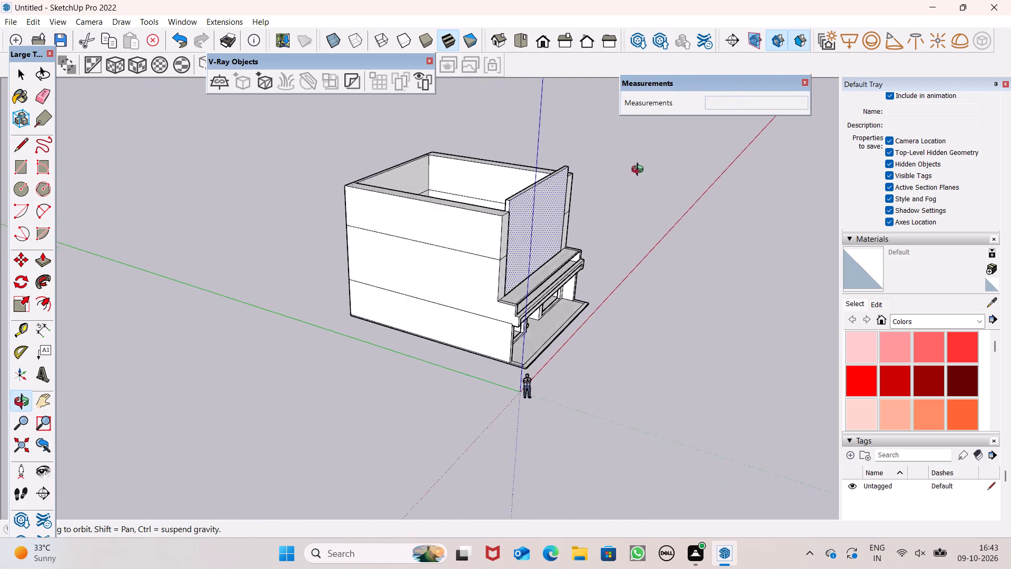
middle_drag(640, 171, 645, 162)
scroll(404, 162, up, 5)
middle_drag(394, 197, 580, 234)
scroll(305, 163, up, 4)
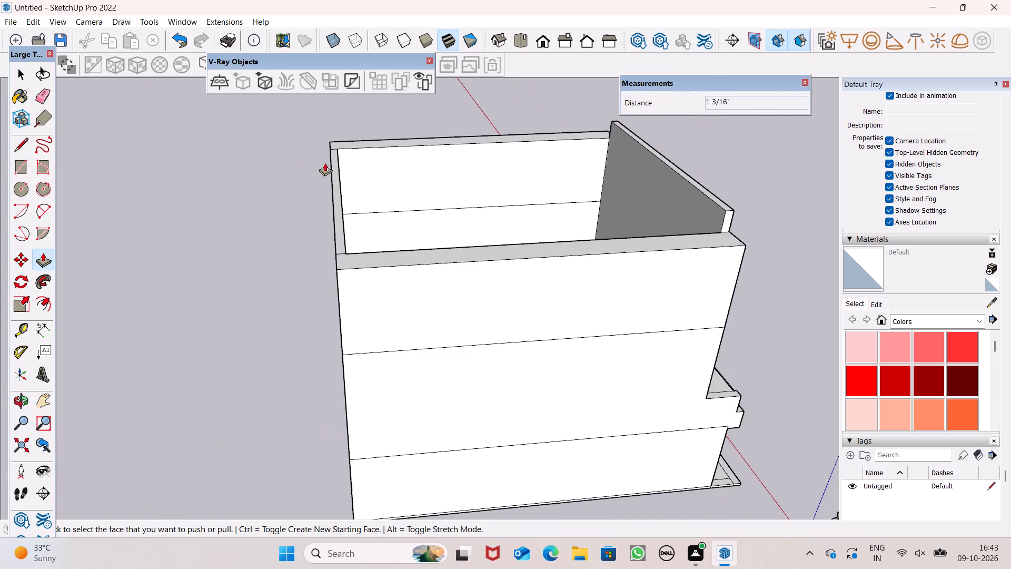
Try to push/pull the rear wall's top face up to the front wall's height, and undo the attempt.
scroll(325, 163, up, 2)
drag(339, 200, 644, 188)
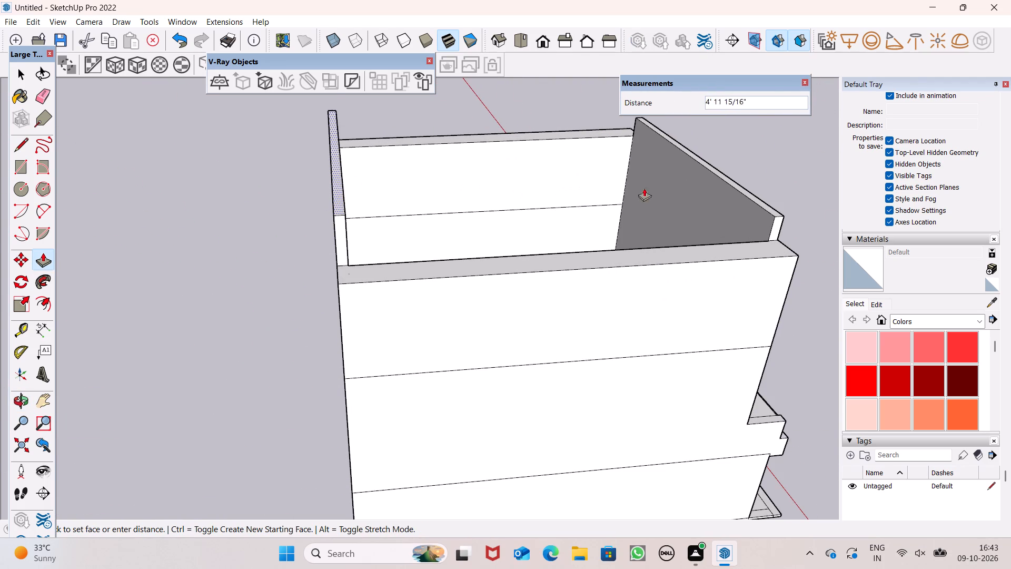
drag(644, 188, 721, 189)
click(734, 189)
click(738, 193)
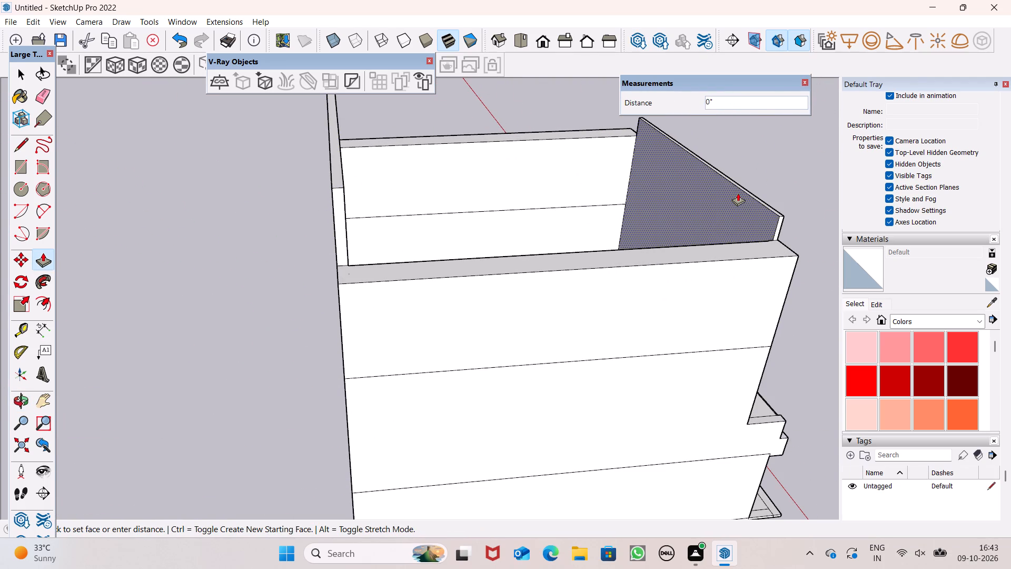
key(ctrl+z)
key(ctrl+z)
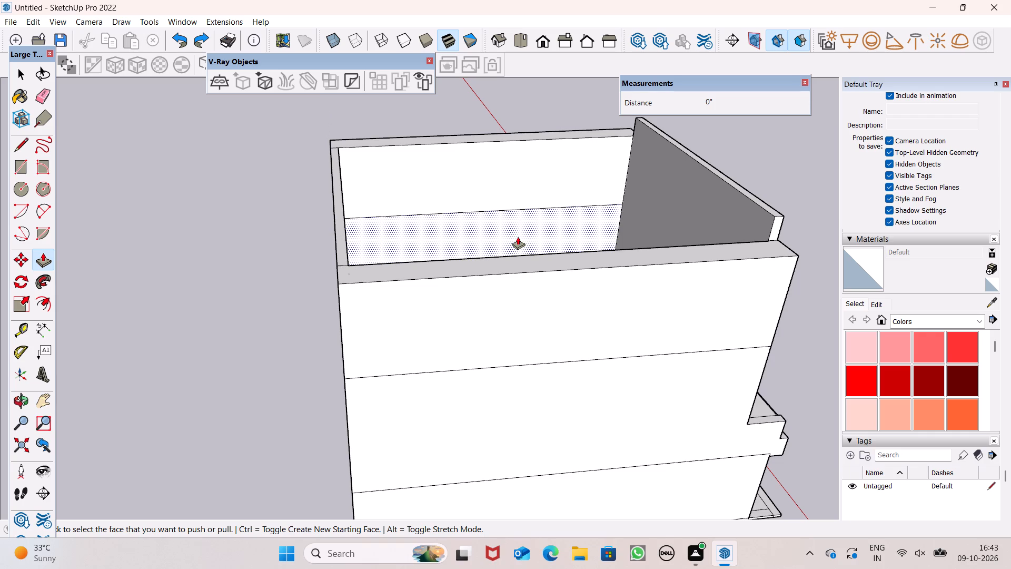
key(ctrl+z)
Push/pull the rear wall's top face up about 2' 2 13/16" to match the height of the front wall.
drag(340, 244, 344, 241)
drag(345, 238, 359, 225)
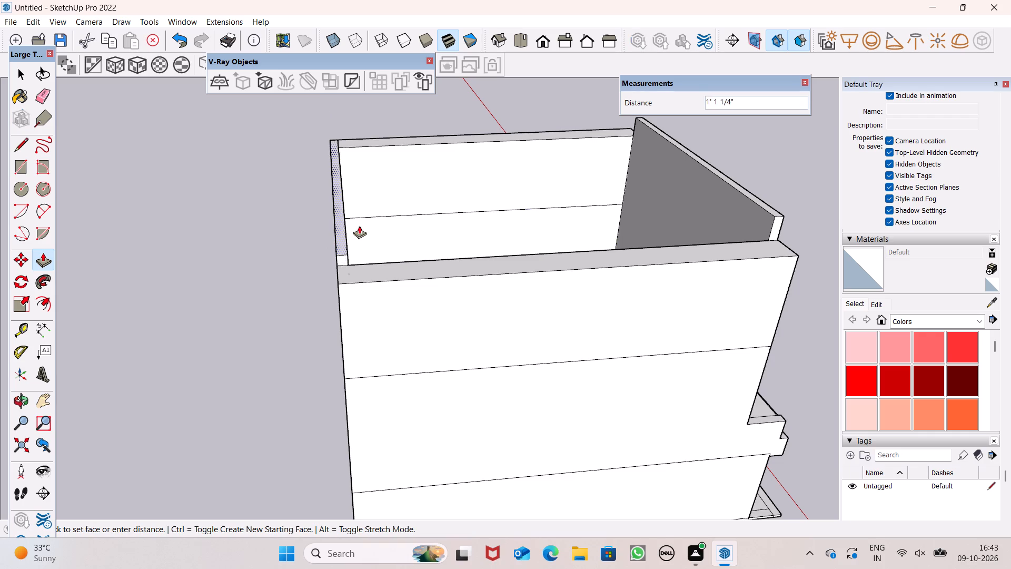
drag(359, 225, 706, 188)
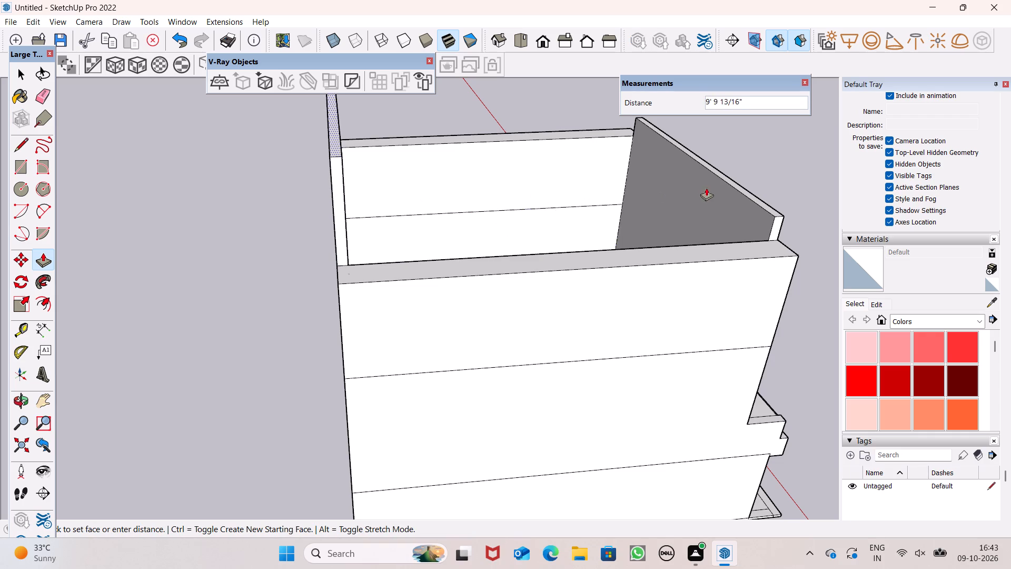
drag(706, 188, 766, 205)
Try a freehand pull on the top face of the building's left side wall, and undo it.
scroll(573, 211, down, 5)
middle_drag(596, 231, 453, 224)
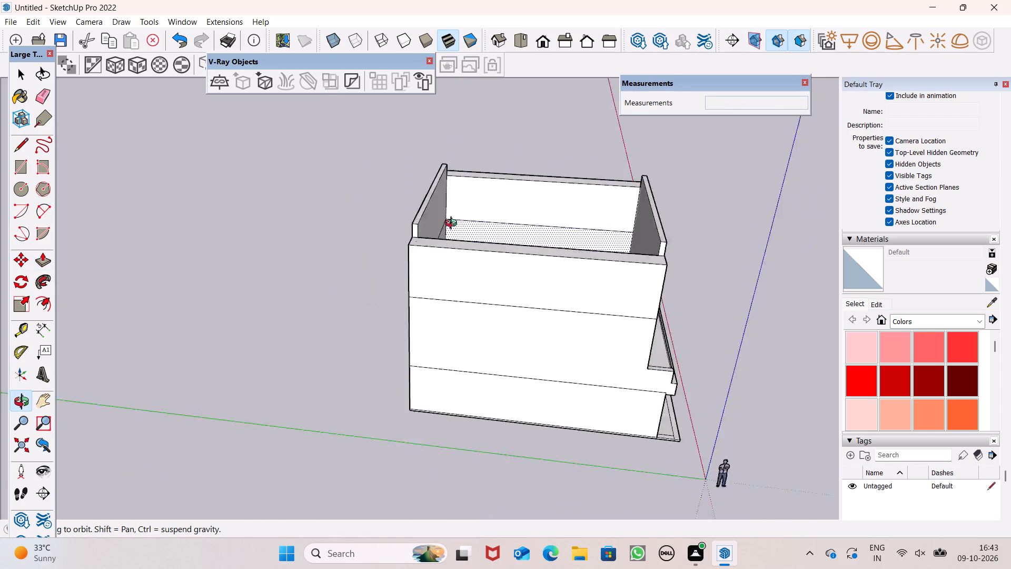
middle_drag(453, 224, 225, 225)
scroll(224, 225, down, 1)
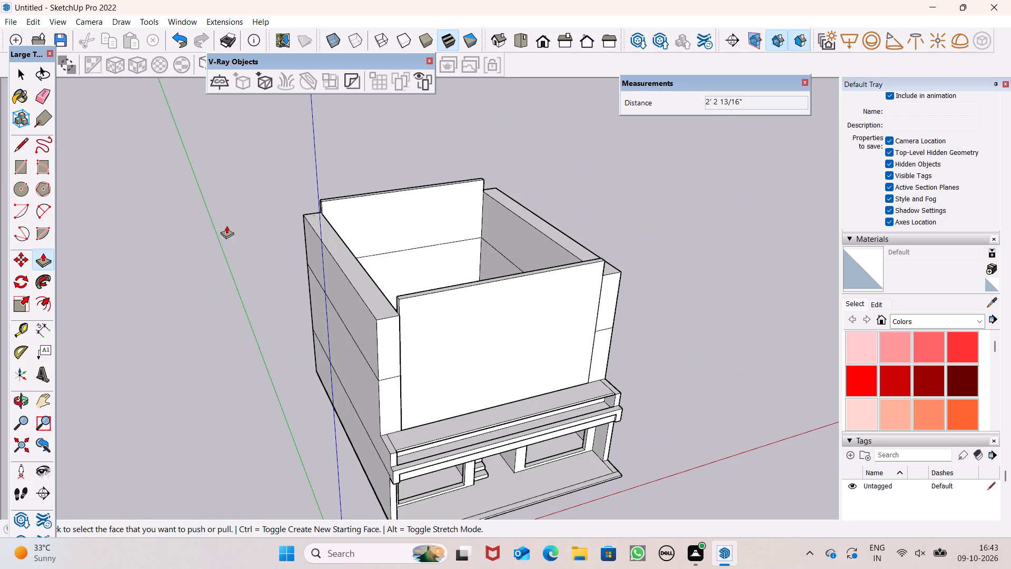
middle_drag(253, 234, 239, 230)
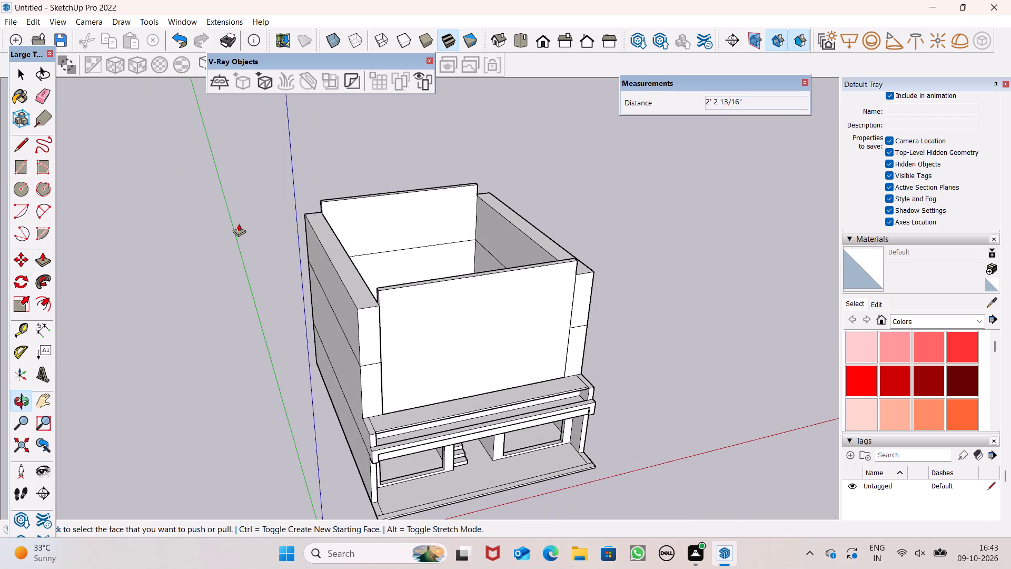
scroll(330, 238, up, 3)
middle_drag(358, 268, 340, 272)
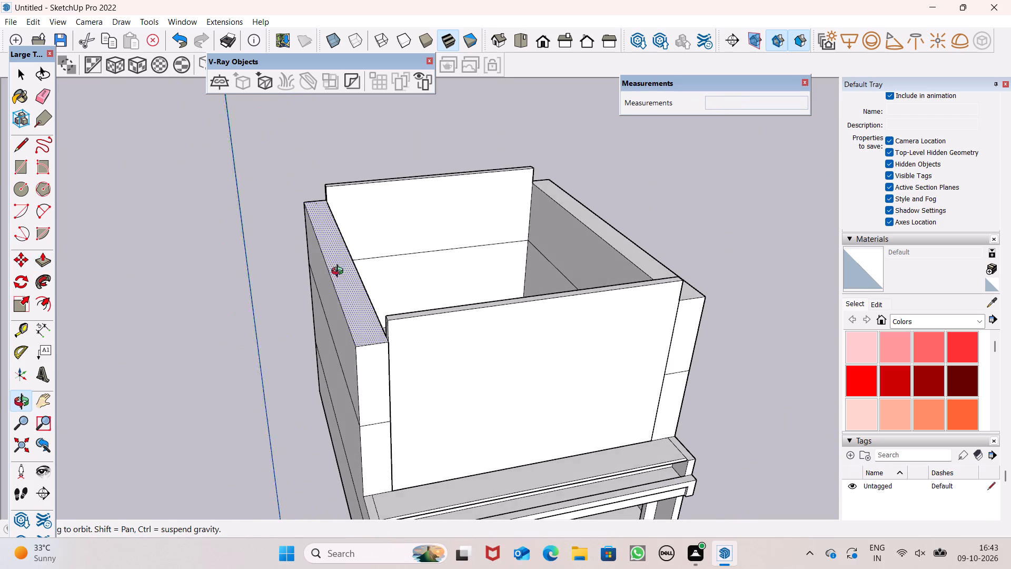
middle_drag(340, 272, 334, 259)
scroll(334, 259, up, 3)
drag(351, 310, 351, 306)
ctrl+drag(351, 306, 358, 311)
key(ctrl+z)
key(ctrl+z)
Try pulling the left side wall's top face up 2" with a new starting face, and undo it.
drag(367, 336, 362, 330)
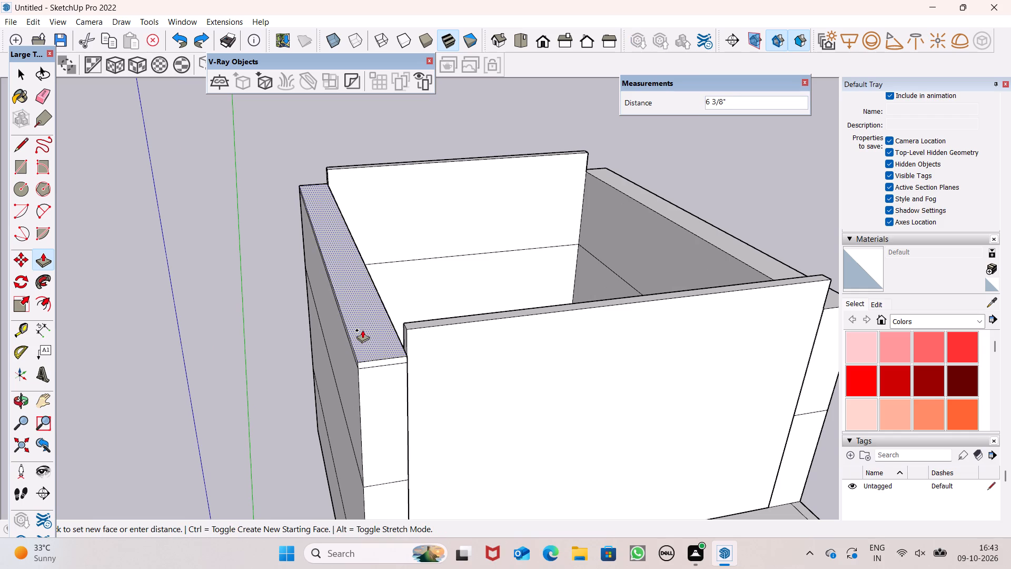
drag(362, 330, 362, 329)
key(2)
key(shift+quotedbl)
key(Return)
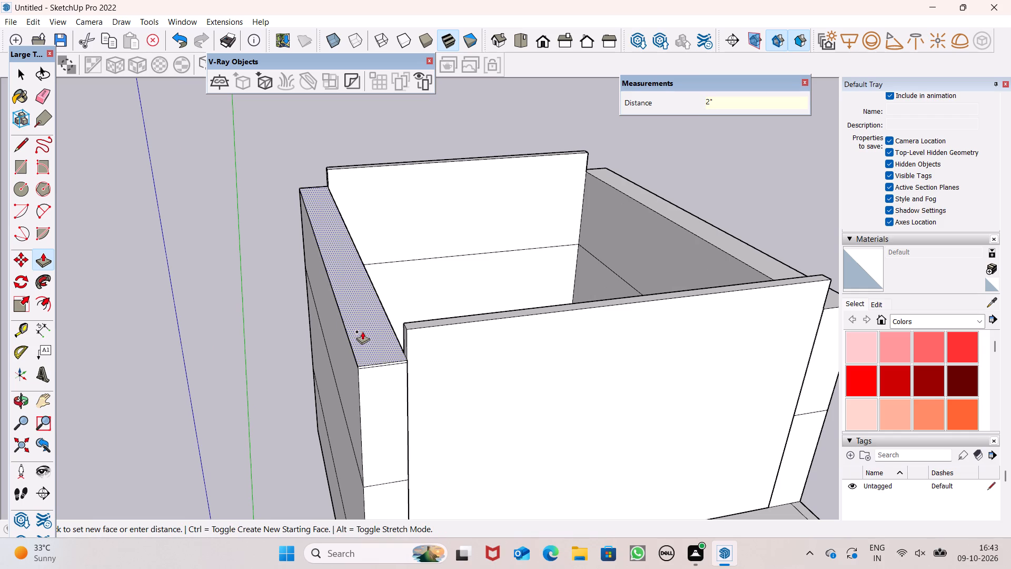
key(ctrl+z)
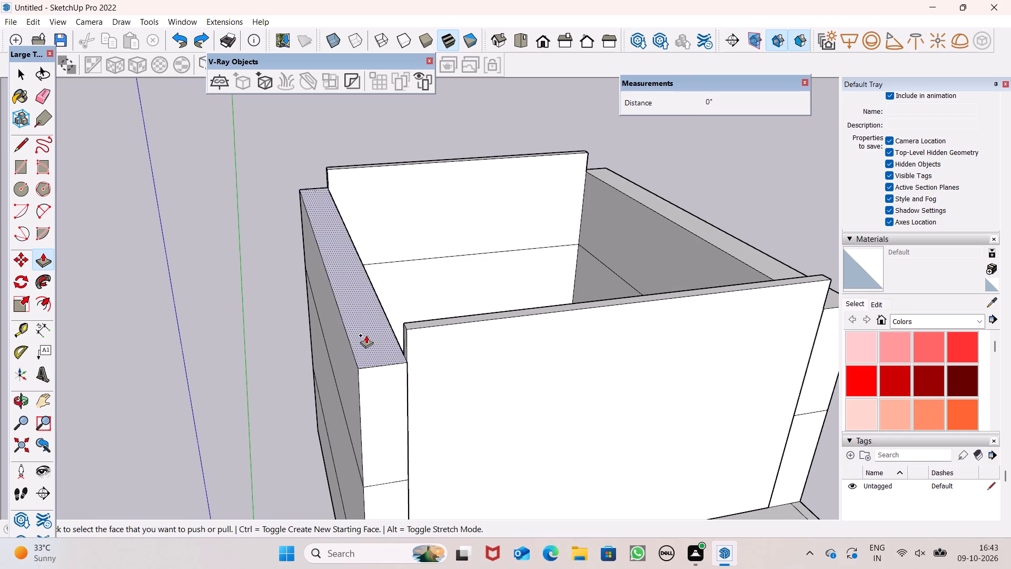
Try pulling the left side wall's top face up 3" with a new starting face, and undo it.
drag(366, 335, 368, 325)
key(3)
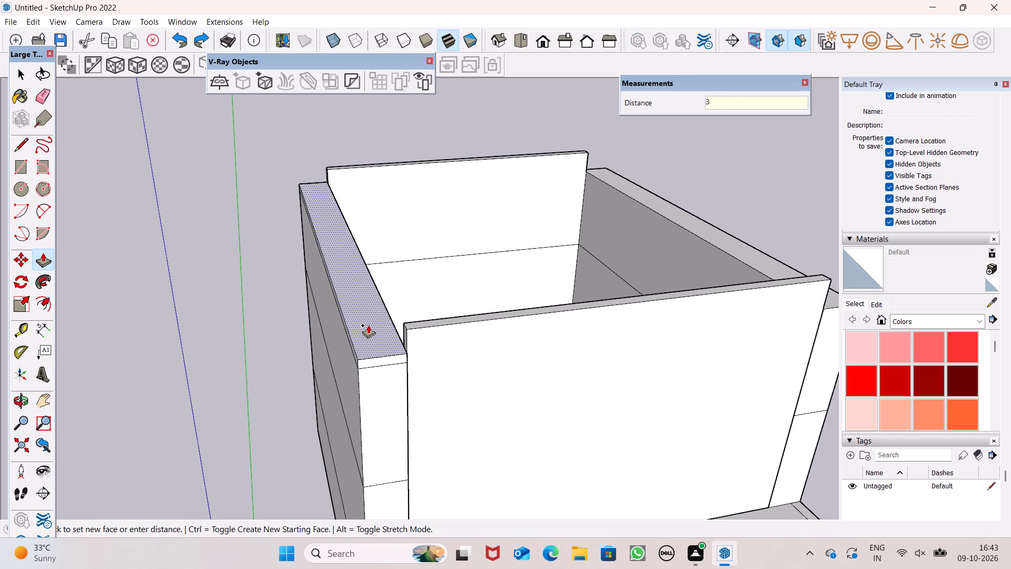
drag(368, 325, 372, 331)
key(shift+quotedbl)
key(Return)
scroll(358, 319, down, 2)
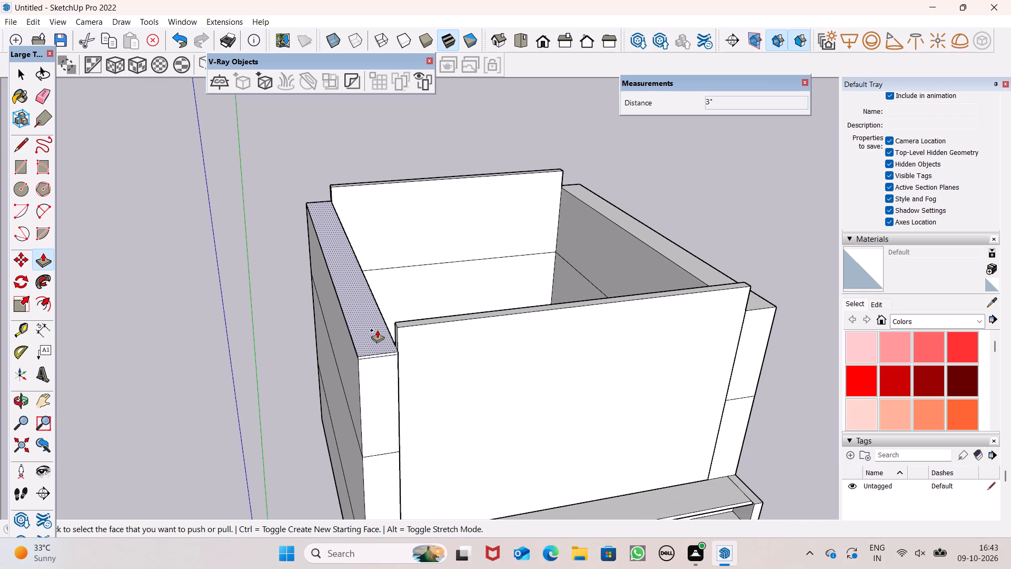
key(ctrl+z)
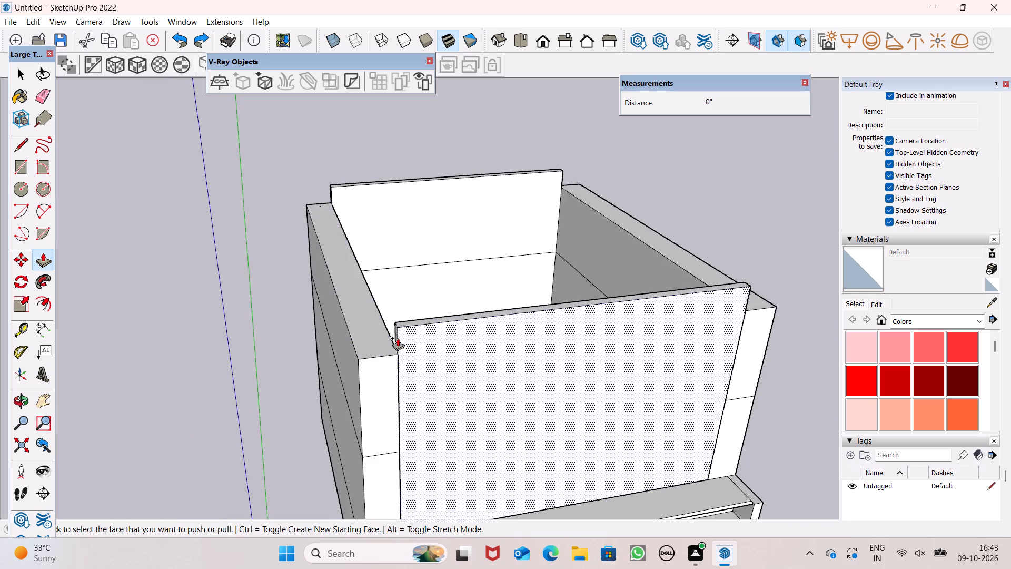
Push/pull the left side wall's top face up 4" with a new starting face.
drag(372, 338, 377, 319)
key(4)
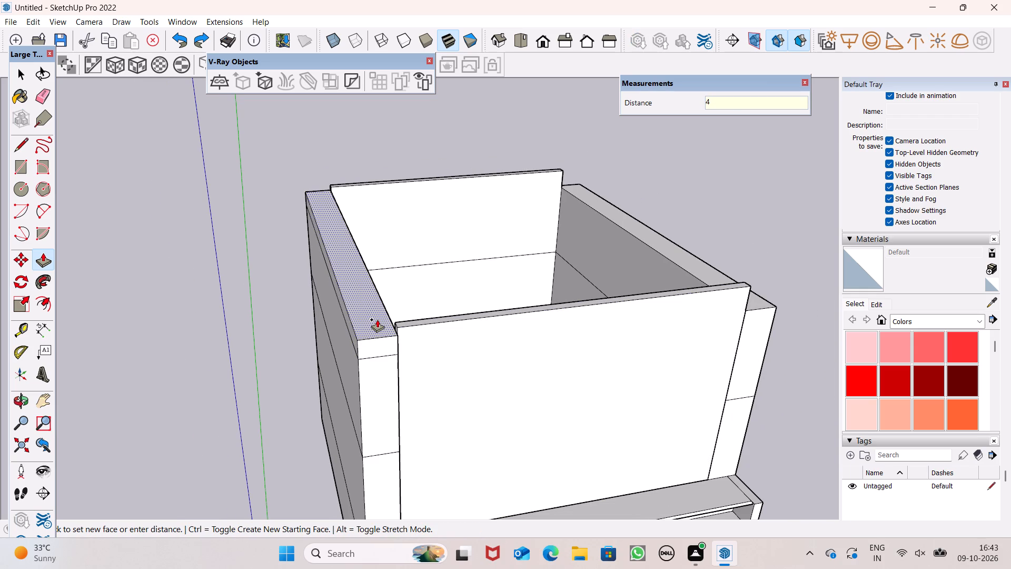
drag(377, 319, 377, 319)
key(shift+quotedbl)
key(Return)
Push/pull the opposite side wall's top face up 4" with a new starting face.
scroll(364, 323, down, 3)
middle_drag(379, 320, 170, 327)
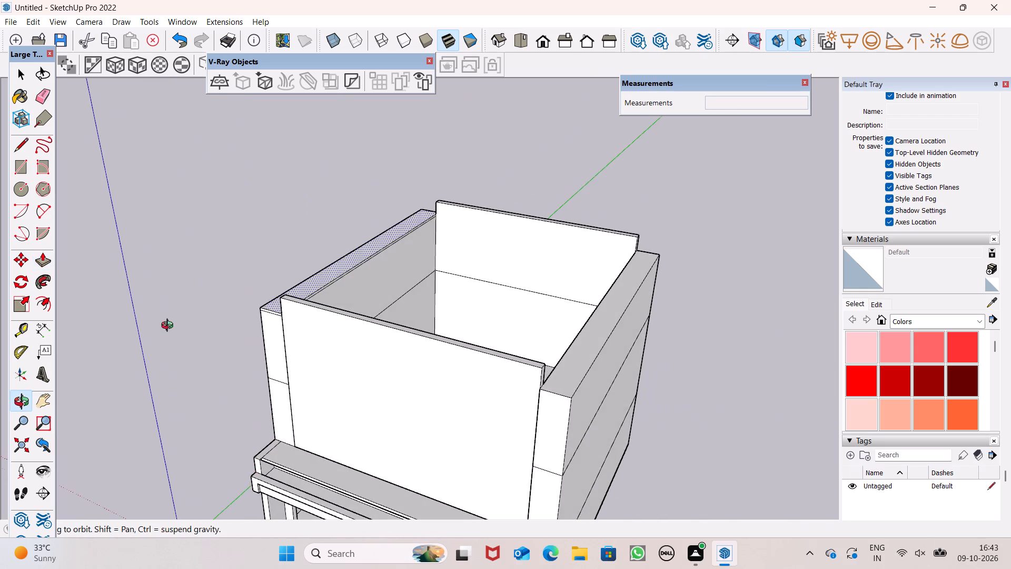
middle_drag(170, 327, 169, 326)
scroll(511, 333, up, 4)
drag(582, 431, 582, 419)
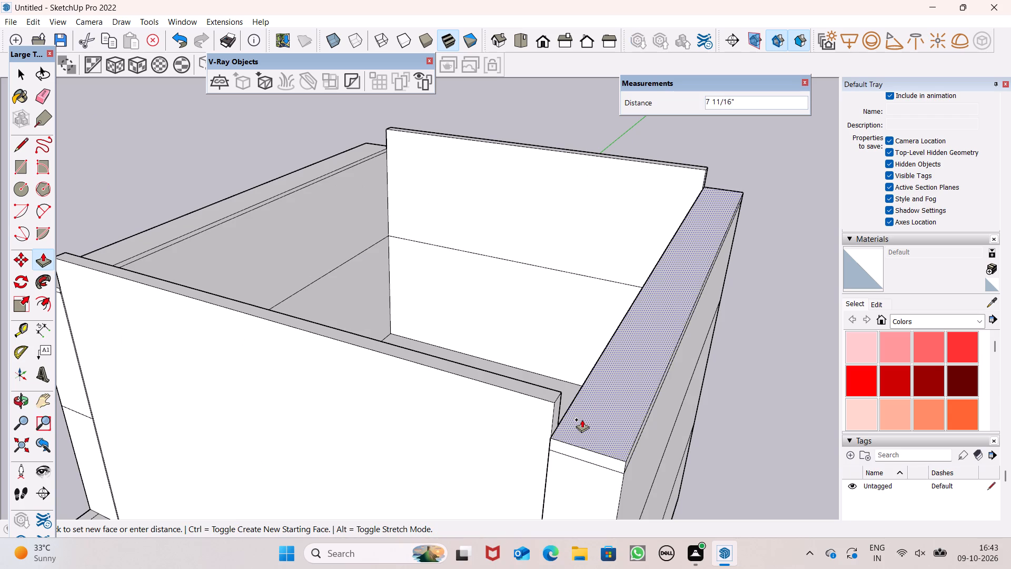
drag(582, 419, 582, 419)
key(4)
key(shift+quotedbl)
key(Return)
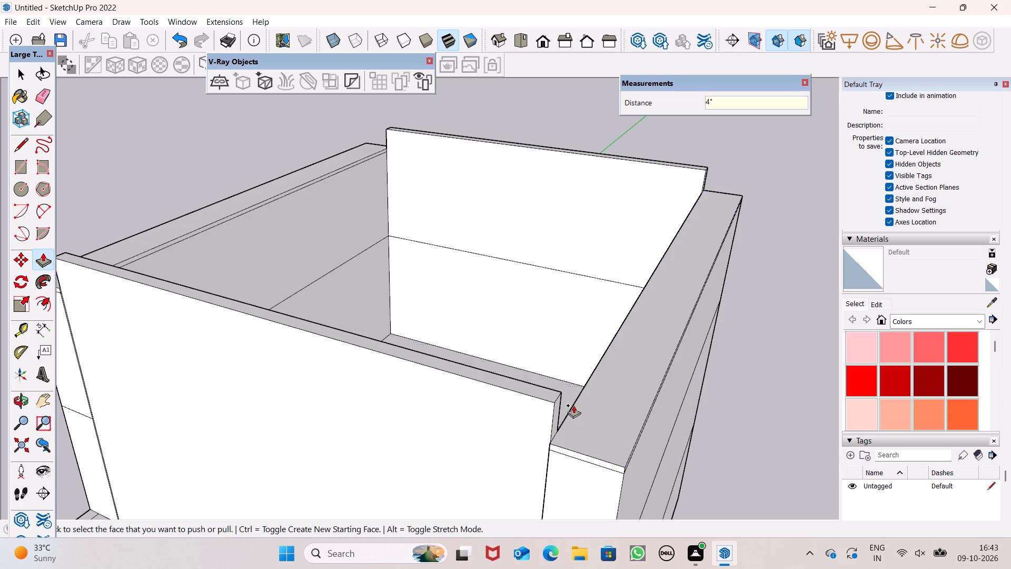
Draw a rectangle about 40' 3/4" by 33' 3 13/16" over the open top, spanning the front and rear walls.
scroll(559, 396, down, 6)
middle_drag(566, 399, 659, 320)
key(space)
scroll(343, 195, down, 1)
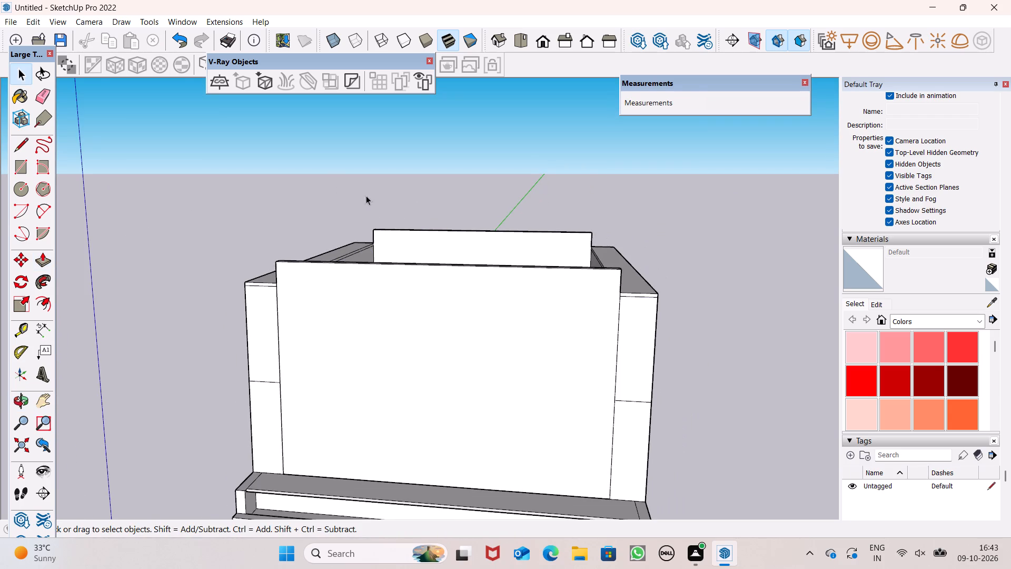
middle_drag(460, 333, 517, 415)
scroll(517, 414, down, 1)
scroll(453, 354, down, 1)
middle_drag(457, 349, 484, 467)
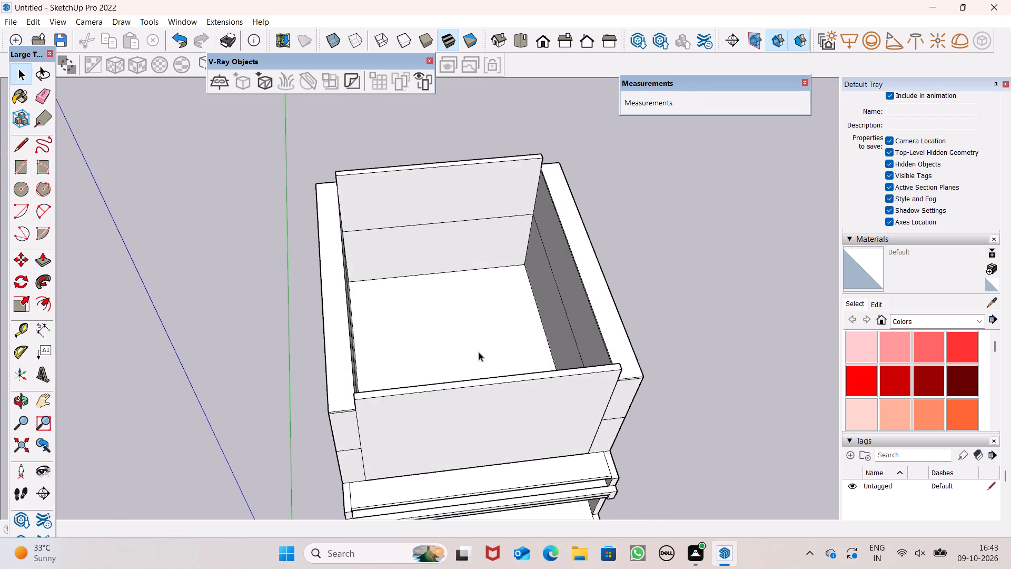
scroll(443, 174, up, 4)
scroll(395, 170, down, 4)
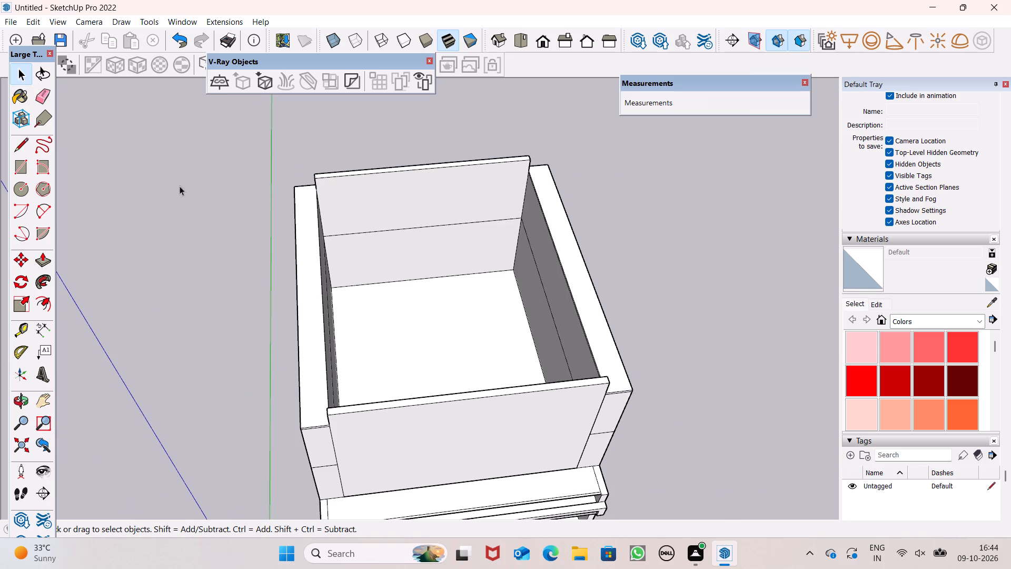
click(20, 165)
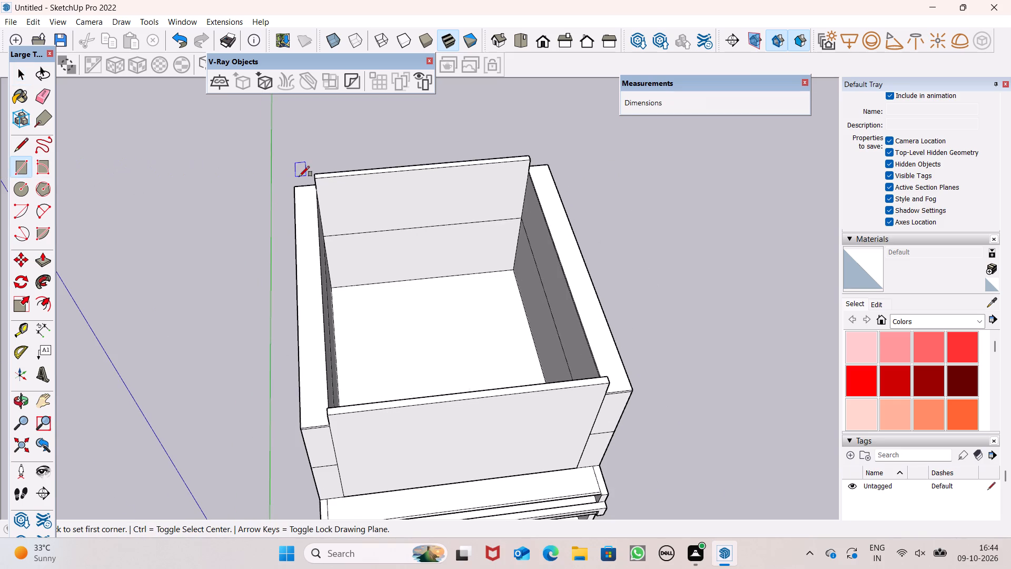
click(313, 177)
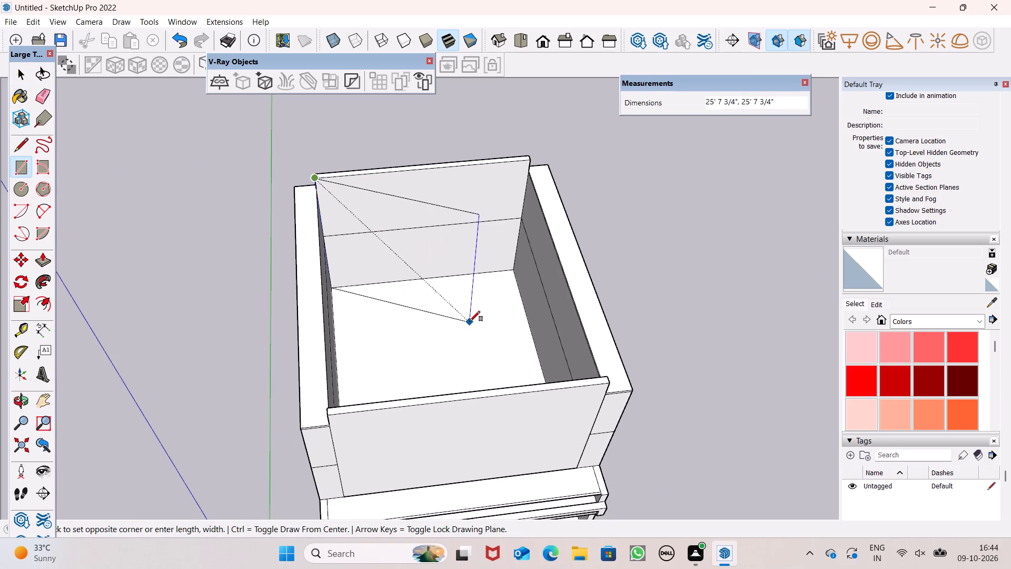
scroll(606, 375, up, 1)
click(604, 377)
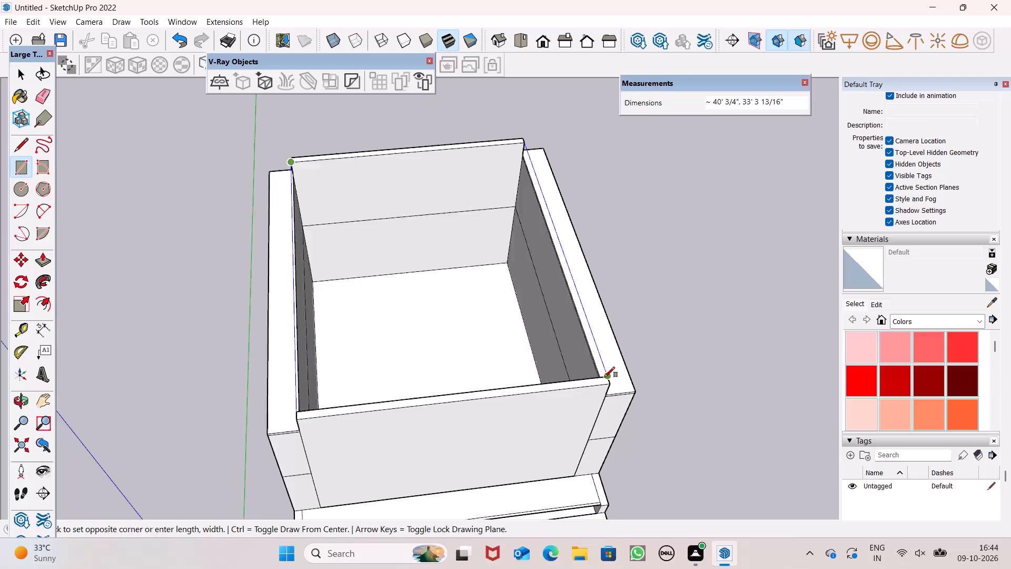
Copy the rectangular roof face with its edges into the empty space beside the building and deselect it.
key(space)
double_click(456, 333)
scroll(451, 330, down, 2)
middle_drag(480, 358, 368, 261)
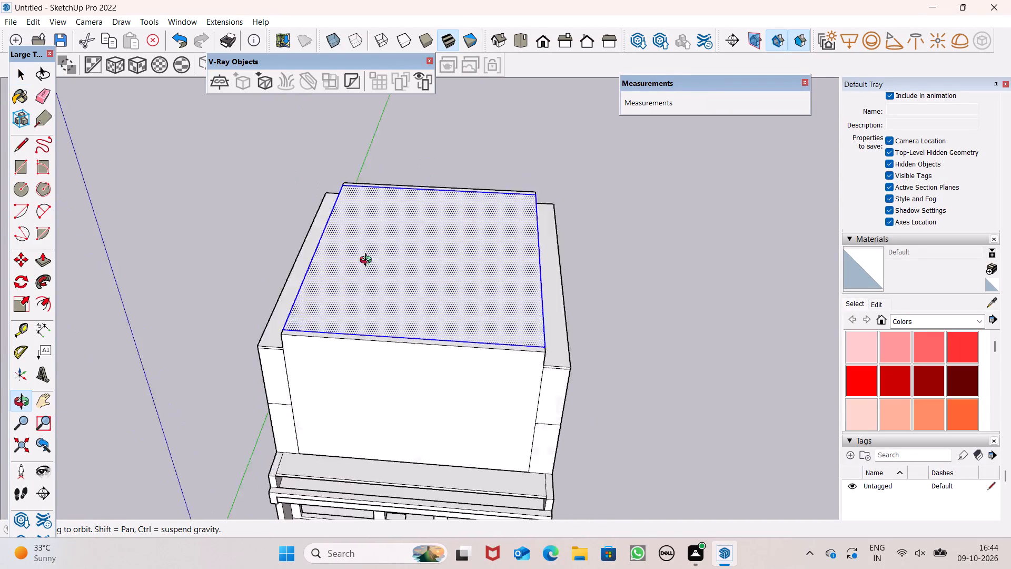
middle_drag(368, 261, 229, 180)
key(m)
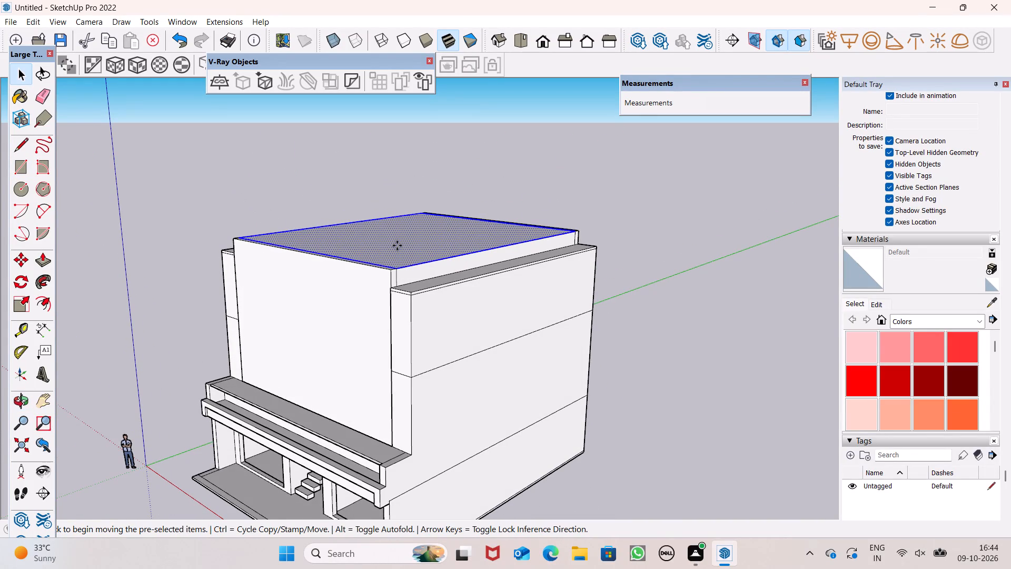
key(Return)
drag(393, 256, 434, 269)
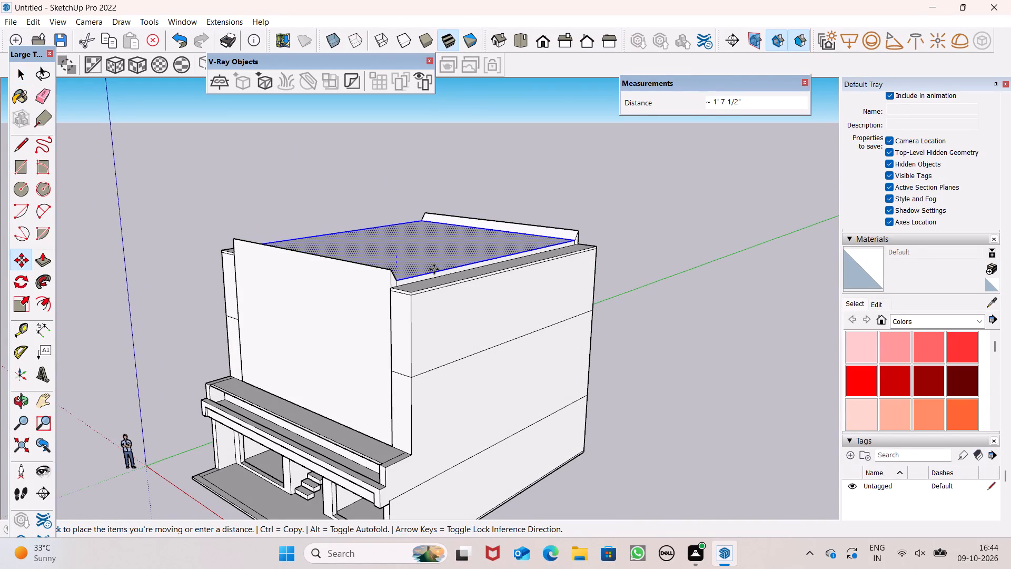
drag(434, 269, 877, 411)
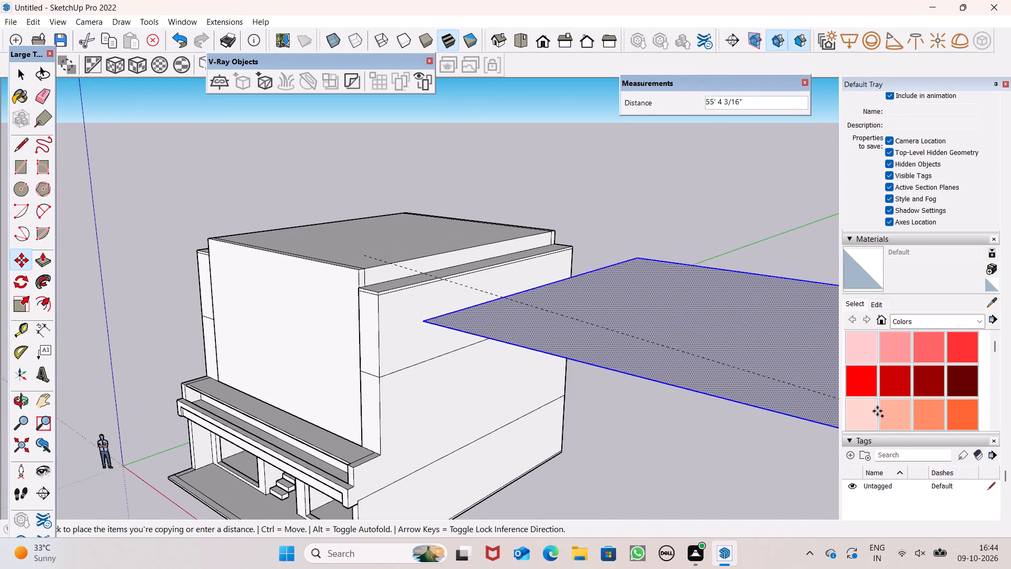
drag(877, 411, 997, 433)
key(space)
scroll(673, 404, down, 2)
middle_drag(722, 414, 768, 460)
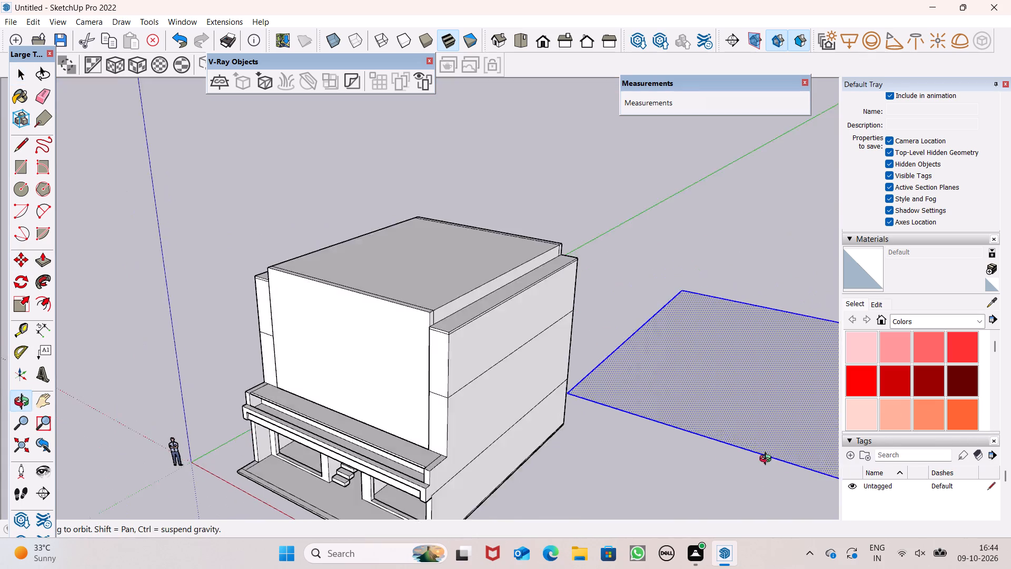
middle_drag(768, 460, 865, 493)
click(601, 315)
Erase the side edge of the original roof rectangle to reopen the top of the building.
scroll(582, 286, down, 2)
middle_drag(591, 303, 604, 331)
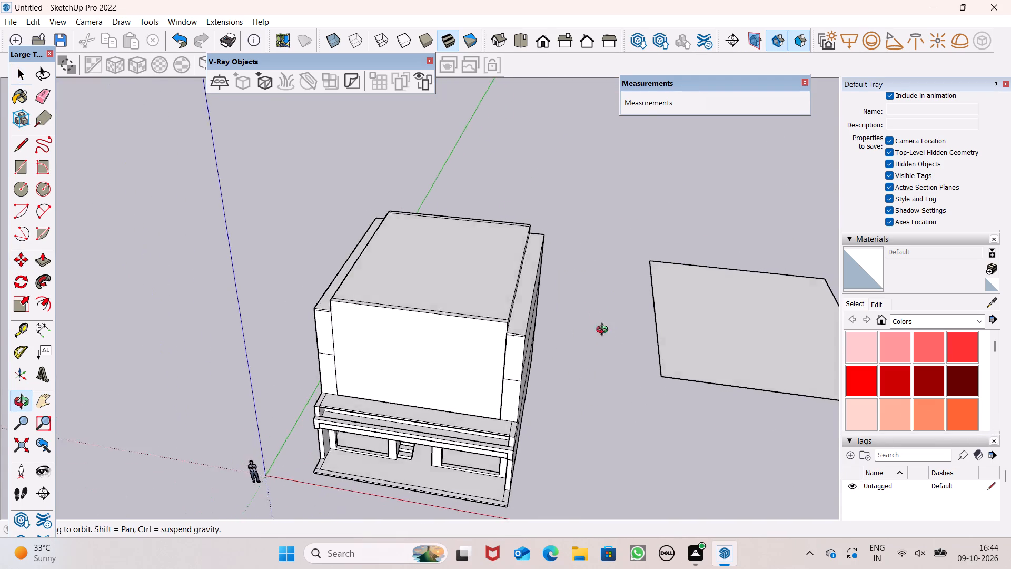
middle_drag(604, 331, 629, 391)
scroll(226, 181, up, 1)
click(41, 86)
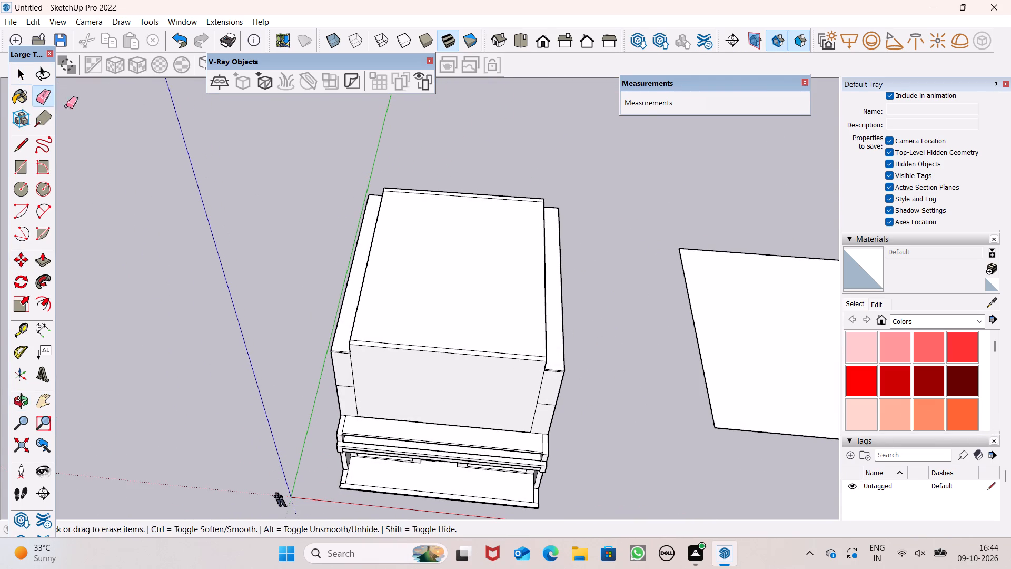
middle_drag(194, 175, 432, 127)
scroll(403, 247, up, 3)
drag(388, 295, 393, 294)
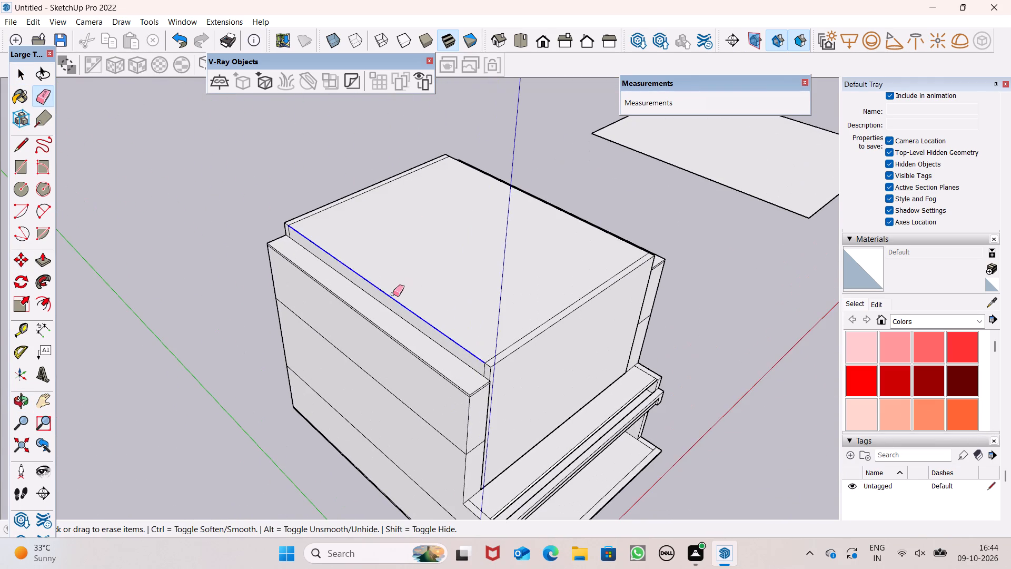
drag(393, 294, 393, 293)
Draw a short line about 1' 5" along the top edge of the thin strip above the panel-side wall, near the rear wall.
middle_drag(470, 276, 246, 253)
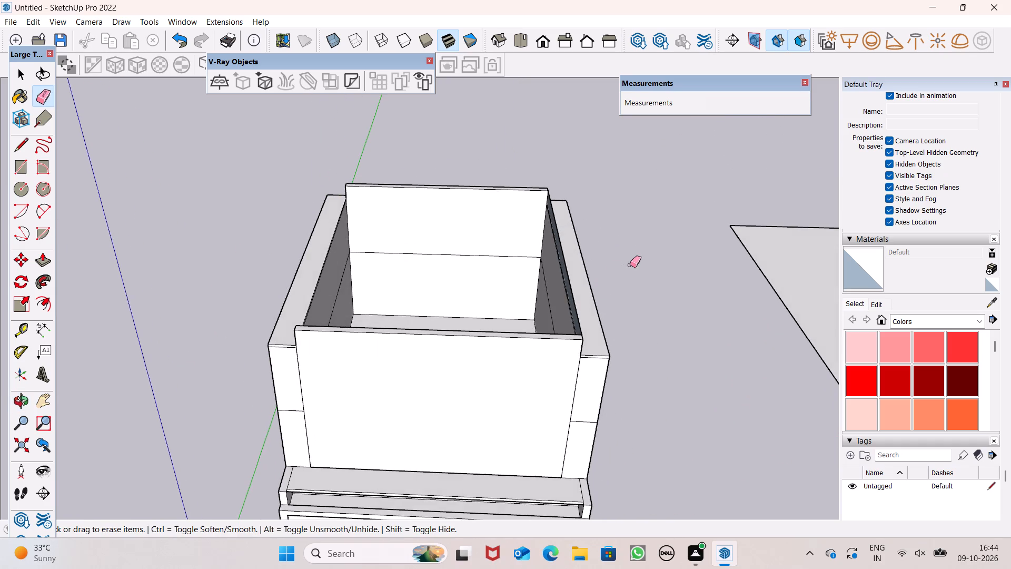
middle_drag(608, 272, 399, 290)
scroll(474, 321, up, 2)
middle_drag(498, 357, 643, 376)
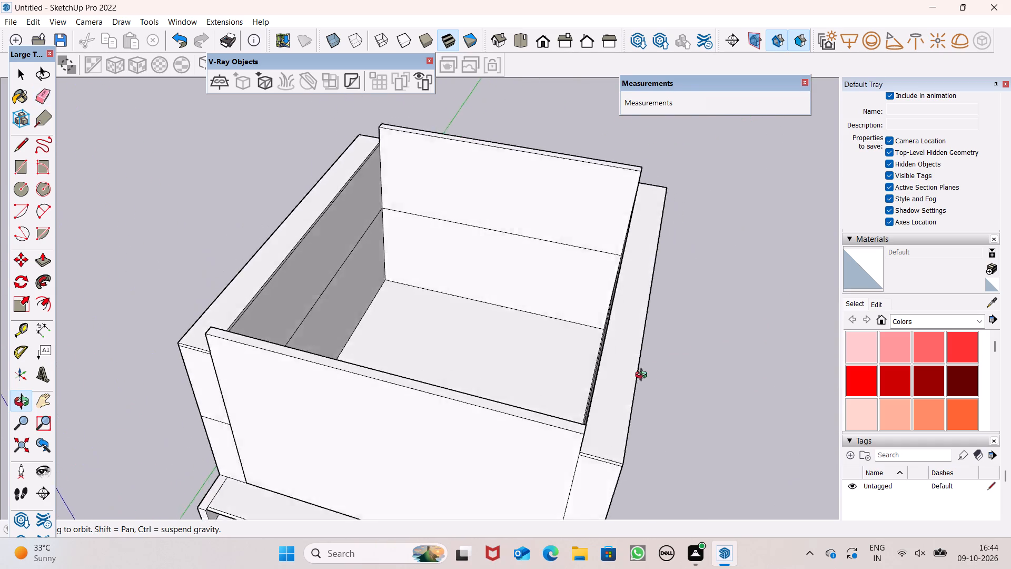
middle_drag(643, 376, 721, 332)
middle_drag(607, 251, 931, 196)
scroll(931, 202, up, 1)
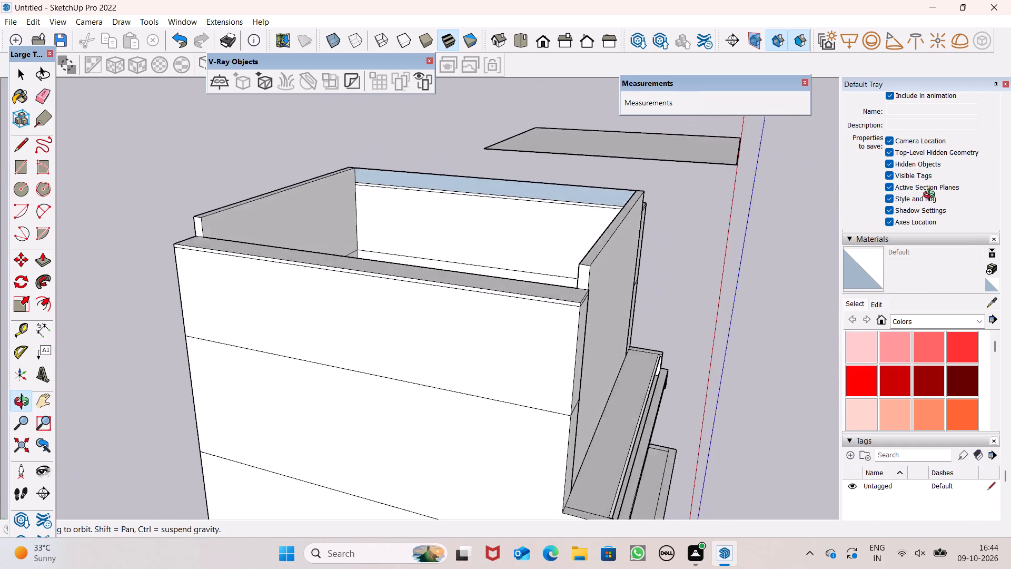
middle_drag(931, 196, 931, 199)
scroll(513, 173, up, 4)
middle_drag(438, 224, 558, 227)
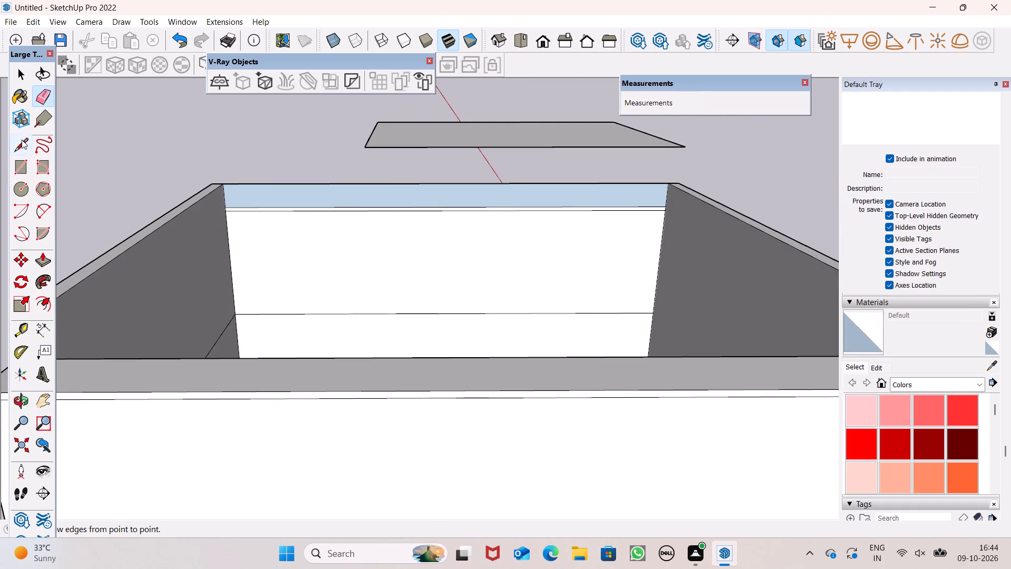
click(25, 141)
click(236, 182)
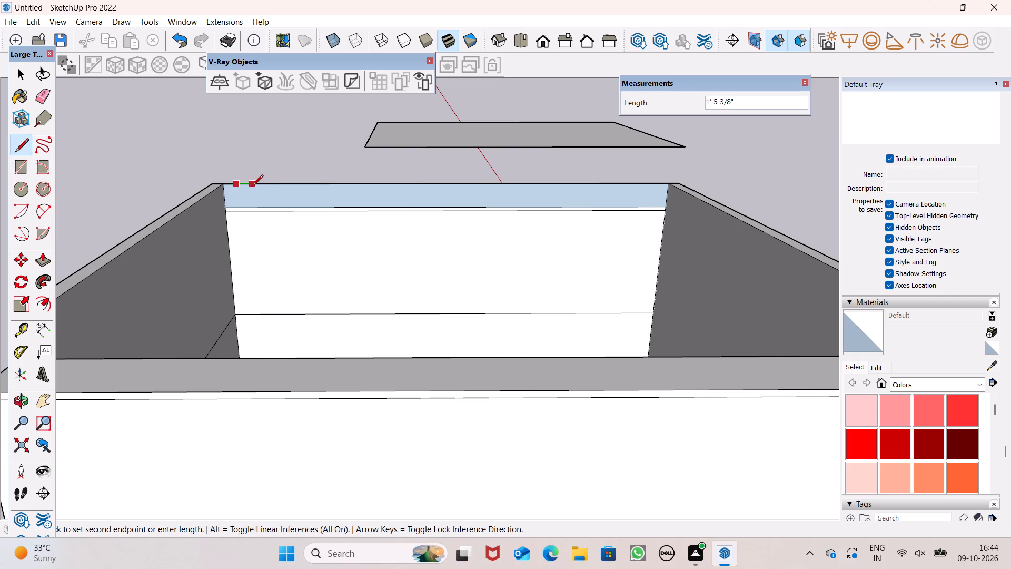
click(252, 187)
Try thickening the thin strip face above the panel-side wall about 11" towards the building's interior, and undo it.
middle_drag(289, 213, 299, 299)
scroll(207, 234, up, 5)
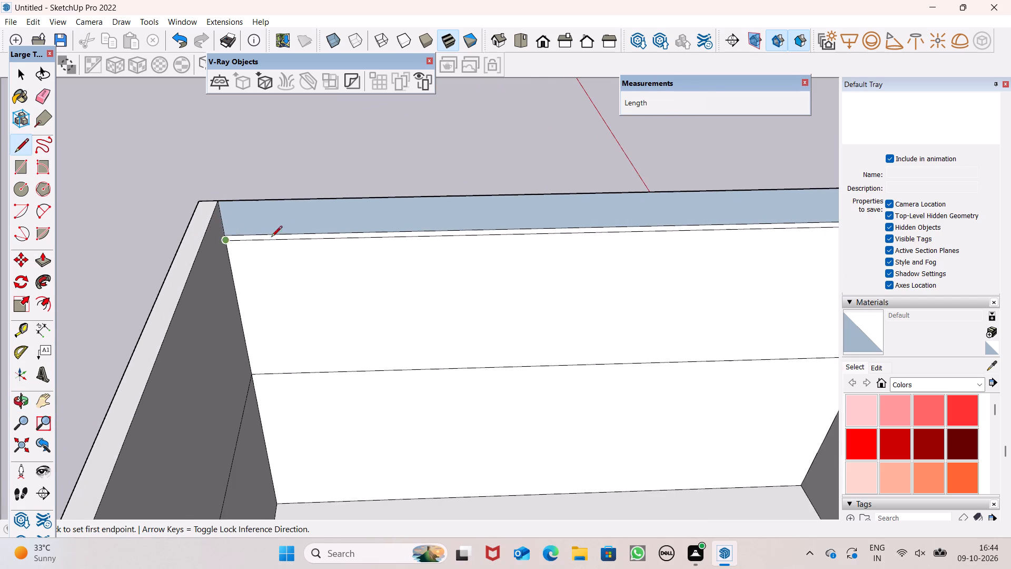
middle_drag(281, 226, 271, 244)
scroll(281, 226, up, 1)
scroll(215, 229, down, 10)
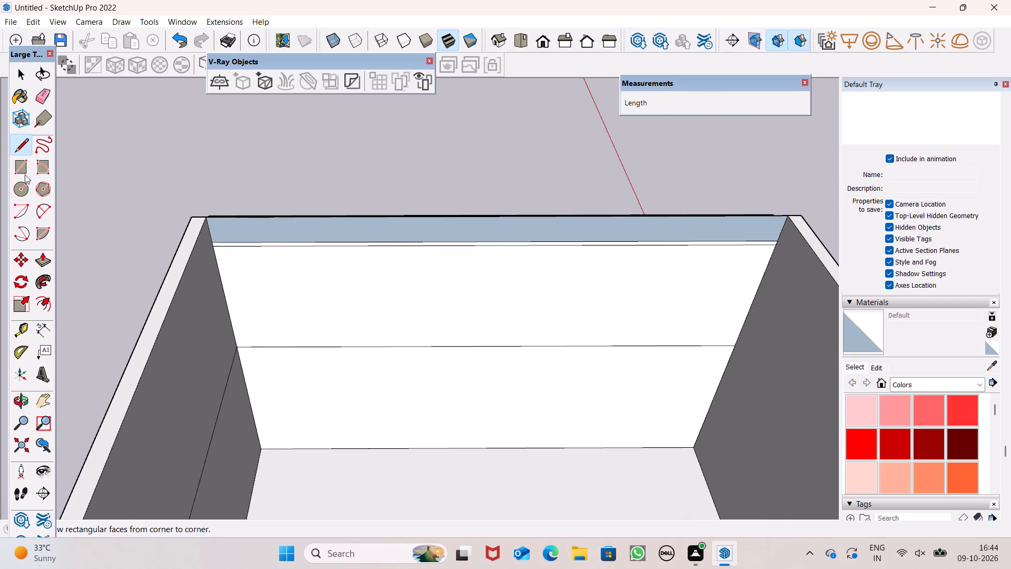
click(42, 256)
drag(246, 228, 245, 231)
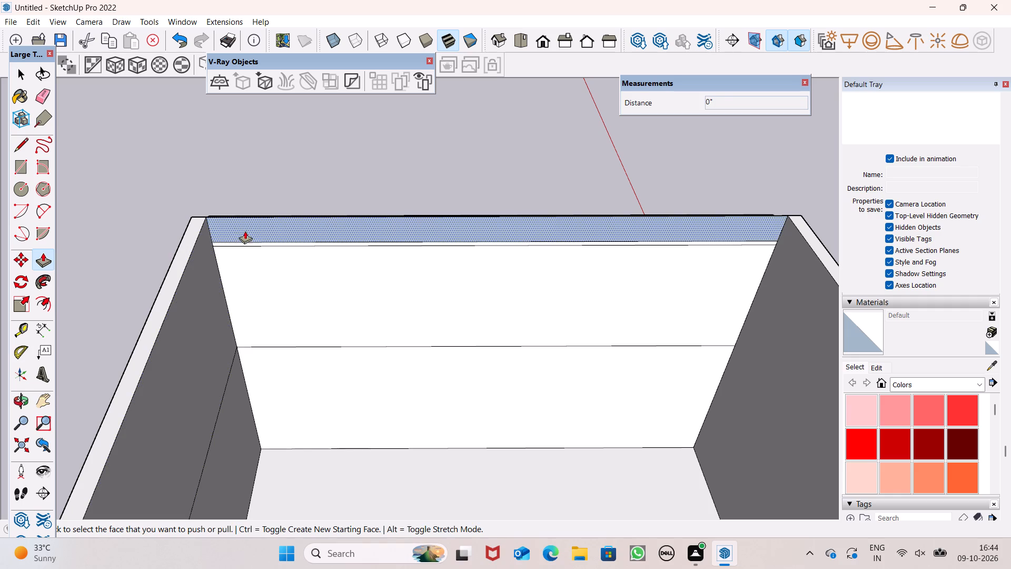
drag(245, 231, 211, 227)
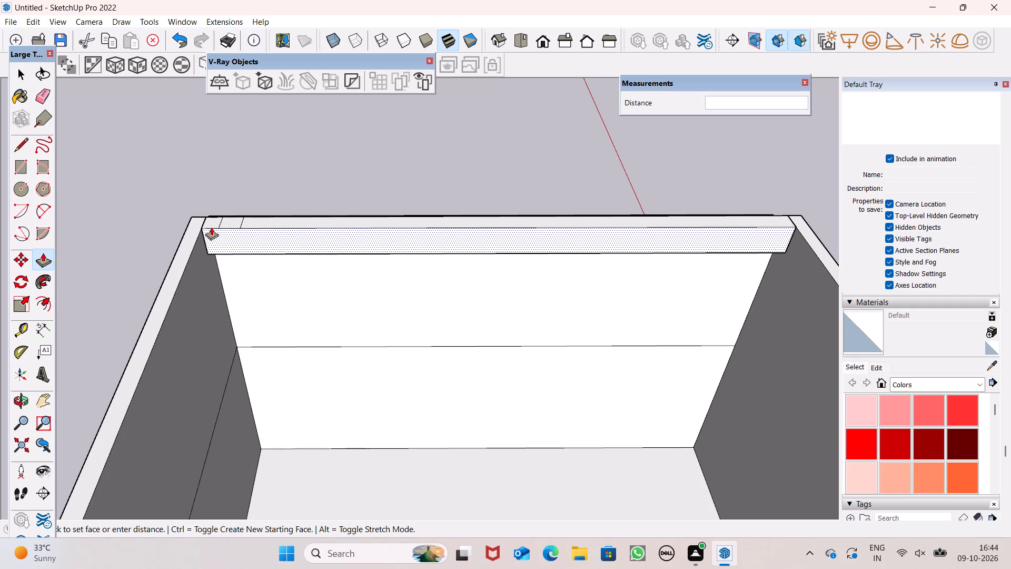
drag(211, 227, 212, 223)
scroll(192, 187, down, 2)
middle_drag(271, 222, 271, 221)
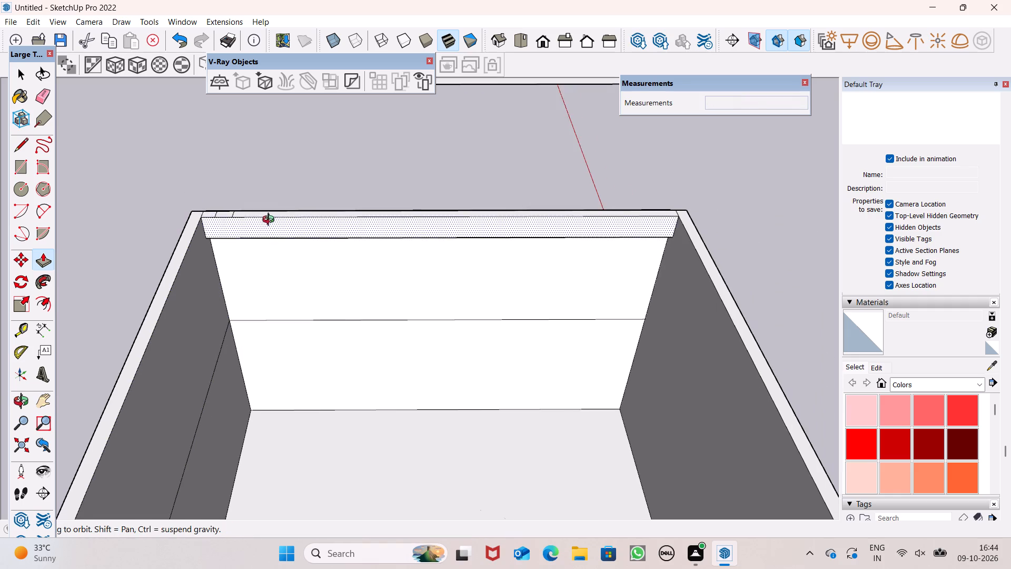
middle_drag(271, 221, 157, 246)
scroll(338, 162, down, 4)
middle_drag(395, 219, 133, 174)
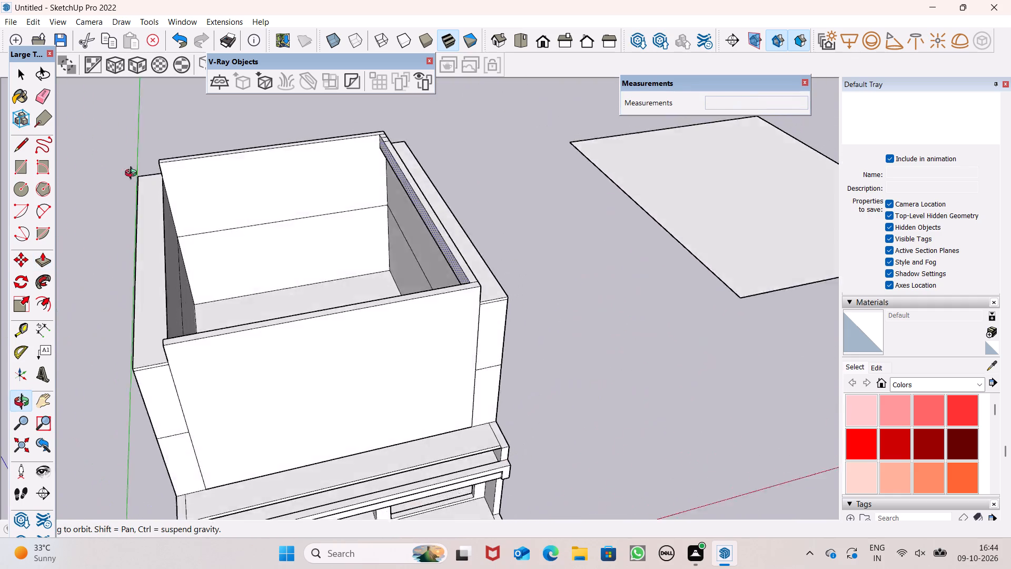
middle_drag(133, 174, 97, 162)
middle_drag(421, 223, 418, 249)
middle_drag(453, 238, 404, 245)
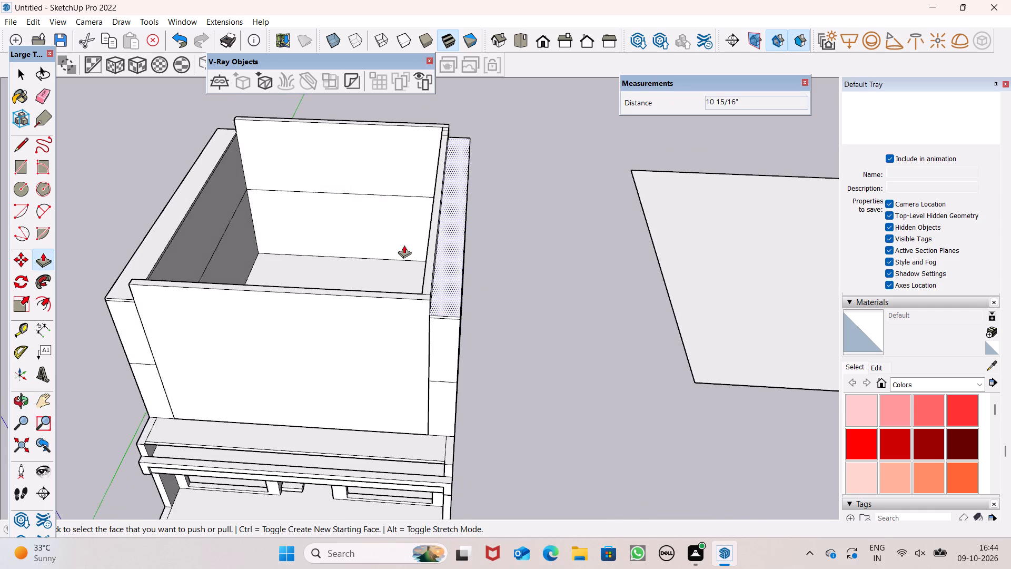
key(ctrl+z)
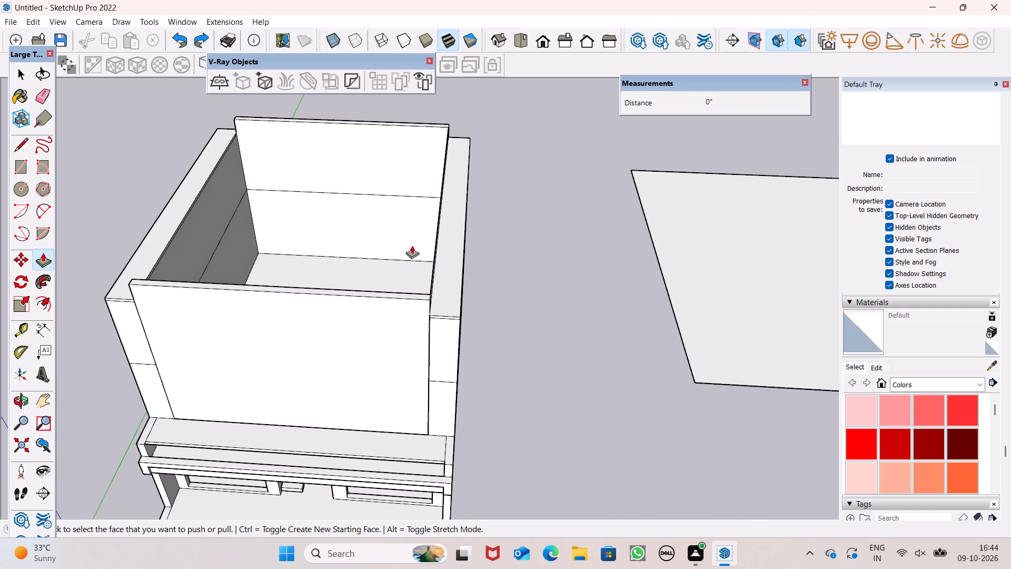
Erase the top edge of the thin strip face standing above the panel-side wall.
middle_drag(458, 254, 647, 181)
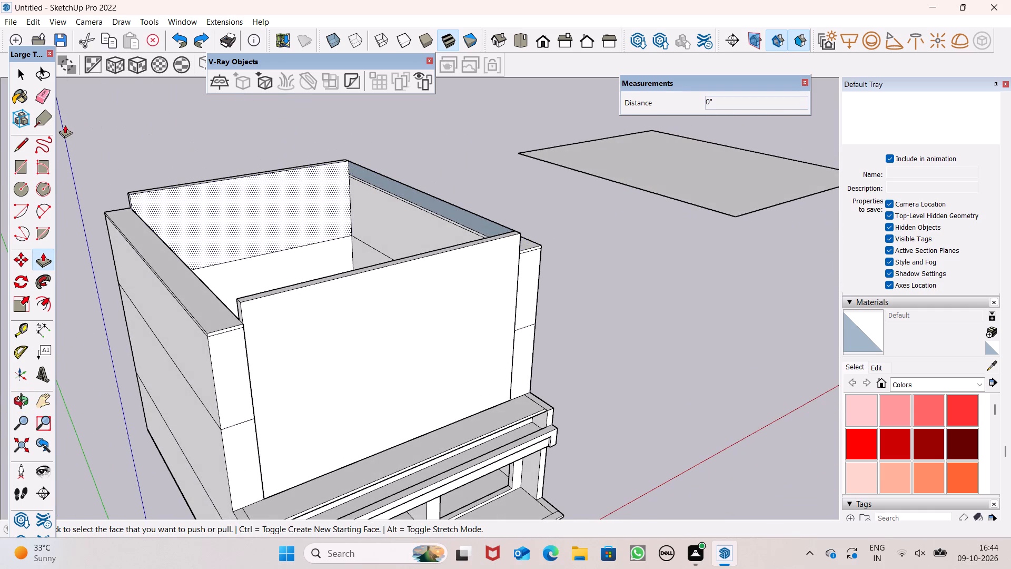
drag(33, 91, 41, 91)
scroll(382, 170, up, 1)
middle_drag(383, 174, 0, 168)
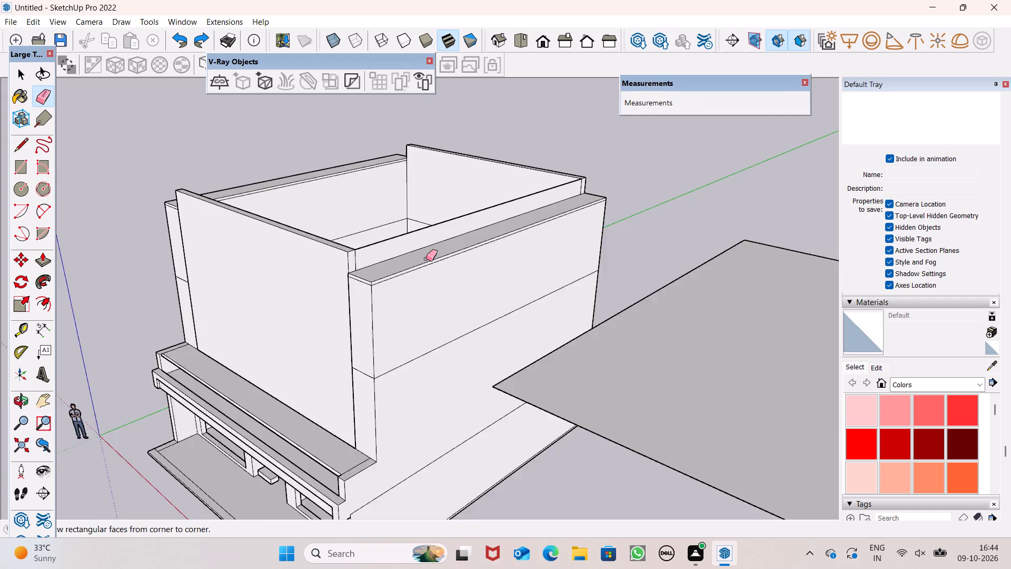
scroll(426, 259, up, 5)
click(346, 240)
click(355, 237)
drag(362, 230, 363, 234)
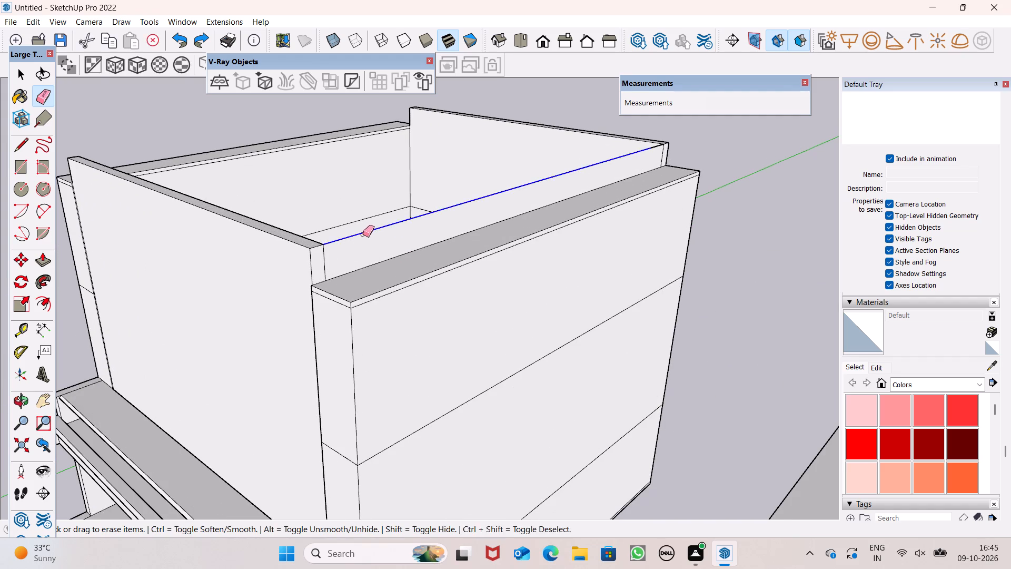
drag(363, 234, 363, 236)
Erase the short leftover edge sticking out from the rear wall above the panel-side wall.
middle_drag(497, 311, 165, 333)
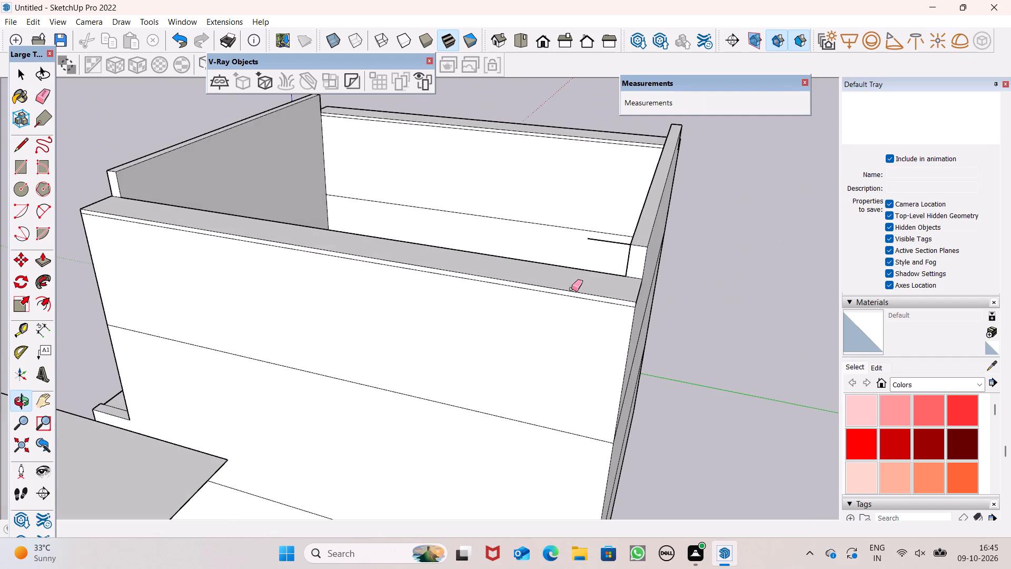
click(605, 238)
scroll(620, 243, up, 2)
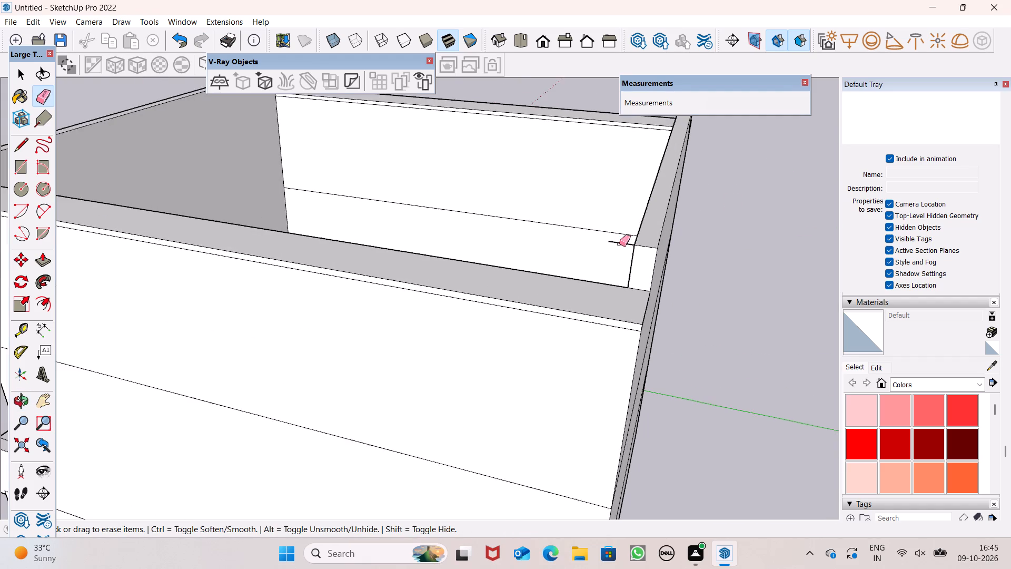
scroll(619, 244, up, 7)
click(650, 215)
scroll(579, 226, down, 3)
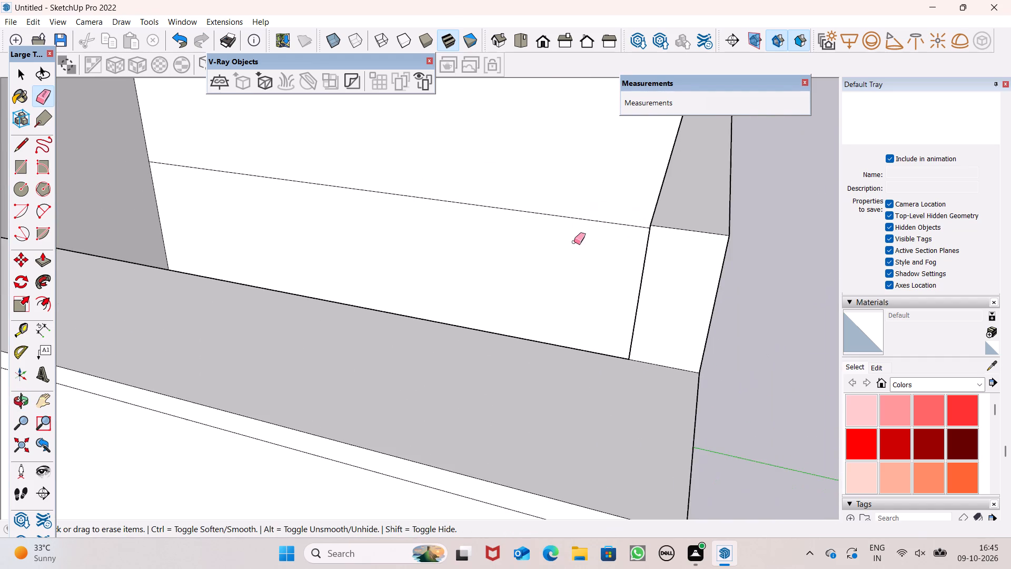
key(space)
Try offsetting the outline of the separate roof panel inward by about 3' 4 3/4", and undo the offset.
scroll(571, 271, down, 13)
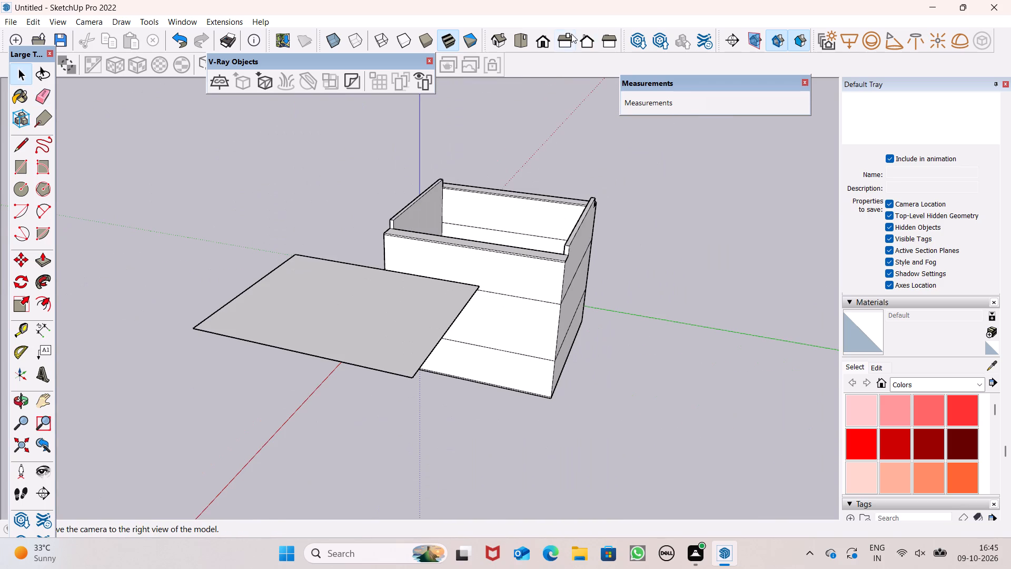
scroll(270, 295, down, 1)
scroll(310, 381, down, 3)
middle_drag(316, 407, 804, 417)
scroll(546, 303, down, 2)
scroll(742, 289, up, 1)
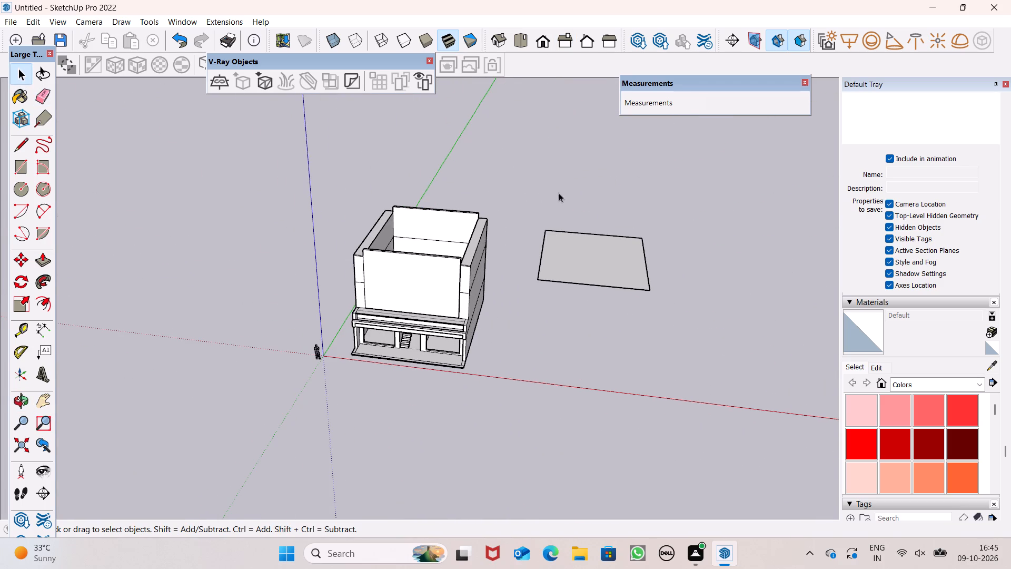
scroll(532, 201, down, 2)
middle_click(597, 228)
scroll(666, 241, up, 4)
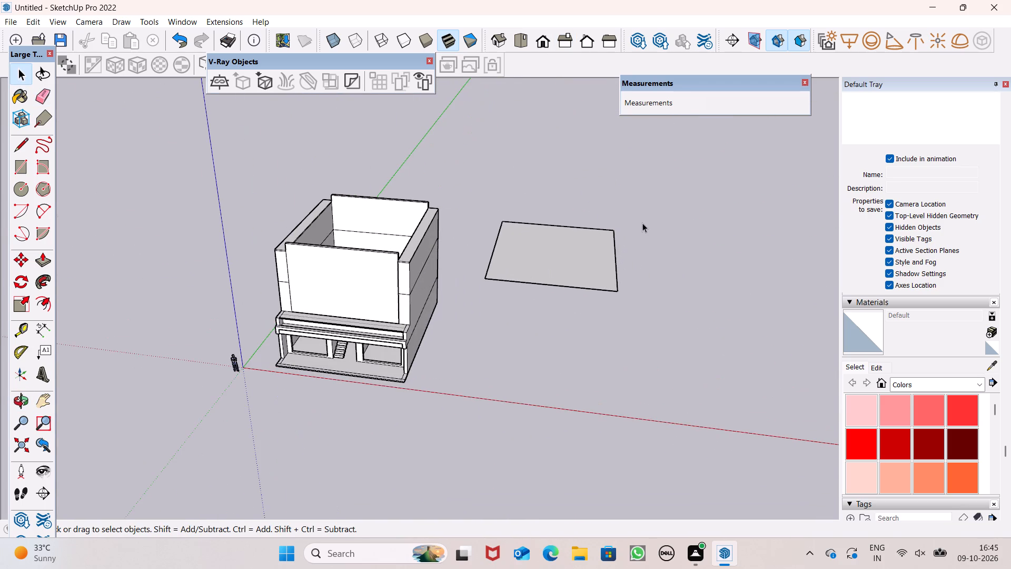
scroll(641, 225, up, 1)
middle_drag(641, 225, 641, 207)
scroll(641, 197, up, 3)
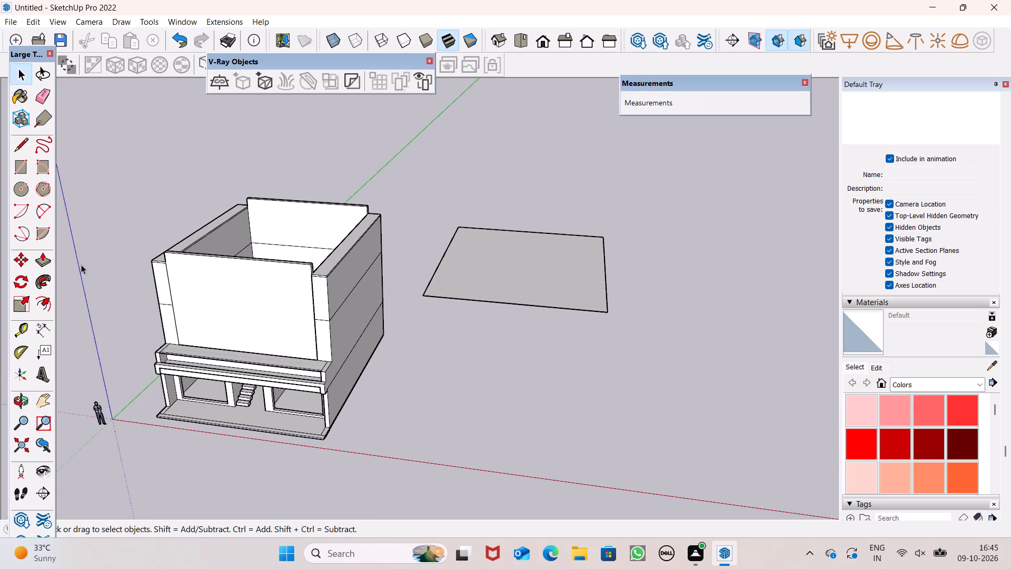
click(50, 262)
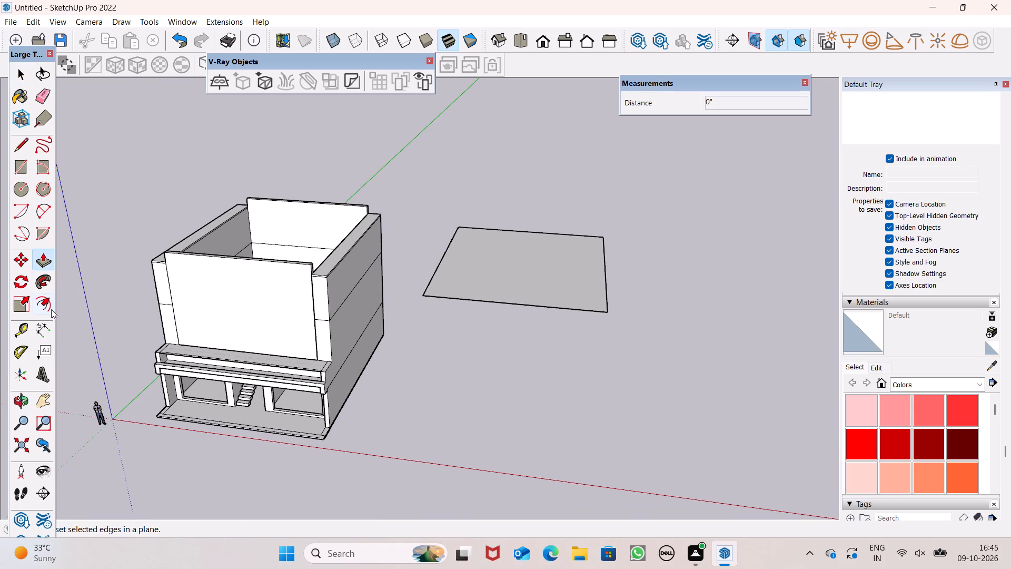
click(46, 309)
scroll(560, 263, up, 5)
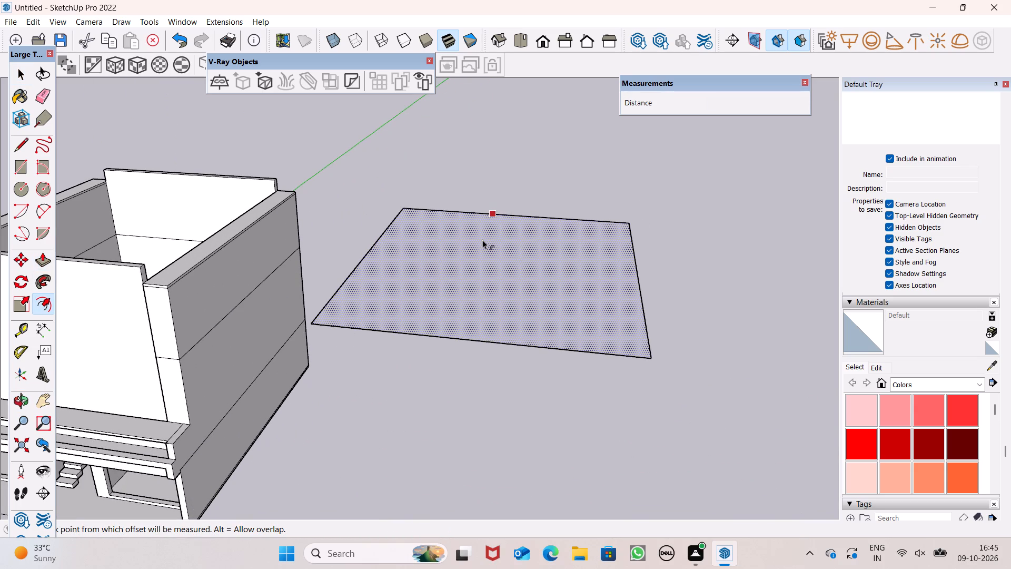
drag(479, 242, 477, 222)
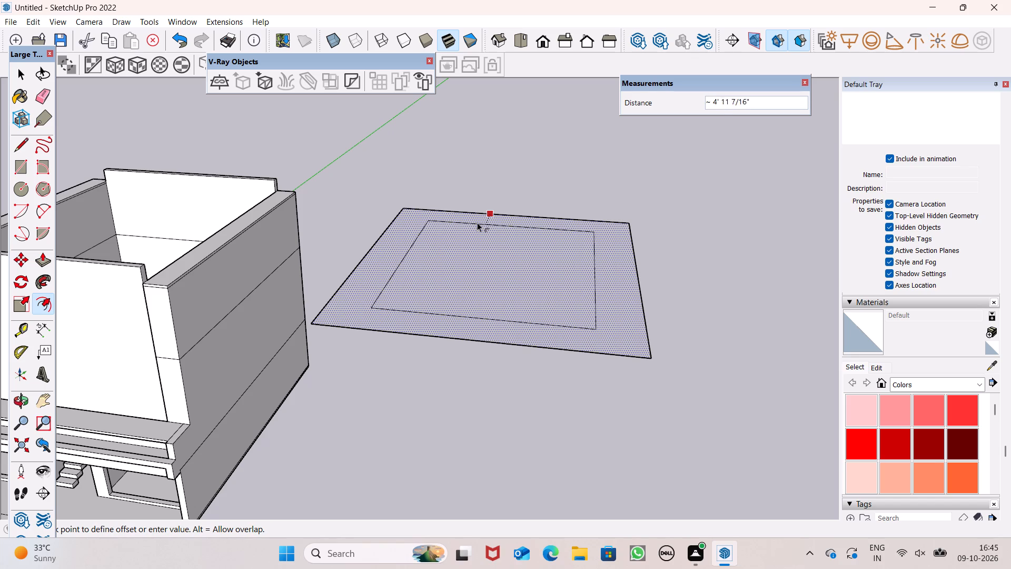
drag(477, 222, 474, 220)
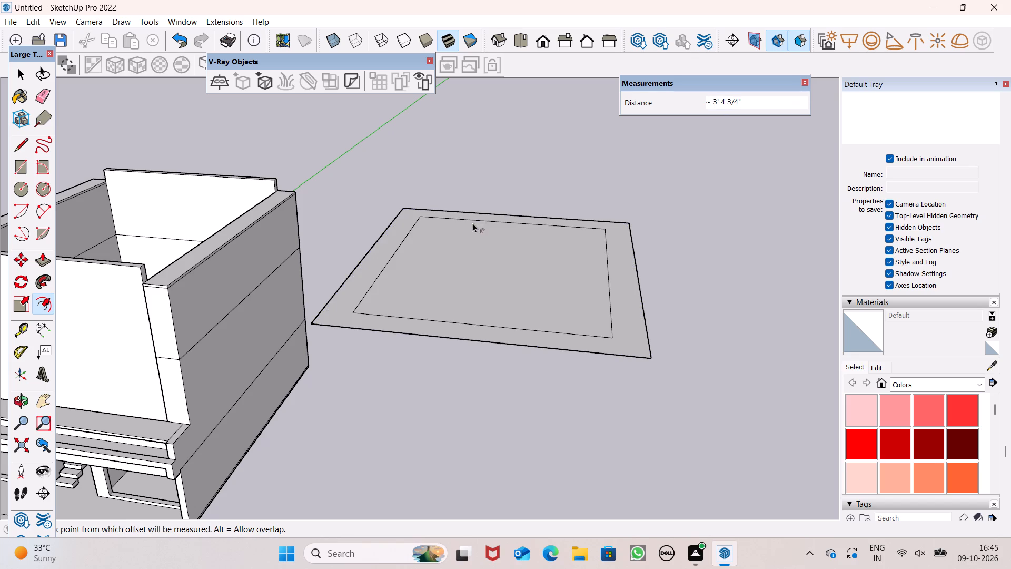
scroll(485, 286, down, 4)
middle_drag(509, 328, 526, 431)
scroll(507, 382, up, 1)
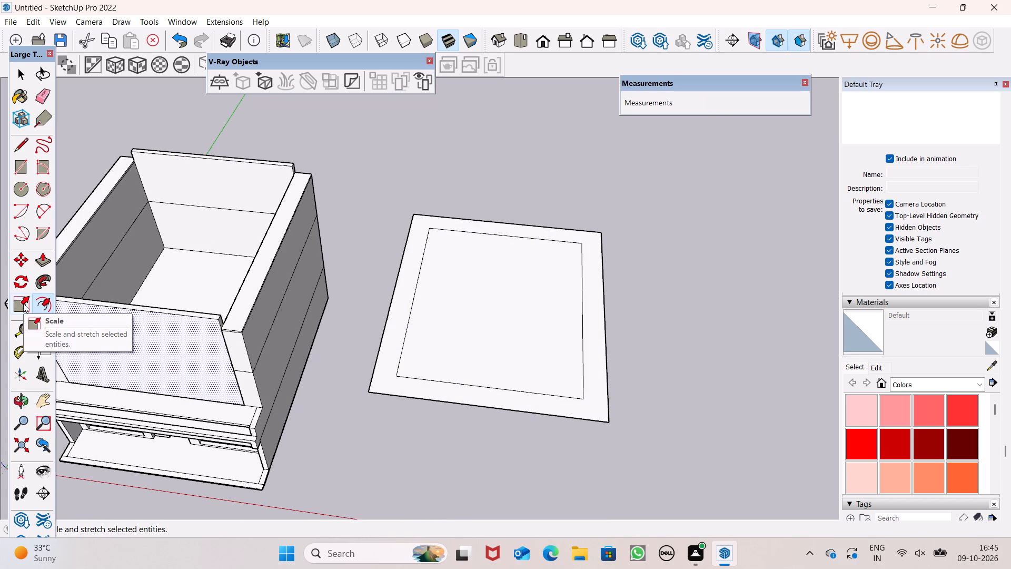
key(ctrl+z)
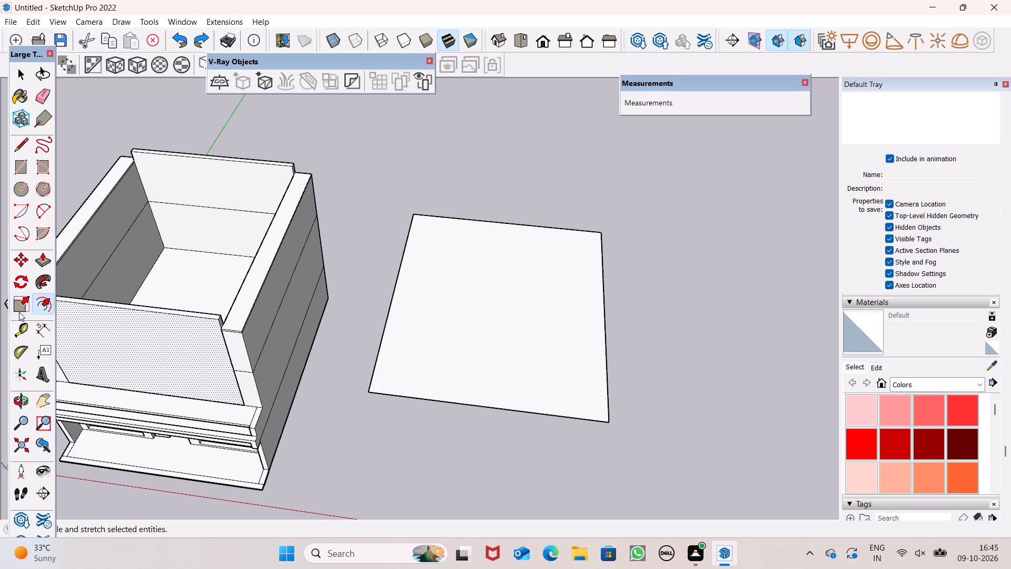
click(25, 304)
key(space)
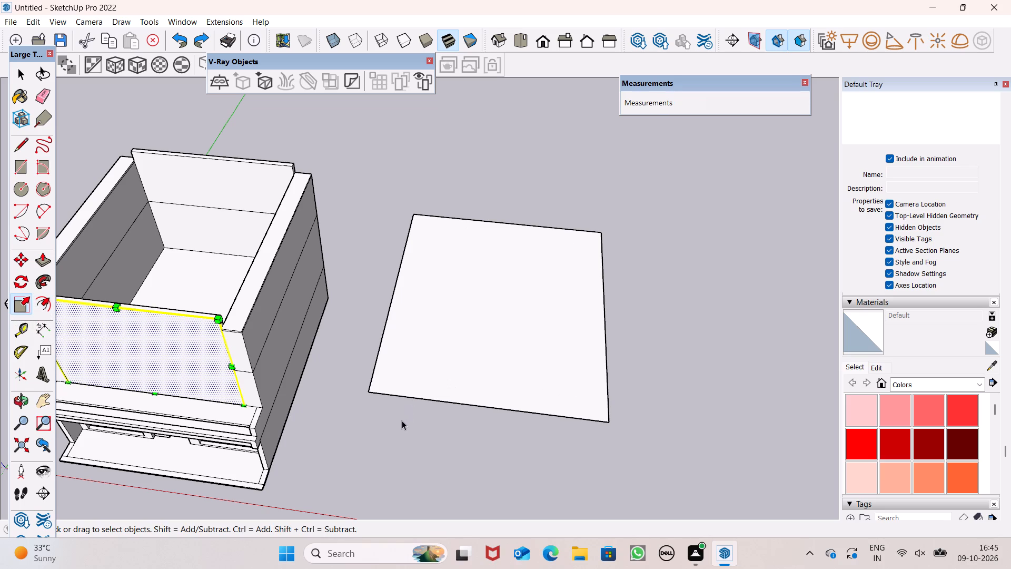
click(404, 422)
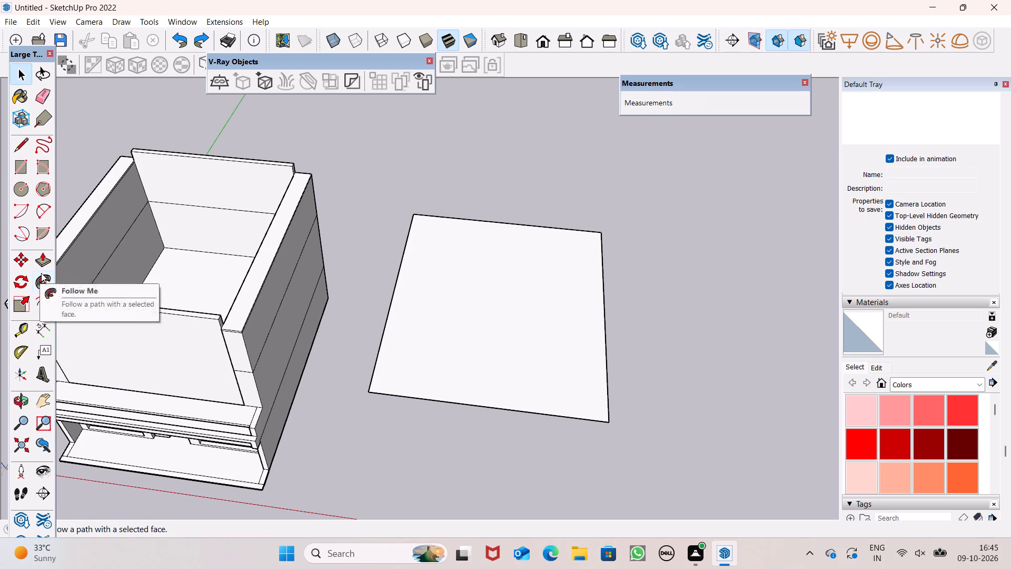
Push/pull the separate roof panel's face up 3' to form a slab.
click(44, 269)
drag(449, 353, 450, 333)
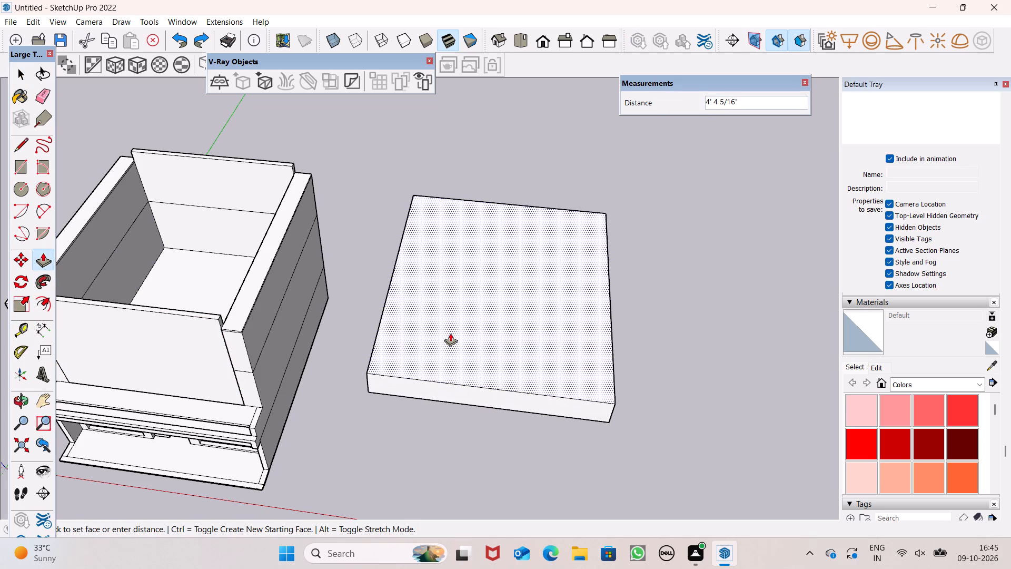
drag(450, 333, 451, 332)
text(3')
key(Return)
middle_drag(502, 375, 512, 215)
key(space)
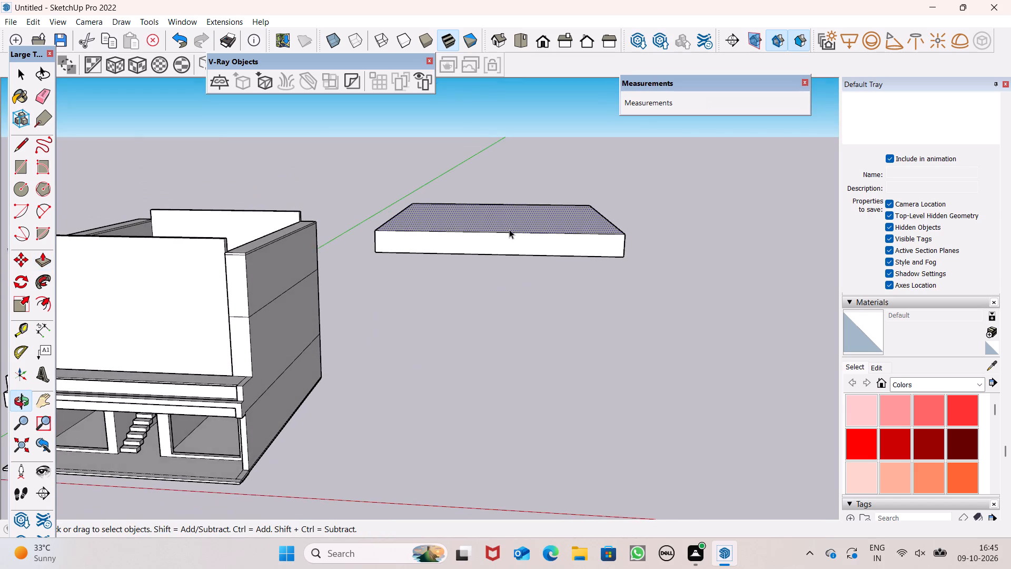
Scale the separate roof slab's bottom face inward from its two front corners to taper the sides.
scroll(501, 250, down, 4)
double_click(527, 228)
middle_drag(519, 277, 531, 320)
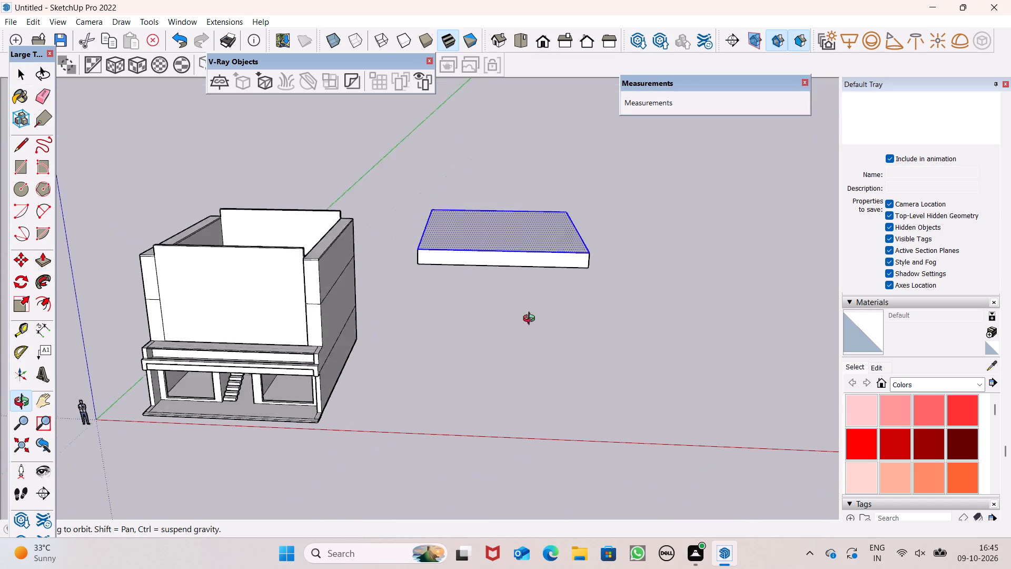
middle_drag(531, 320, 535, 421)
middle_drag(532, 404, 554, 438)
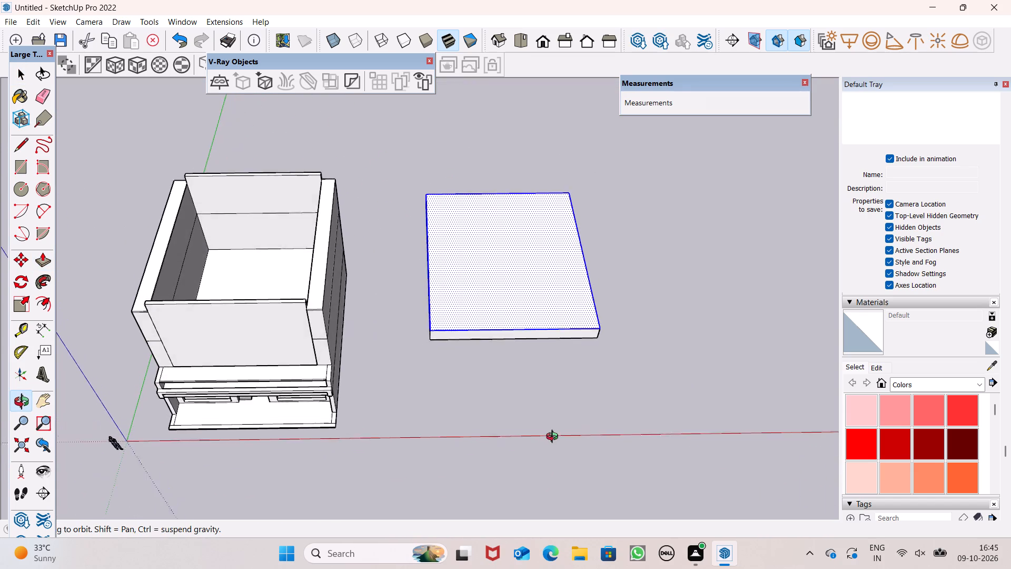
middle_drag(554, 438, 537, 295)
scroll(536, 295, up, 1)
drag(528, 338, 528, 344)
middle_drag(551, 331, 559, 141)
double_click(514, 211)
scroll(533, 228, up, 2)
middle_drag(545, 207, 548, 163)
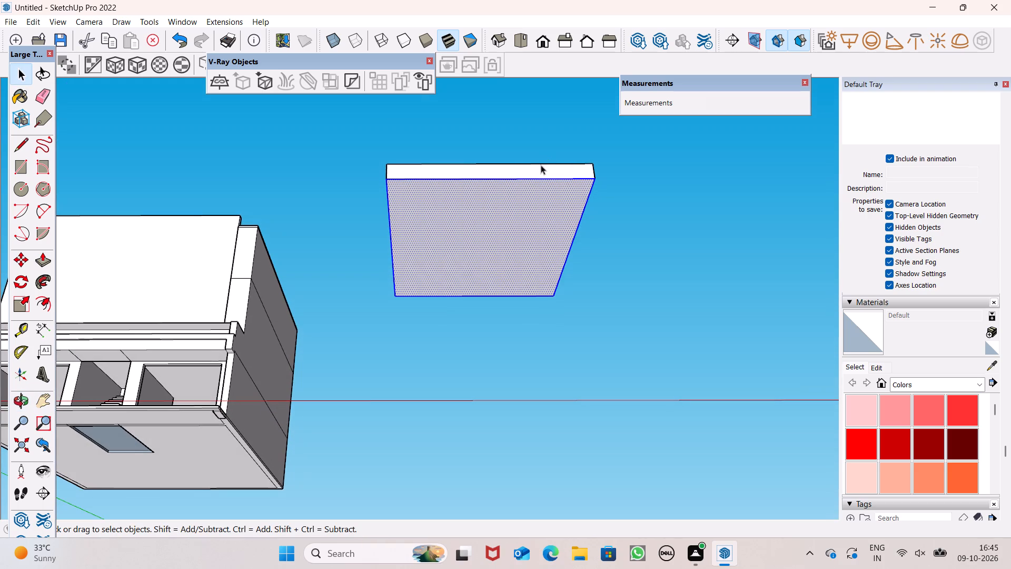
middle_click(526, 163)
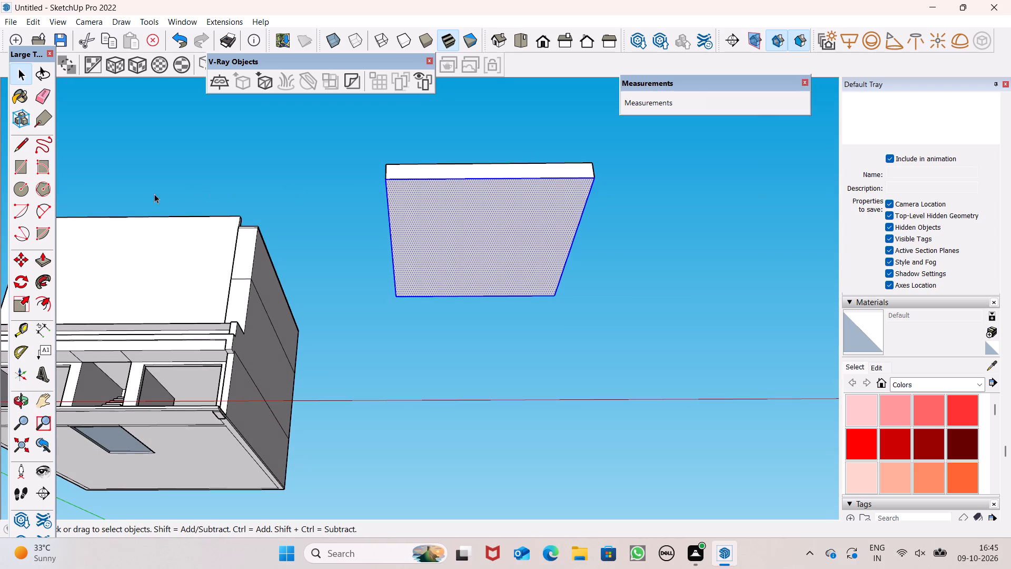
click(19, 302)
scroll(374, 231, up, 1)
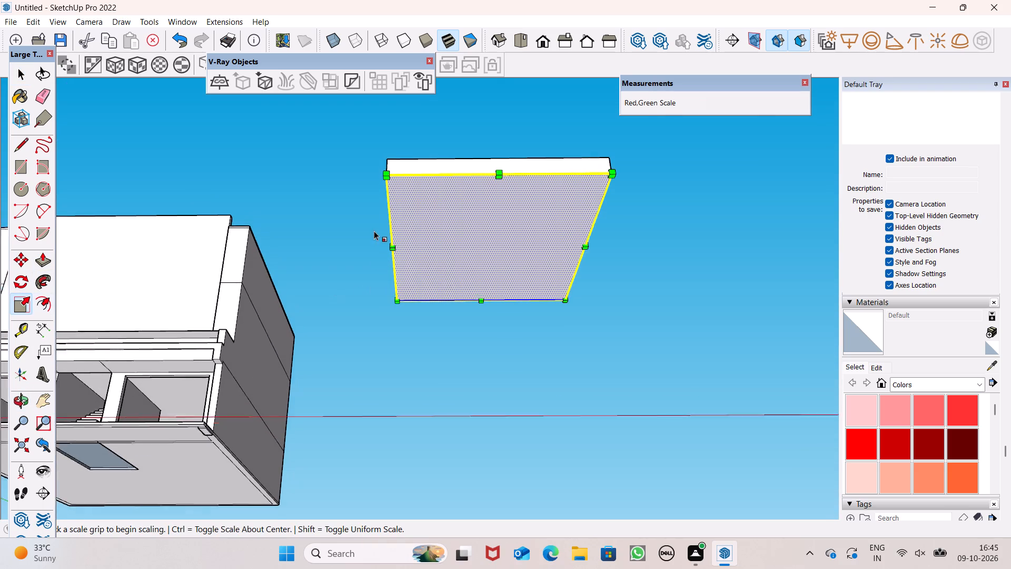
scroll(374, 231, up, 2)
drag(392, 170, 410, 182)
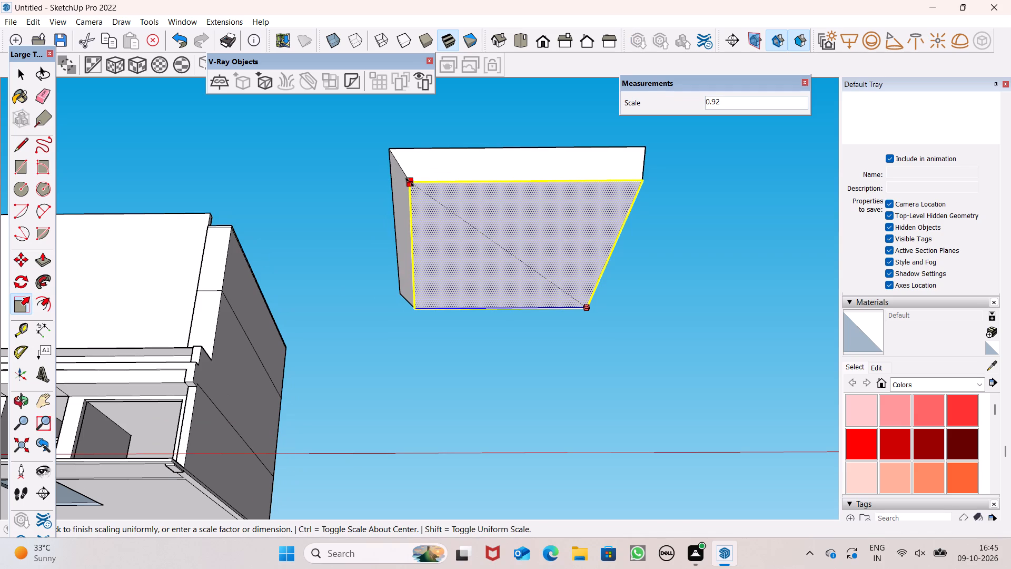
drag(410, 182, 414, 188)
drag(639, 183, 631, 192)
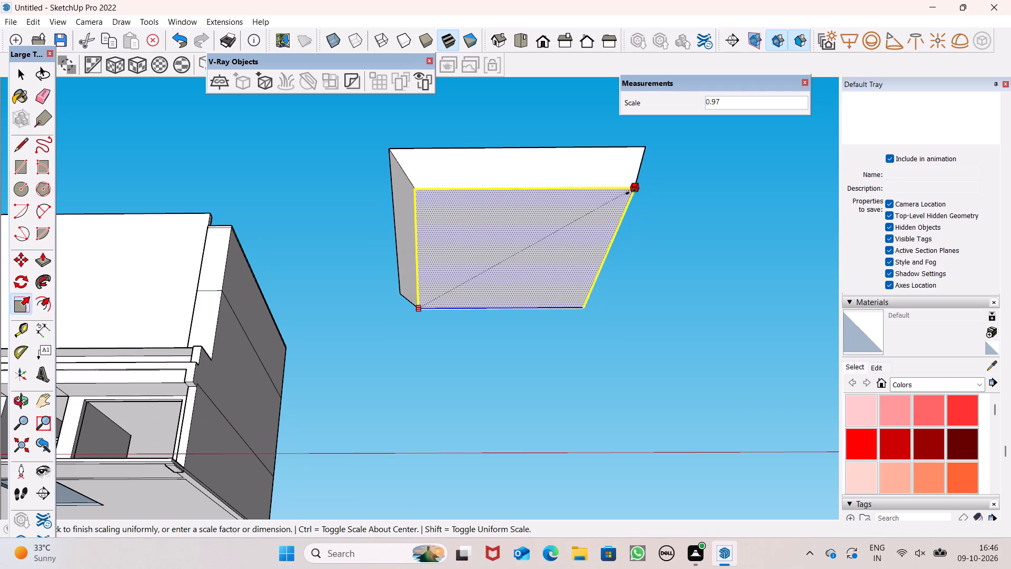
drag(631, 192, 616, 199)
Scale the roof slab's bottom face inward from its two rear corners, using 0.93 for the second one.
middle_drag(604, 234, 536, 191)
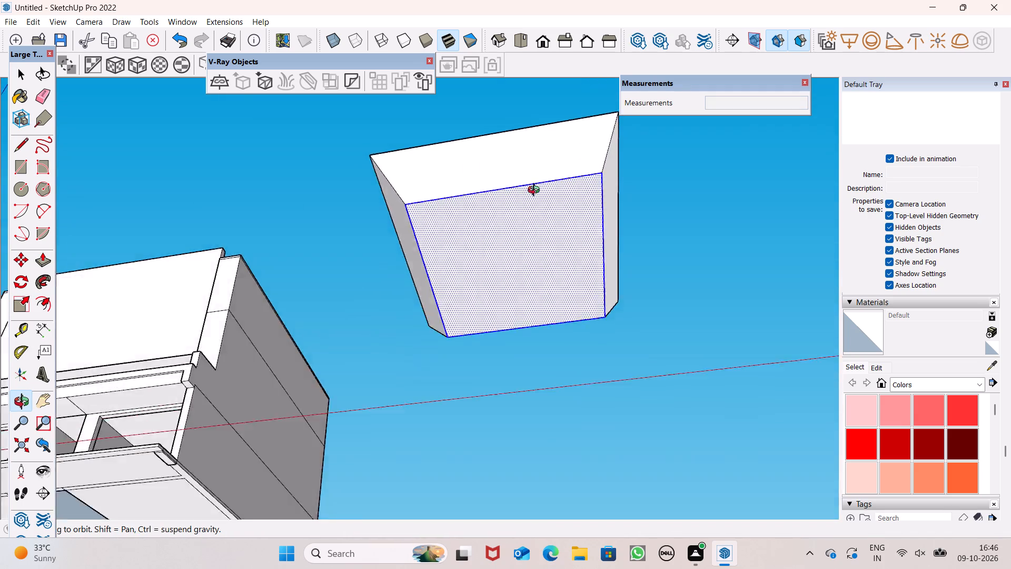
middle_drag(536, 191, 136, 350)
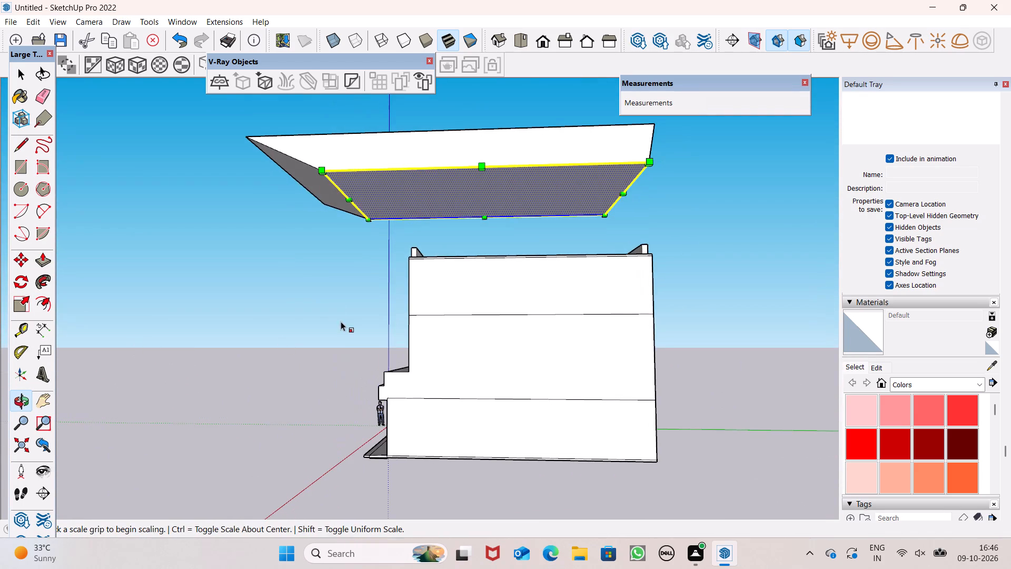
middle_drag(342, 318, 245, 313)
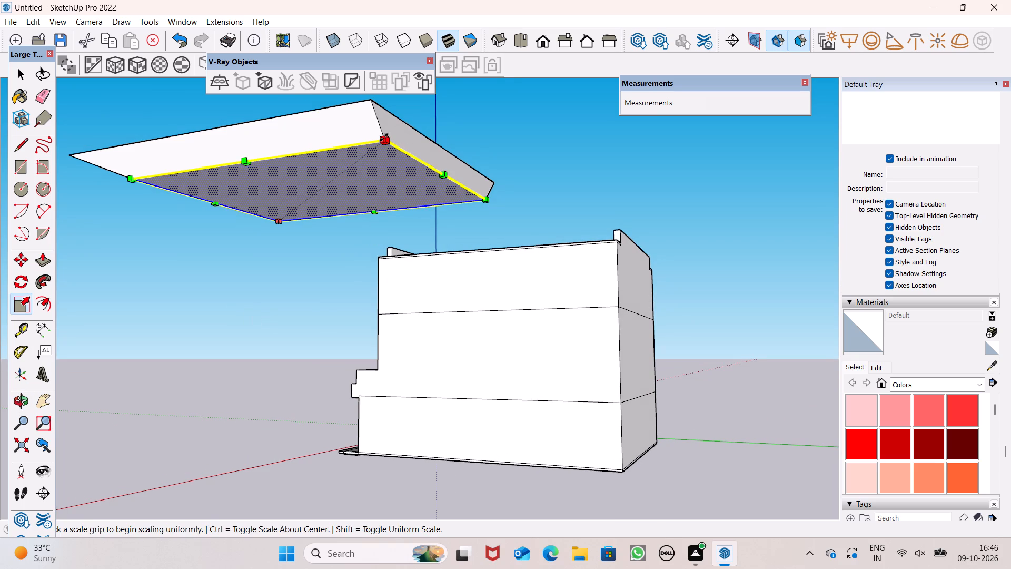
drag(384, 138, 360, 159)
middle_drag(457, 214, 378, 149)
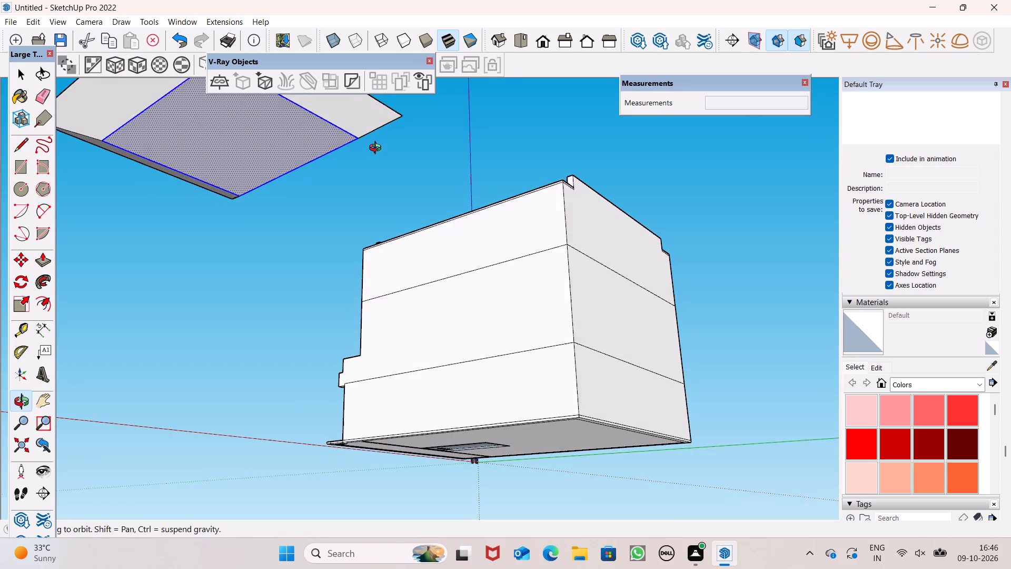
middle_drag(378, 149, 370, 146)
drag(343, 136, 326, 136)
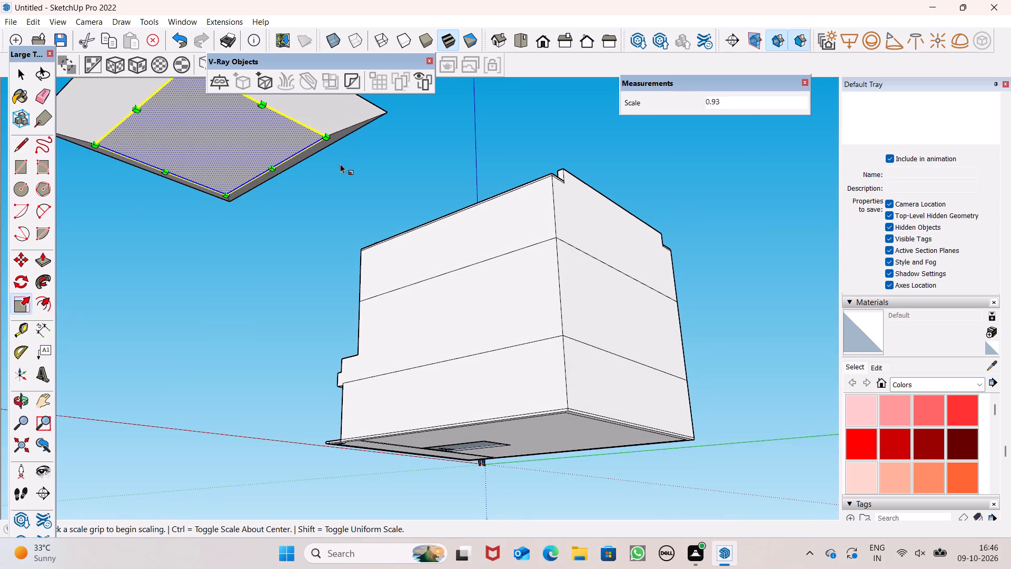
Adjust the bottom face's depth along the green axis, scaling its front edge inward and its rear edge outward by 1.13.
scroll(342, 169, down, 3)
middle_drag(374, 209, 770, 310)
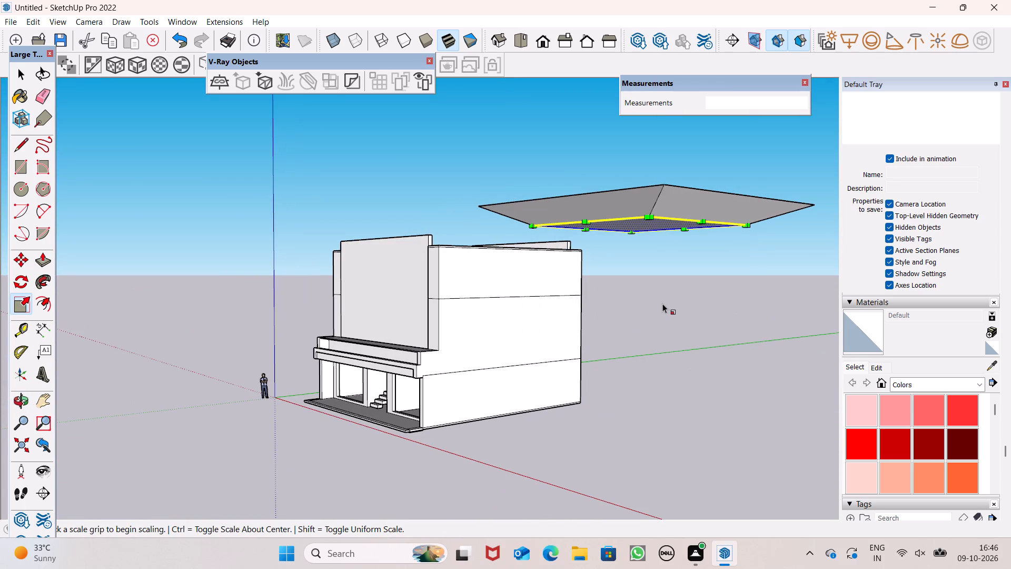
middle_drag(662, 303, 741, 293)
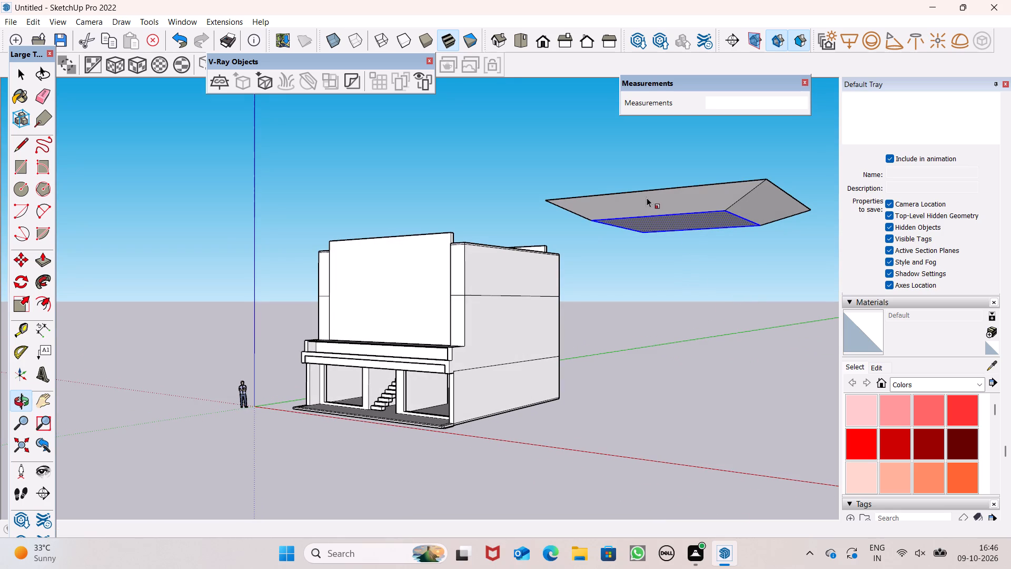
drag(654, 218, 632, 221)
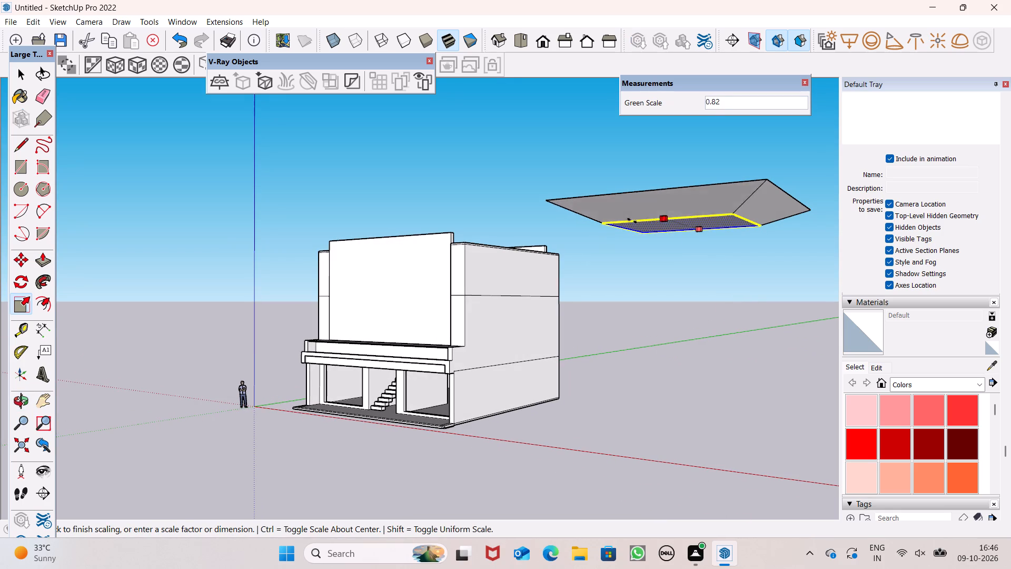
drag(632, 221, 603, 216)
middle_drag(747, 259, 479, 224)
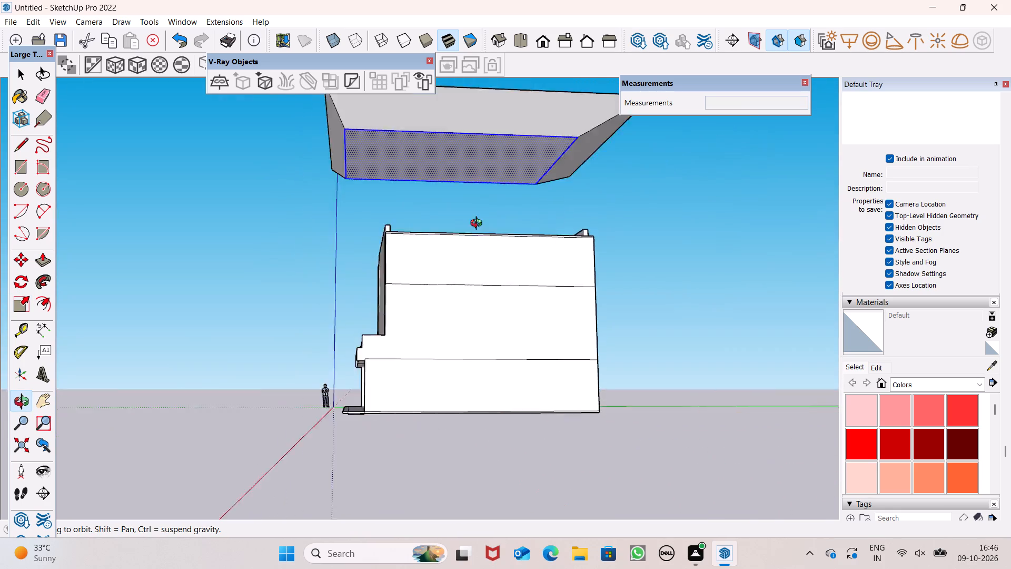
middle_drag(479, 224, 422, 228)
scroll(418, 228, up, 1)
drag(433, 152, 450, 147)
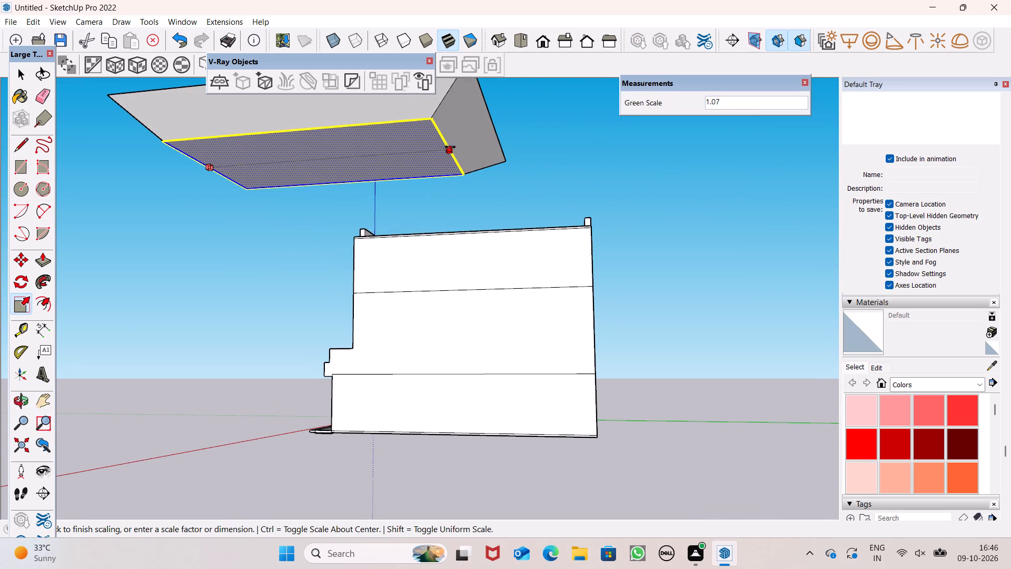
drag(450, 147, 463, 141)
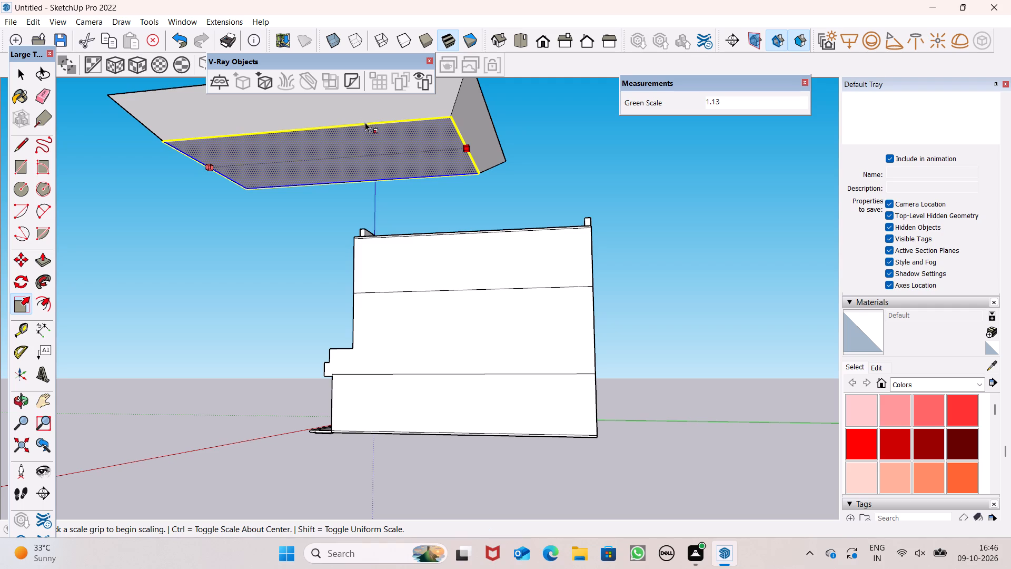
Scale the slab's bottom face outward from its right side edge along the red axis by 1.14.
scroll(368, 140, down, 2)
middle_drag(375, 155, 513, 207)
scroll(534, 228, up, 2)
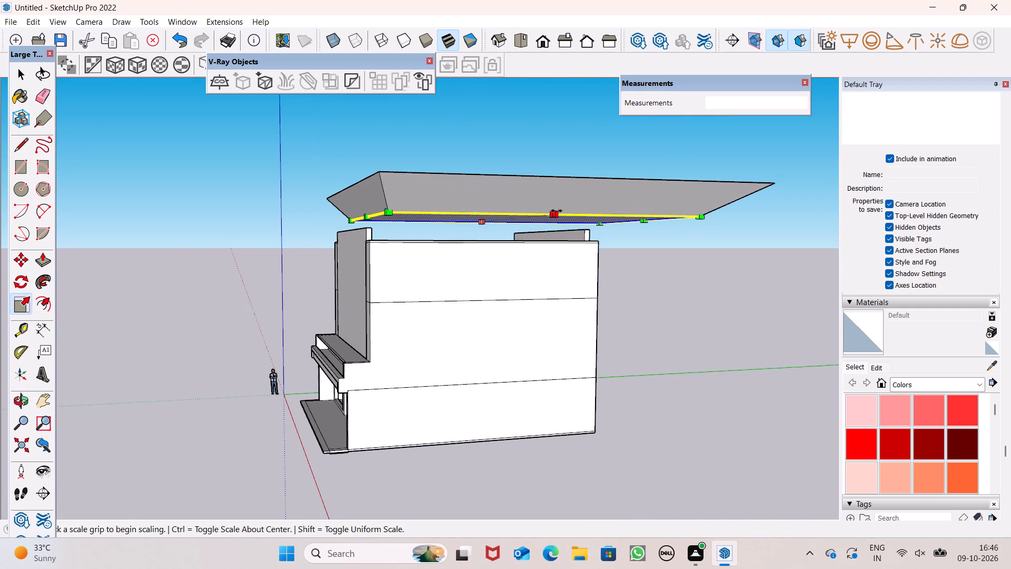
drag(557, 217, 532, 212)
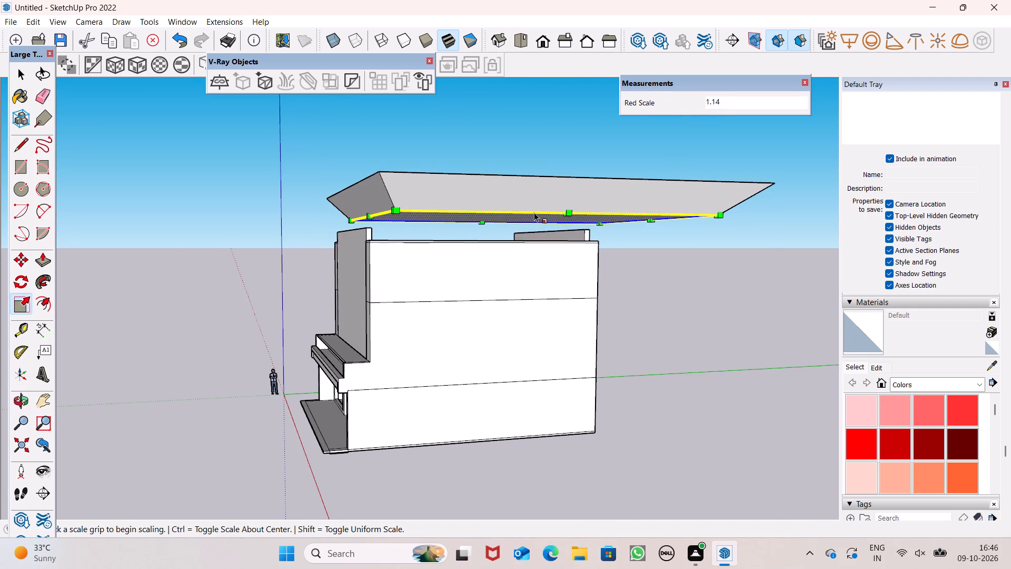
Adjust the bottom face's left side edge along the red axis, scaling it inward to 0.88 and then back outward.
scroll(579, 204, down, 3)
middle_drag(574, 215, 839, 234)
scroll(523, 237, down, 2)
scroll(523, 237, up, 1)
middle_drag(627, 272, 825, 230)
scroll(552, 230, up, 5)
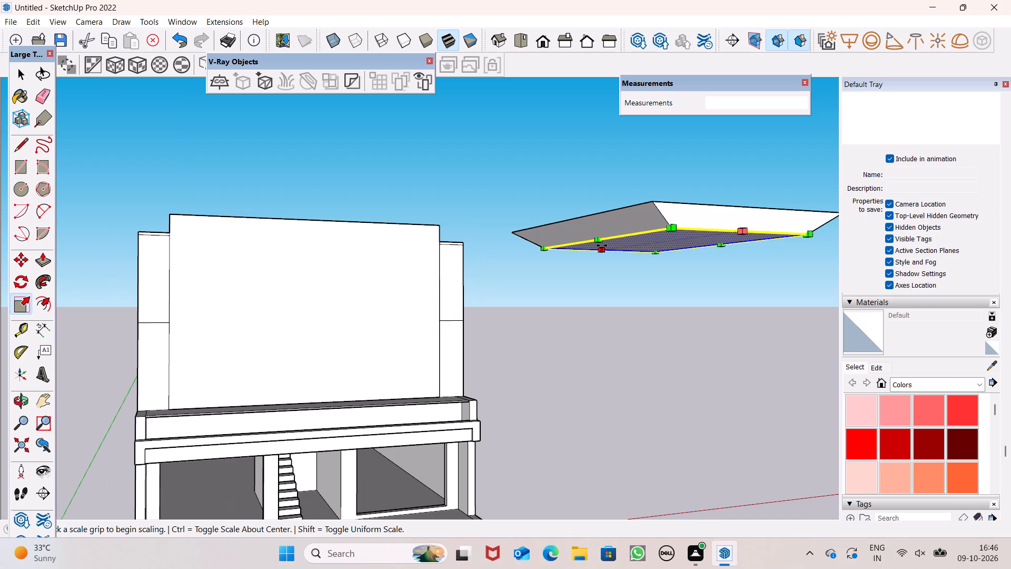
drag(602, 243, 574, 246)
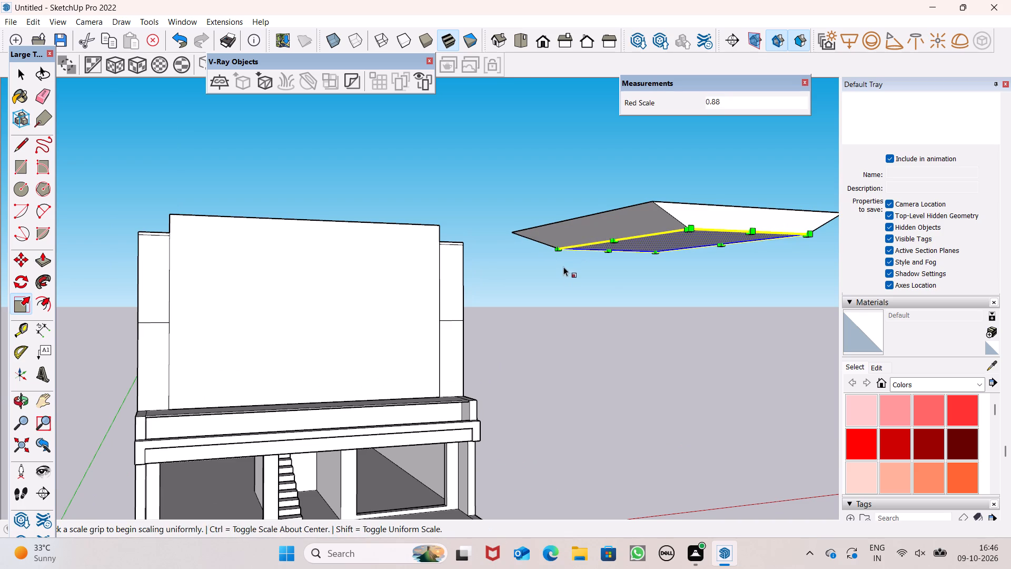
middle_drag(744, 326, 634, 138)
scroll(660, 121, up, 1)
scroll(681, 276, up, 2)
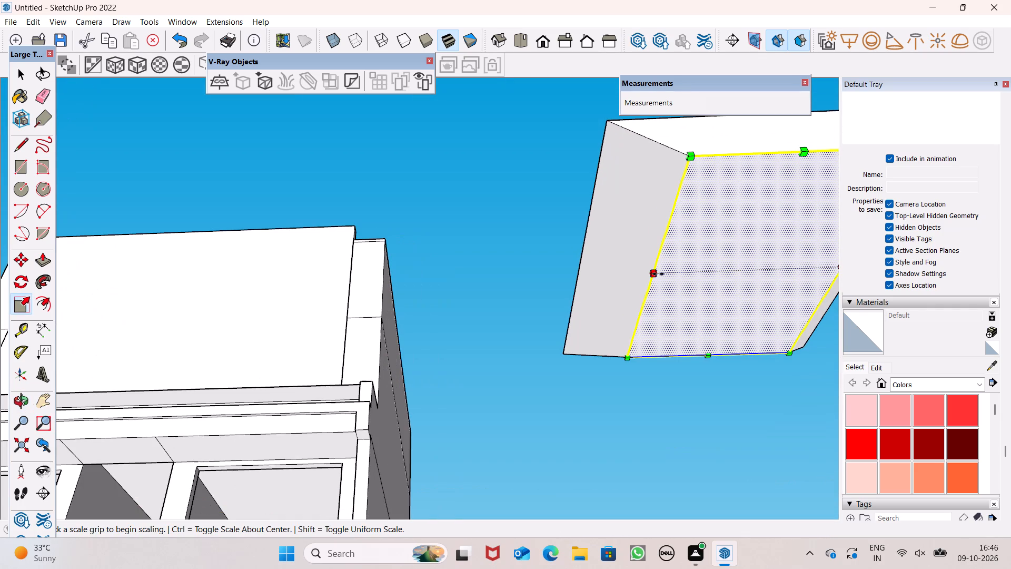
drag(654, 275, 618, 282)
scroll(553, 253, down, 2)
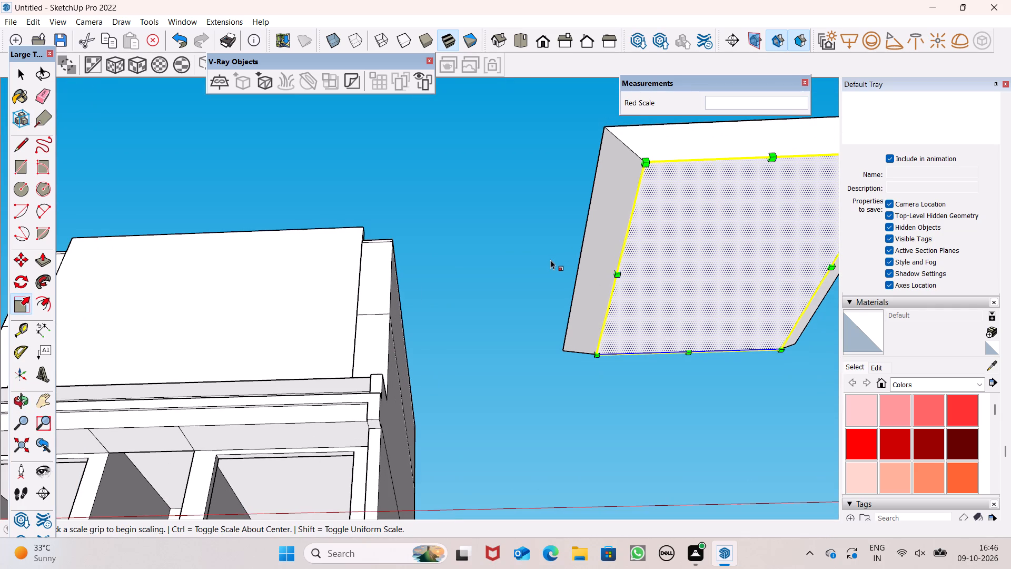
scroll(572, 245, up, 1)
scroll(571, 246, down, 5)
key(space)
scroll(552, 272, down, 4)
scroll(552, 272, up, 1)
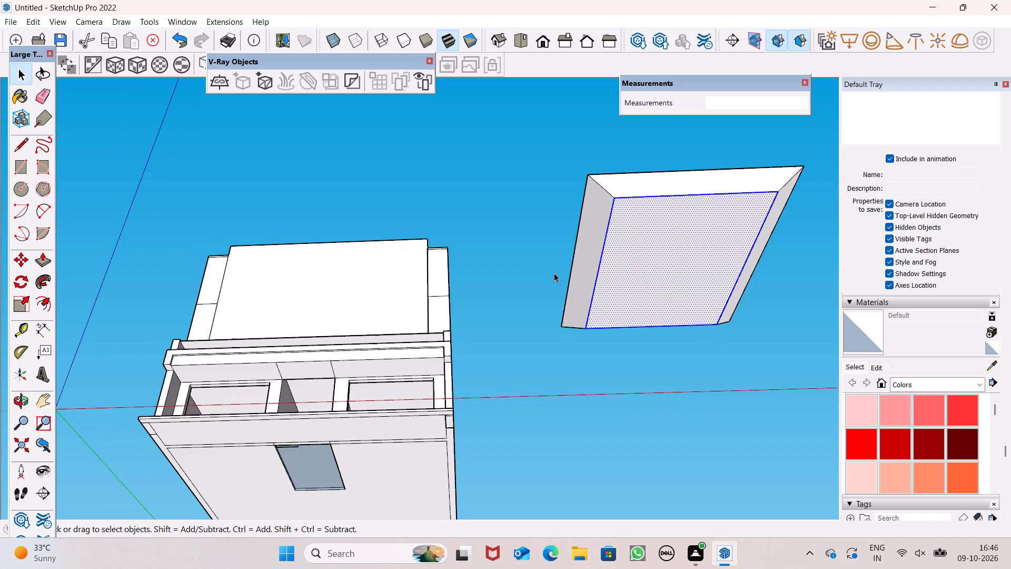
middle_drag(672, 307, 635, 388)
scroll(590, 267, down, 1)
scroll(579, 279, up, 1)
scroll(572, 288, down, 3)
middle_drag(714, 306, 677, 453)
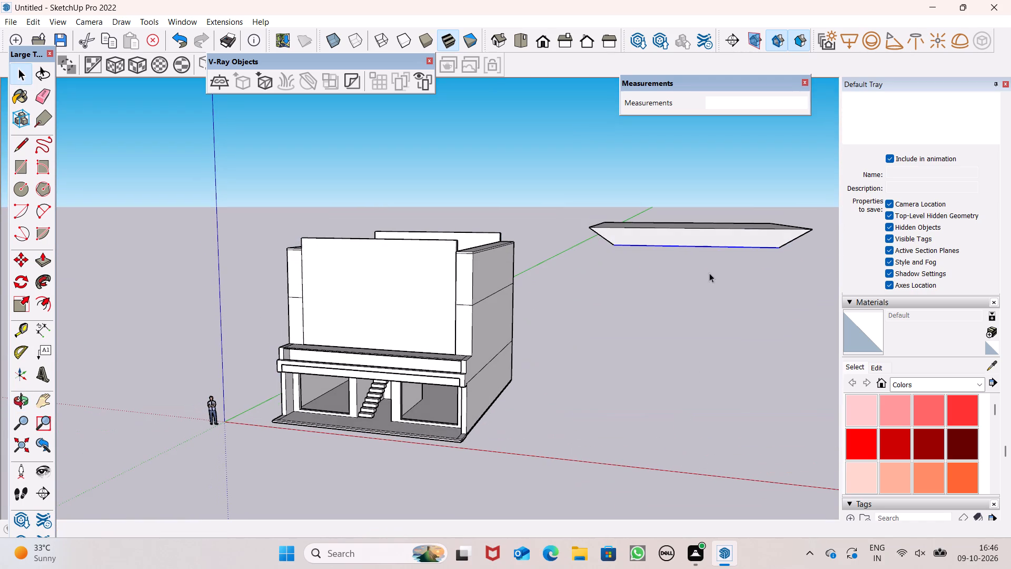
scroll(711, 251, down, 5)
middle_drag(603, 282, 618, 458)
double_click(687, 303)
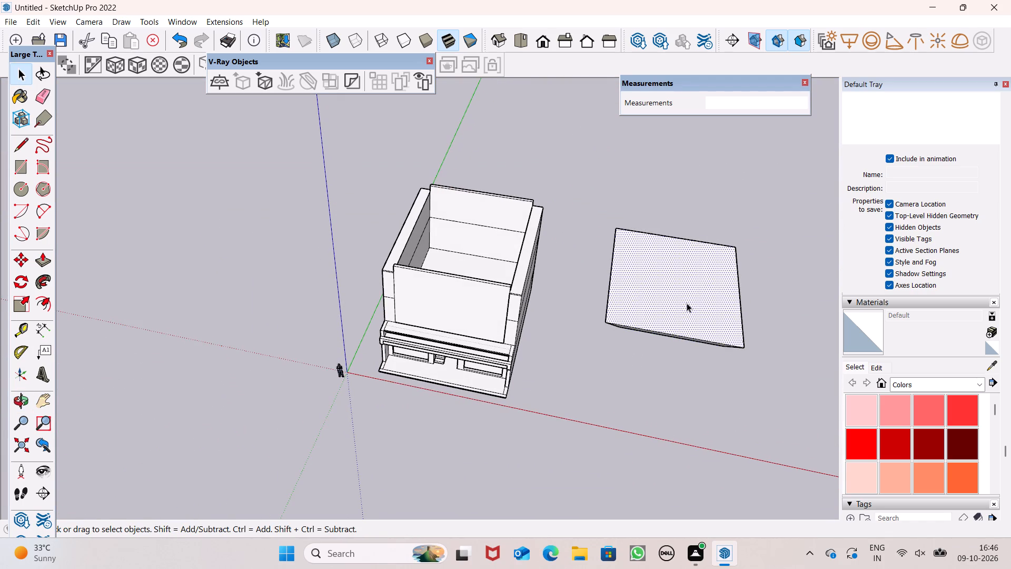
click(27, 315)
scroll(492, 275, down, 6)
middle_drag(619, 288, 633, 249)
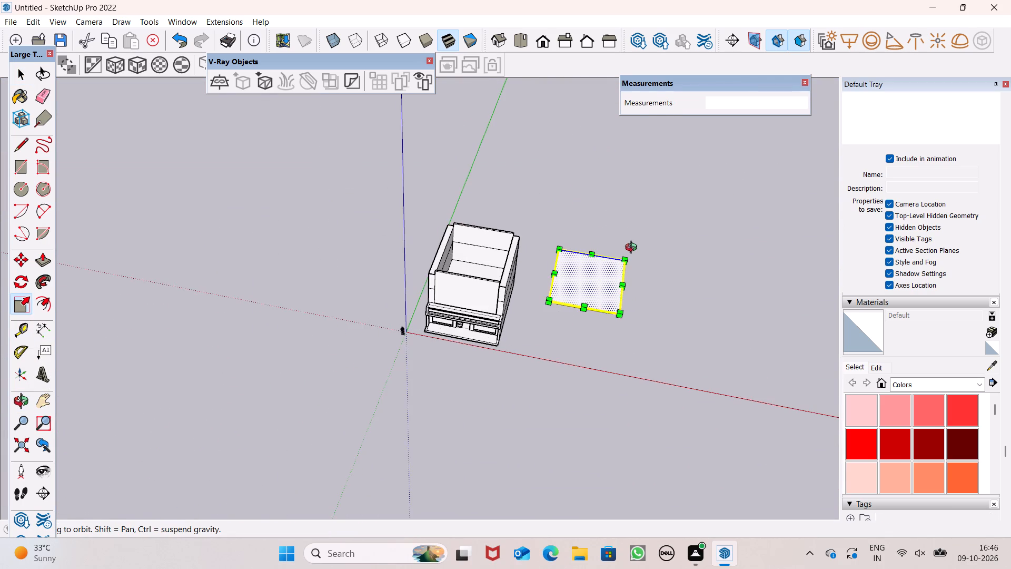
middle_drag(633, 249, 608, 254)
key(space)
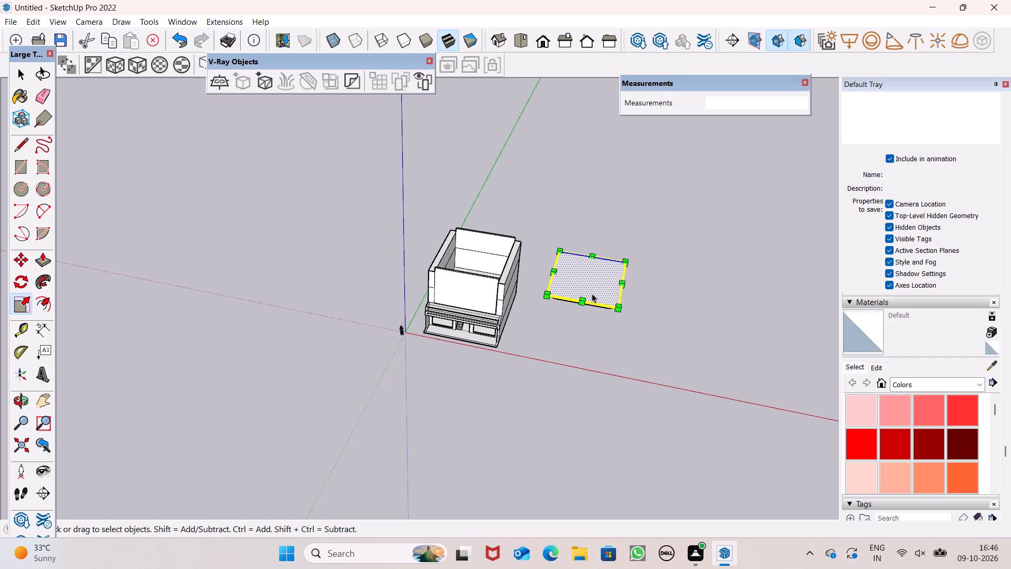
Make a group from all the connected faces and edges of the tapered roof block.
triple_click(592, 293)
right_click(596, 294)
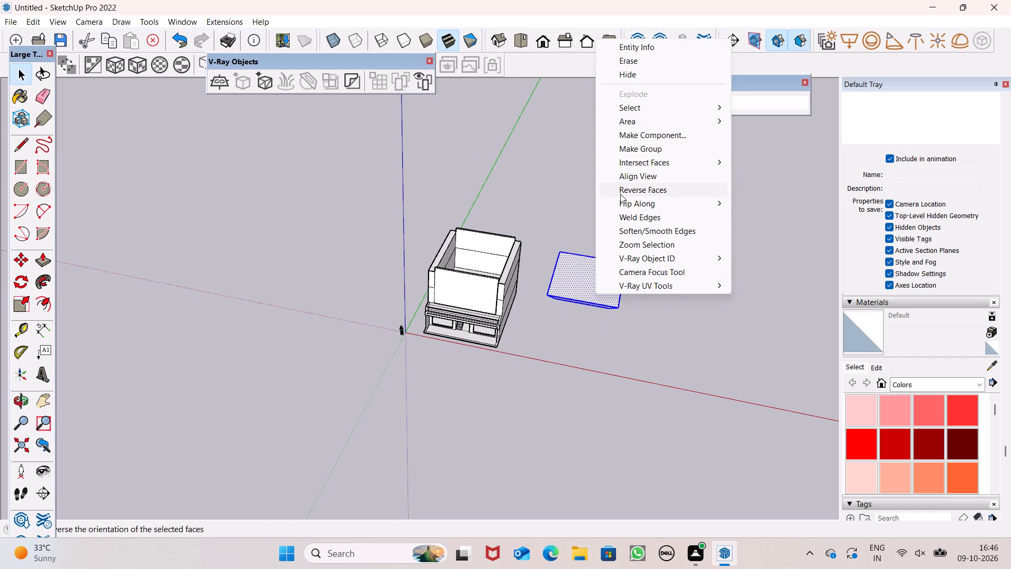
click(648, 151)
Stretch the grouped roof block upward along the blue axis with the Scale tool to make it taller.
click(24, 311)
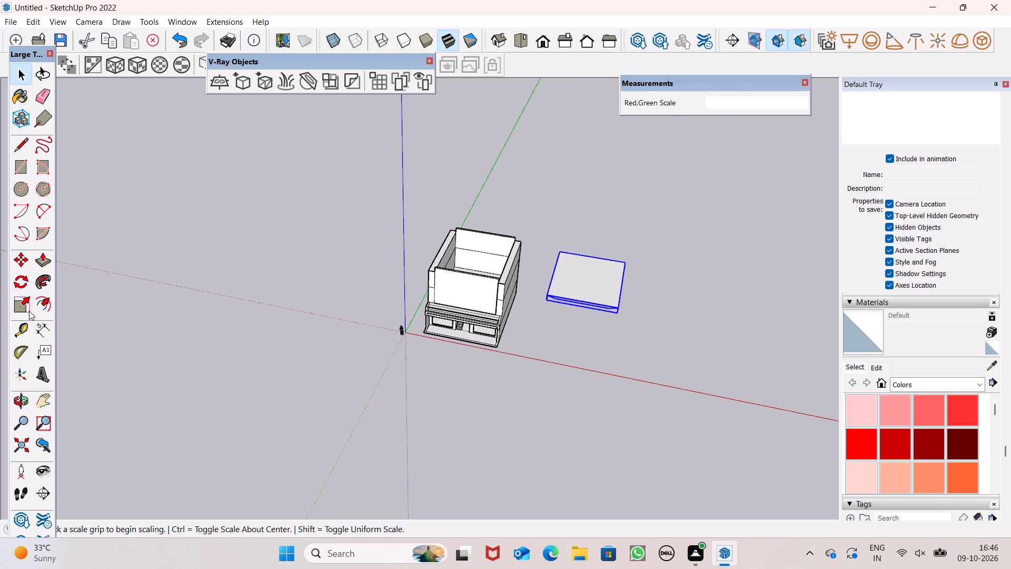
scroll(565, 282, up, 6)
drag(592, 273, 594, 269)
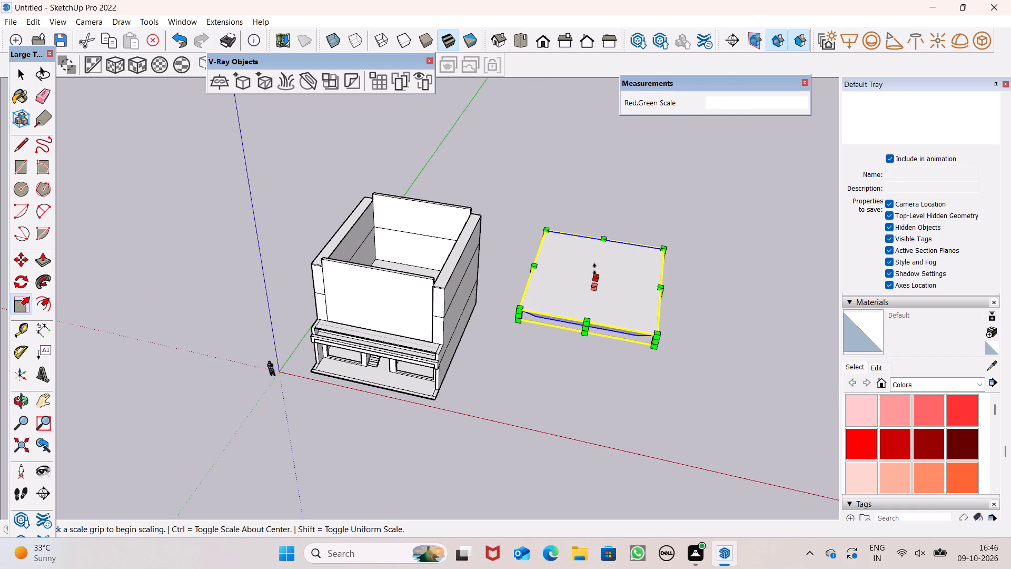
drag(594, 269, 600, 264)
key(space)
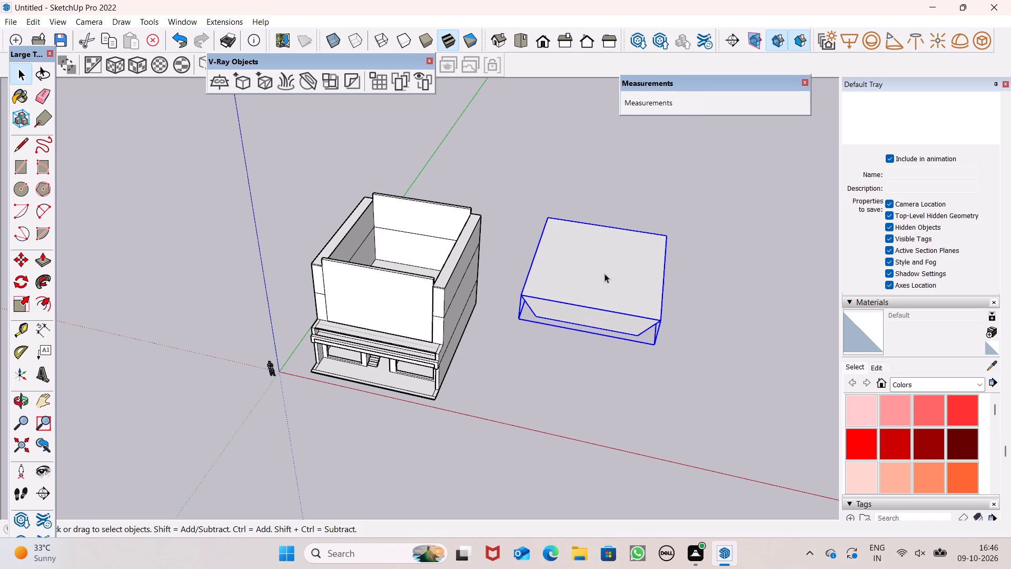
Move the grouped roof block about 60' onto the building, landing its lower corner at the front wall's top corner.
middle_drag(678, 348, 677, 342)
key(m)
key(Return)
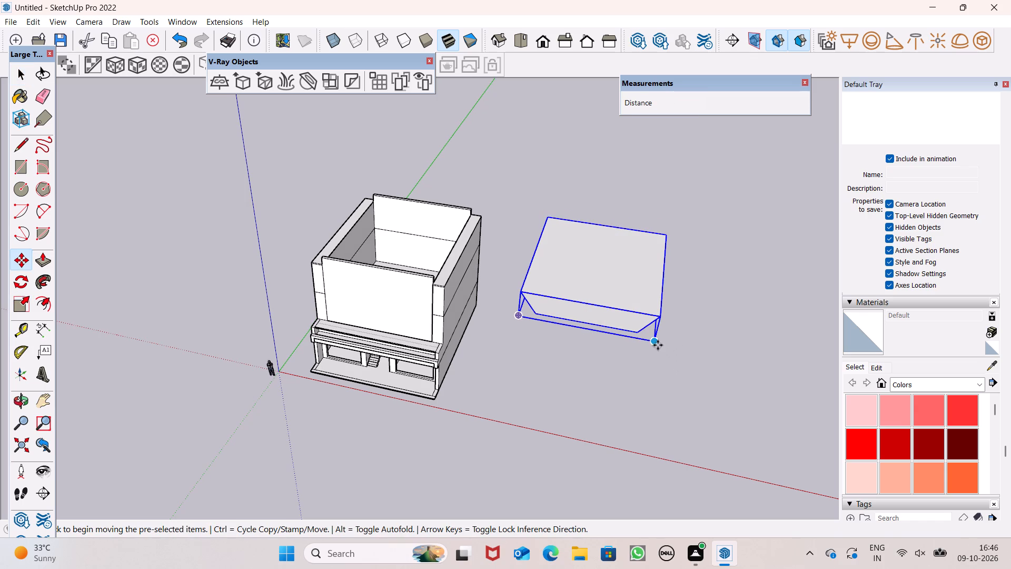
drag(652, 342, 462, 286)
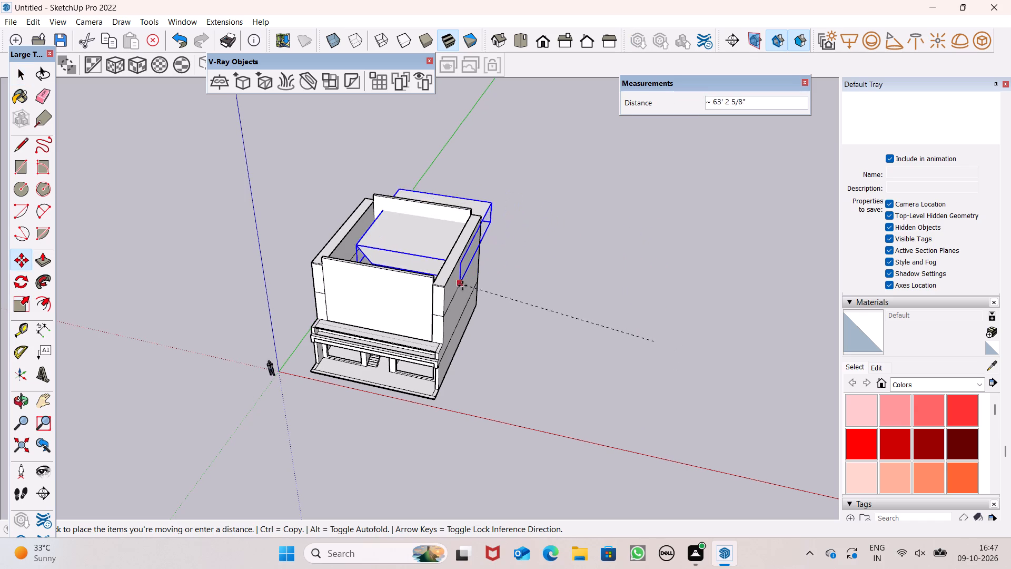
drag(462, 286, 439, 280)
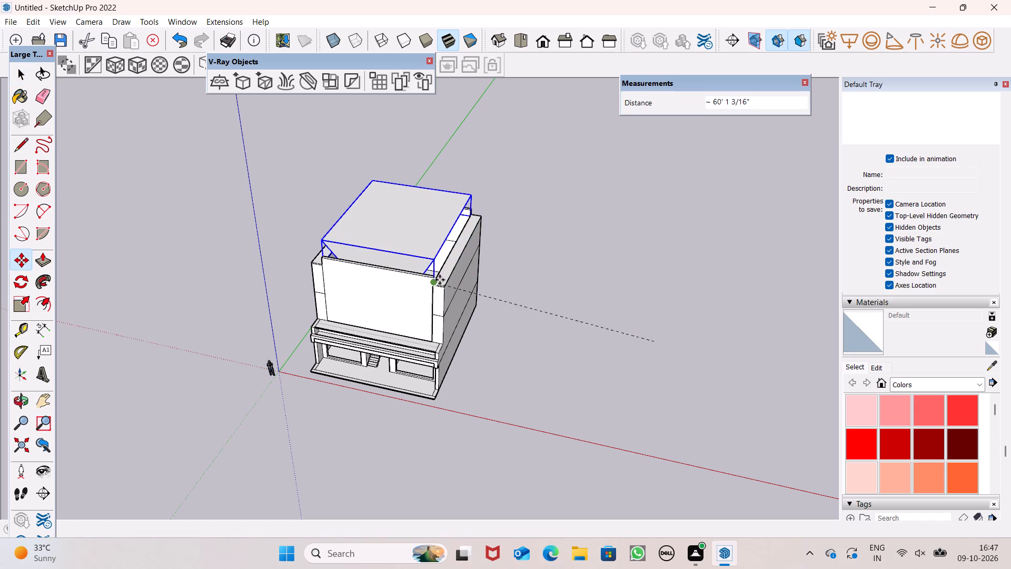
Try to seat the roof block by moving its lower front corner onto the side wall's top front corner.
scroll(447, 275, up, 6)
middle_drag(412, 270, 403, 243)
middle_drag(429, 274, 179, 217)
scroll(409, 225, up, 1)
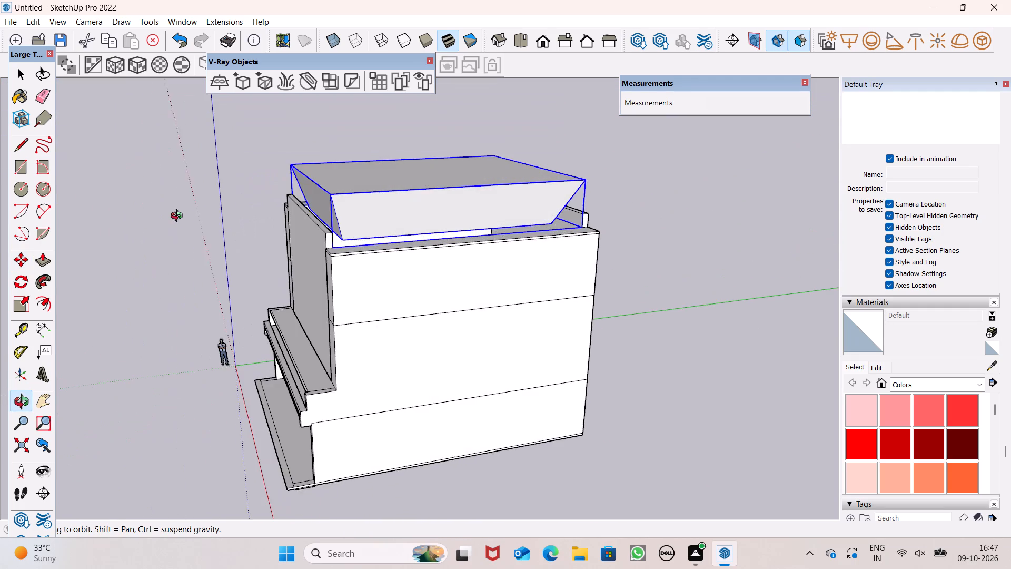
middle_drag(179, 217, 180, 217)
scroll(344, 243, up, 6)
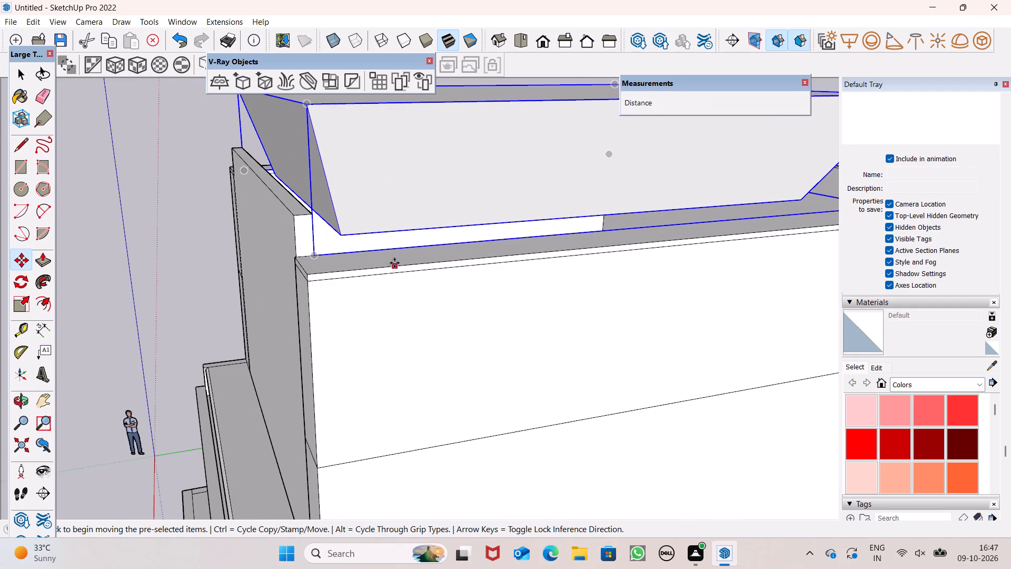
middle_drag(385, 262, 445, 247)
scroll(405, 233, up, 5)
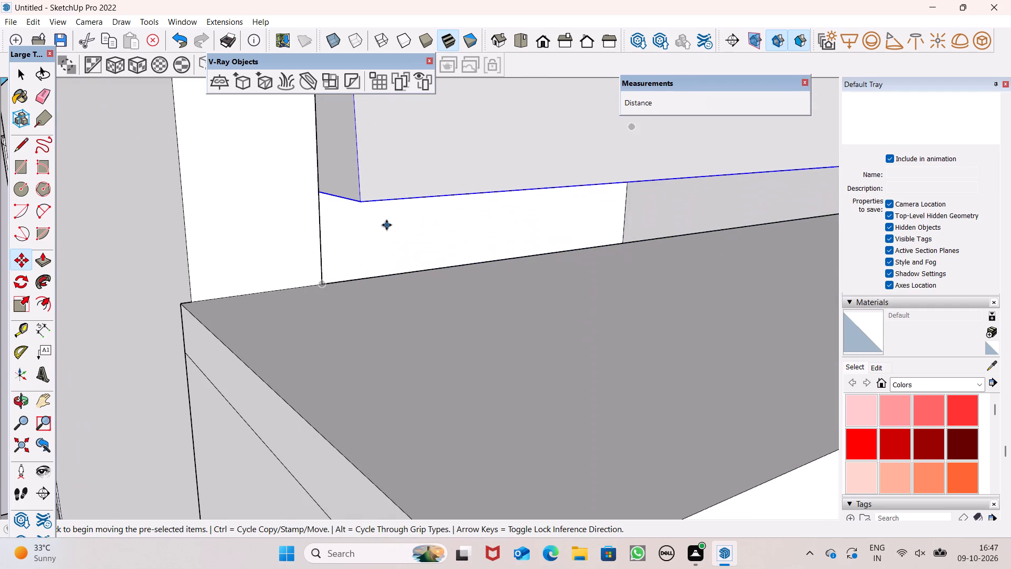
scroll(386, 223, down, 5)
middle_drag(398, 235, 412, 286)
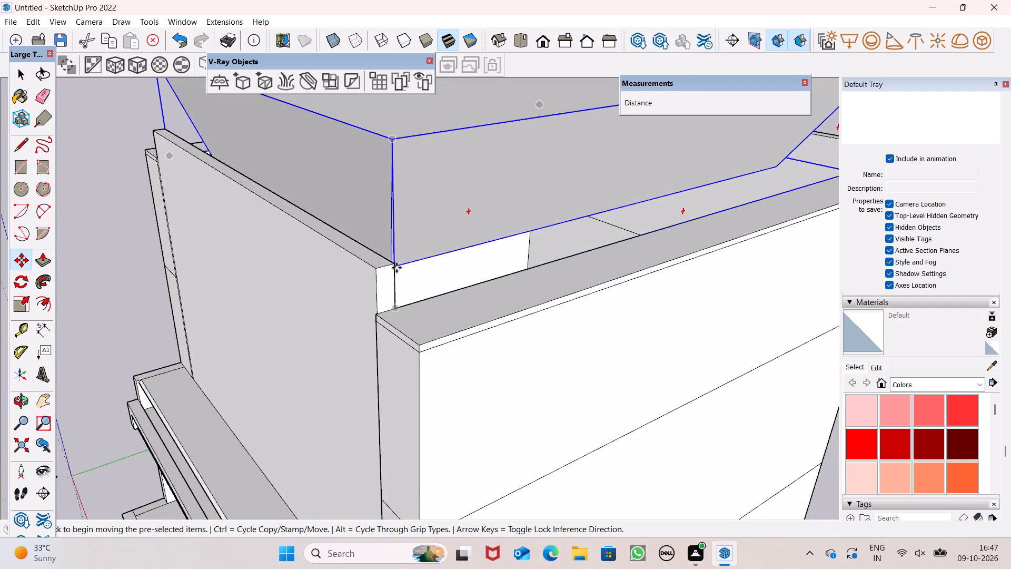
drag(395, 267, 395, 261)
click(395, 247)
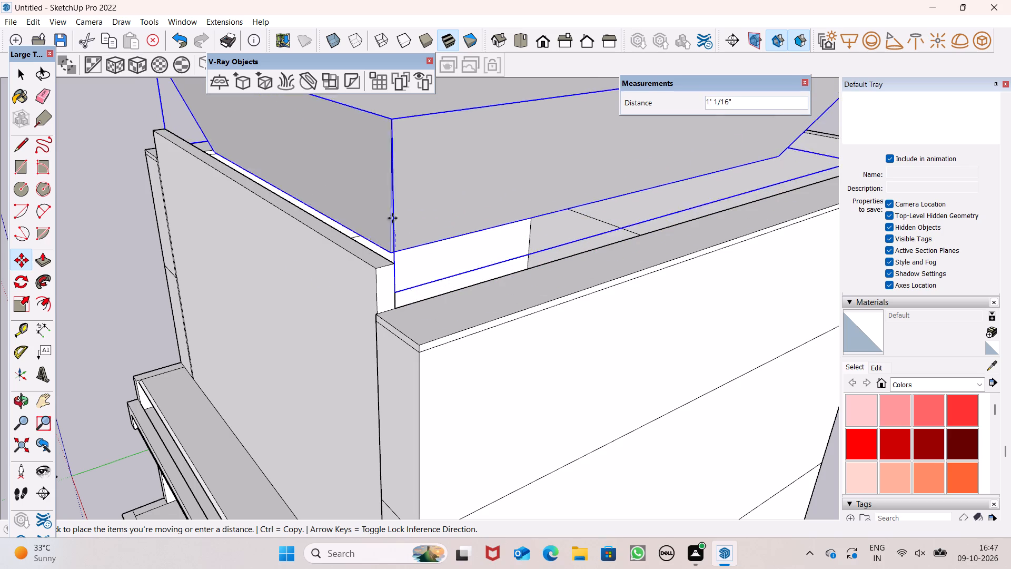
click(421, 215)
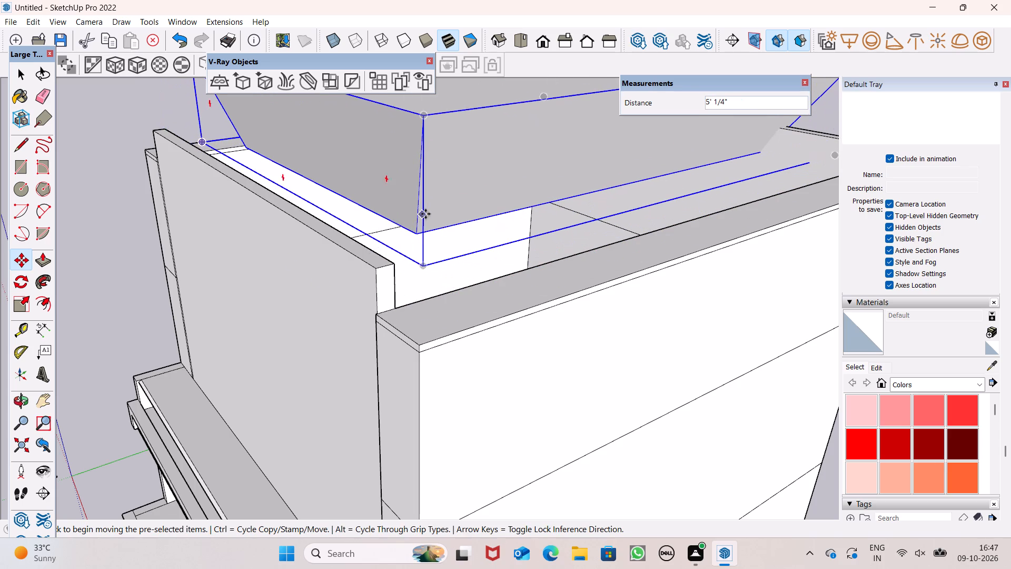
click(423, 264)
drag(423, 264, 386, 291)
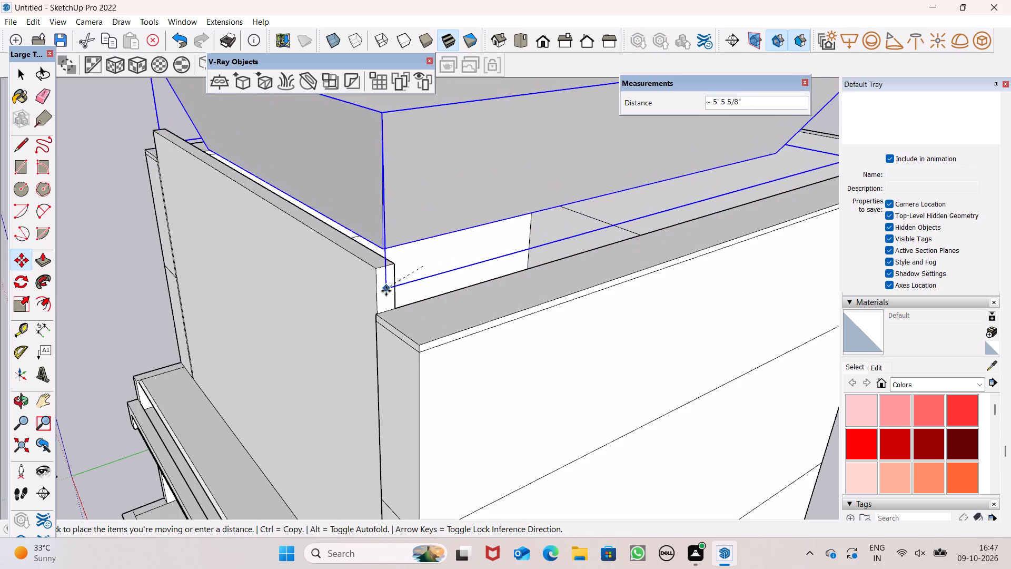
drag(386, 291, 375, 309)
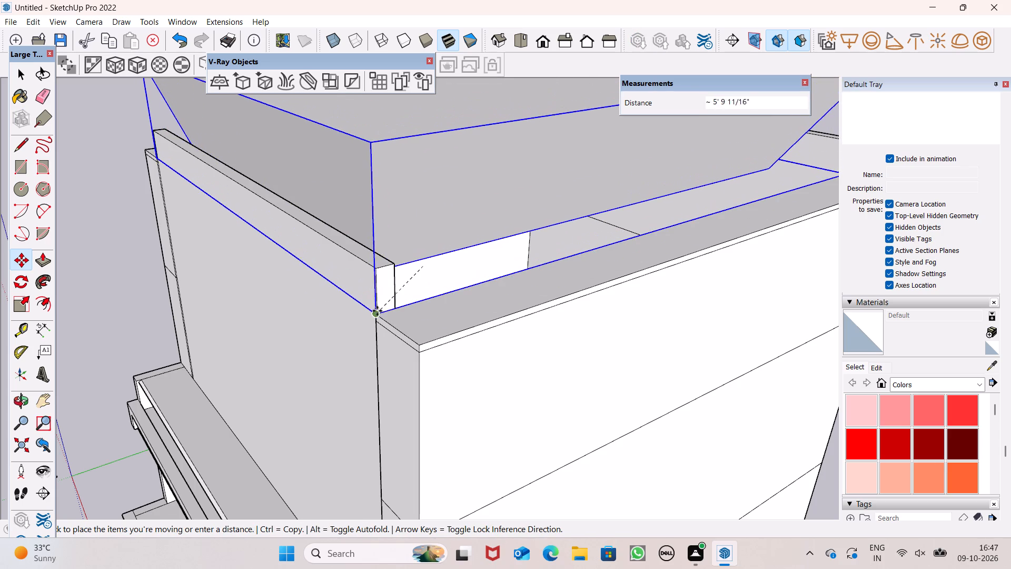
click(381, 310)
Reposition the roof block so the bottom corner of its tapered faces meets the front wall's top outer corner.
drag(384, 308, 349, 303)
drag(347, 303, 363, 259)
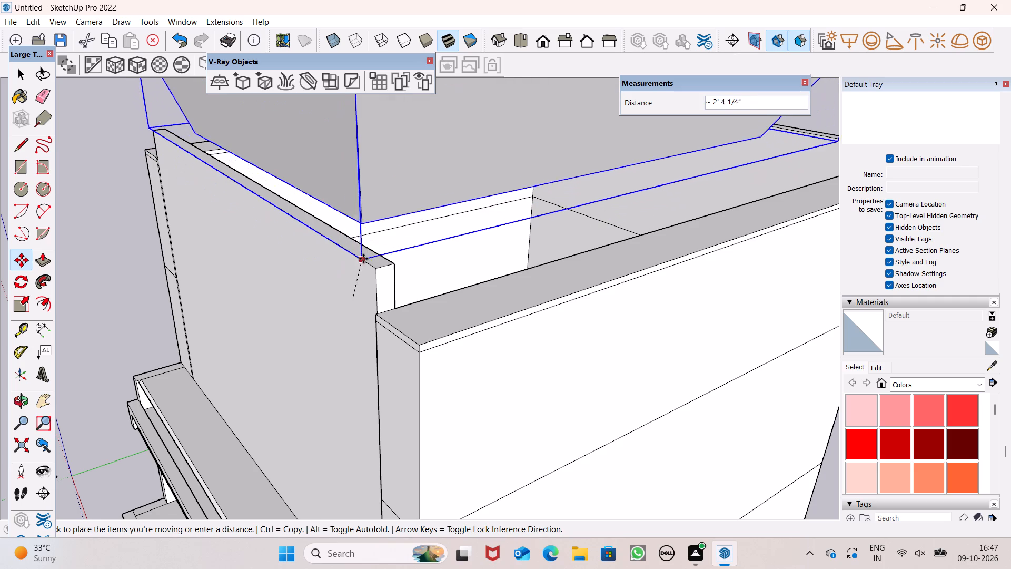
drag(363, 259, 366, 258)
drag(363, 224, 357, 260)
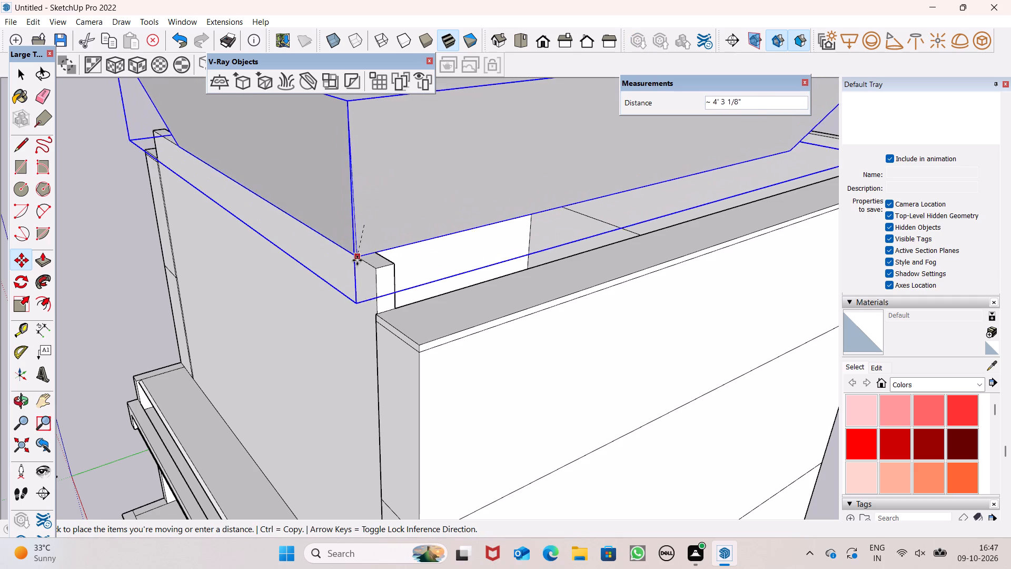
drag(357, 260, 376, 263)
scroll(434, 282, up, 1)
scroll(477, 277, down, 1)
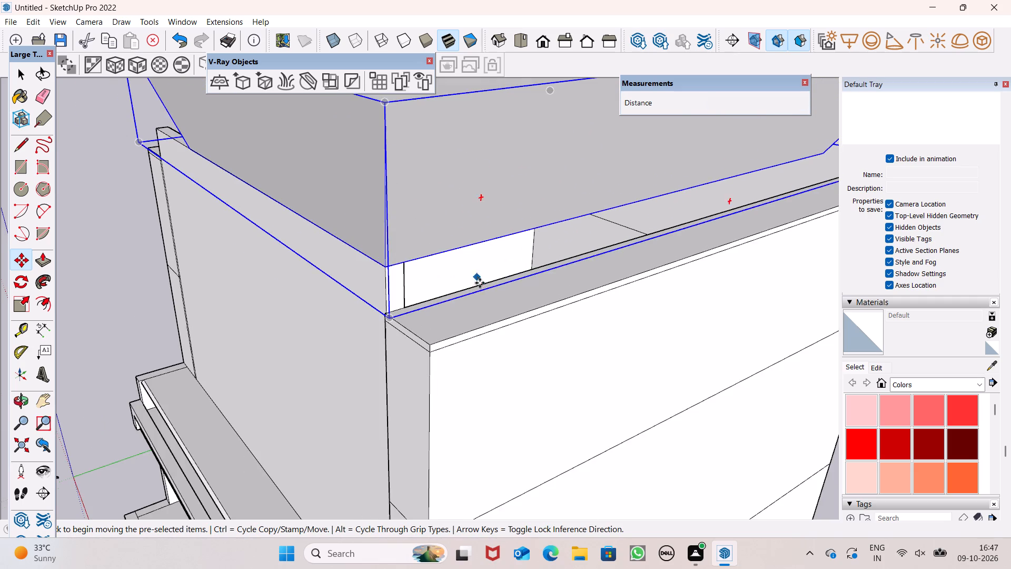
Scale the roof block down along the blue axis to 0.55 of its height.
scroll(522, 290, down, 10)
middle_drag(552, 311, 877, 280)
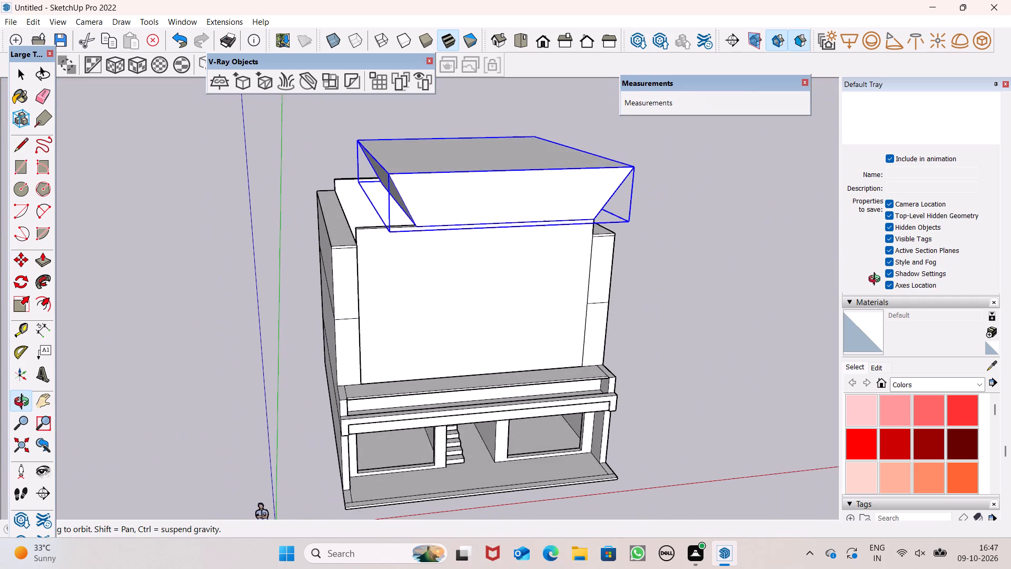
middle_drag(877, 280, 977, 321)
scroll(622, 315, down, 2)
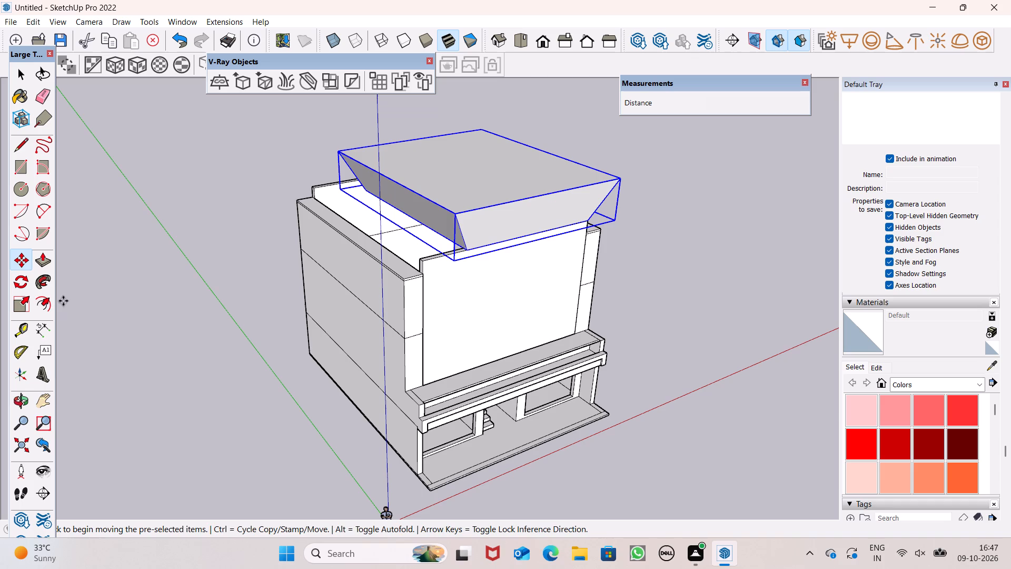
click(25, 305)
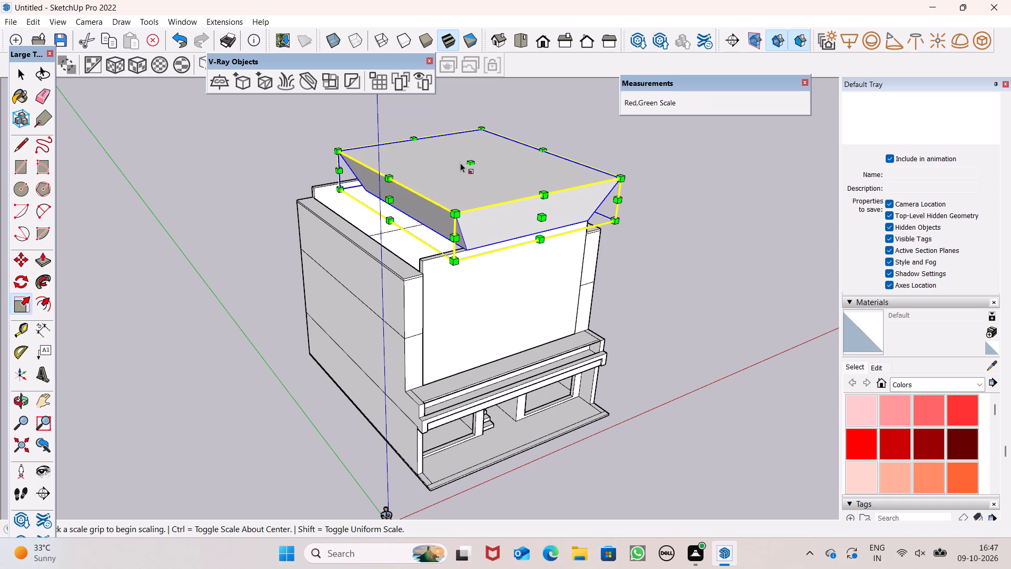
drag(470, 158, 467, 180)
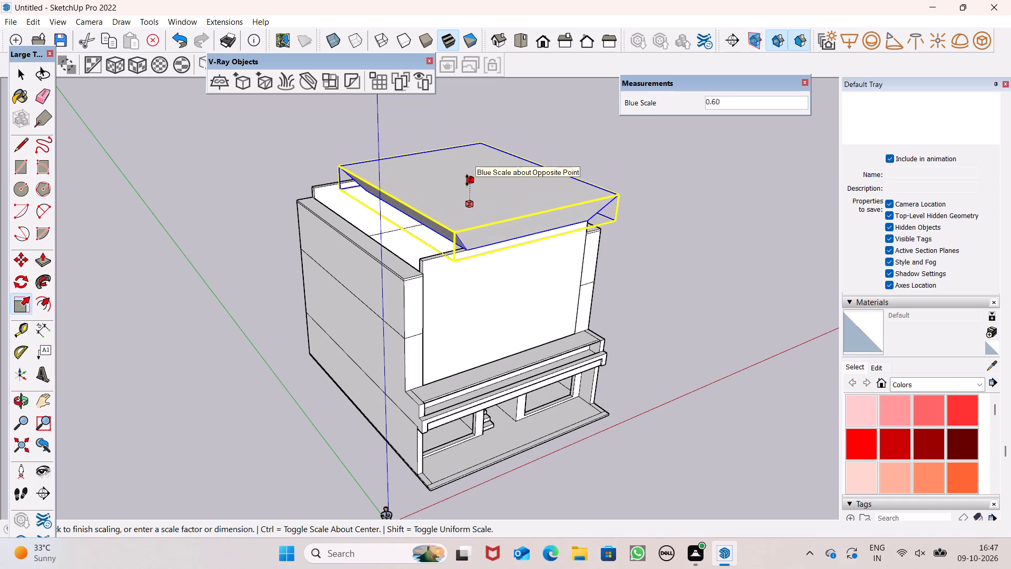
drag(467, 180, 465, 182)
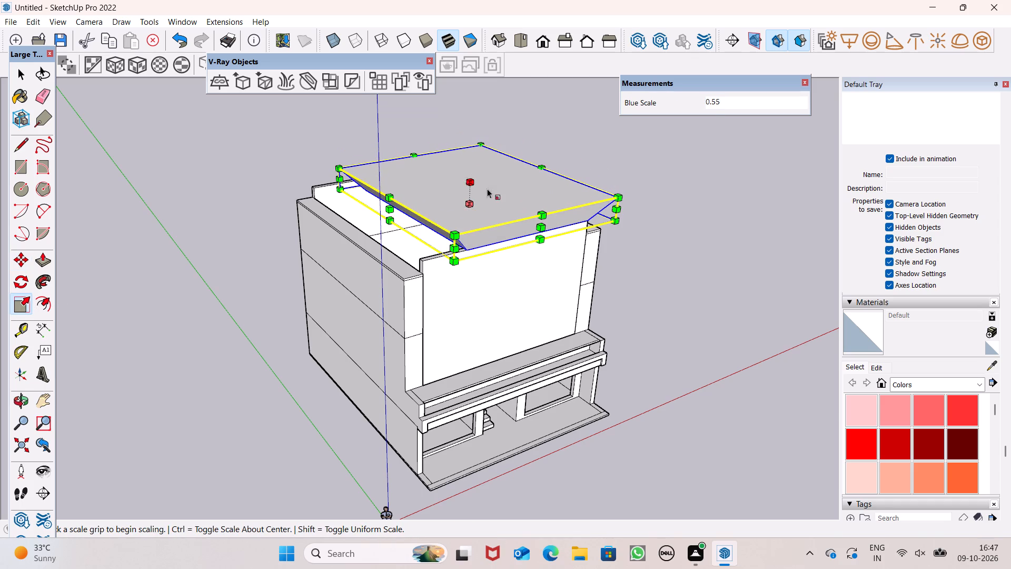
key(space)
Scale the roof block along the red axis to 1.26, widening it toward the opposite side wall.
middle_drag(500, 253, 216, 181)
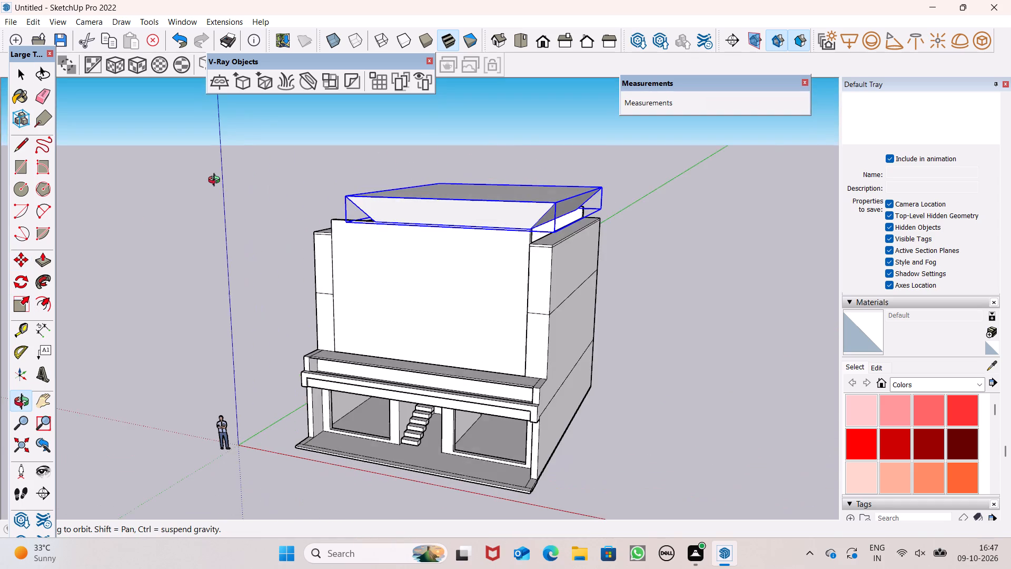
middle_drag(216, 181, 663, 214)
click(26, 304)
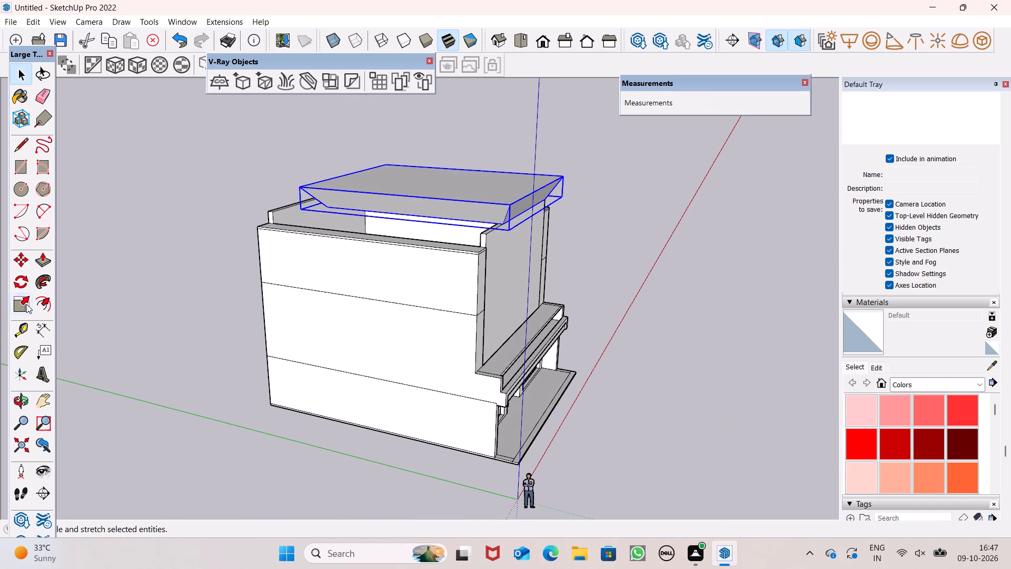
scroll(392, 253, up, 3)
drag(396, 198, 396, 204)
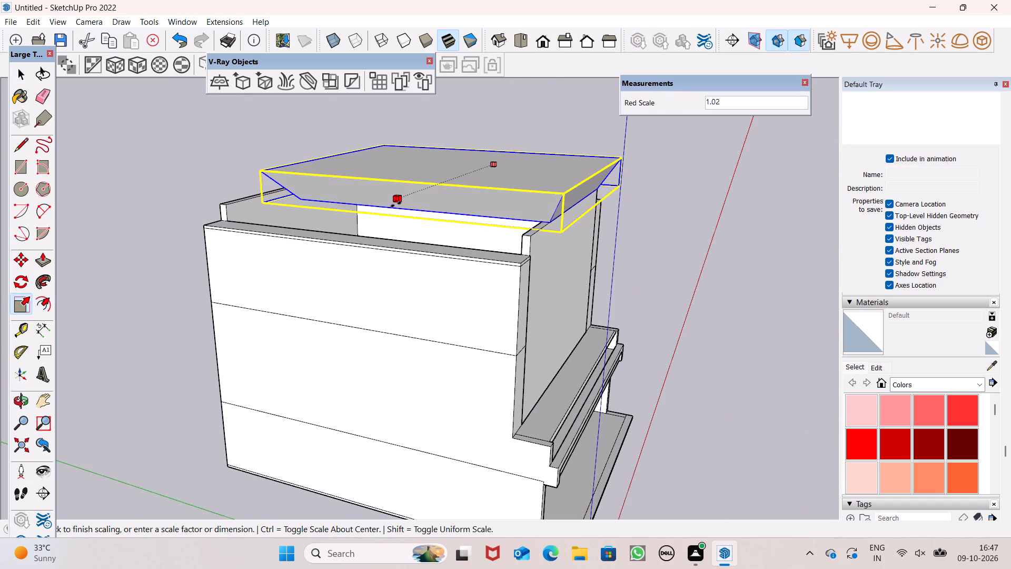
drag(396, 204, 366, 219)
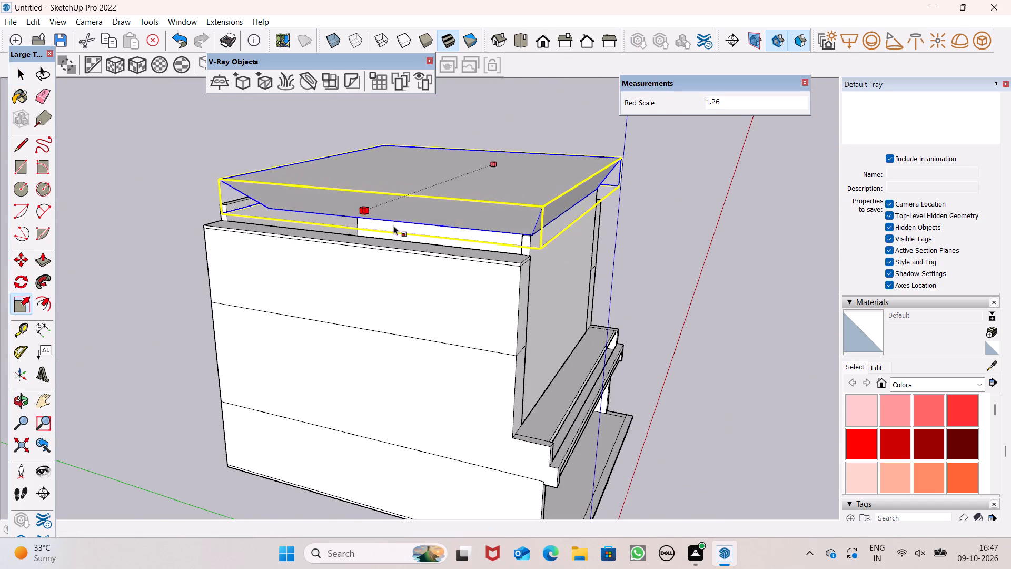
Scale the roof block along the green axis to about 1.11, extending it toward the rear wall.
middle_drag(419, 240, 689, 241)
middle_drag(181, 239, 365, 283)
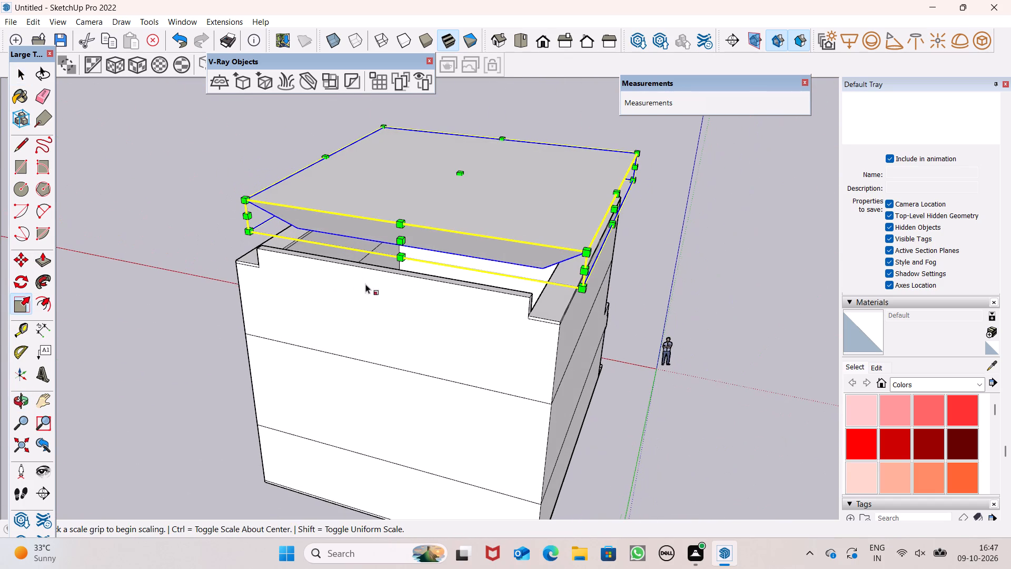
drag(397, 244, 373, 273)
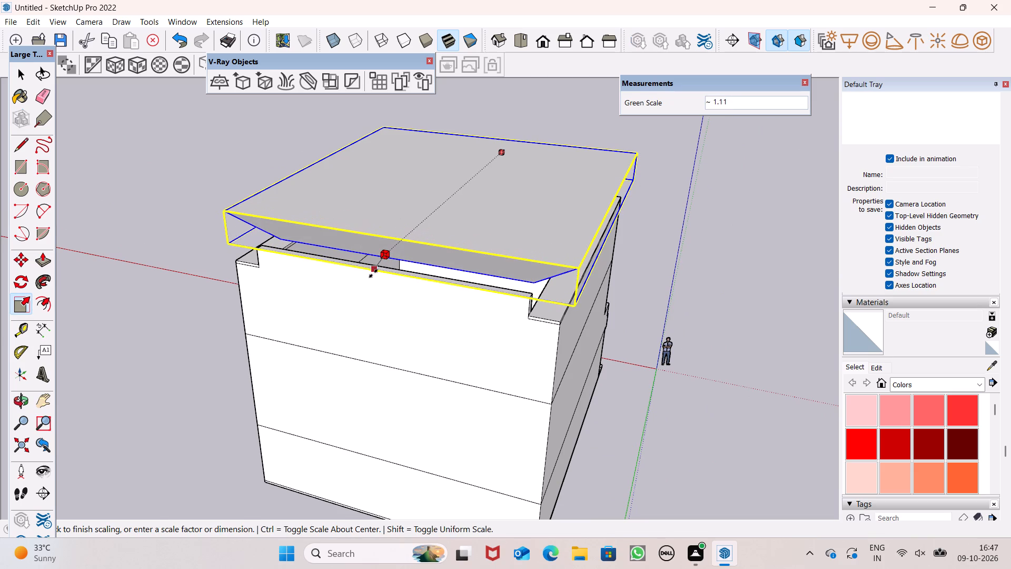
drag(373, 273, 369, 275)
drag(384, 253, 382, 258)
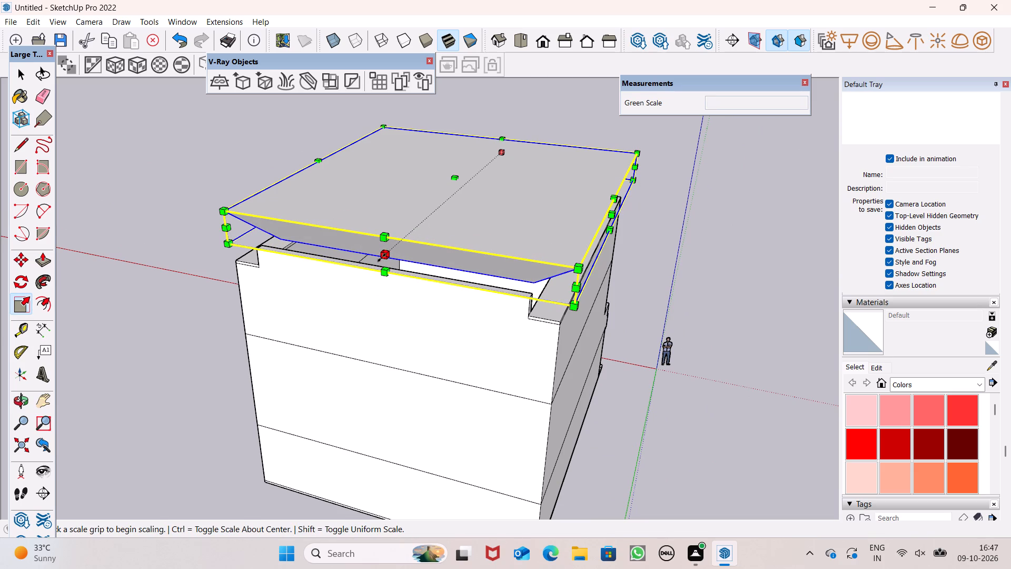
drag(382, 258, 373, 266)
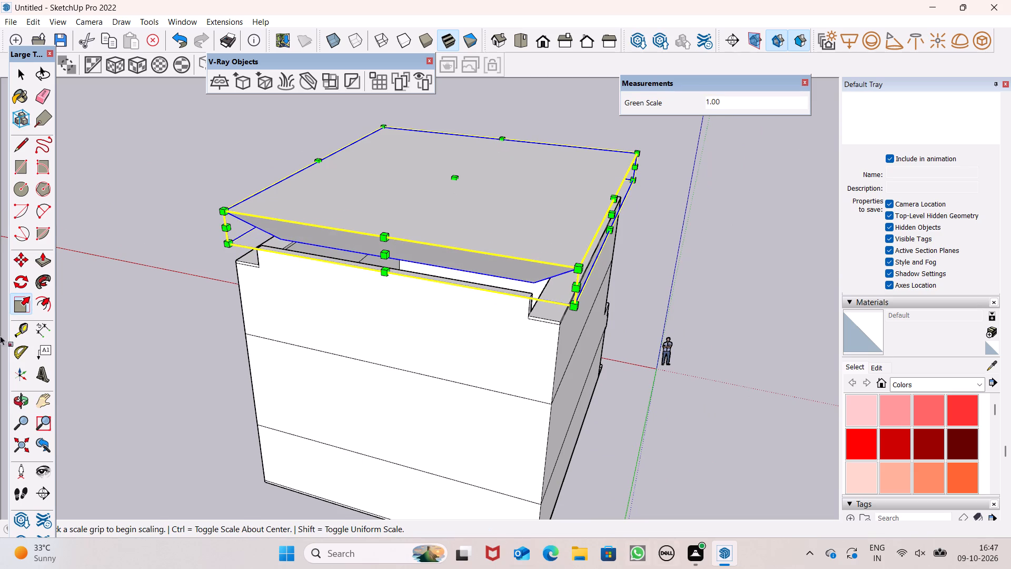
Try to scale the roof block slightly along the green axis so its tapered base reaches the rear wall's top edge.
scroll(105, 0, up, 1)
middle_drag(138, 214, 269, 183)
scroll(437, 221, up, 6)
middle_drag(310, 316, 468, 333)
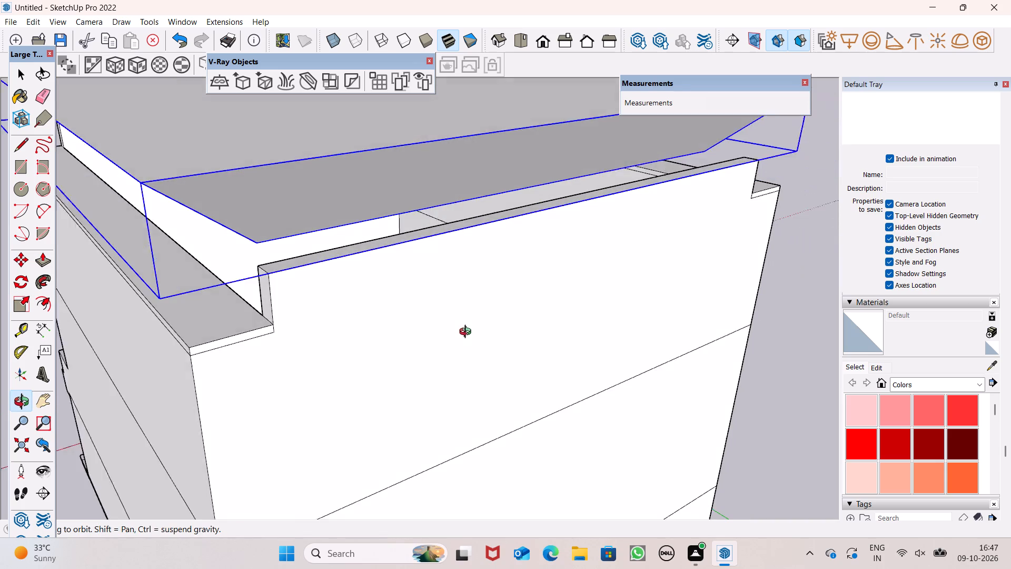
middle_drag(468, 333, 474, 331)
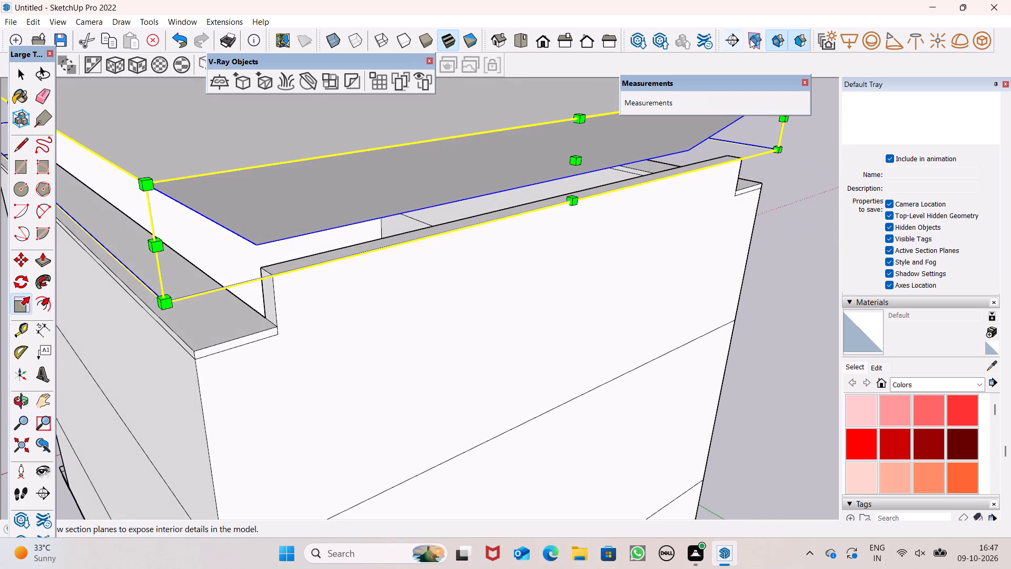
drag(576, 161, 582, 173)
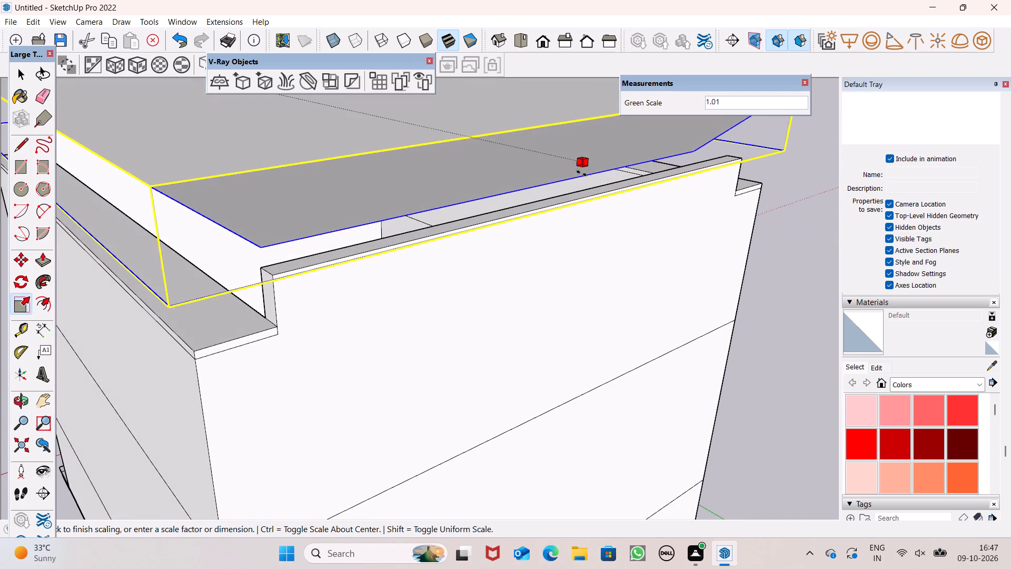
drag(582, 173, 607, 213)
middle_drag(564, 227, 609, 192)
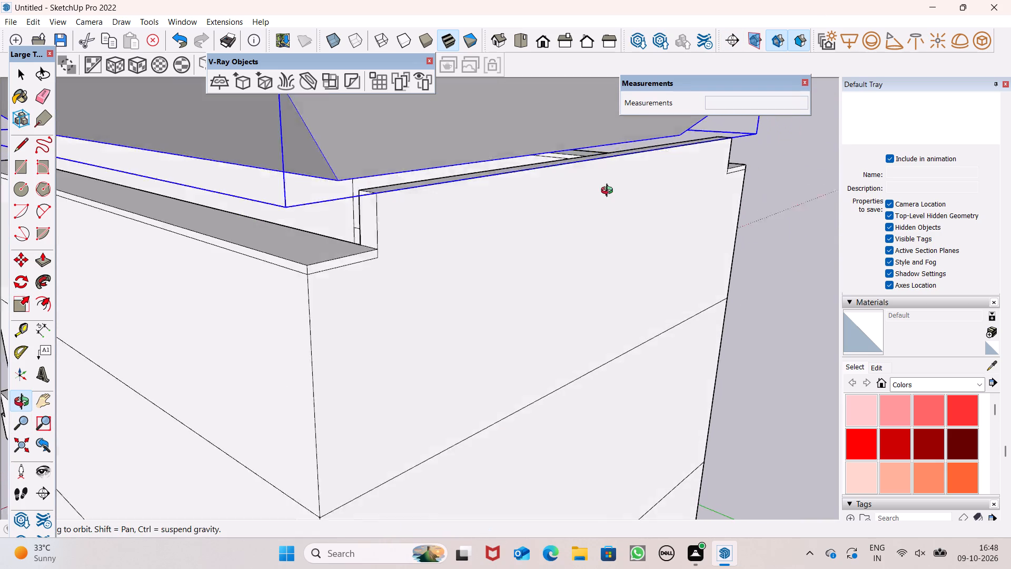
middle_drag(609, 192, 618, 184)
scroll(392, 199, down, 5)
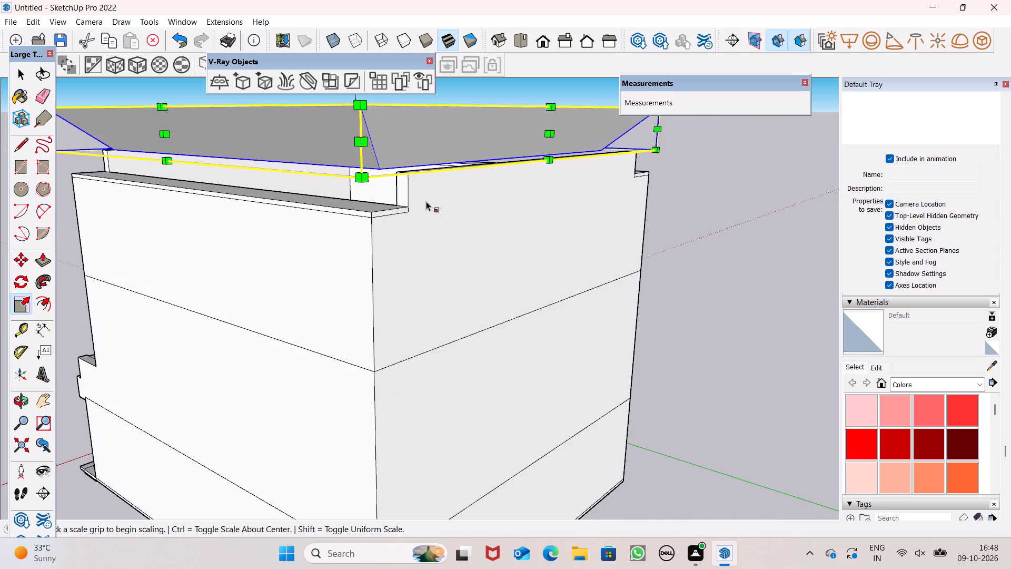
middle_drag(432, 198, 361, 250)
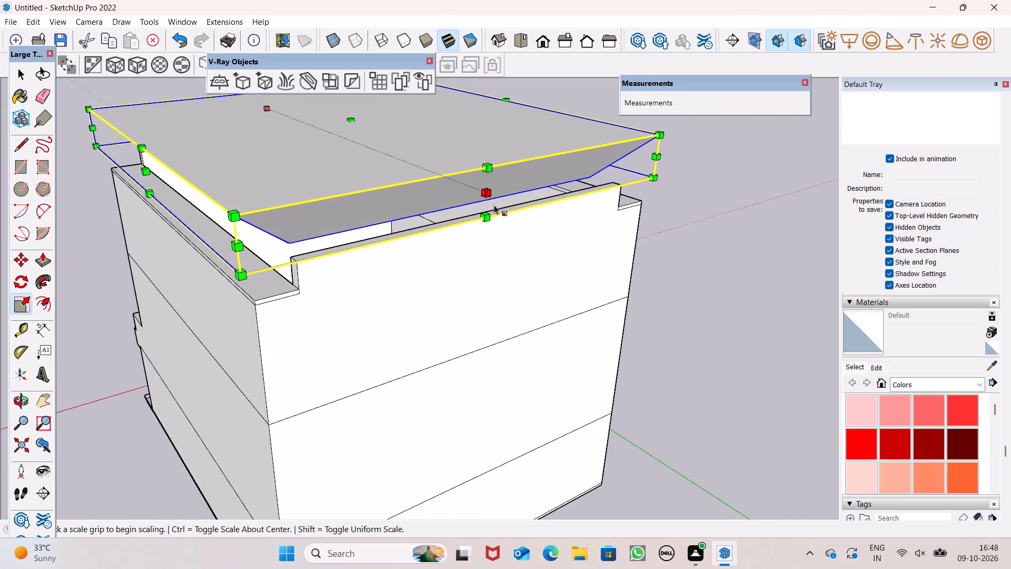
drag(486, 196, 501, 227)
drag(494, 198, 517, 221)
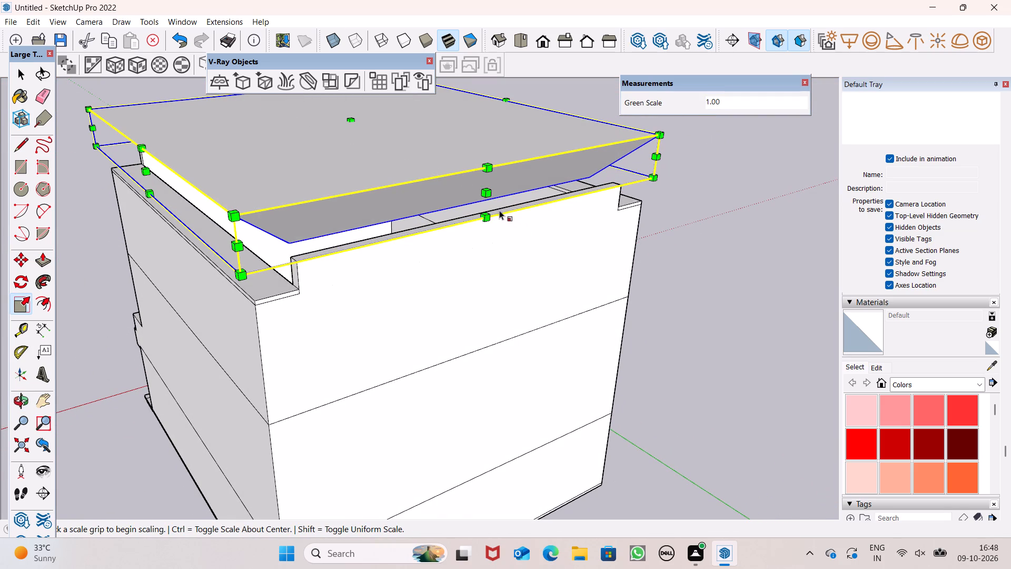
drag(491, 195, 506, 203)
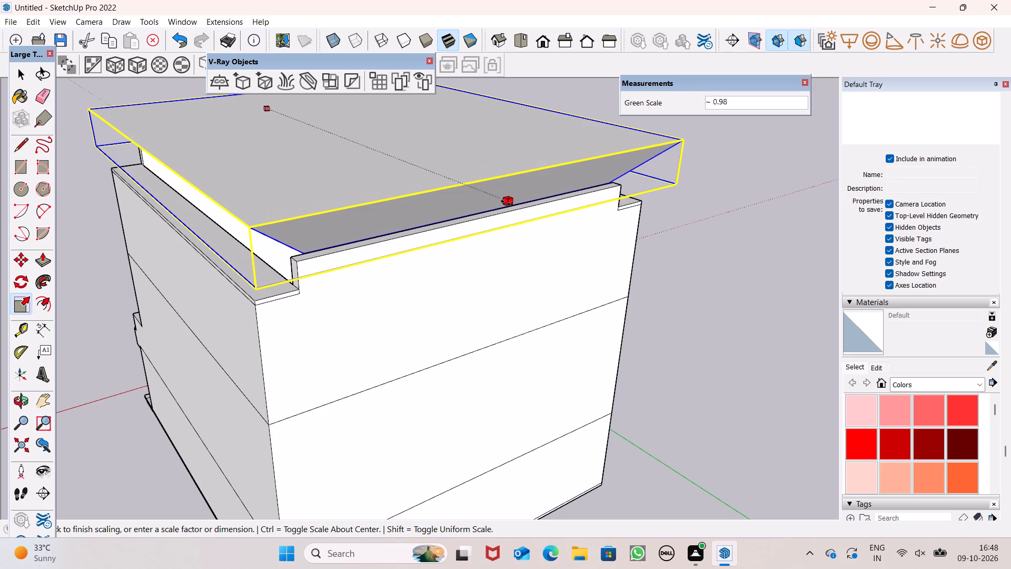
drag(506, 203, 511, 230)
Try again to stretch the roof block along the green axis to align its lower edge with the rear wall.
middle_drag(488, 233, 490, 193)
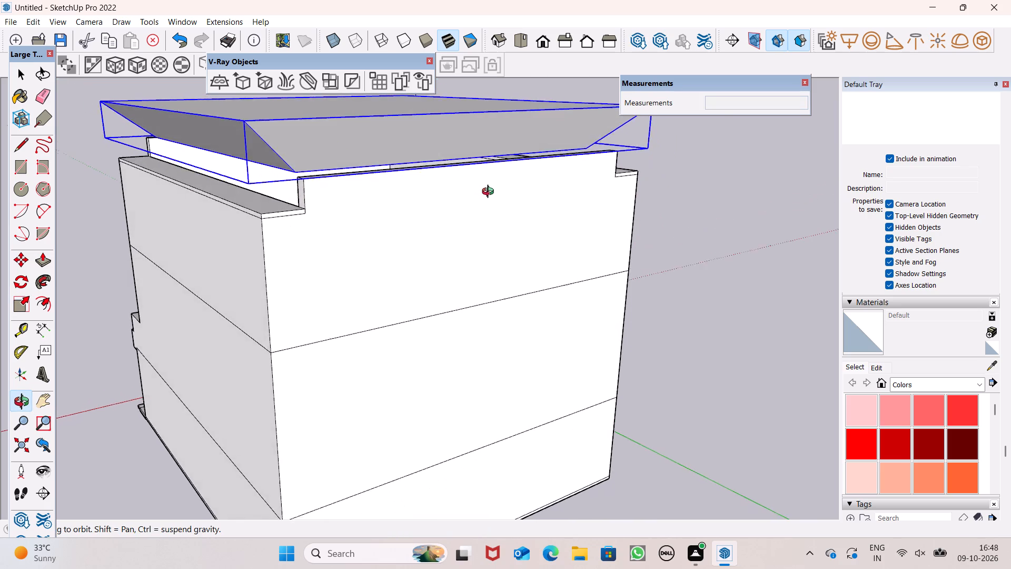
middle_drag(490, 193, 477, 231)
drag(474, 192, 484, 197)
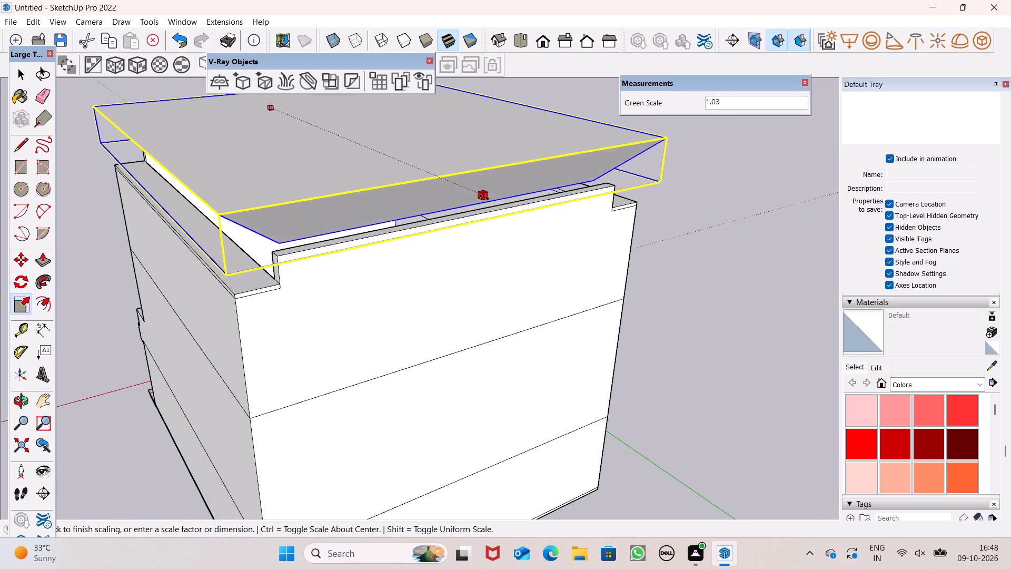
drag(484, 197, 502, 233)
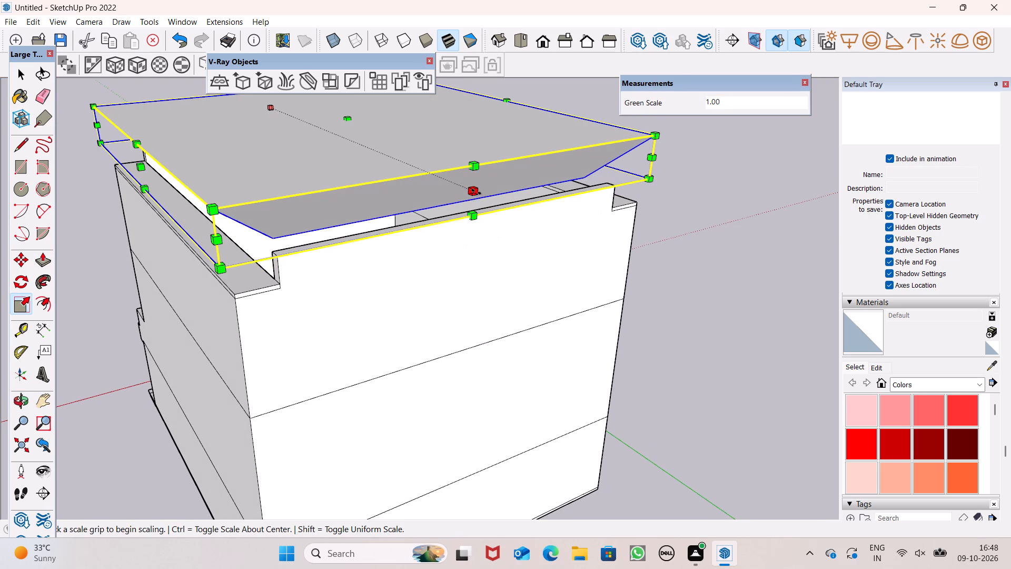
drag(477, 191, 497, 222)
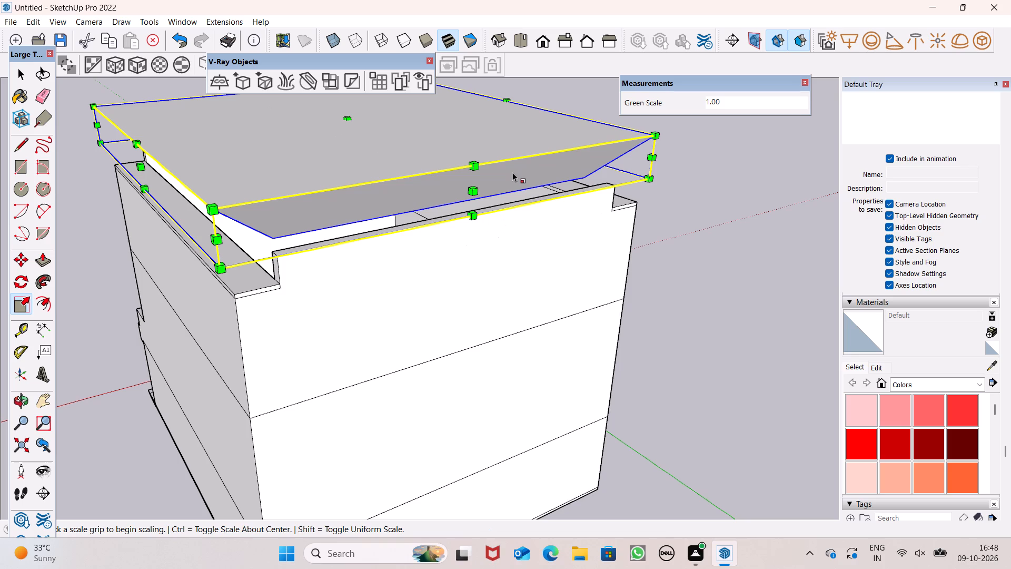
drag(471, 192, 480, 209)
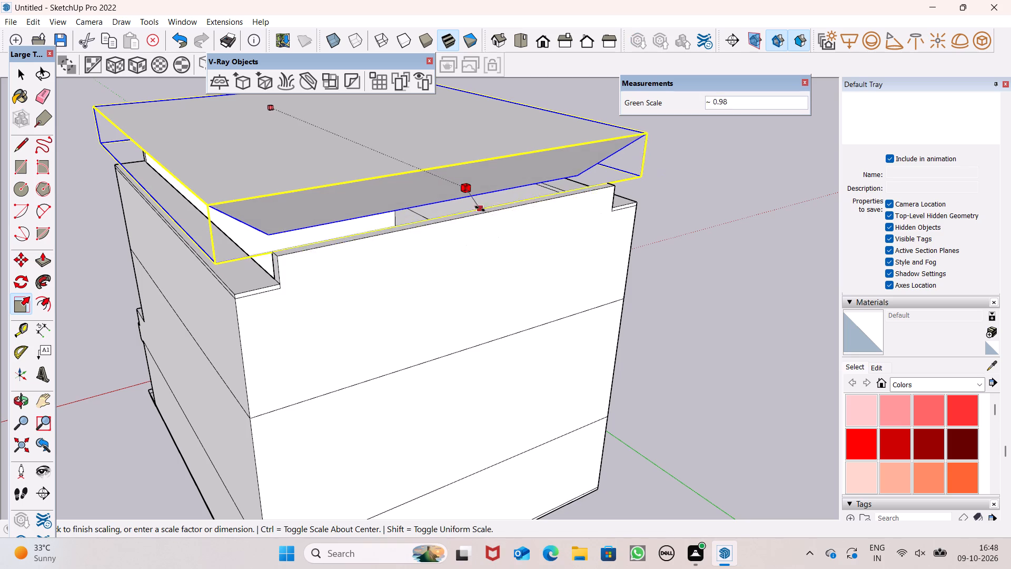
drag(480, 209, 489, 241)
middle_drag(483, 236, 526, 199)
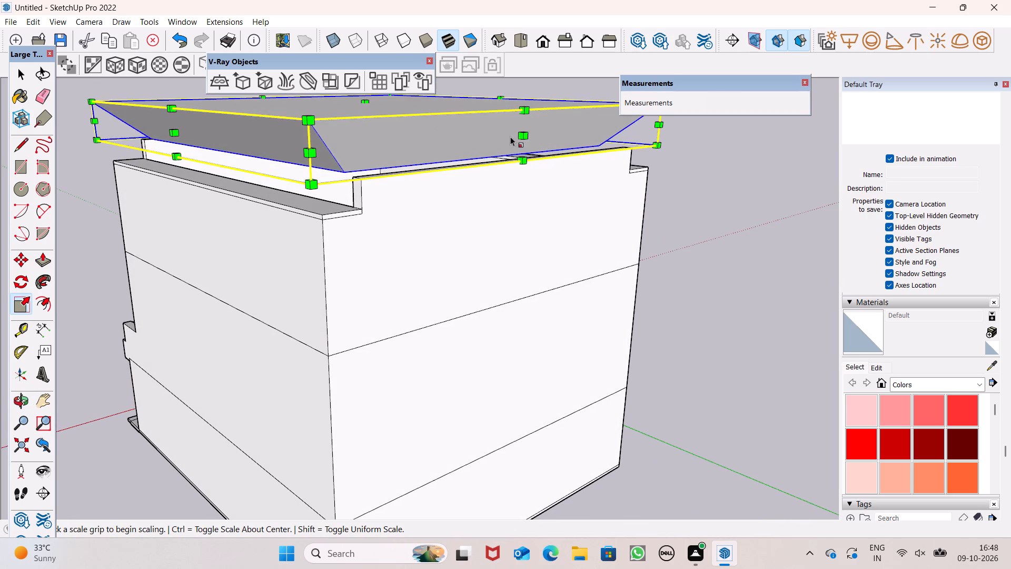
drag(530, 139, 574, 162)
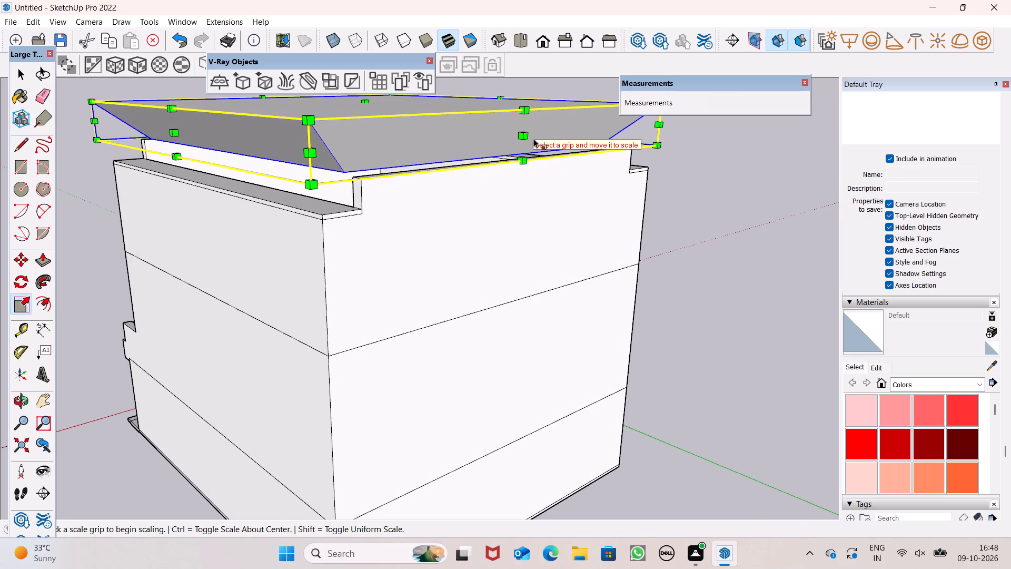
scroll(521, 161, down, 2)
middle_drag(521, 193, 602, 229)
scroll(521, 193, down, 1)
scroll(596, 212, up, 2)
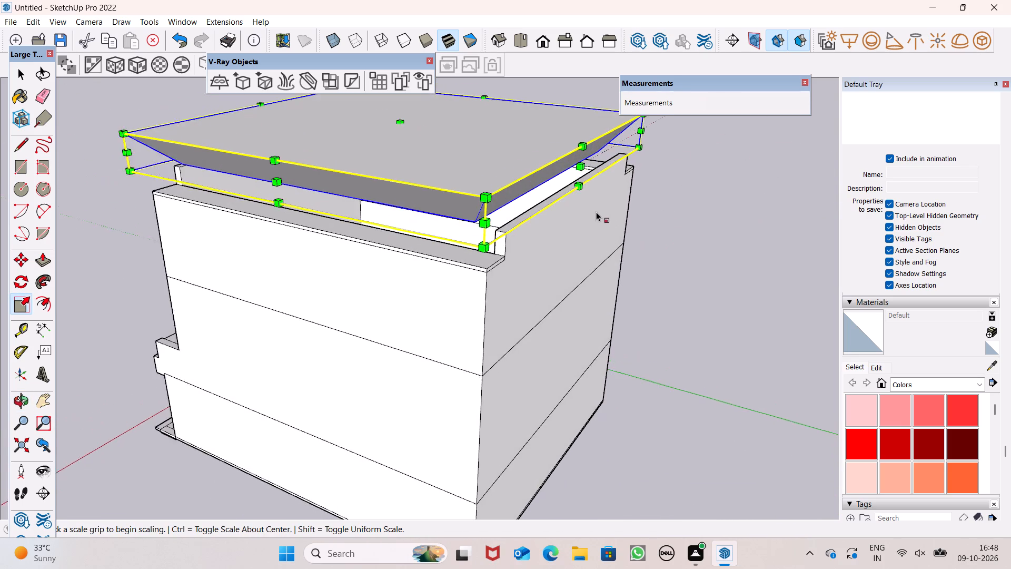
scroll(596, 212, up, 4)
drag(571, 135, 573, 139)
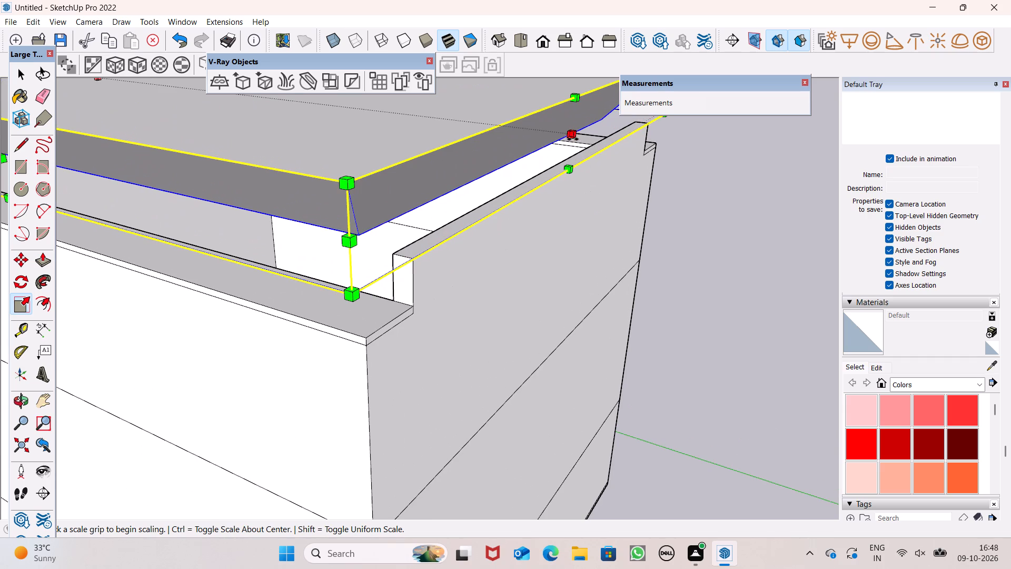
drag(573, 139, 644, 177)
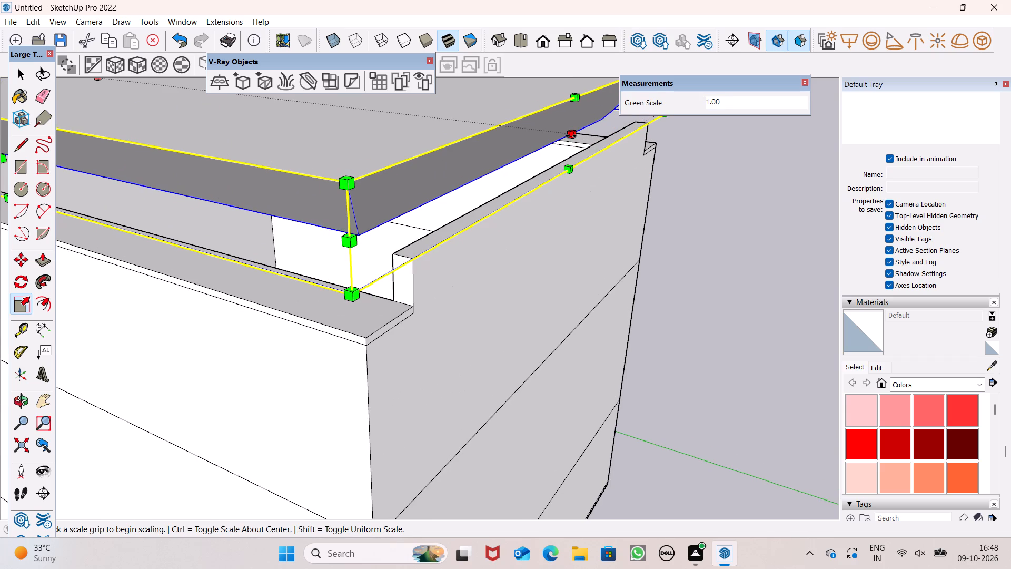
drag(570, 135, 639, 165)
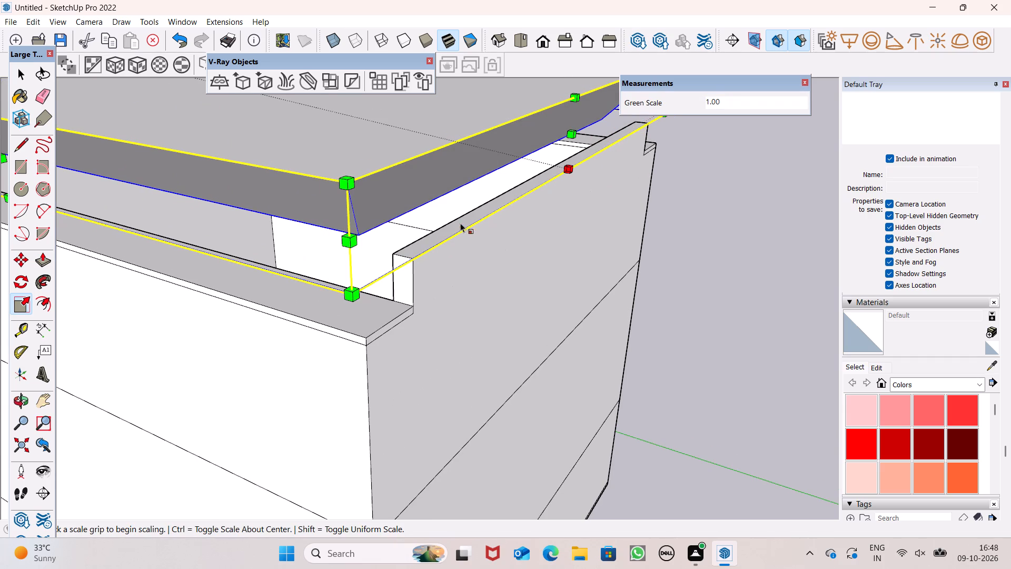
Scale the roof block's lower rear edge downward to 1.33 along the blue axis, keeping the green scale at 1.00.
drag(570, 171, 577, 190)
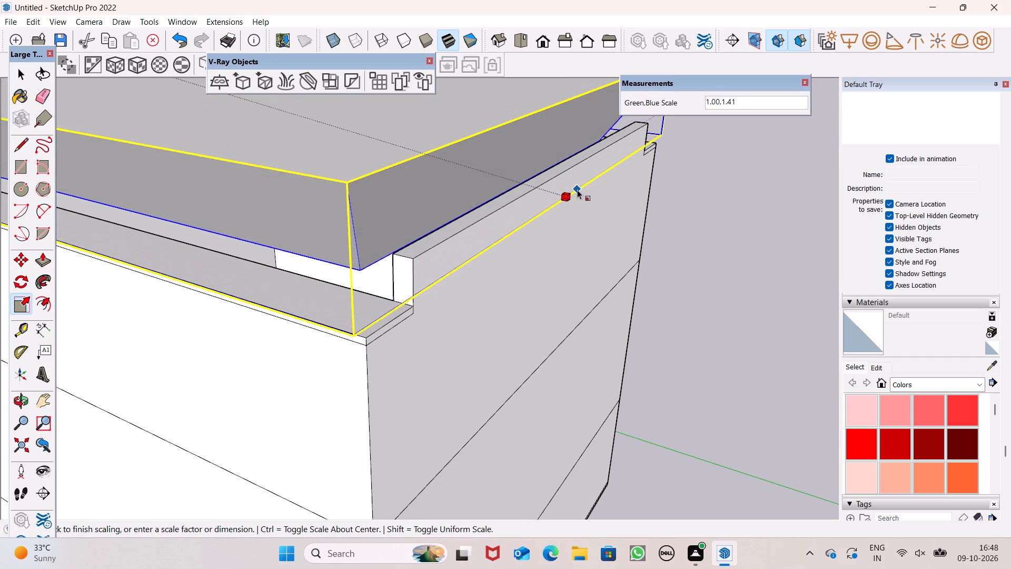
drag(577, 190, 579, 183)
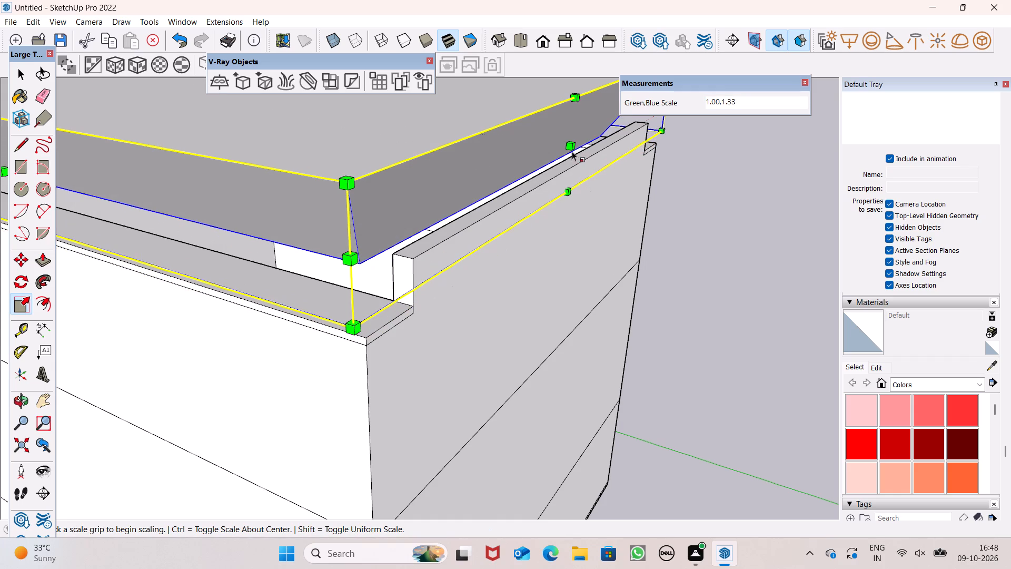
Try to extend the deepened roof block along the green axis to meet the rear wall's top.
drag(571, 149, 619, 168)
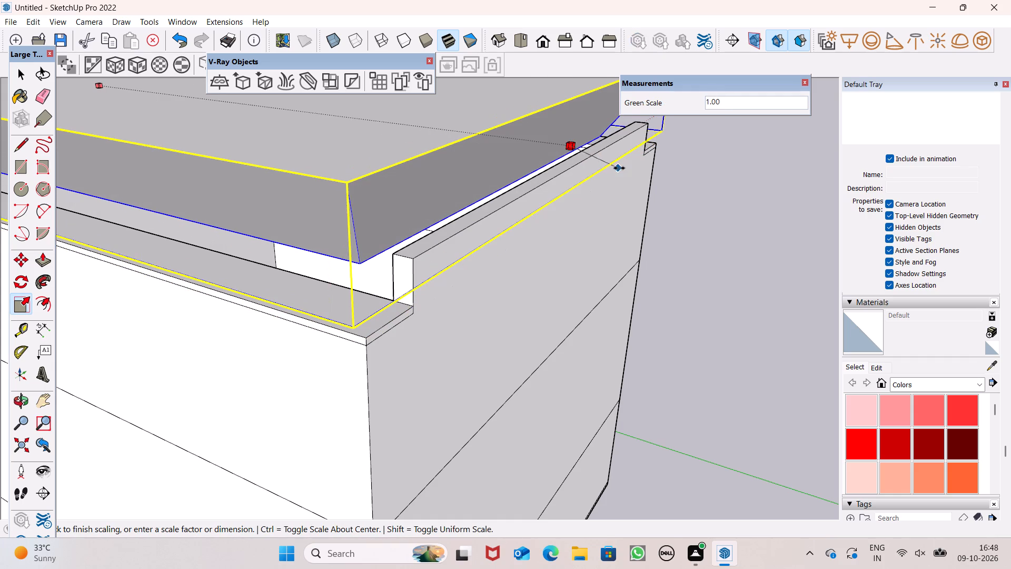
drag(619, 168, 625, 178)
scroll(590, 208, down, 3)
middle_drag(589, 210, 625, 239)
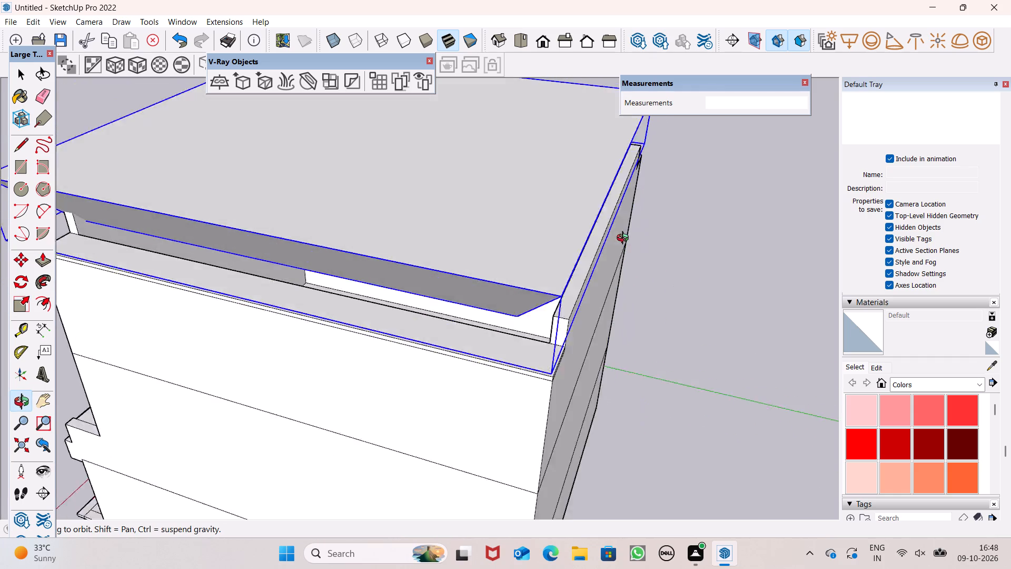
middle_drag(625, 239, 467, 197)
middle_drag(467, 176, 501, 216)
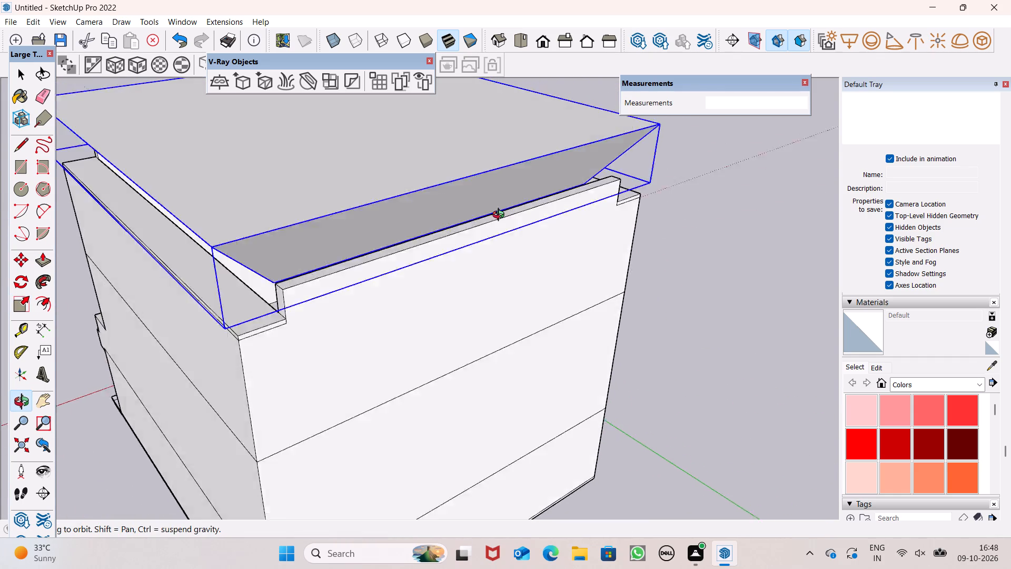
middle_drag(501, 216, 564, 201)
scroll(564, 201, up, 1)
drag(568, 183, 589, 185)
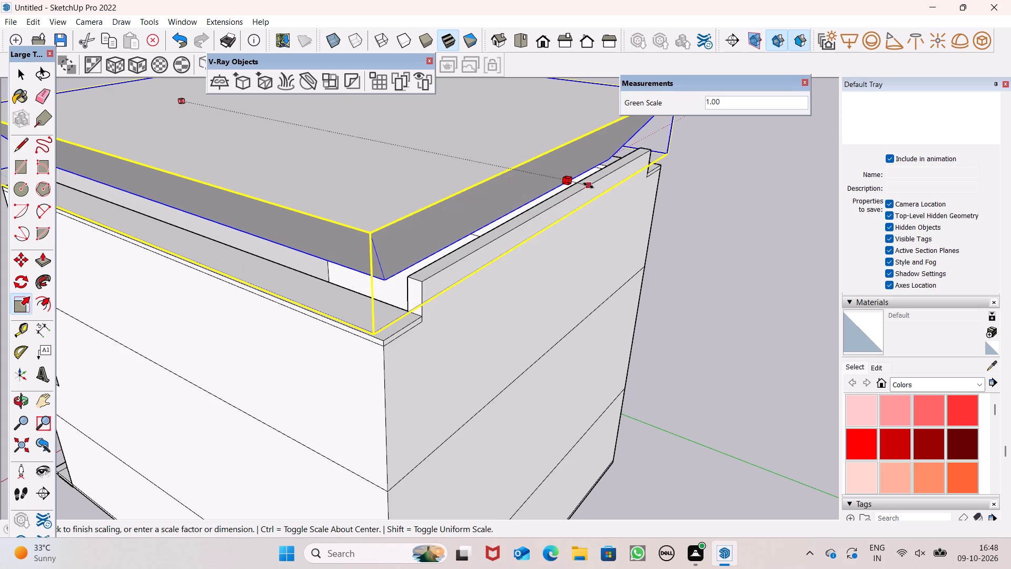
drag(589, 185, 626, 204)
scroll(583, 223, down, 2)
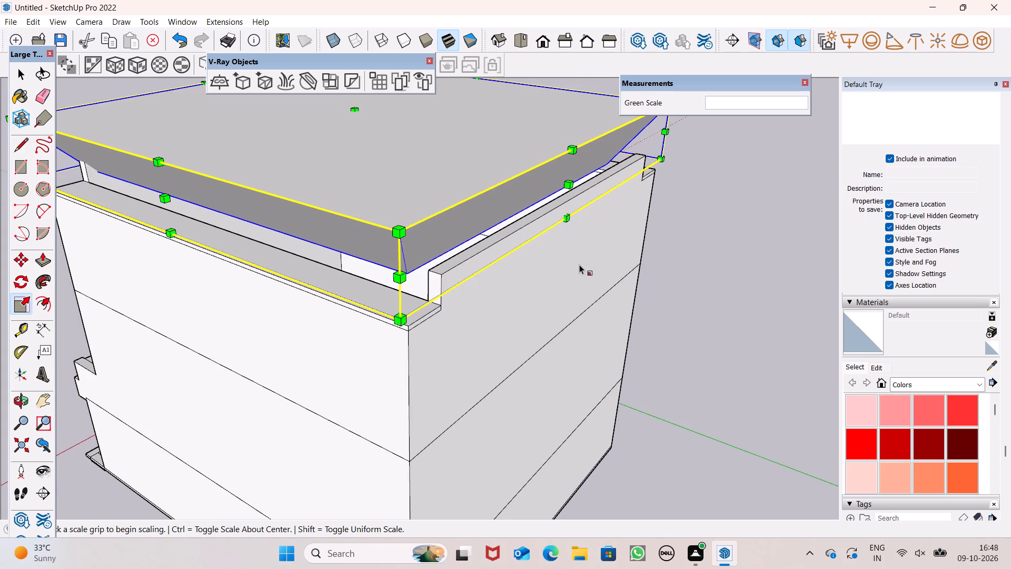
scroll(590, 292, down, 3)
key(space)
Examine how the roof block sits on the building from the rear, front and above.
scroll(568, 273, down, 4)
middle_drag(569, 267, 172, 249)
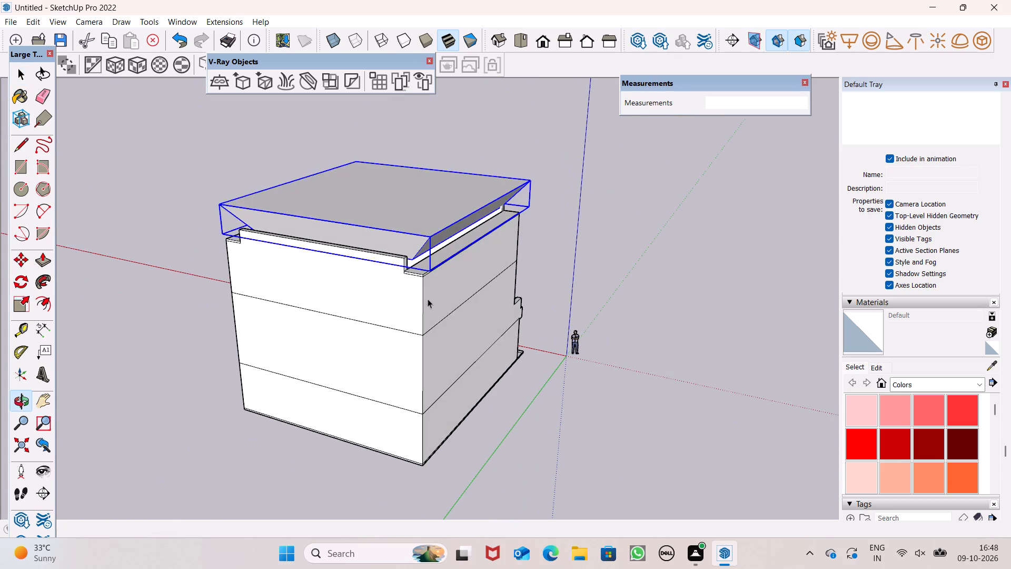
click(625, 364)
middle_drag(583, 327, 0, 218)
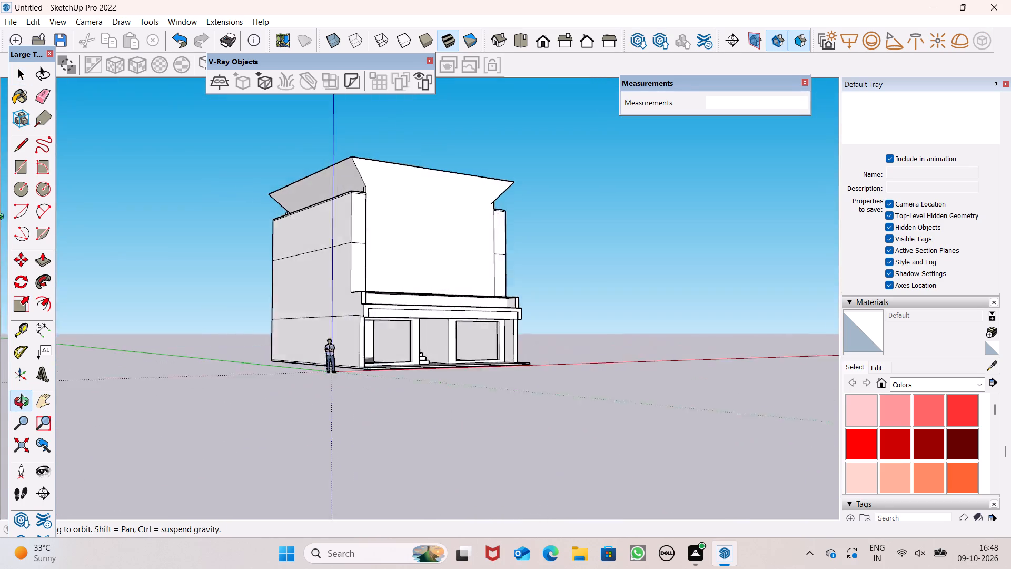
middle_drag(0, 218, 14, 242)
middle_drag(392, 190, 309, 229)
scroll(312, 226, up, 1)
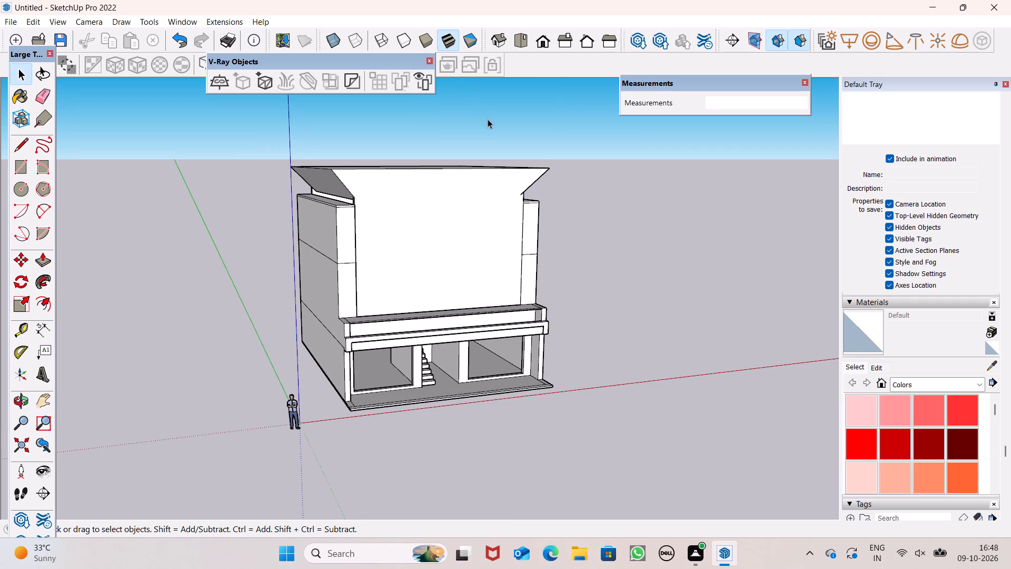
scroll(478, 168, down, 3)
scroll(527, 163, up, 4)
middle_drag(489, 184, 479, 243)
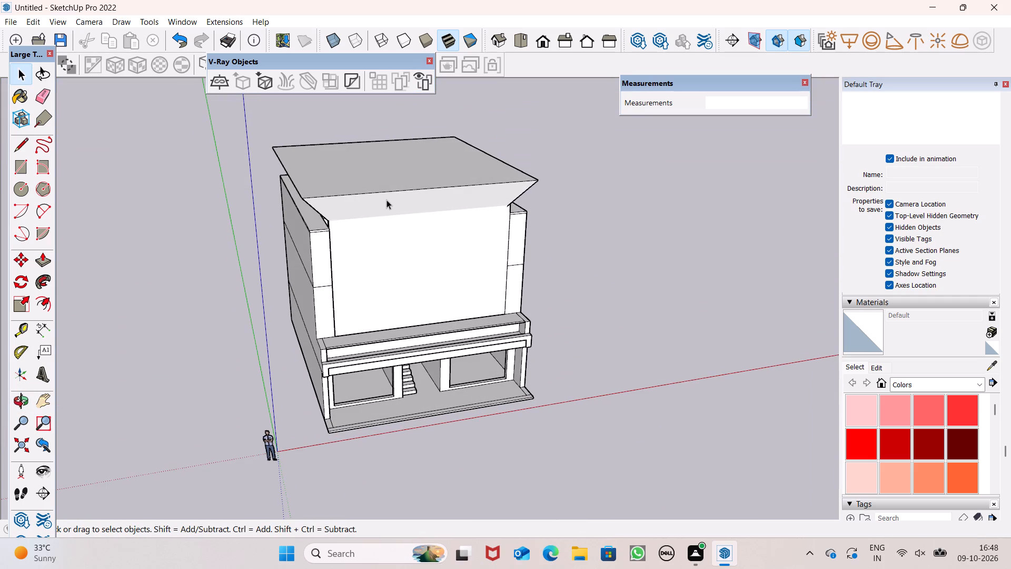
Move the roof block up about 1' 10" so its tapered base rests on top of the side parapet walls.
click(386, 200)
middle_drag(426, 192, 142, 149)
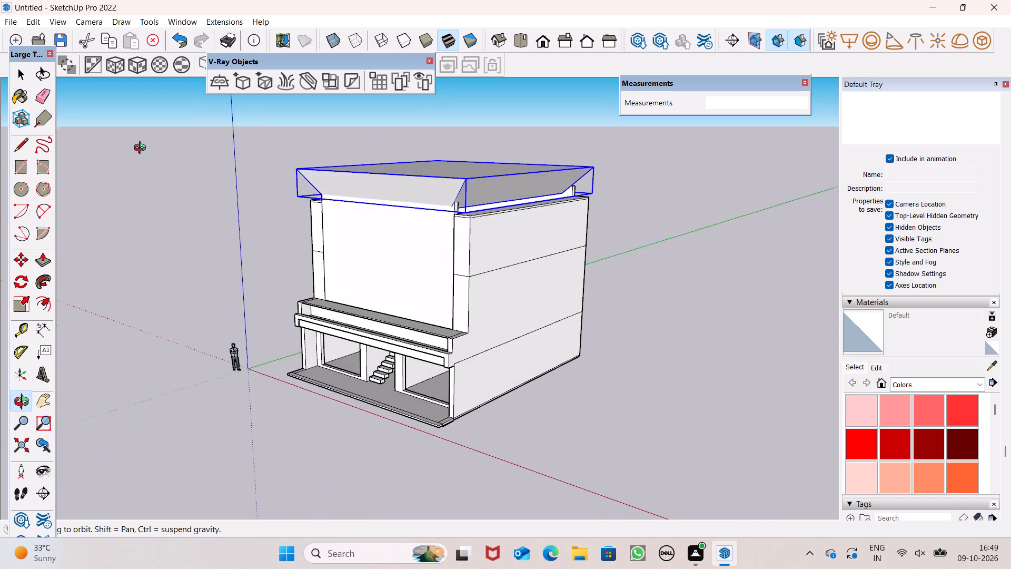
middle_drag(142, 149, 142, 147)
scroll(142, 149, up, 1)
key(m)
key(Return)
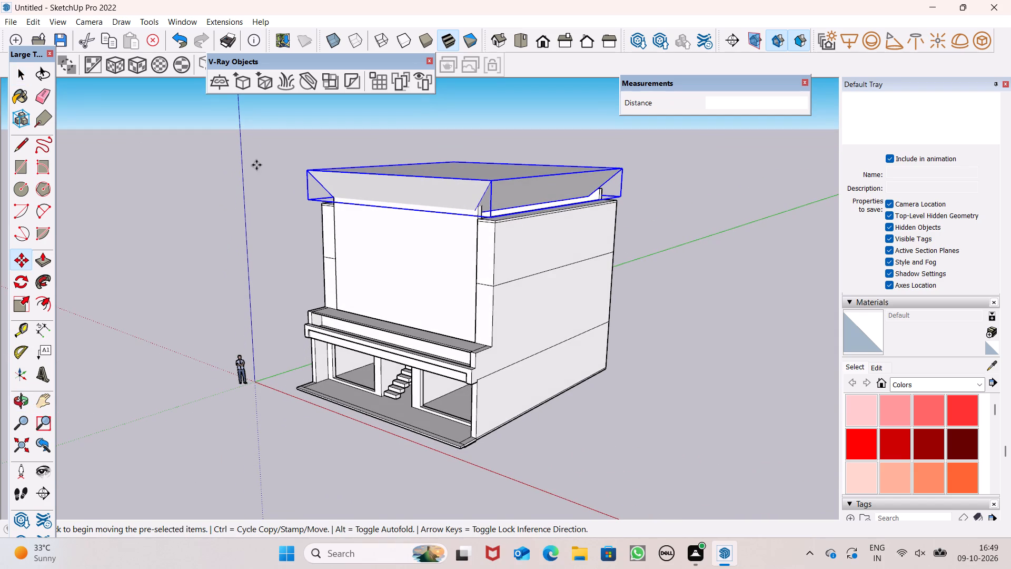
scroll(481, 209, up, 7)
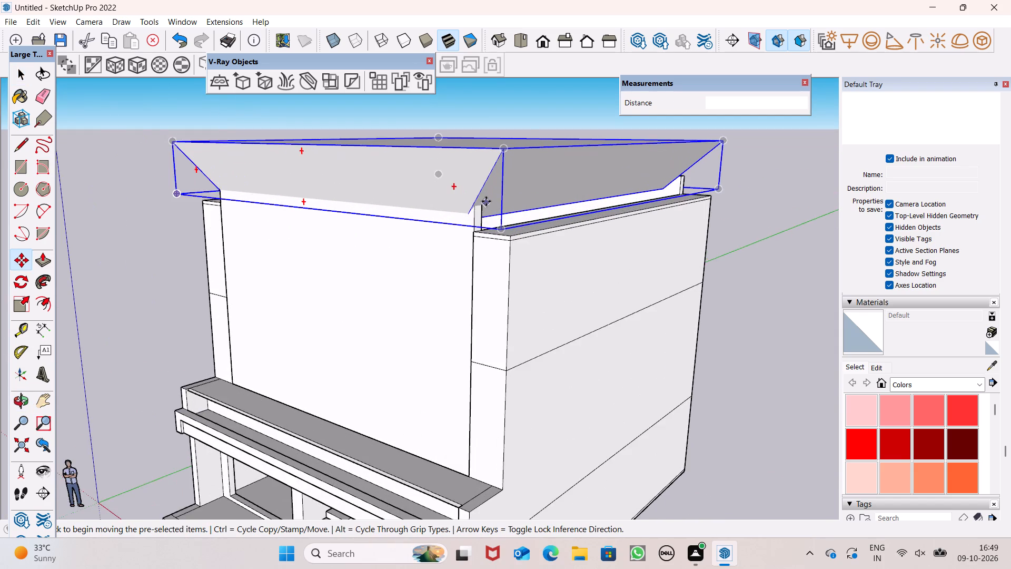
scroll(486, 201, up, 1)
middle_drag(485, 201, 230, 195)
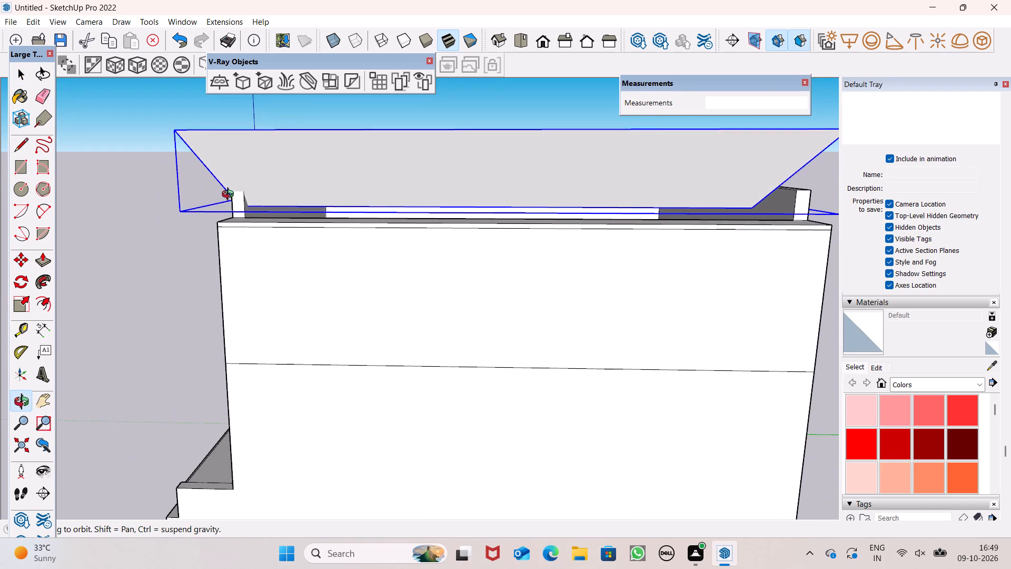
middle_drag(230, 195, 230, 197)
drag(247, 206, 249, 179)
drag(249, 179, 243, 180)
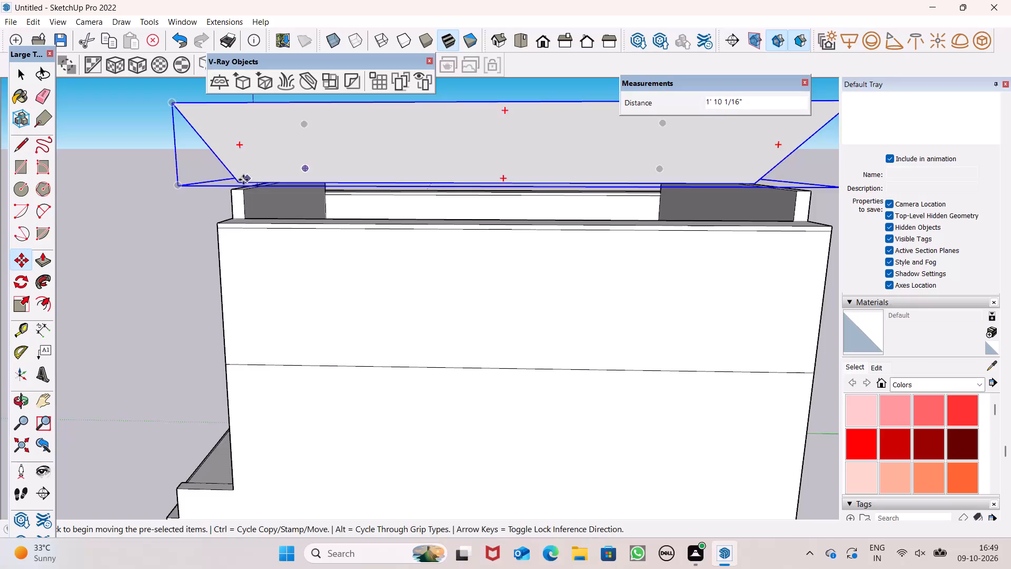
Move the roof block down and across about 2' 2" so its lower front corner meets the top of the front wall.
drag(243, 180, 240, 190)
middle_drag(247, 189, 298, 236)
scroll(285, 247, up, 6)
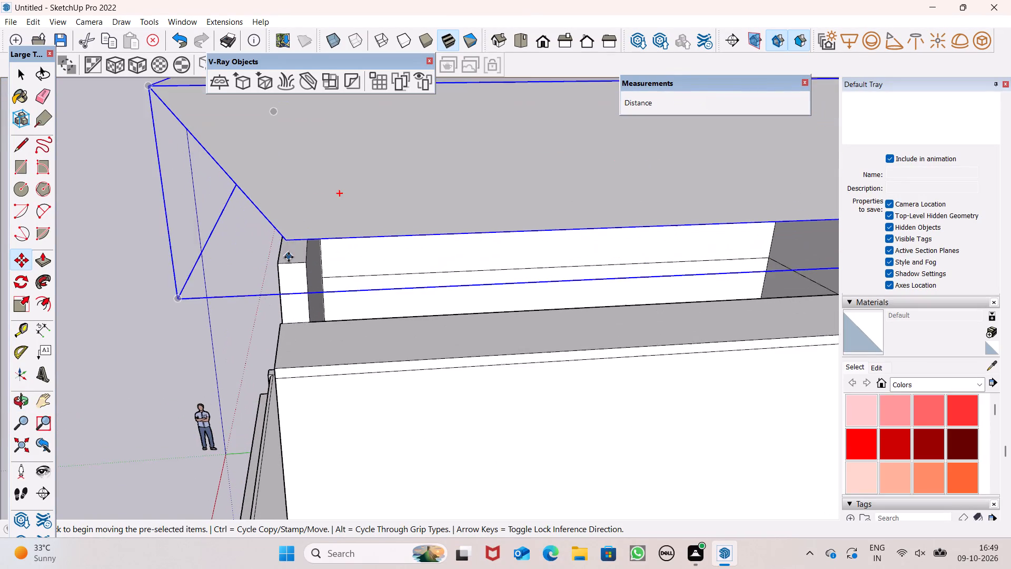
scroll(289, 257, up, 2)
drag(288, 243, 299, 266)
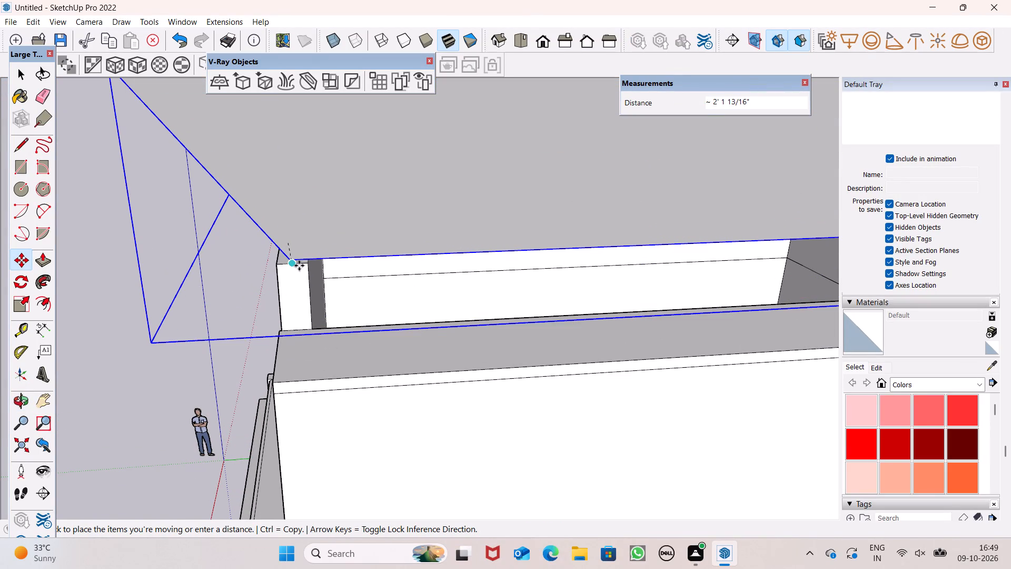
drag(299, 266, 296, 266)
Move the roof block sideways along the front until its lower front corner lines up with the front wall's top corner, and deselect it.
scroll(333, 235, down, 6)
scroll(375, 262, down, 1)
scroll(376, 269, up, 1)
scroll(376, 269, down, 1)
middle_drag(395, 273, 600, 232)
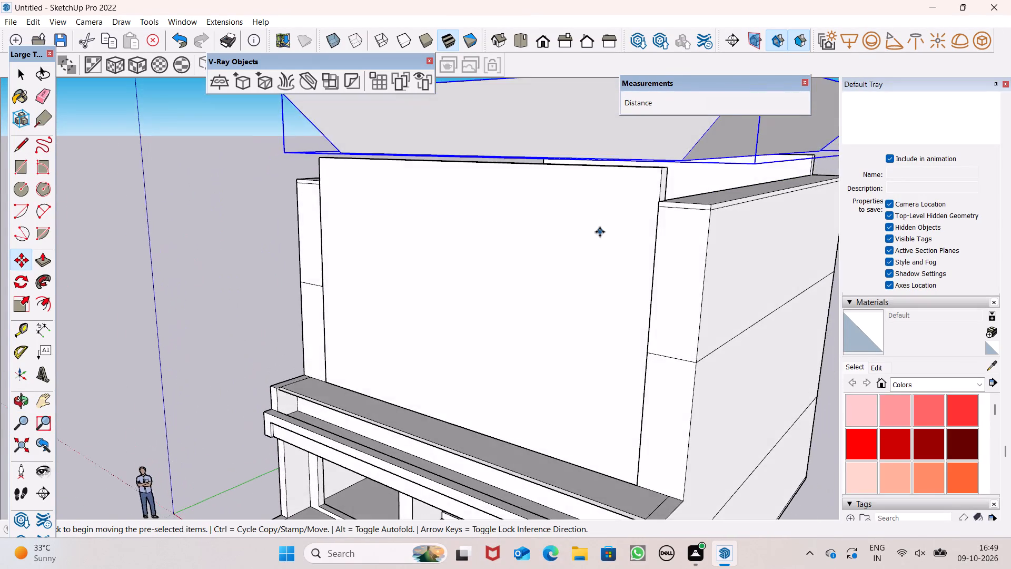
scroll(586, 270, down, 4)
scroll(536, 278, down, 2)
middle_drag(535, 319, 574, 341)
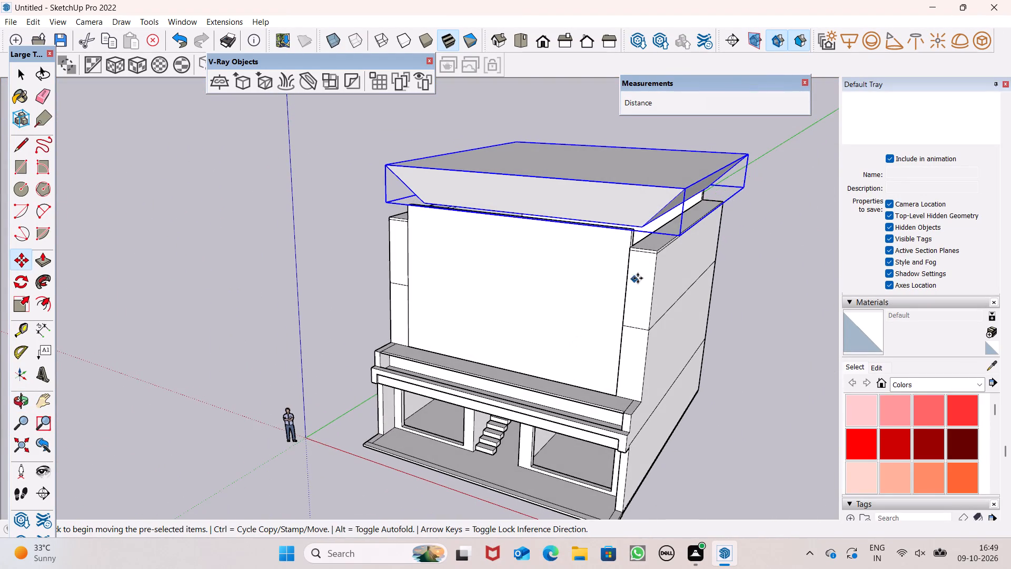
middle_drag(655, 307, 736, 305)
scroll(665, 195, up, 10)
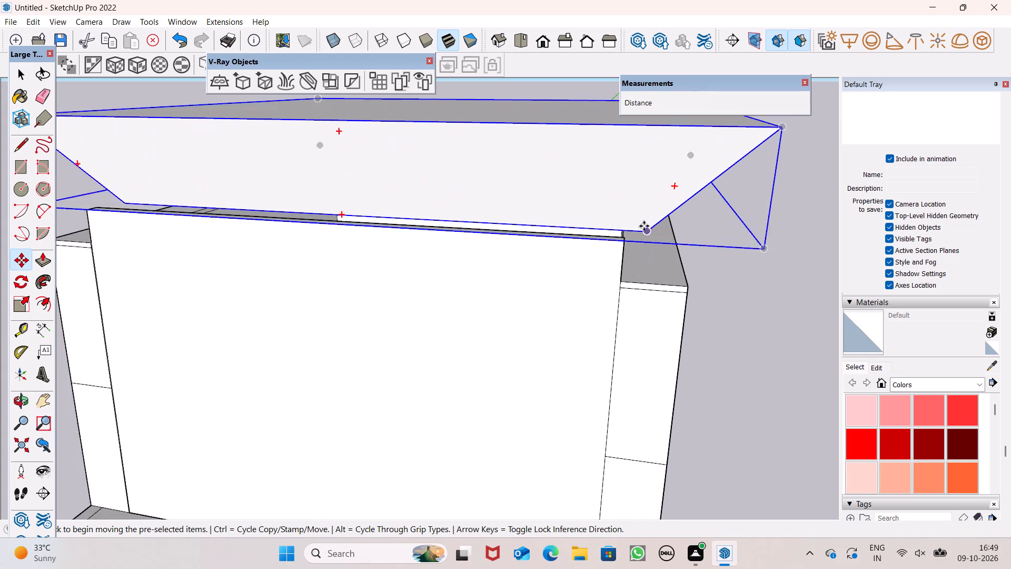
scroll(644, 226, up, 2)
middle_drag(643, 247, 668, 263)
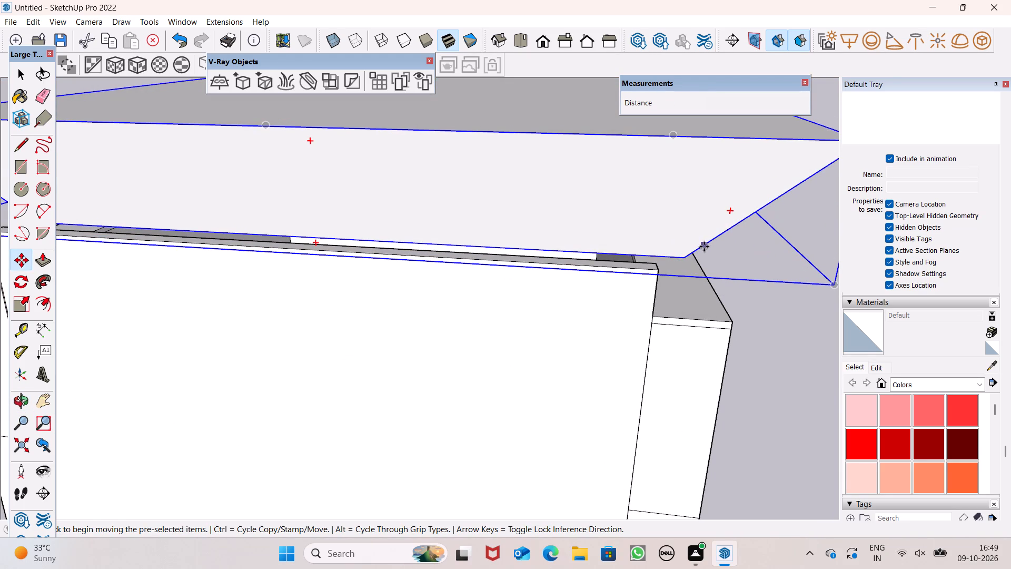
scroll(702, 247, up, 3)
drag(679, 260, 645, 273)
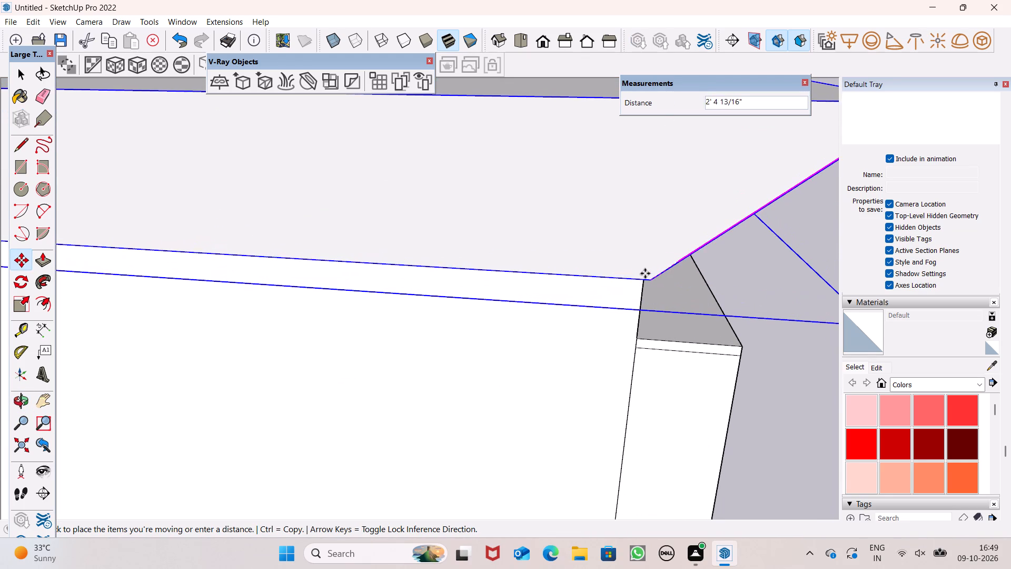
drag(645, 273, 638, 274)
scroll(637, 258, down, 1)
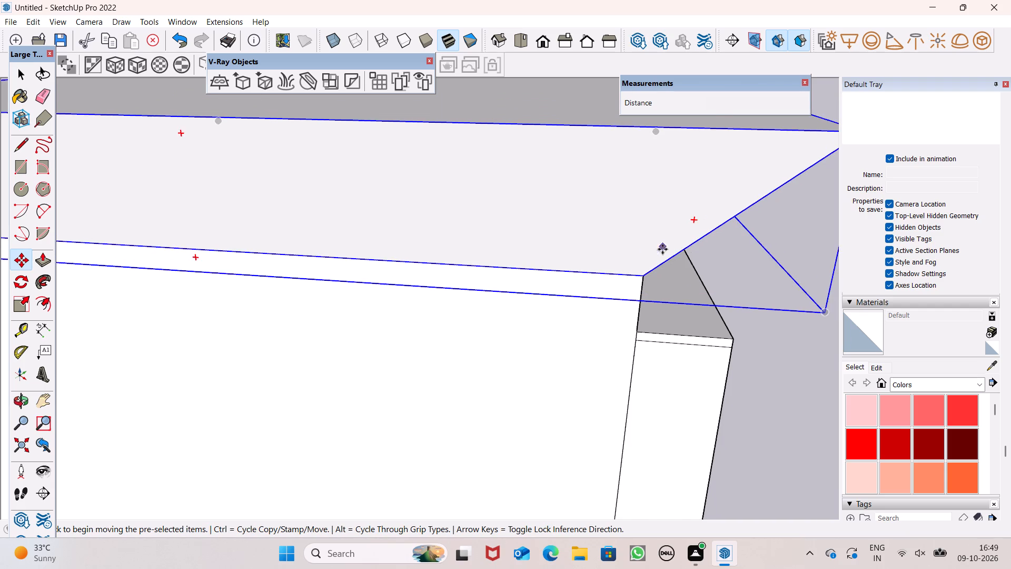
scroll(662, 251, down, 9)
key(space)
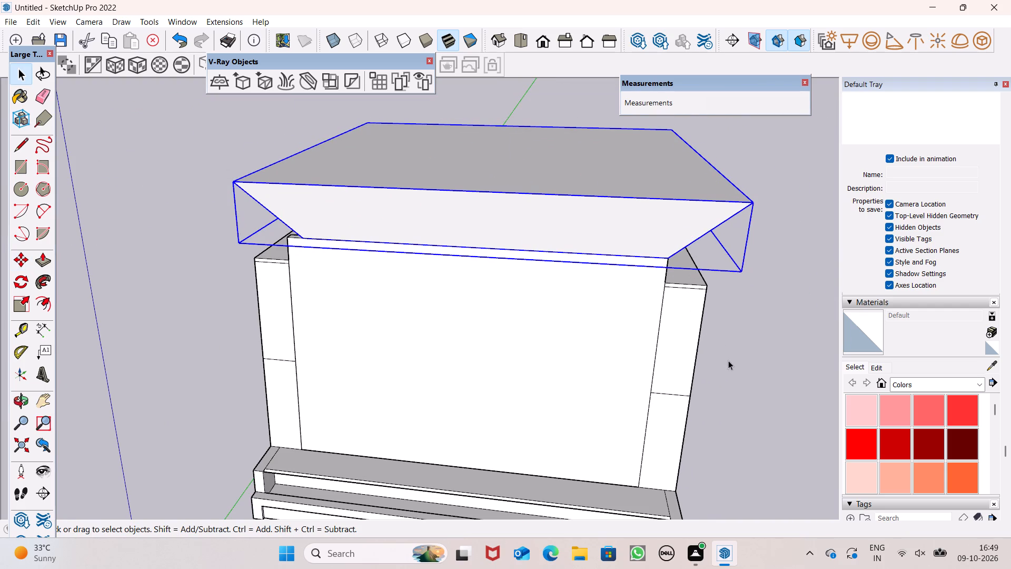
click(730, 360)
Examine how the repositioned roof block sits on the building from the front, sides and rear.
middle_drag(573, 279, 646, 230)
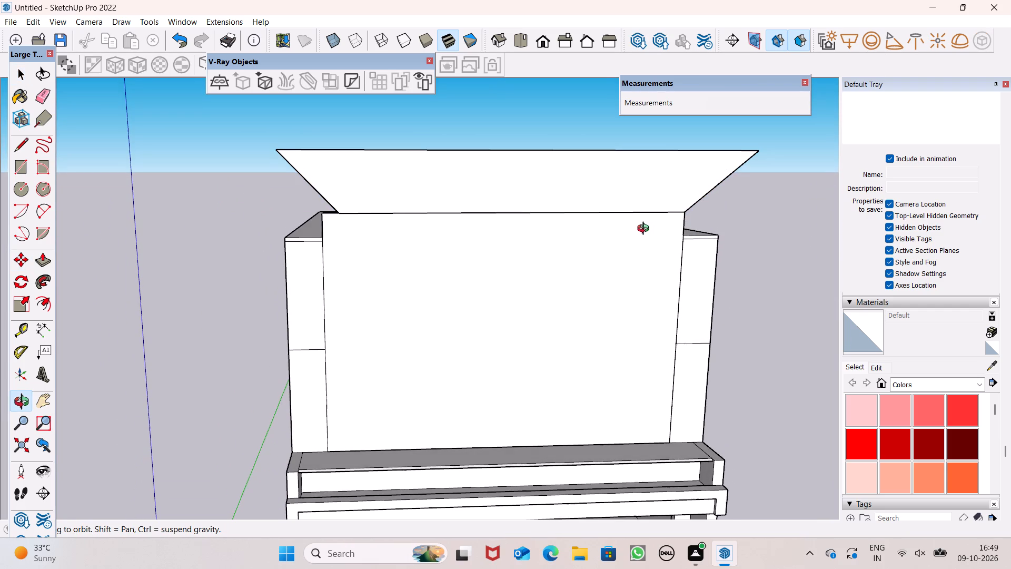
middle_drag(646, 230, 715, 220)
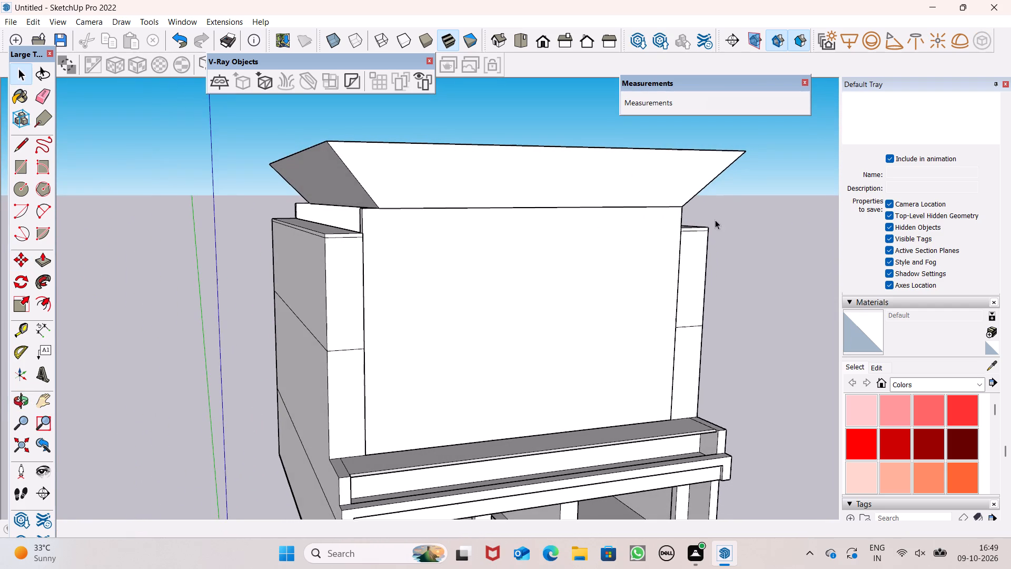
scroll(573, 173, down, 2)
middle_drag(574, 193, 784, 204)
scroll(517, 169, down, 1)
scroll(517, 175, up, 1)
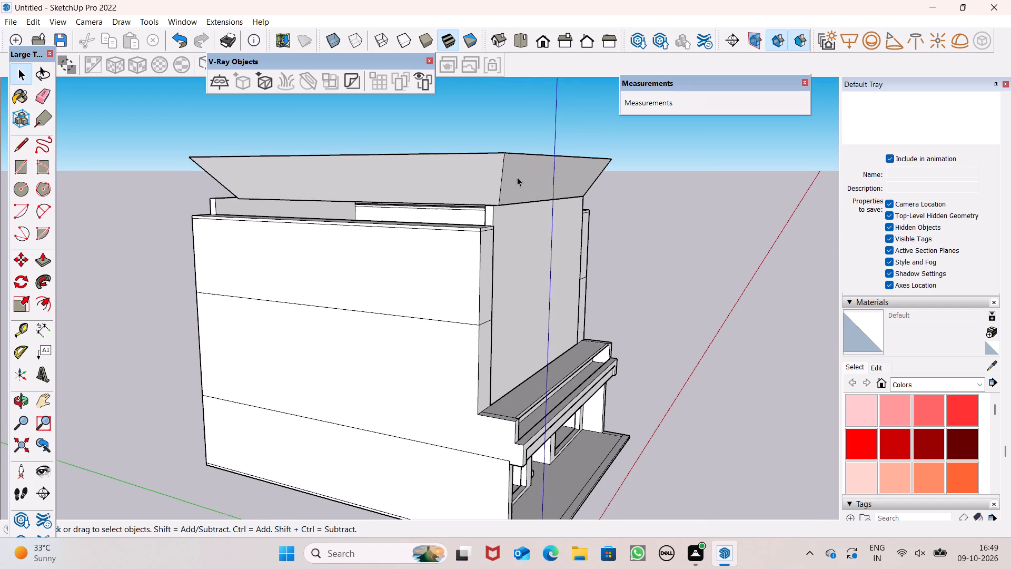
middle_click(627, 219)
scroll(483, 164, down, 6)
middle_drag(528, 230, 746, 252)
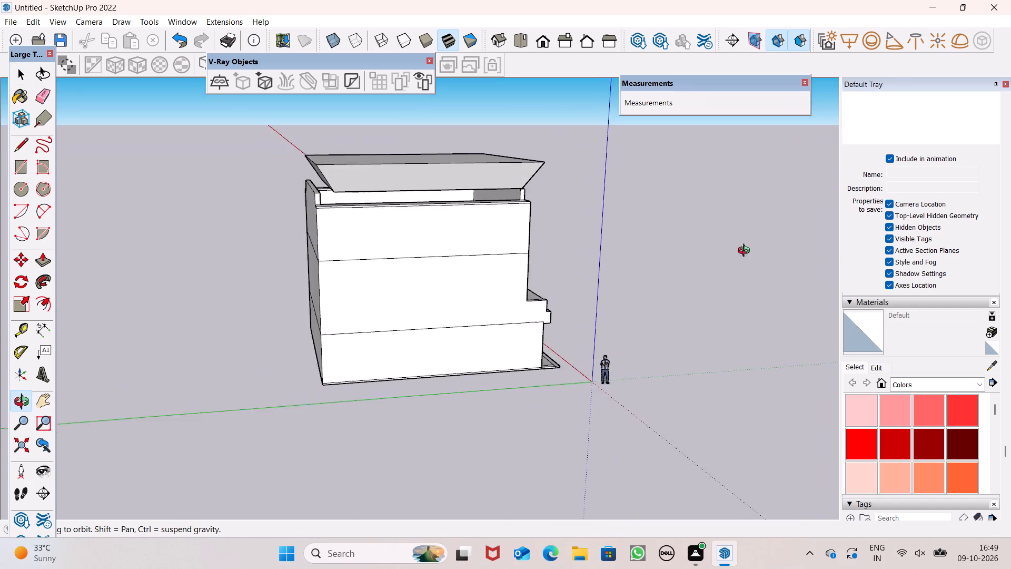
middle_drag(746, 252, 780, 259)
middle_drag(388, 200, 638, 223)
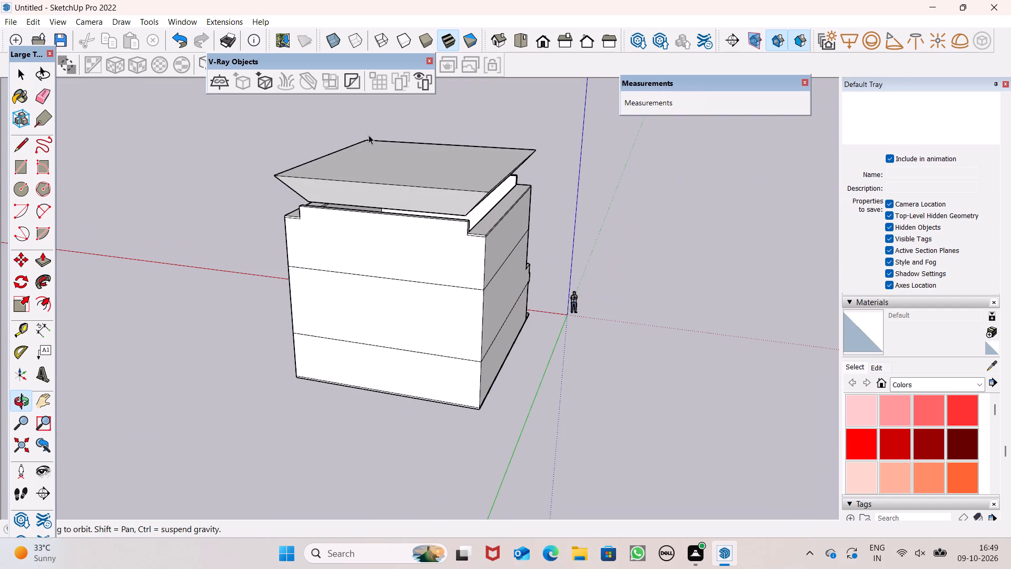
scroll(336, 201, up, 5)
Scale the roof block's rear face along the green axis to about 0.94, and again to 1.19, extending it past the rear wall.
click(343, 190)
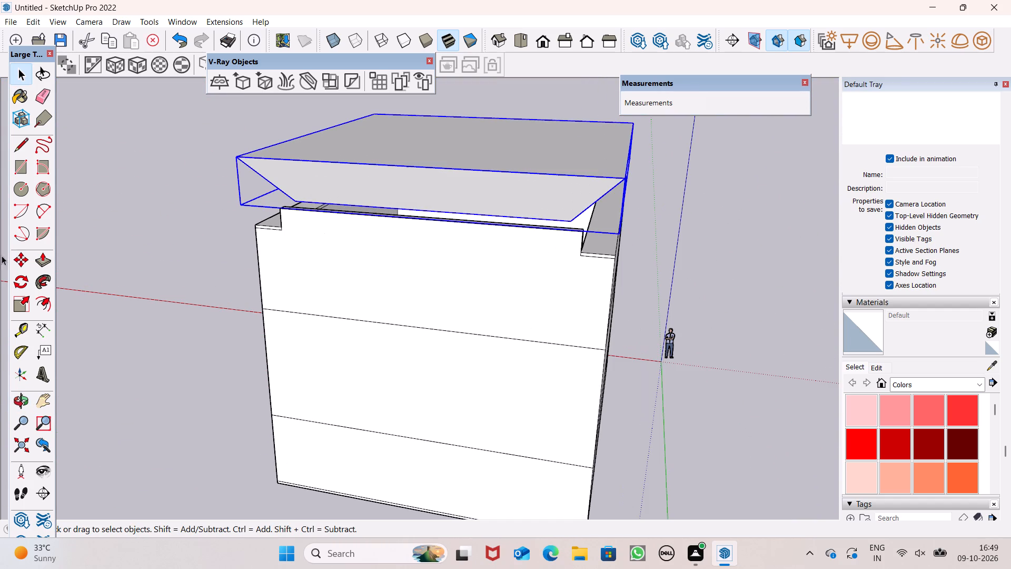
click(28, 304)
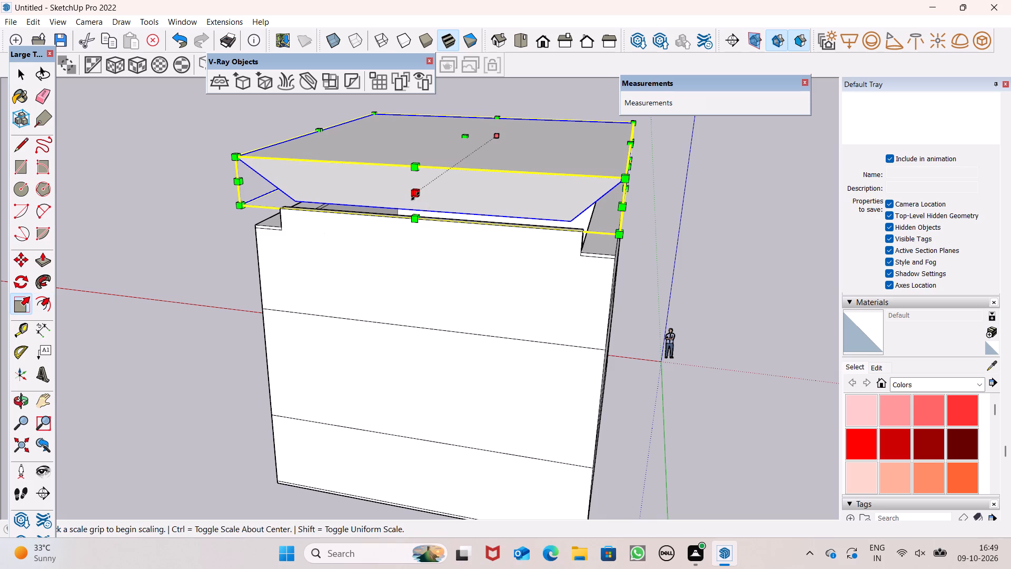
drag(415, 195, 409, 207)
middle_drag(498, 234, 415, 212)
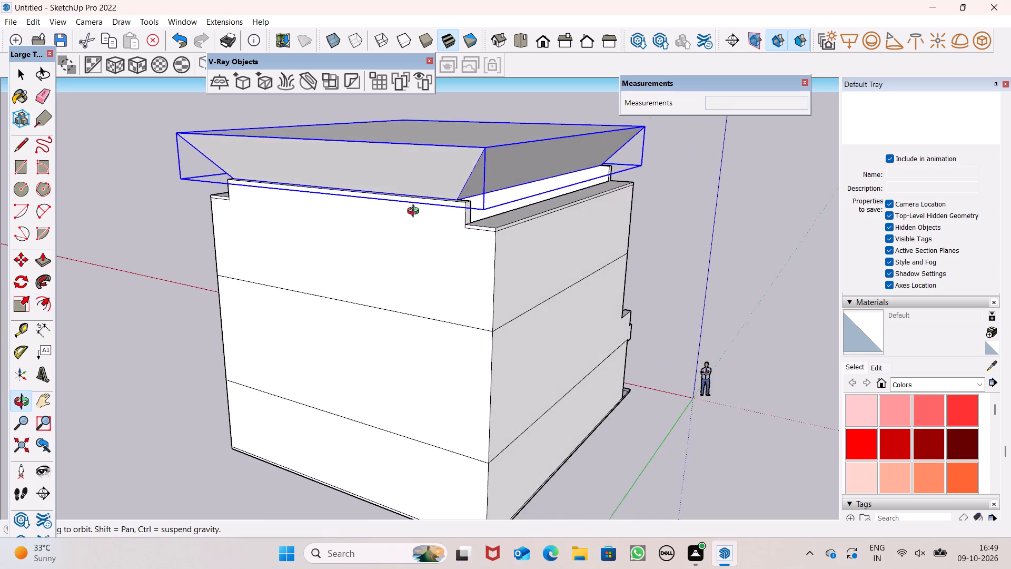
middle_drag(415, 212, 184, 173)
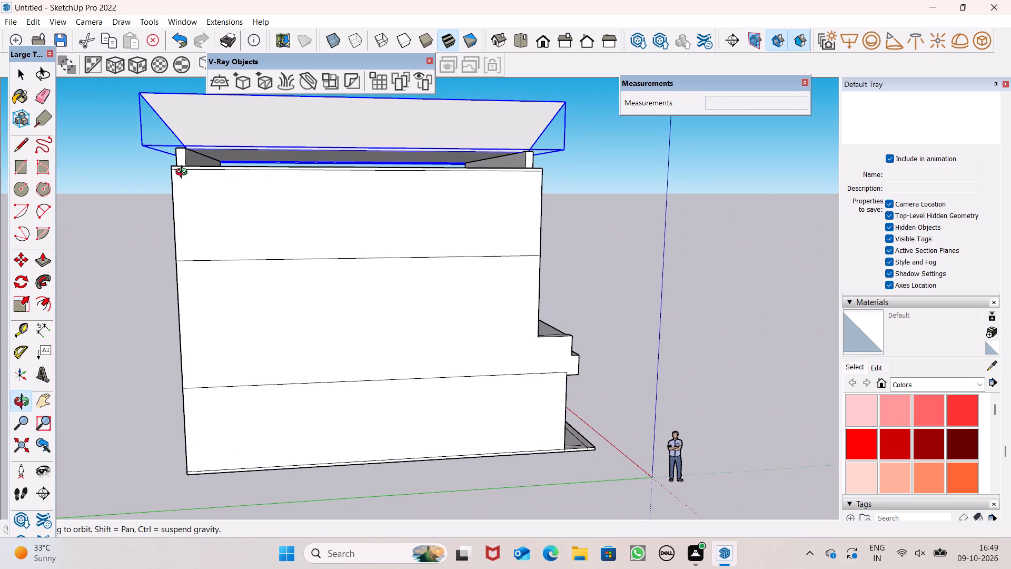
middle_drag(184, 173, 441, 260)
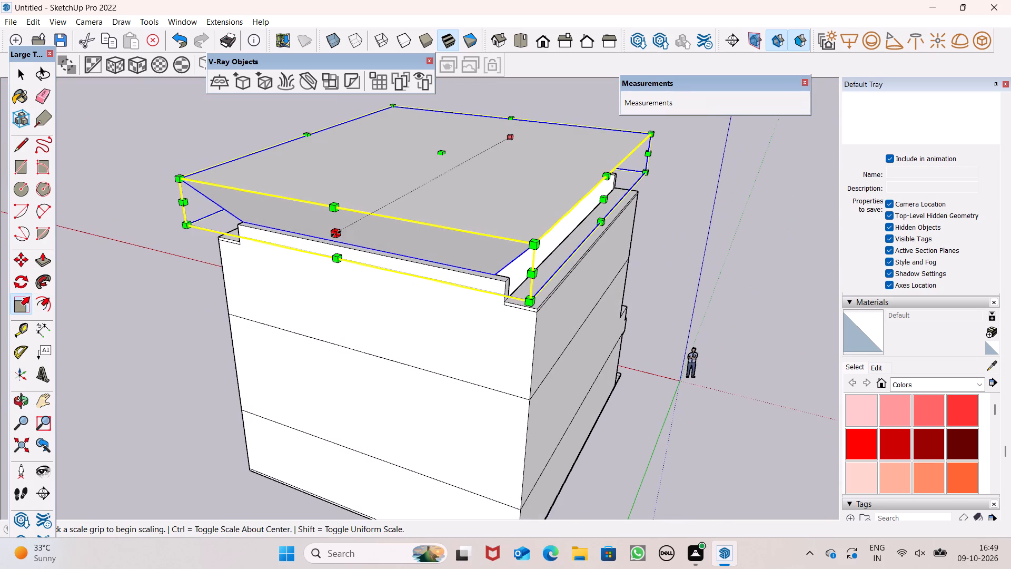
drag(336, 233, 309, 260)
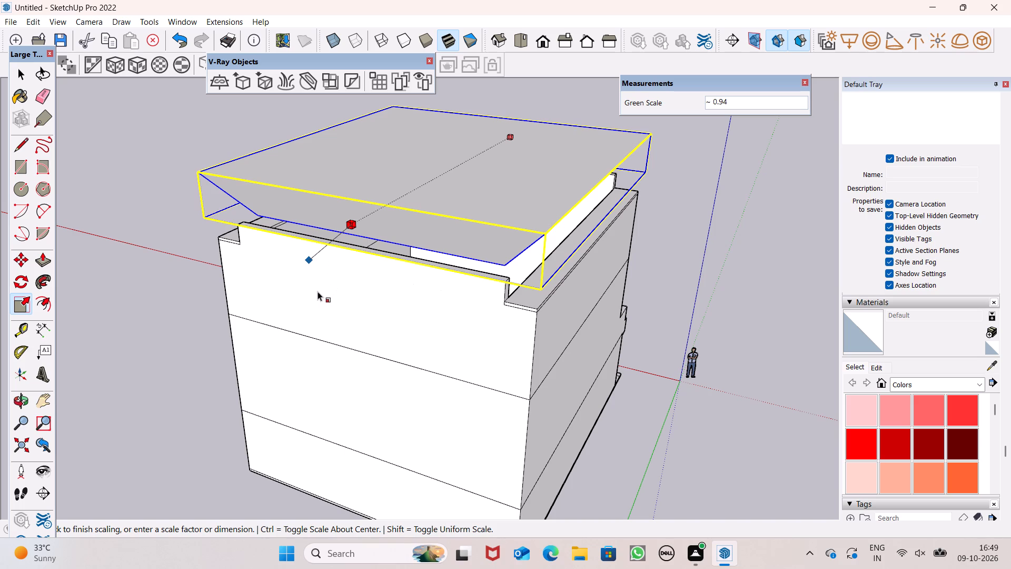
drag(351, 224, 352, 224)
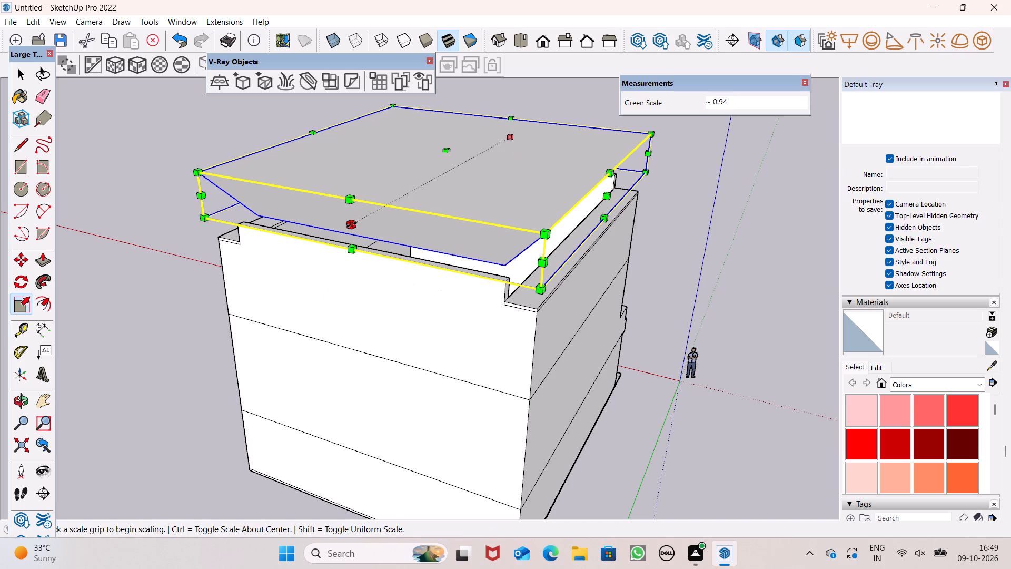
drag(352, 224, 303, 259)
drag(353, 225, 298, 239)
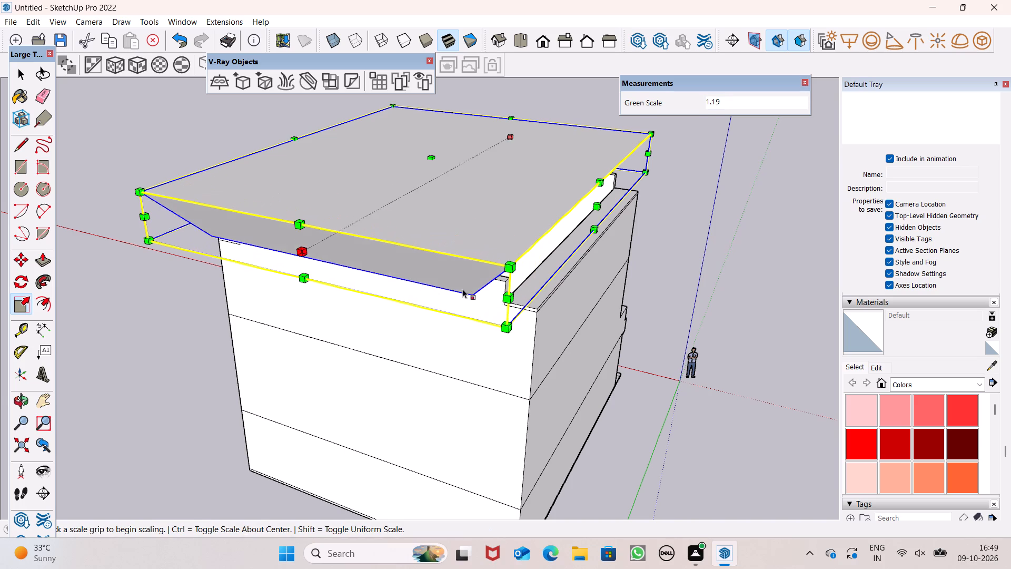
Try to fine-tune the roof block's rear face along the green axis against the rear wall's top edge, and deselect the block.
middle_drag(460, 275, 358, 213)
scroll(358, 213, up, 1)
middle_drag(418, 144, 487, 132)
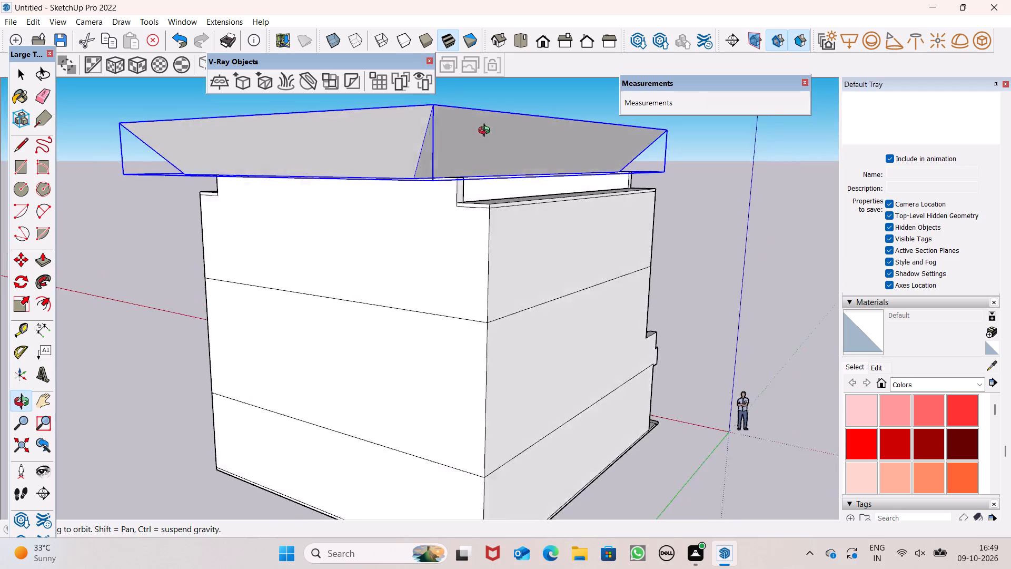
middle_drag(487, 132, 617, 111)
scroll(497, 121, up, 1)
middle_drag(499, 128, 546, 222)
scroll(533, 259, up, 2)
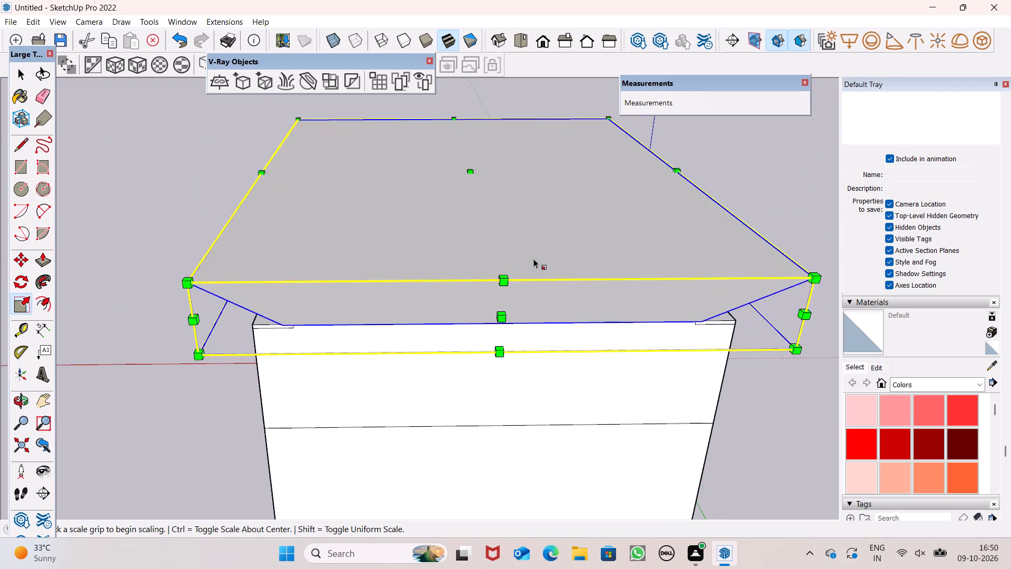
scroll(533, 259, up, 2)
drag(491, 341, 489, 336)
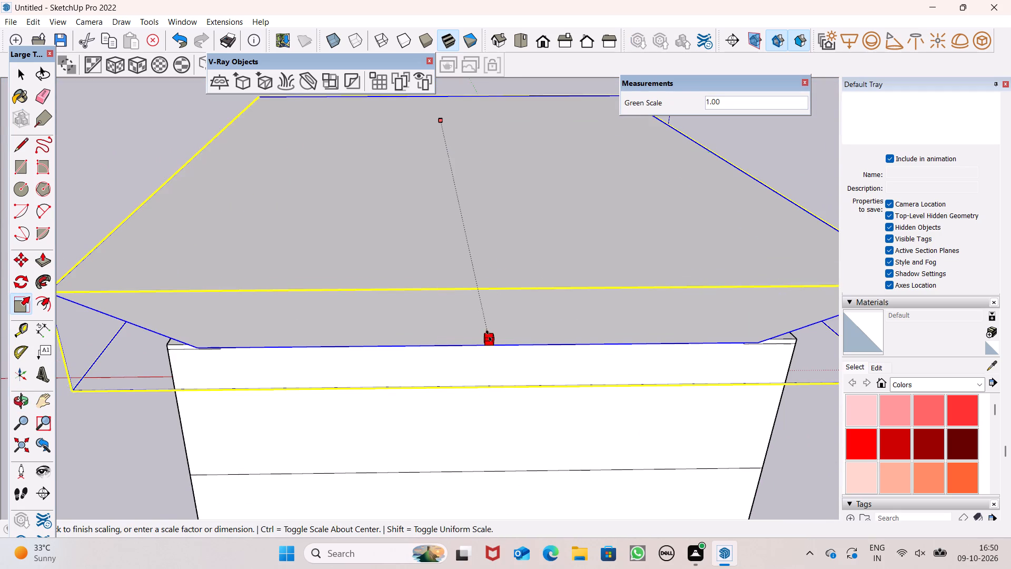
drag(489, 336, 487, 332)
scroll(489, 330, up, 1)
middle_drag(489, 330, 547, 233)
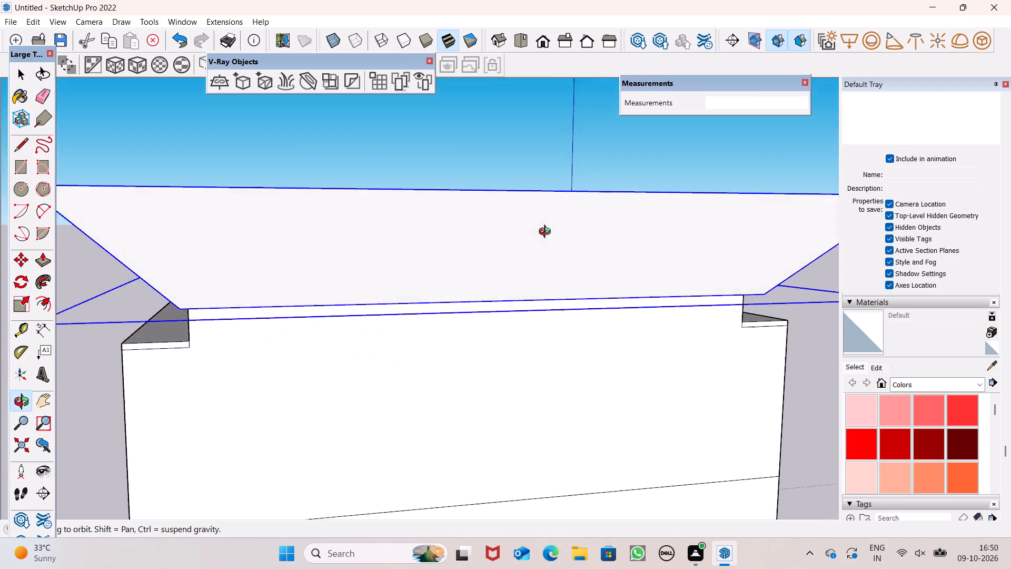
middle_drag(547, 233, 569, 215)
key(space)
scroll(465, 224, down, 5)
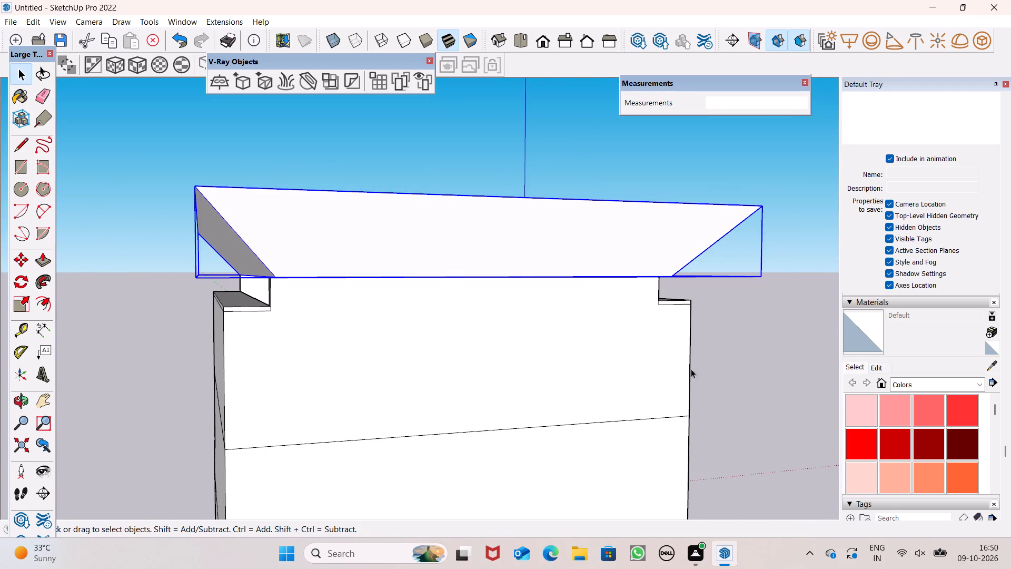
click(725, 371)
Examine the fit between the roof block's underside and the wall tops at the rear, front and side parapet.
scroll(649, 347, down, 3)
middle_drag(648, 339, 518, 338)
scroll(516, 327, up, 3)
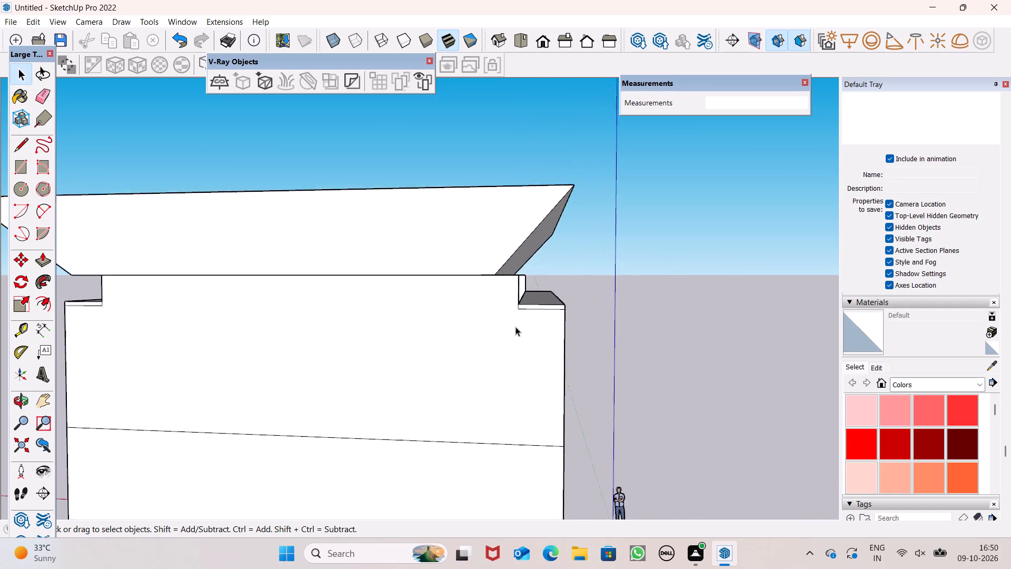
scroll(516, 327, up, 5)
middle_drag(502, 299, 203, 277)
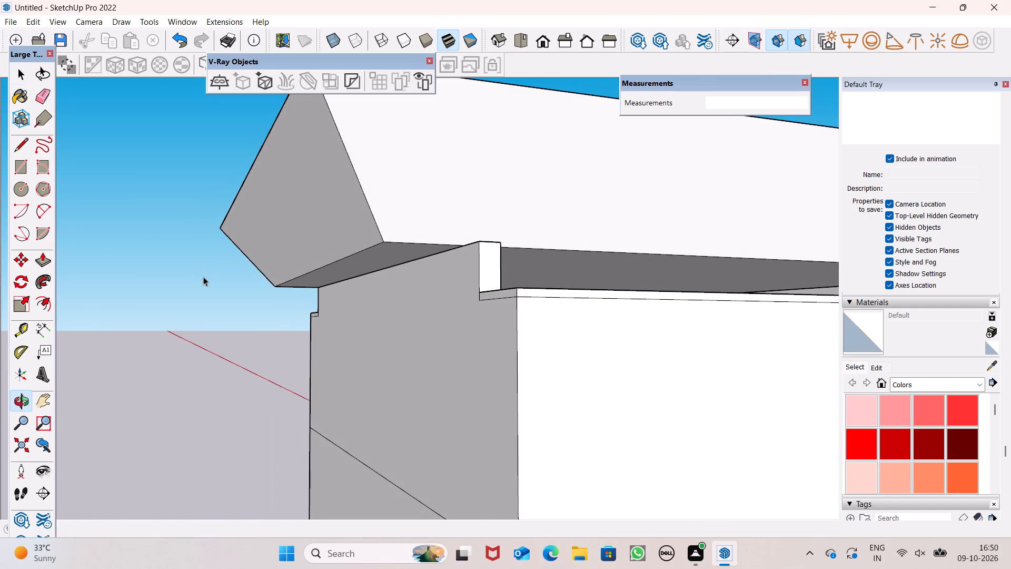
scroll(420, 235, down, 8)
scroll(400, 248, up, 1)
scroll(380, 251, down, 1)
scroll(380, 251, up, 1)
middle_drag(457, 289, 426, 350)
scroll(415, 289, down, 7)
middle_drag(520, 320, 147, 338)
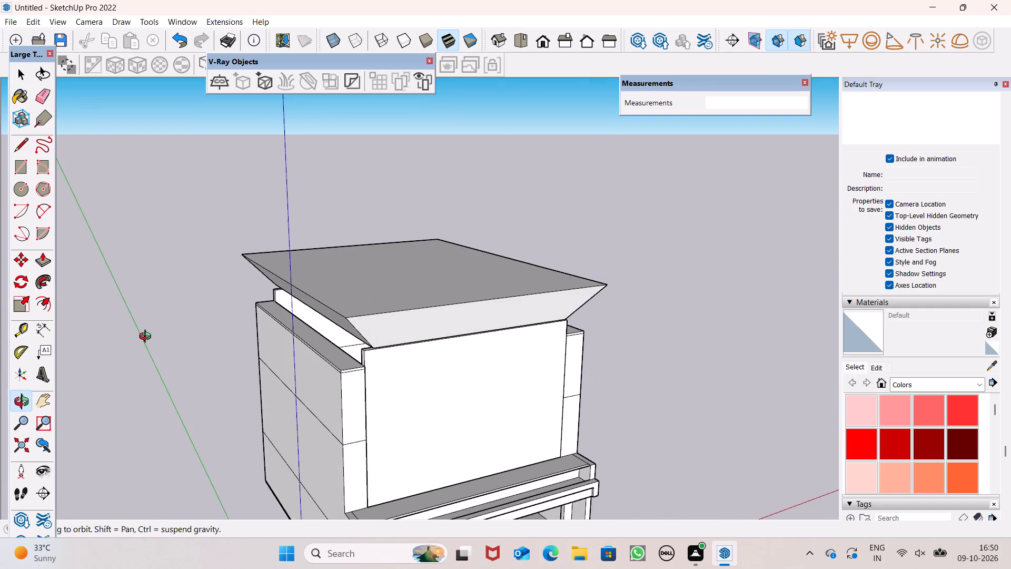
middle_drag(147, 338, 402, 315)
scroll(402, 315, up, 4)
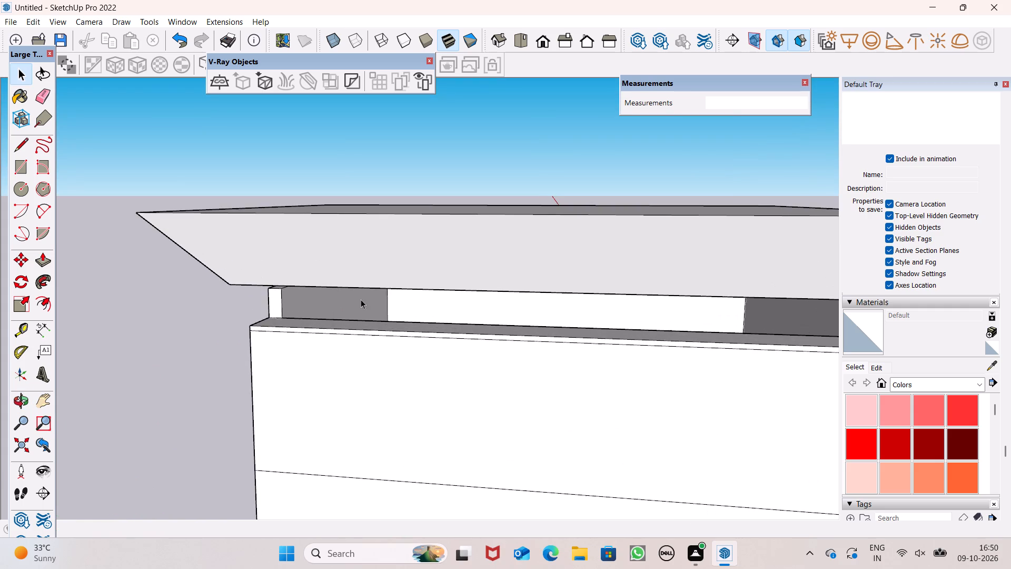
scroll(361, 299, up, 3)
middle_drag(332, 296, 354, 342)
scroll(339, 338, down, 1)
scroll(336, 338, up, 1)
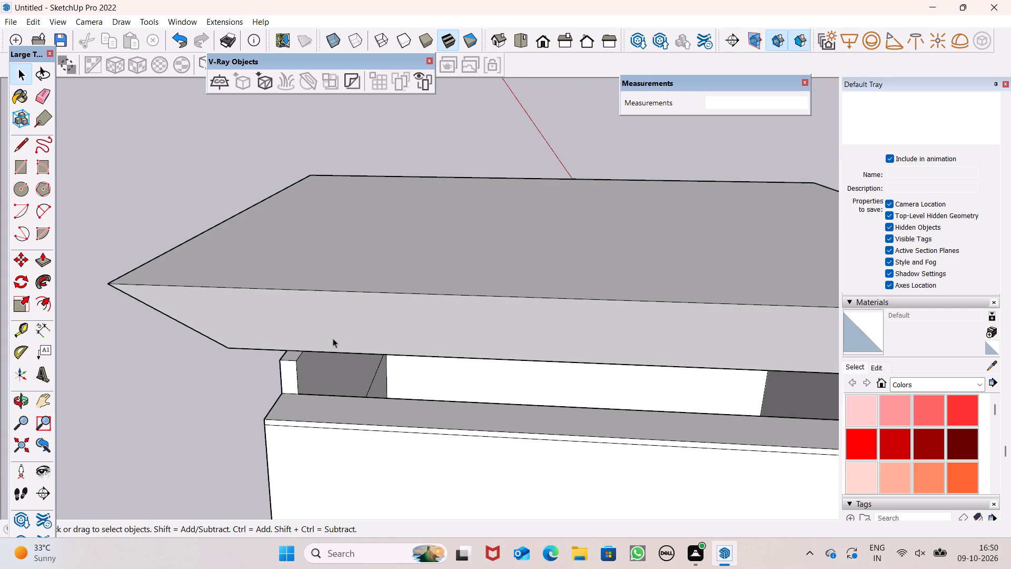
scroll(333, 338, down, 1)
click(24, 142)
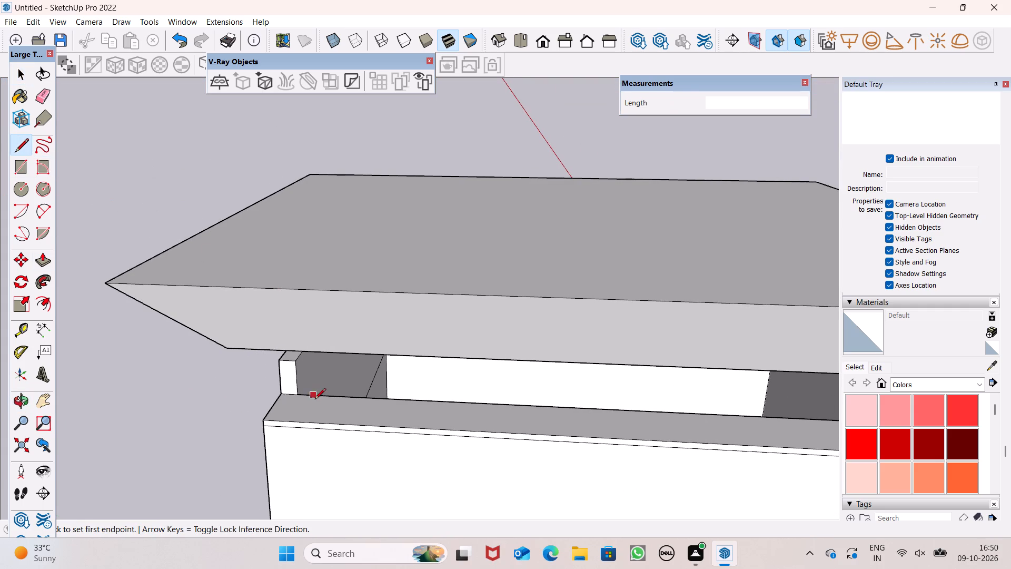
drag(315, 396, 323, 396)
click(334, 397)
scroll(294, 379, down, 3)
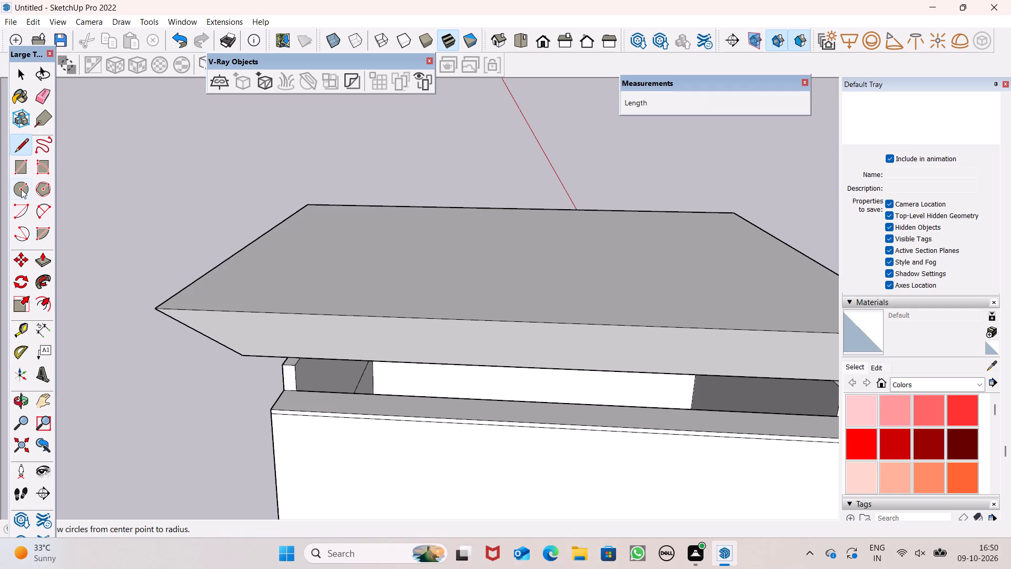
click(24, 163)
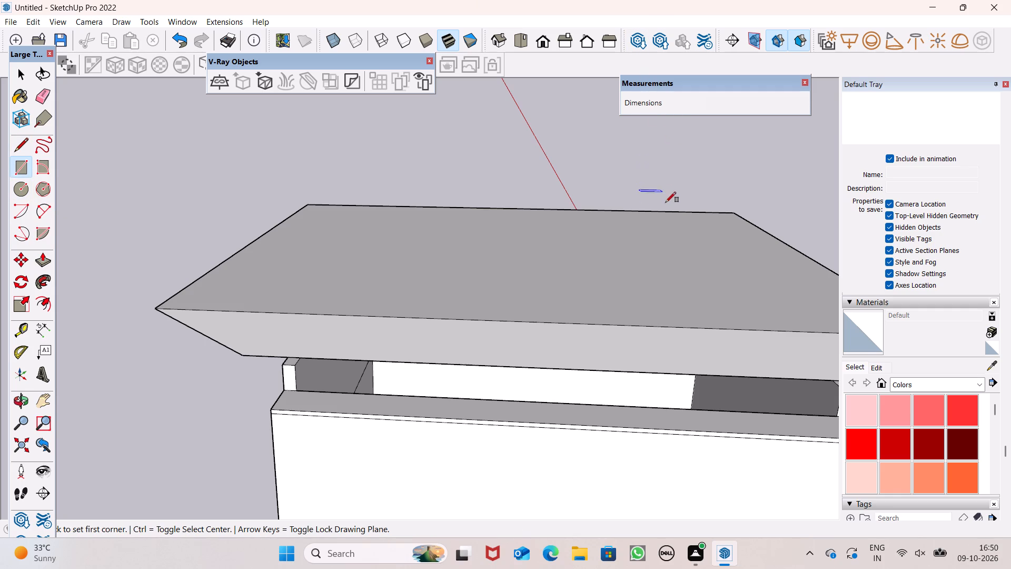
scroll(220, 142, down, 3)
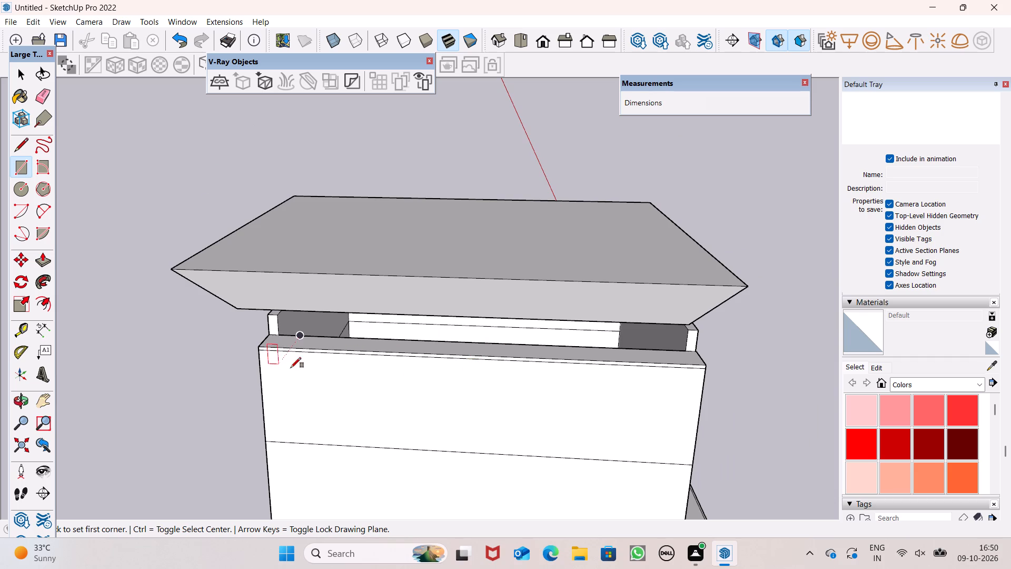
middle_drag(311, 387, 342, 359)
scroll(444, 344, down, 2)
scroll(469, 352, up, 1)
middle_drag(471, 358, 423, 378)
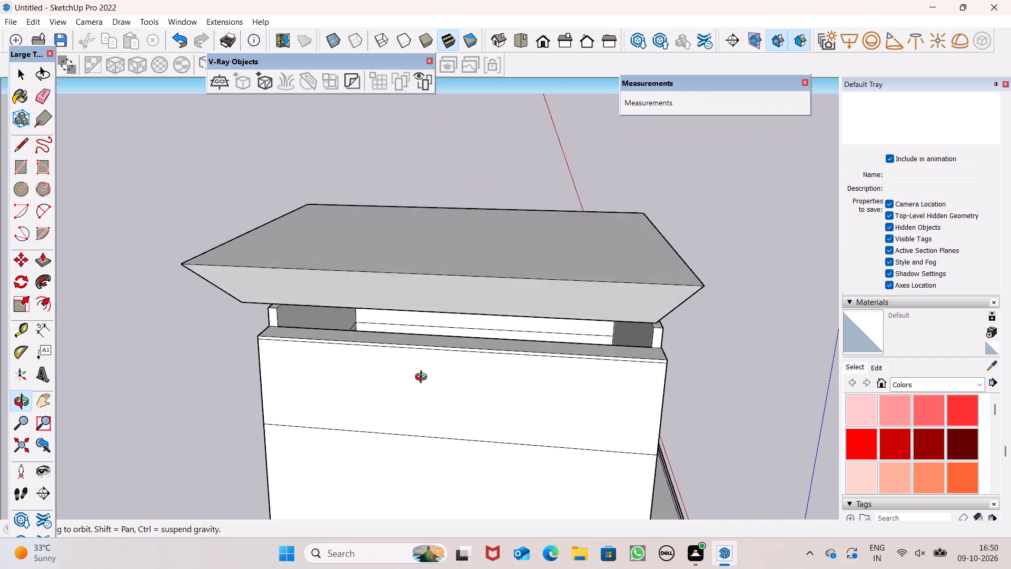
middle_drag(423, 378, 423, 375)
Scale the roof block's side face outward along the red axis to about 1.17, extending it over the side wall's top.
click(26, 305)
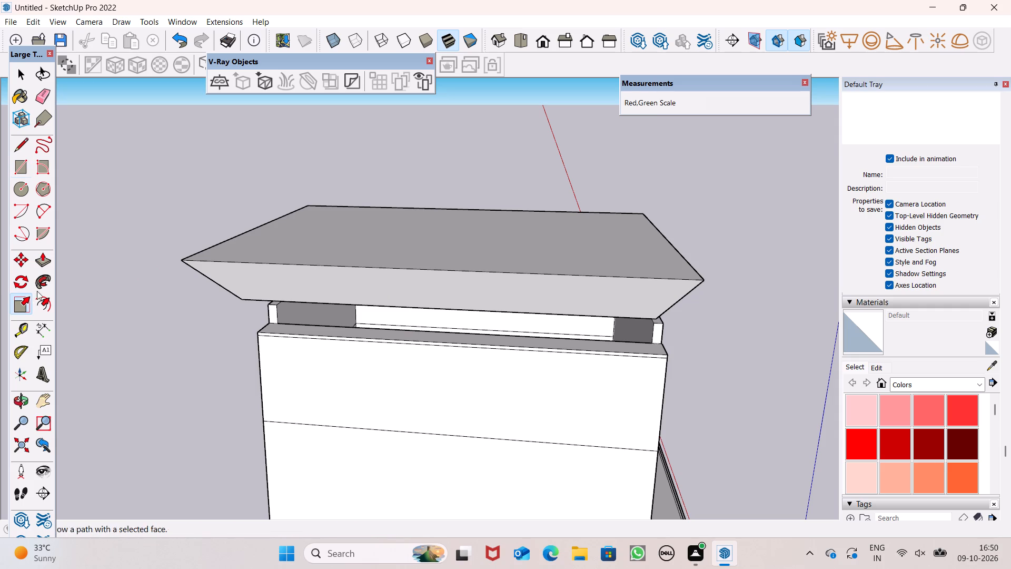
click(368, 290)
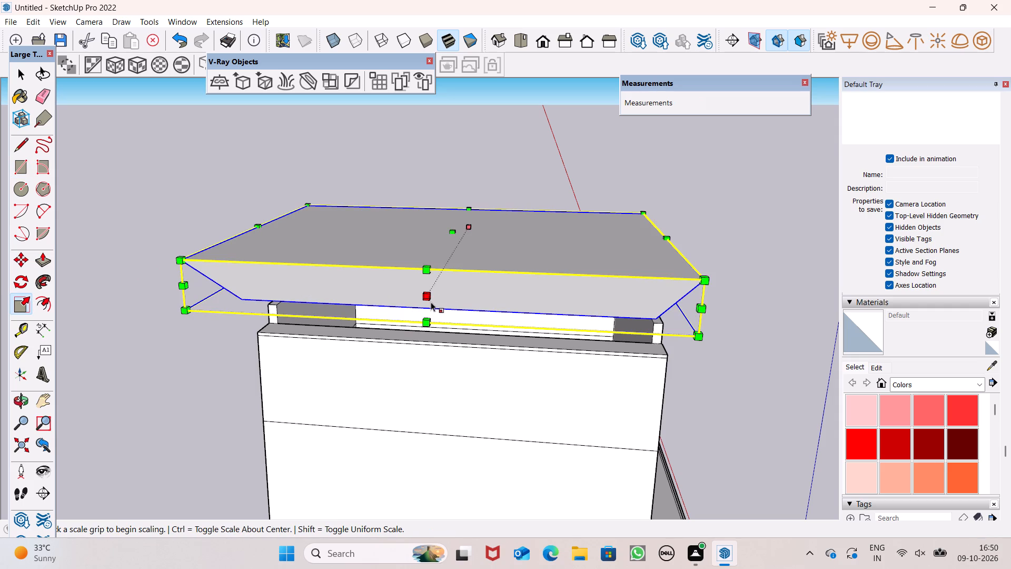
drag(428, 301, 426, 337)
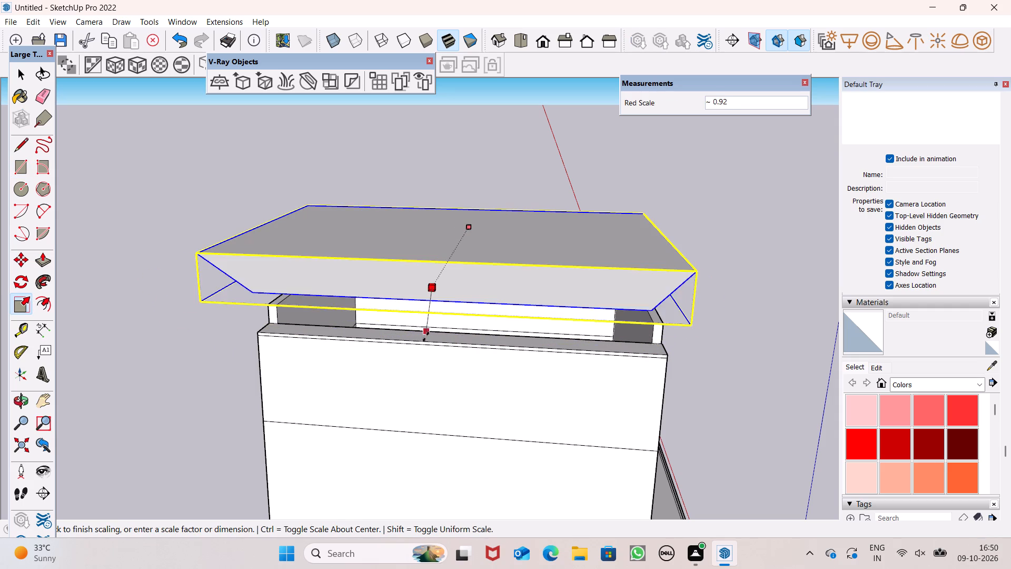
drag(426, 337, 421, 354)
middle_drag(533, 353, 522, 384)
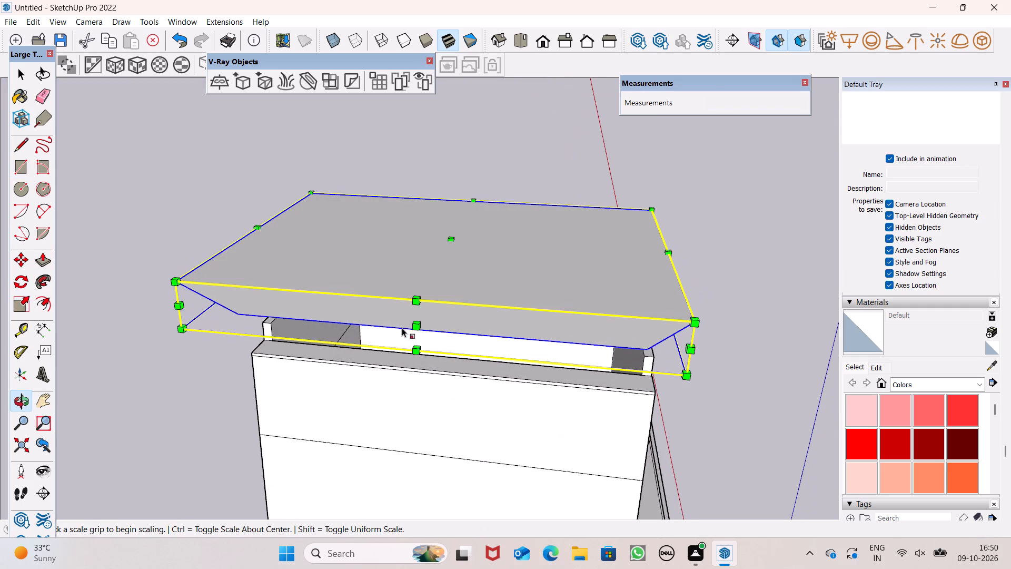
drag(417, 326, 395, 352)
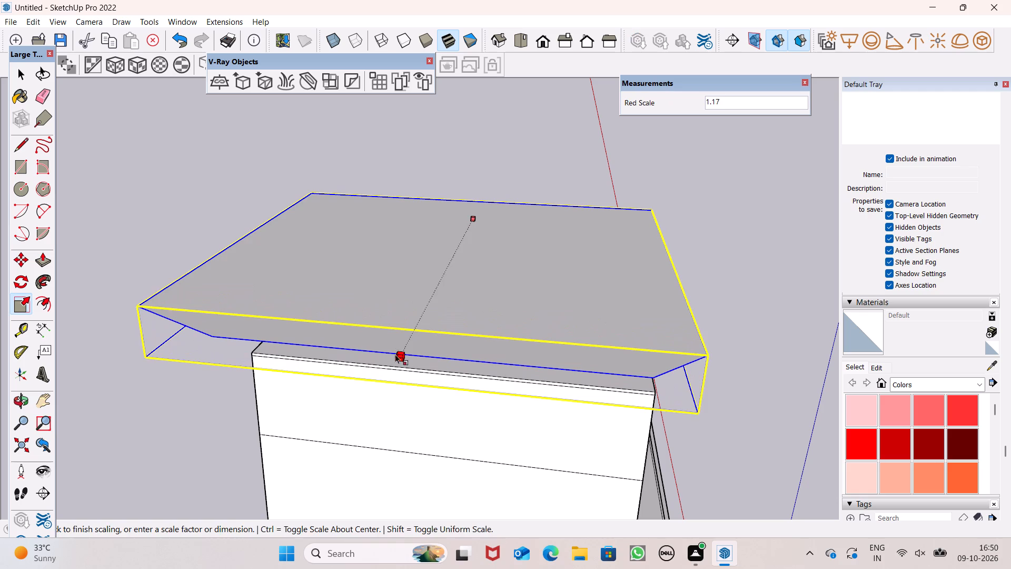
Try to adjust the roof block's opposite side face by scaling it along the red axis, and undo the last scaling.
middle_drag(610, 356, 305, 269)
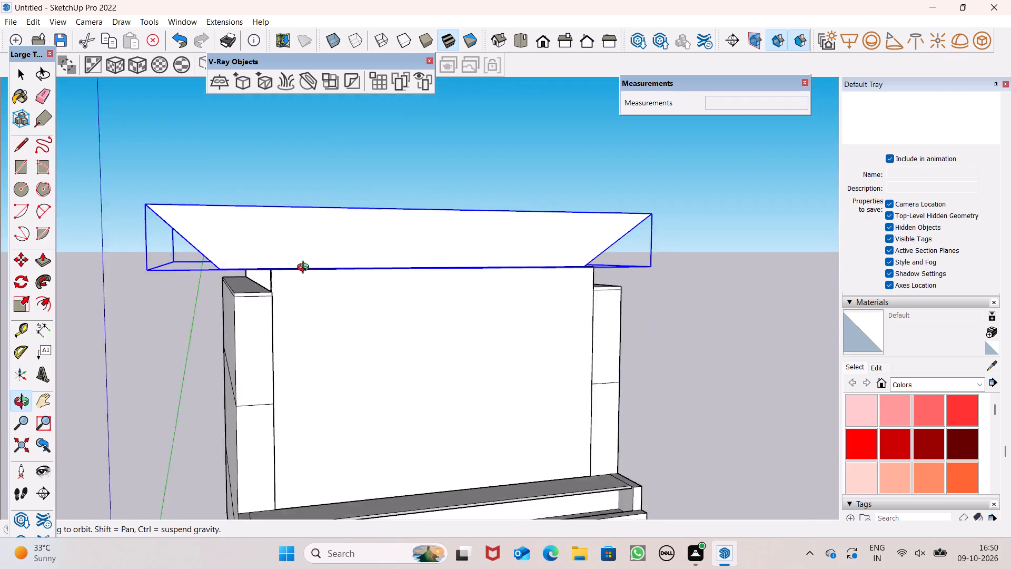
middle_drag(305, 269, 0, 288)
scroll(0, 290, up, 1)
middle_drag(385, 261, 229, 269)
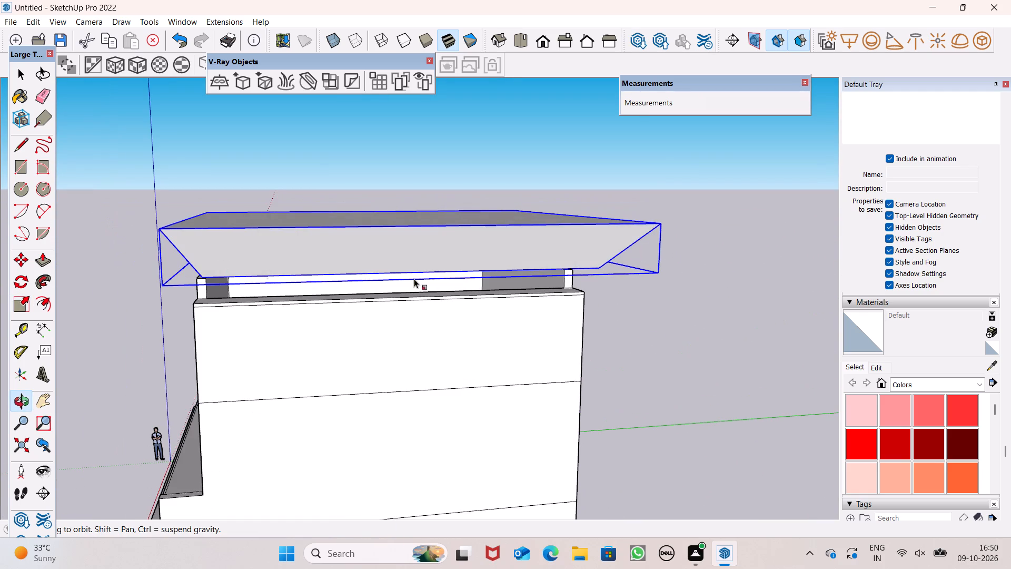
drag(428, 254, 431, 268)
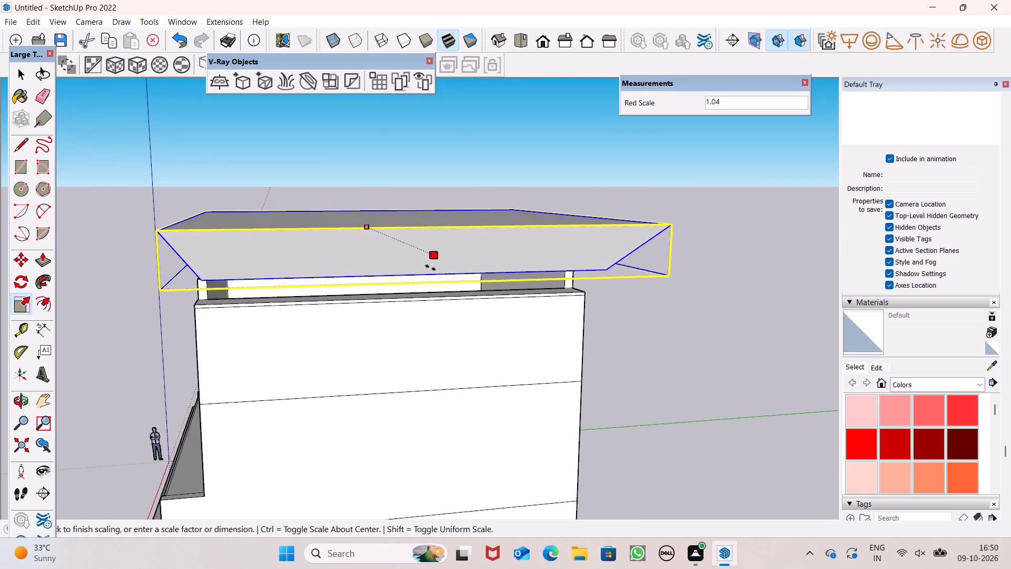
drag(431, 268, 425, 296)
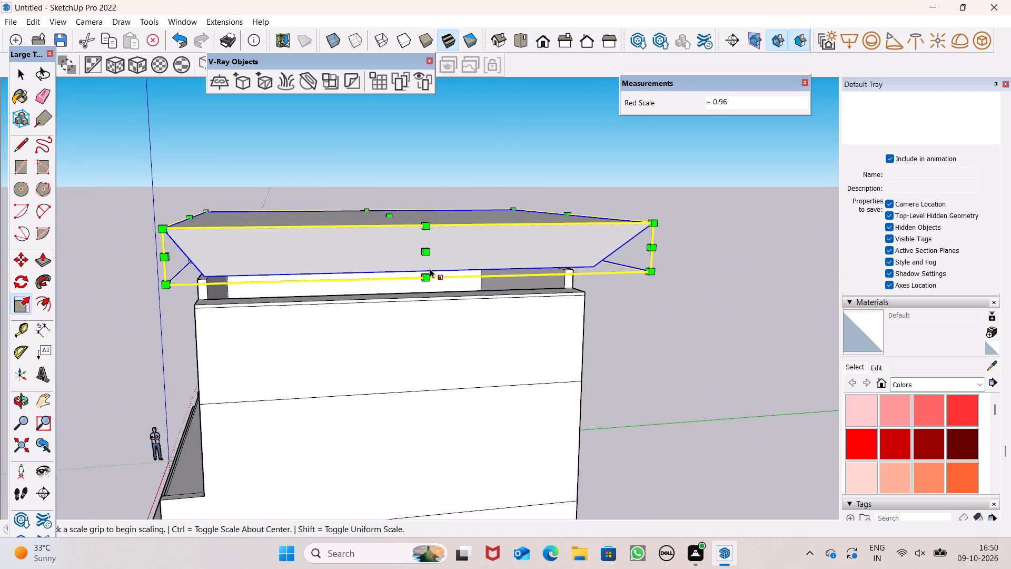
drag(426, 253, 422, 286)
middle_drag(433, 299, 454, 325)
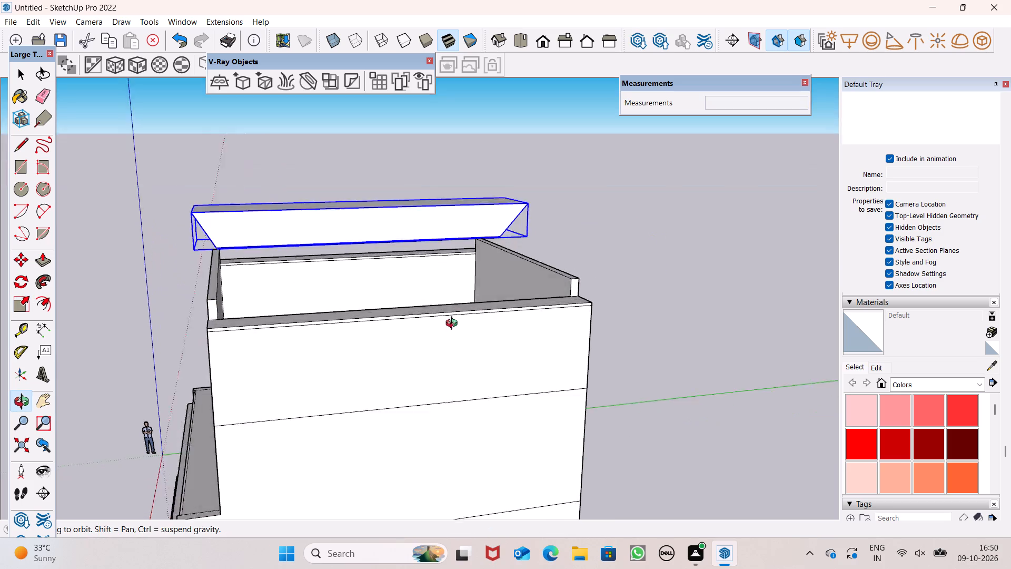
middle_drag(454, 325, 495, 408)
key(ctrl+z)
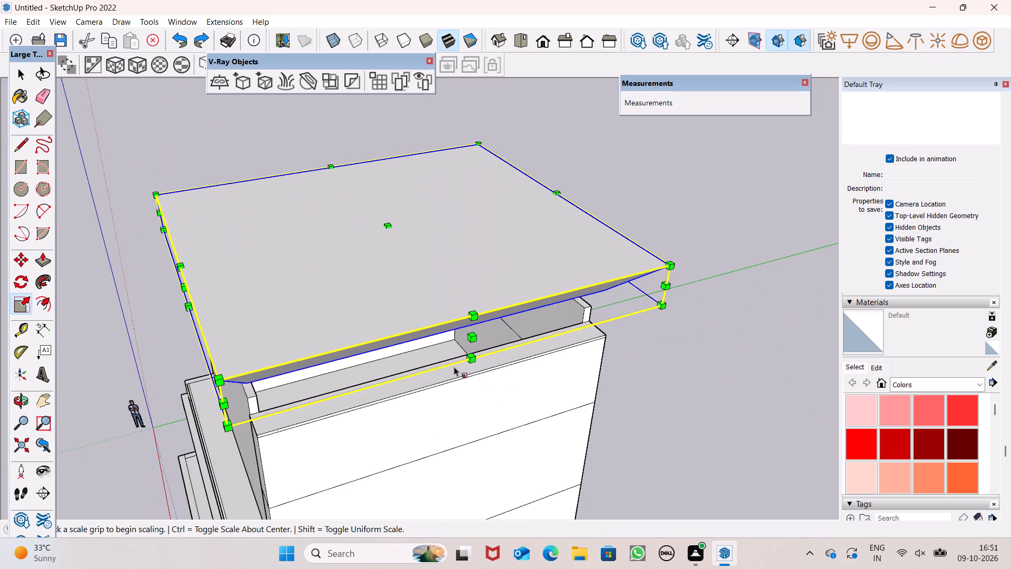
Scale the roof block's opposite side face along the red axis to 1.05, and stretch it further past that side wall's top.
drag(471, 340, 476, 358)
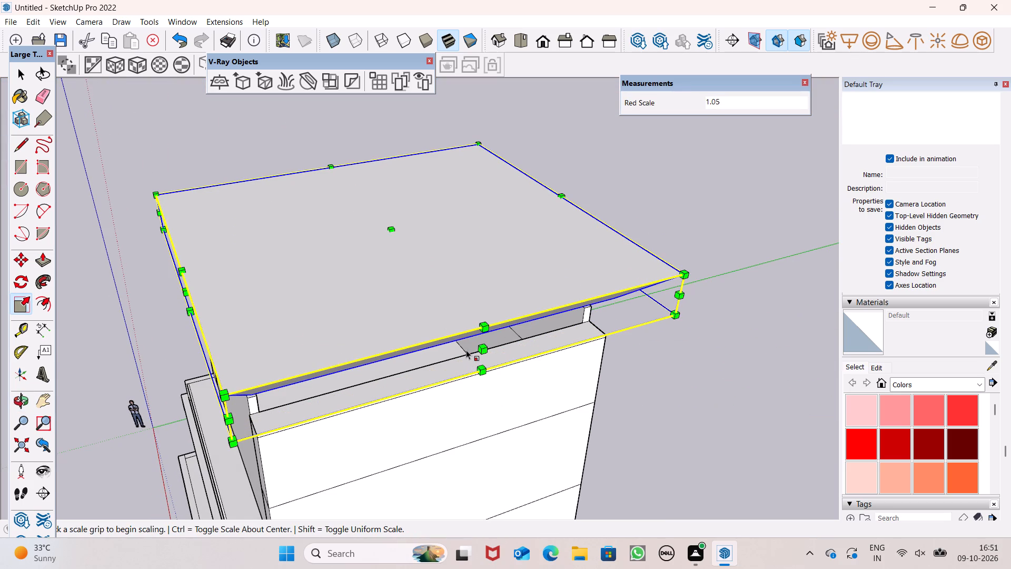
drag(482, 351, 492, 388)
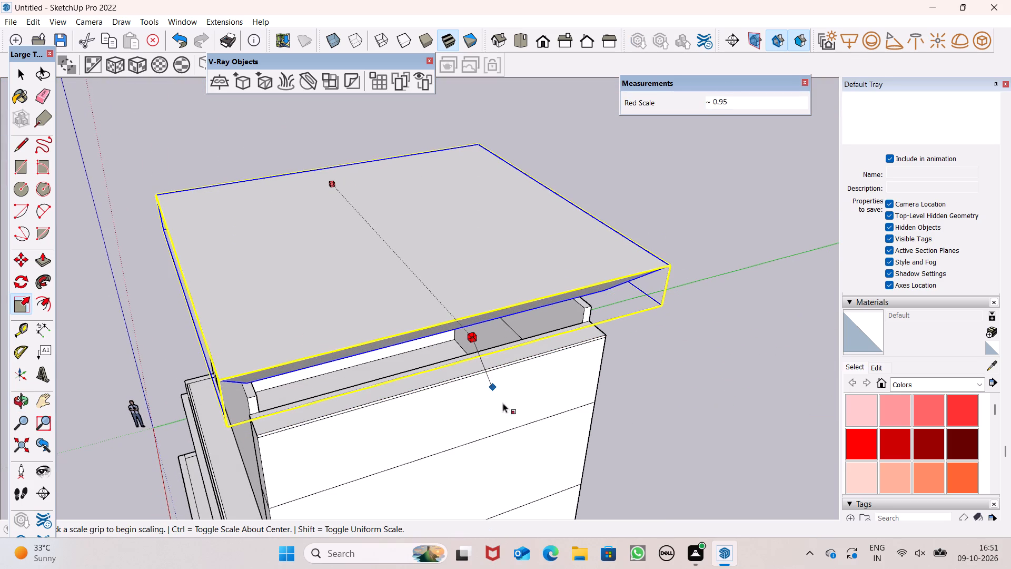
key(ctrl+z)
middle_drag(499, 390, 578, 338)
scroll(578, 338, up, 1)
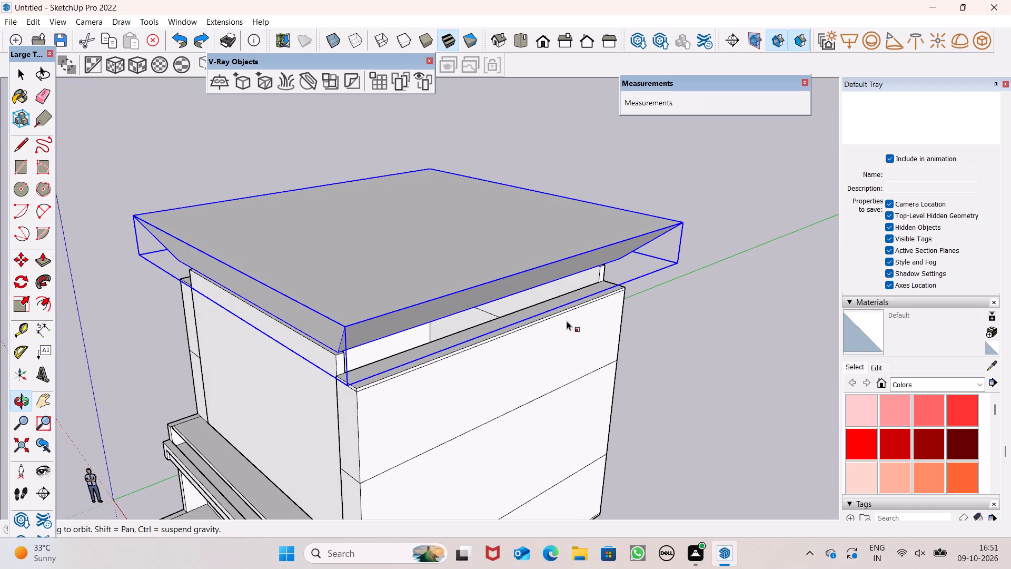
drag(547, 279, 582, 296)
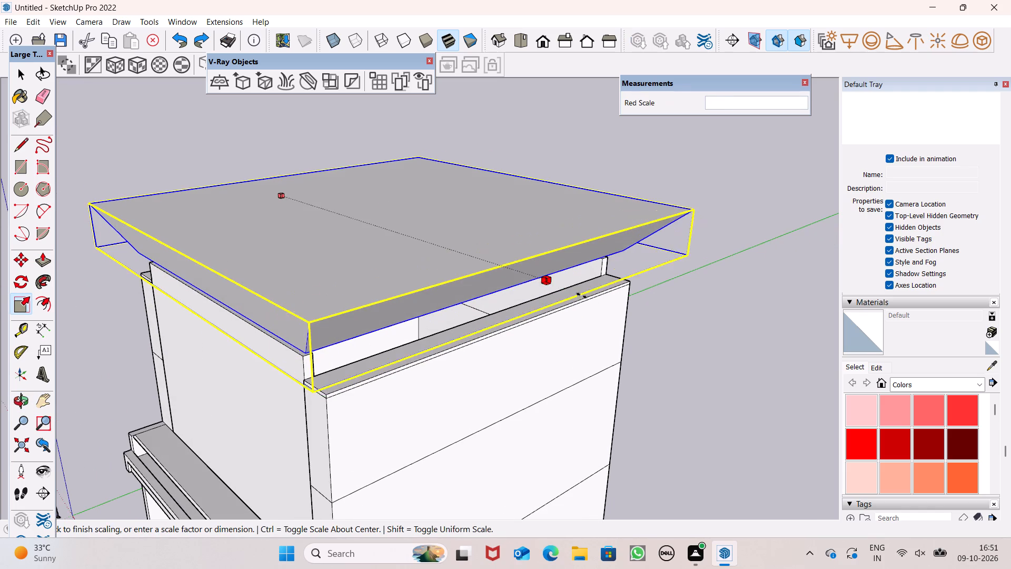
drag(582, 296, 606, 319)
drag(531, 279, 567, 297)
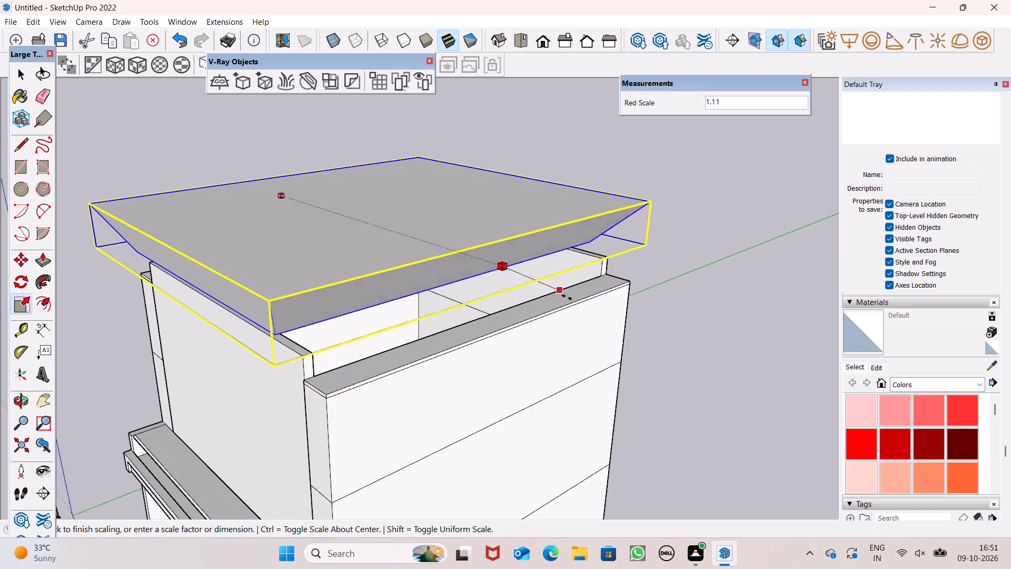
drag(567, 297, 631, 362)
Pull the extended side face of the roof block back in by scaling it along the red axis to 0.95.
middle_drag(583, 374, 623, 319)
scroll(593, 358, up, 1)
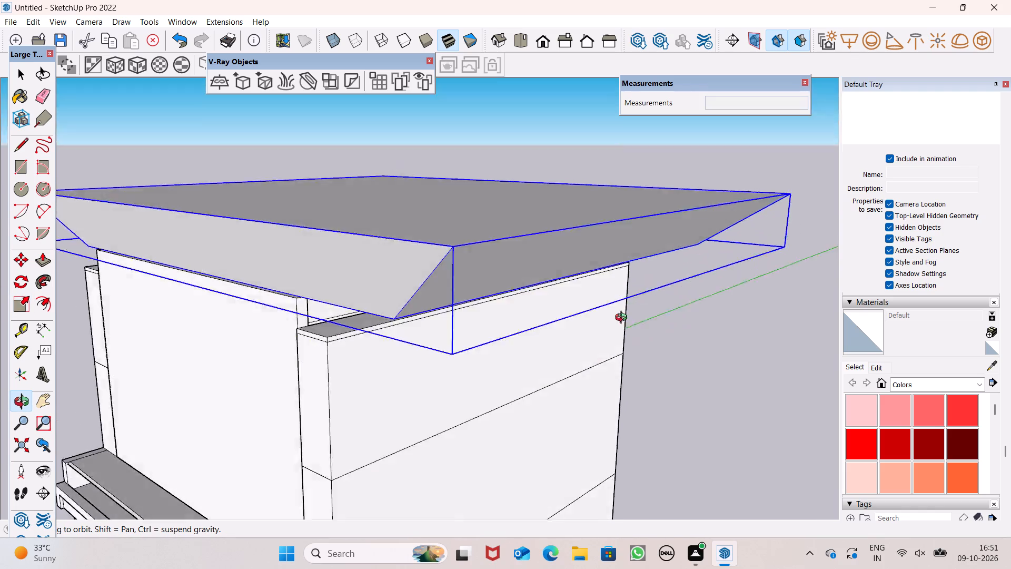
scroll(623, 319, up, 1)
middle_drag(623, 319, 621, 326)
middle_drag(621, 327, 617, 195)
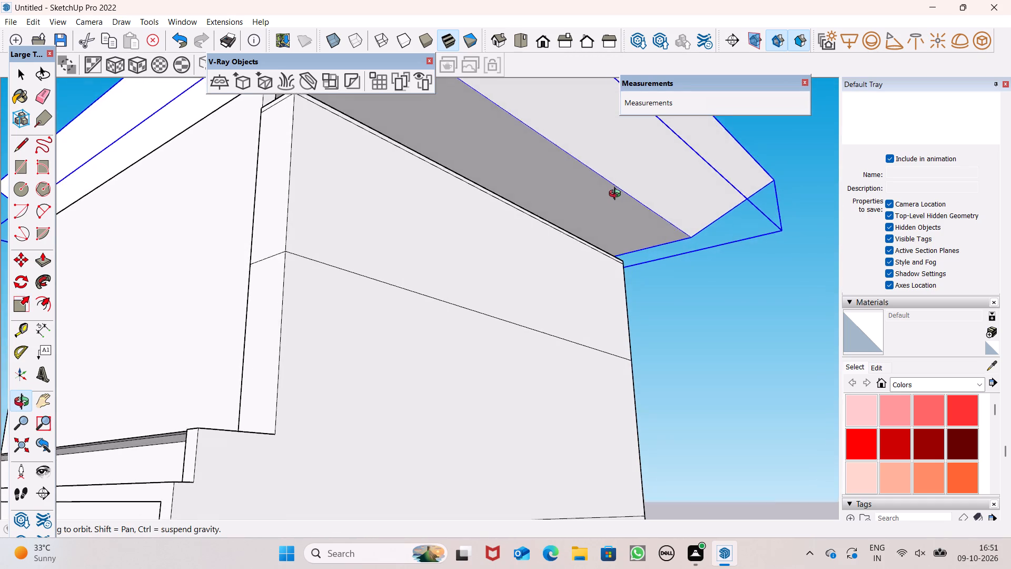
middle_drag(617, 195, 614, 199)
scroll(611, 217, down, 1)
scroll(604, 236, up, 1)
scroll(600, 244, down, 10)
middle_drag(638, 241, 480, 420)
scroll(674, 246, up, 4)
drag(618, 256, 602, 245)
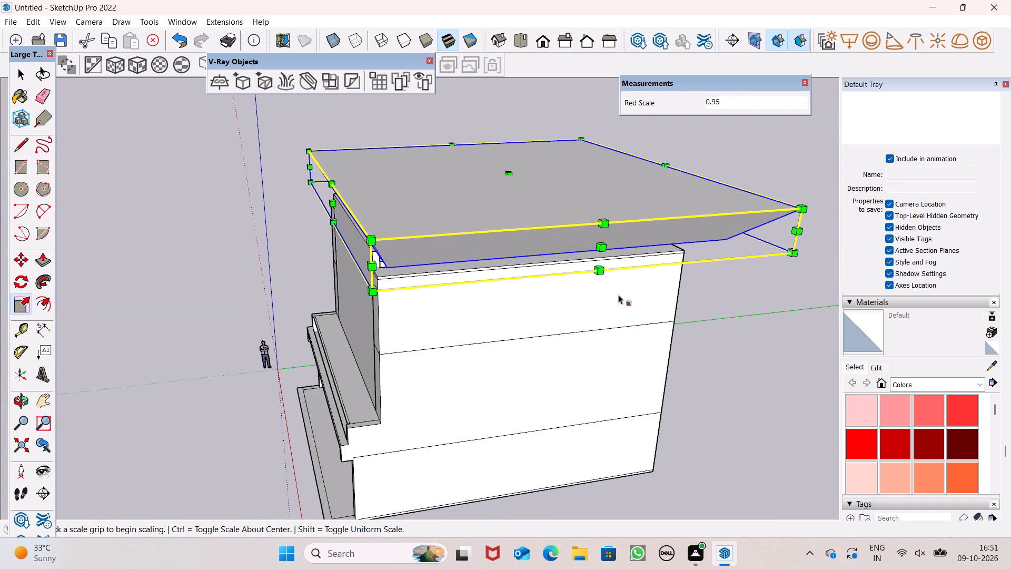
Examine the roof block's underside against the adjusted side wall's top edge, and deselect the block.
middle_drag(618, 295, 617, 145)
scroll(527, 163, up, 6)
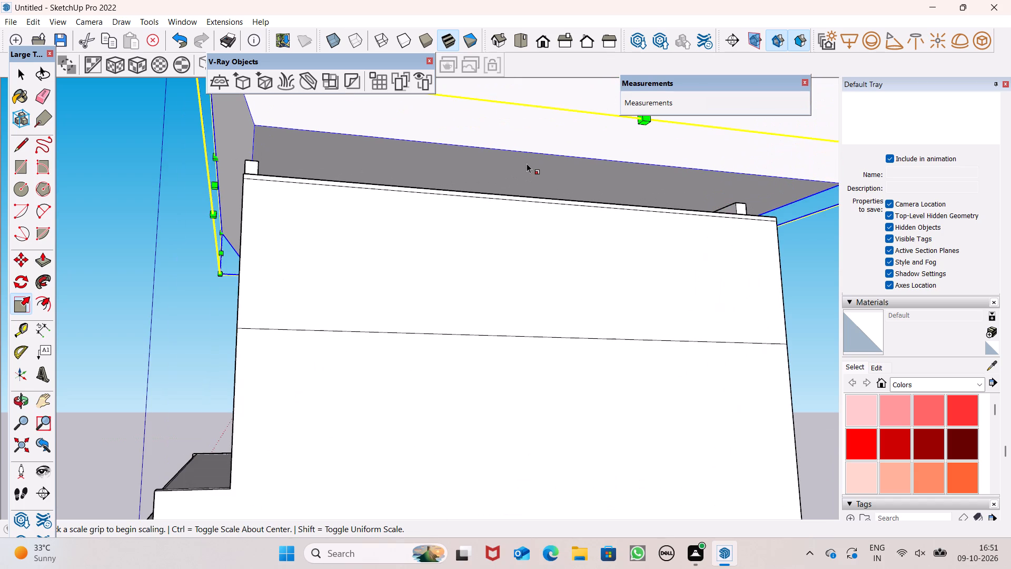
key(space)
click(489, 154)
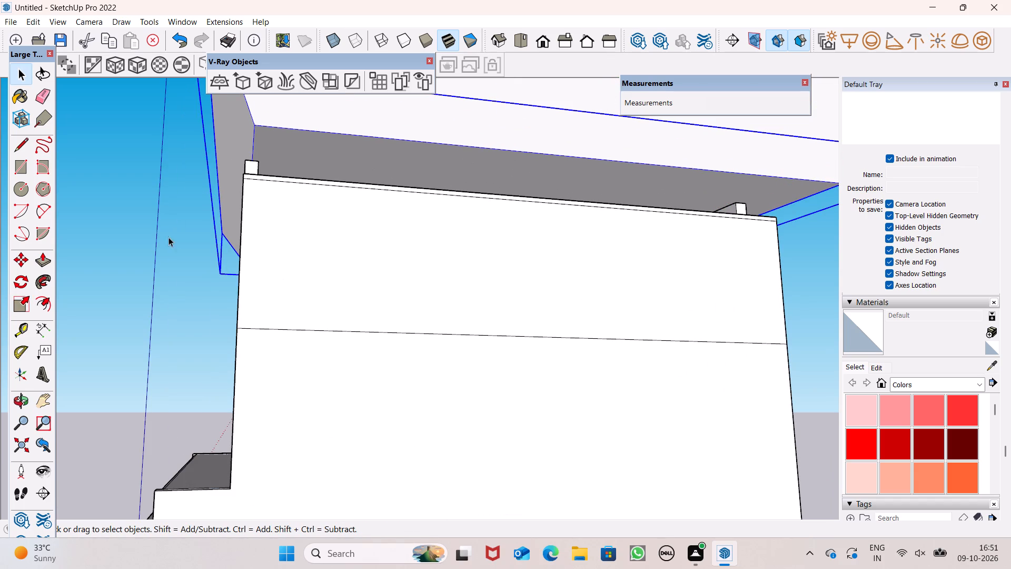
click(19, 305)
middle_drag(410, 190, 385, 256)
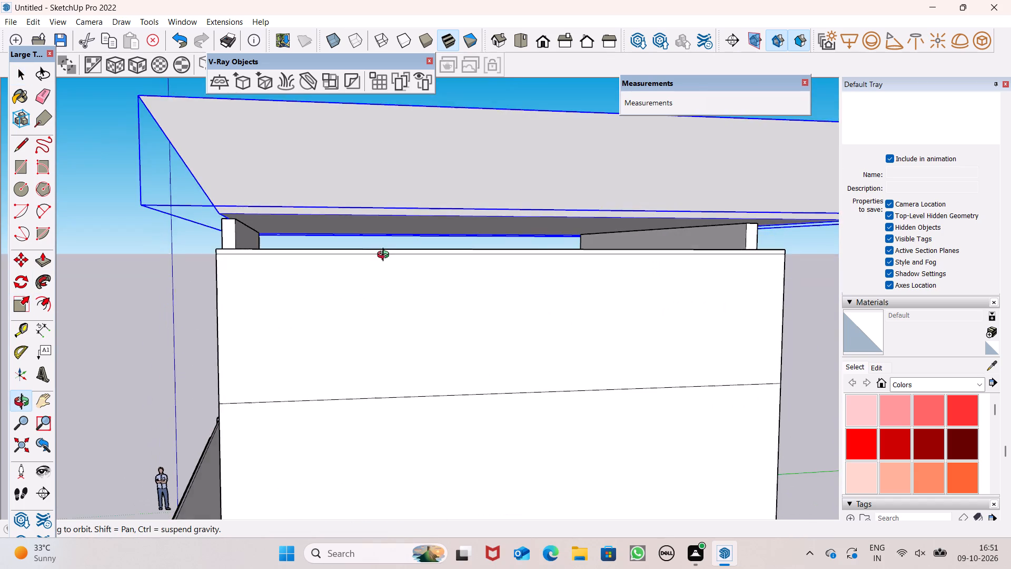
middle_drag(385, 256, 392, 230)
key(space)
scroll(432, 206, down, 3)
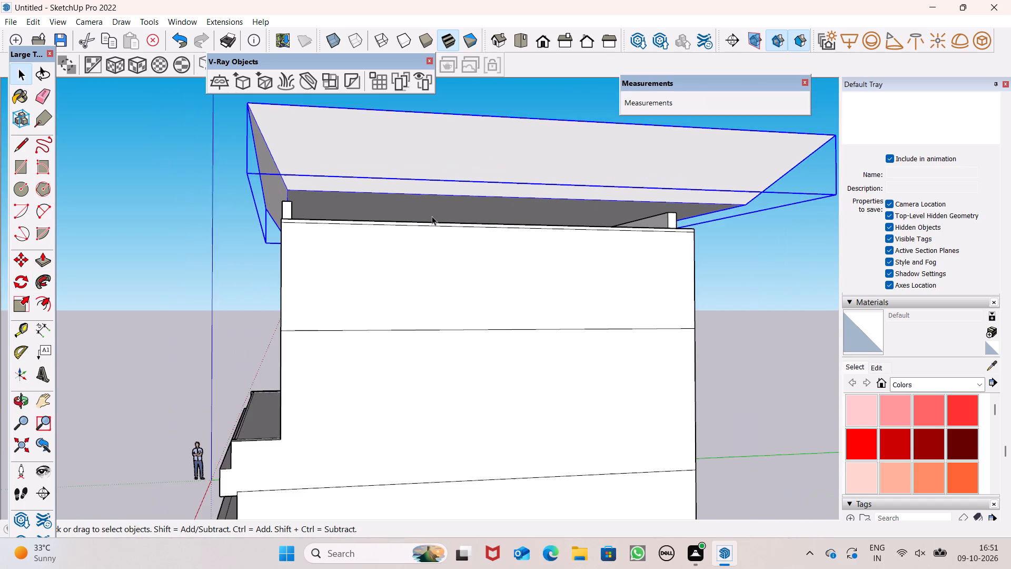
scroll(432, 219, down, 4)
click(739, 272)
scroll(621, 239, down, 5)
Examine the roof block's overhang around the whole building from the front, sides and rear.
middle_drag(601, 241, 608, 299)
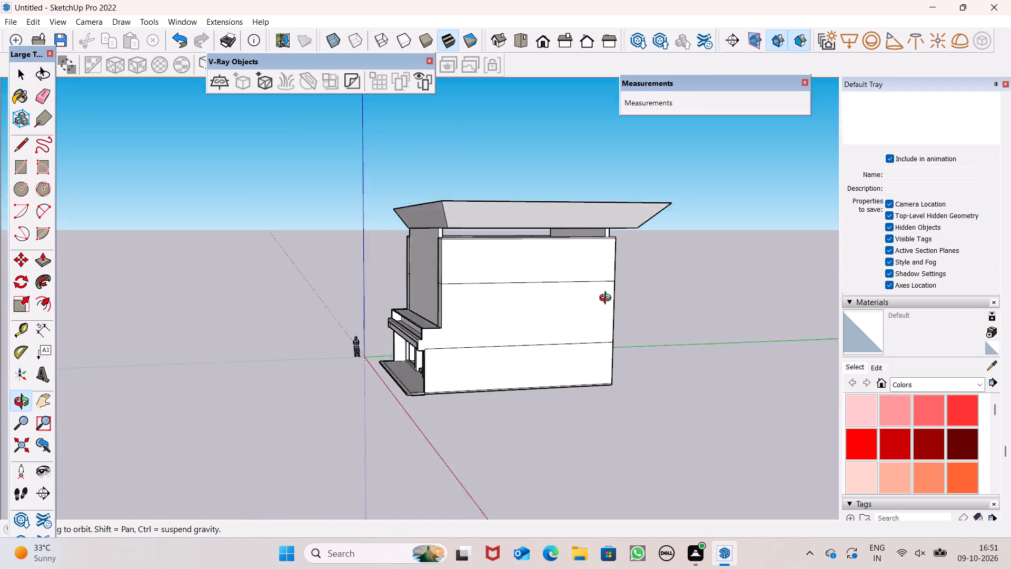
middle_drag(608, 299, 916, 470)
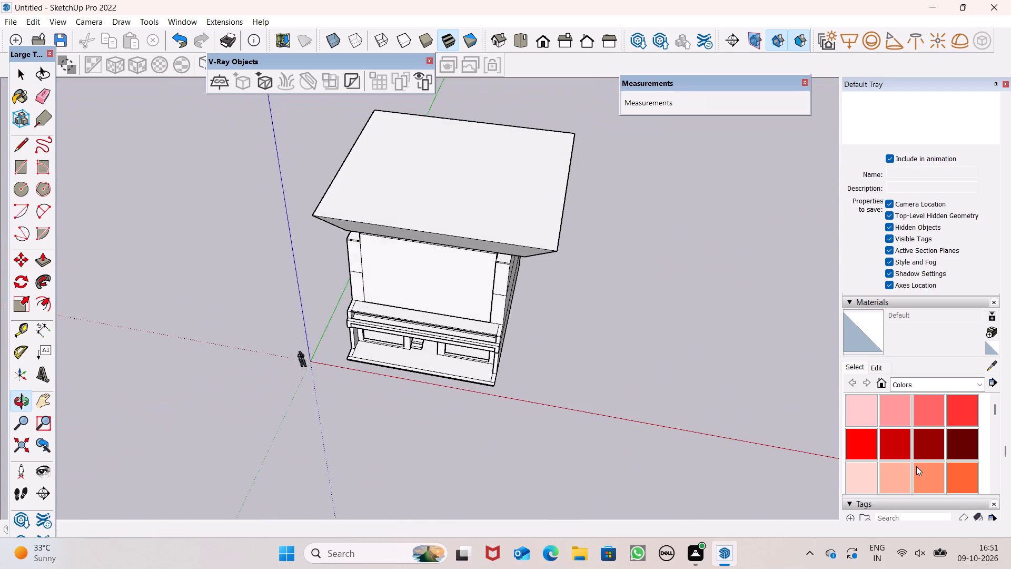
scroll(754, 387, up, 1)
middle_drag(754, 387, 1010, 348)
middle_drag(597, 331, 845, 306)
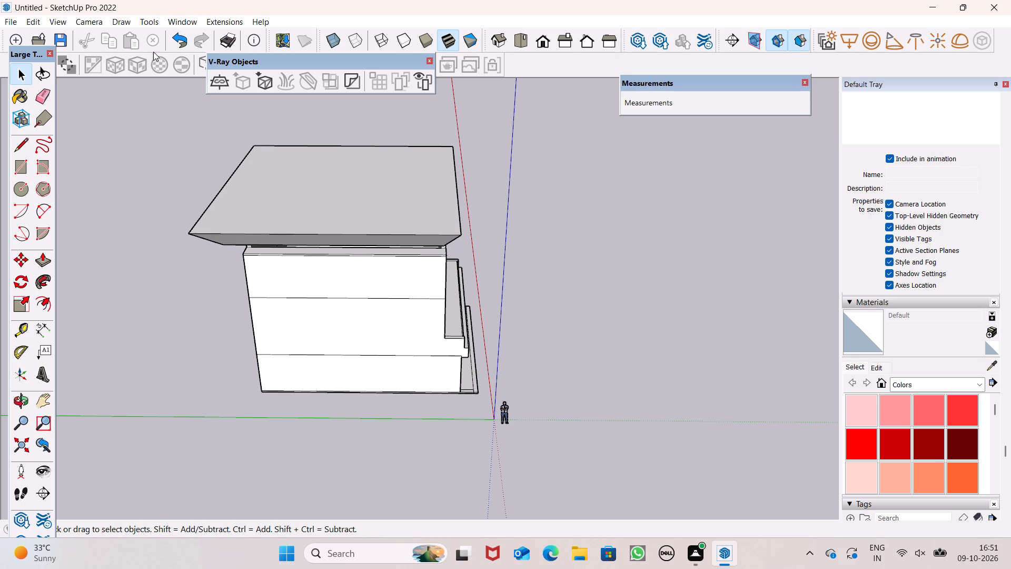
scroll(257, 259, down, 3)
middle_drag(331, 289, 247, 237)
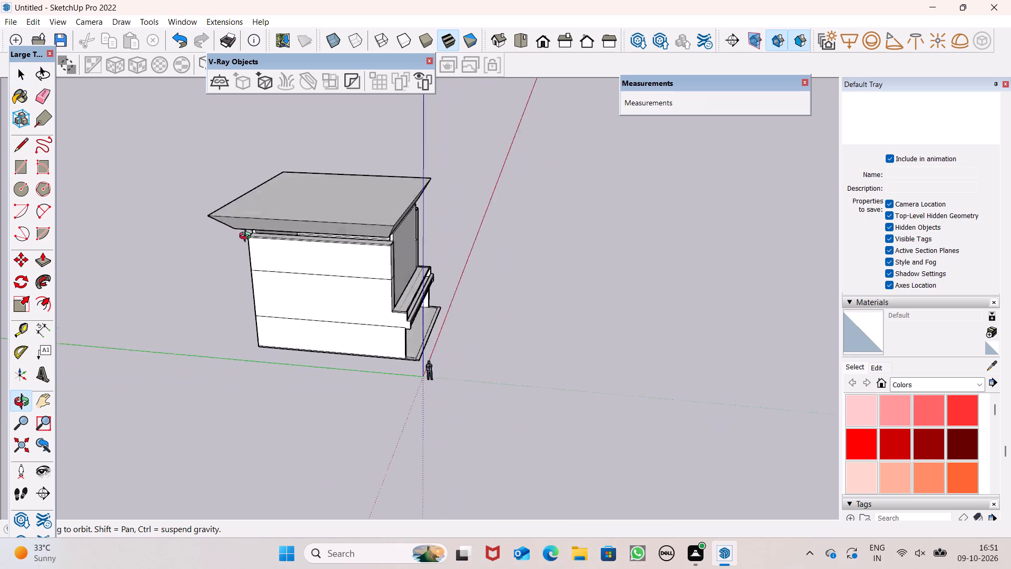
middle_drag(247, 237, 134, 199)
scroll(345, 238, up, 7)
middle_drag(378, 209, 722, 267)
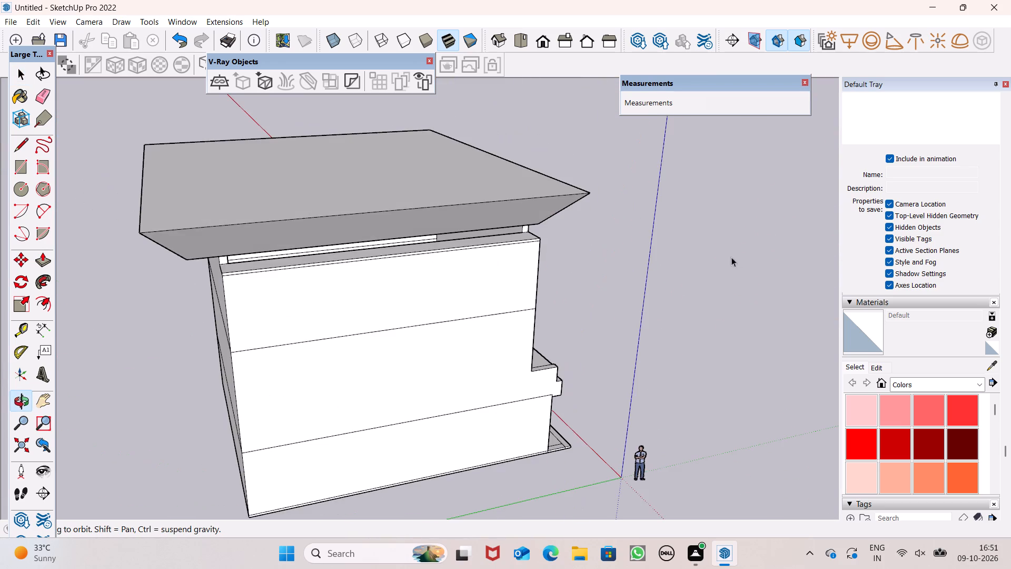
Check the roof block's overhang and undo its most recent scale changes.
middle_drag(309, 256, 484, 218)
scroll(484, 218, up, 1)
click(396, 202)
scroll(408, 188, down, 4)
middle_drag(433, 242, 765, 334)
scroll(688, 318, down, 1)
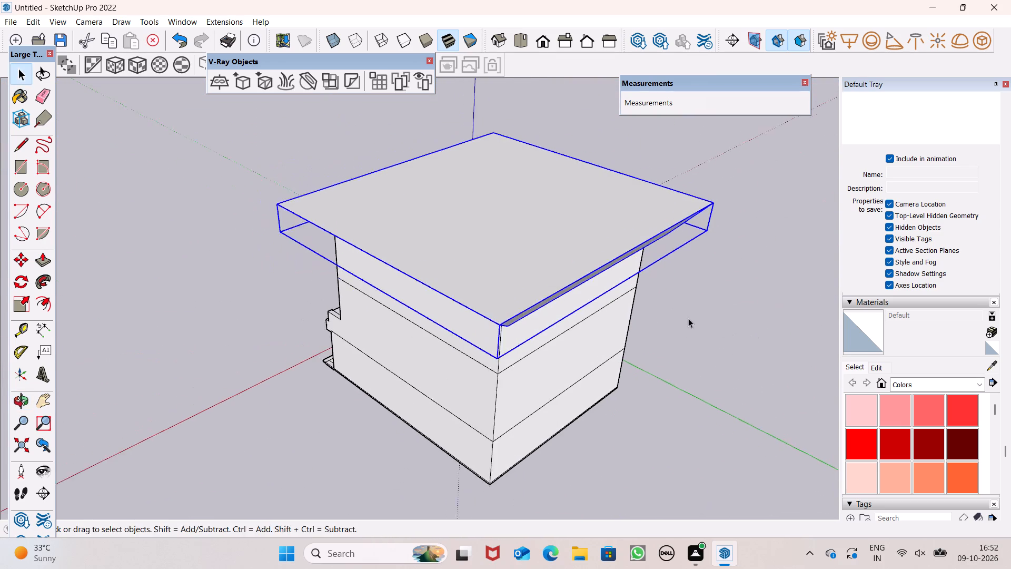
scroll(688, 318, down, 2)
middle_drag(658, 309, 518, 271)
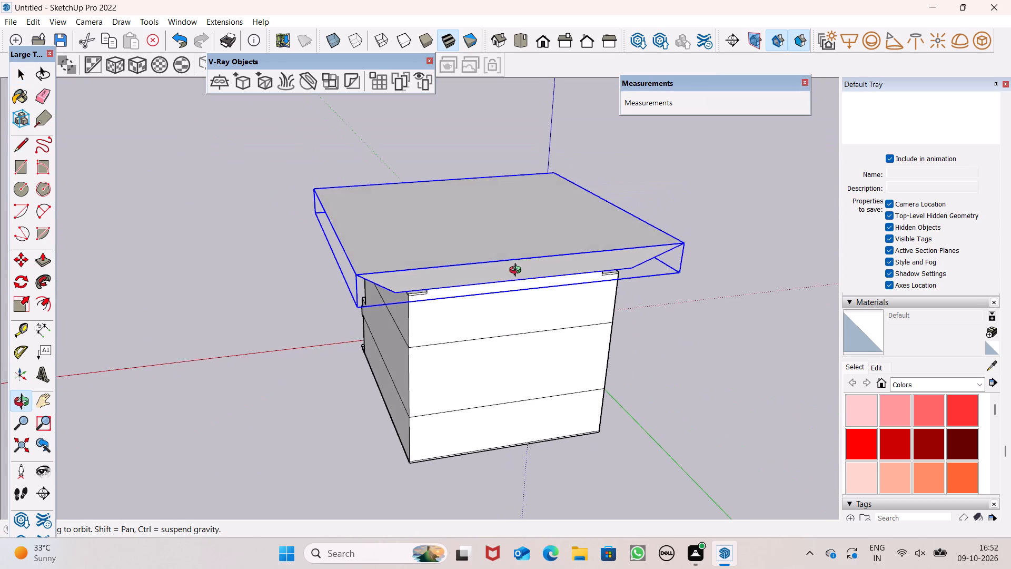
middle_drag(518, 271, 442, 279)
middle_drag(499, 295, 717, 202)
scroll(499, 295, up, 1)
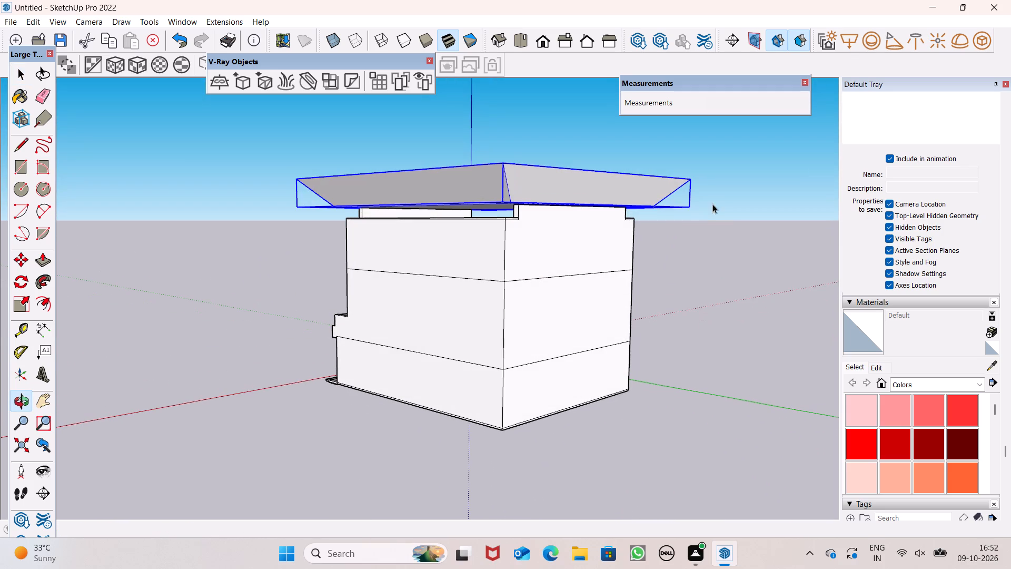
key(ctrl+z)
key(ctrl+z)
key(ctrl+z)
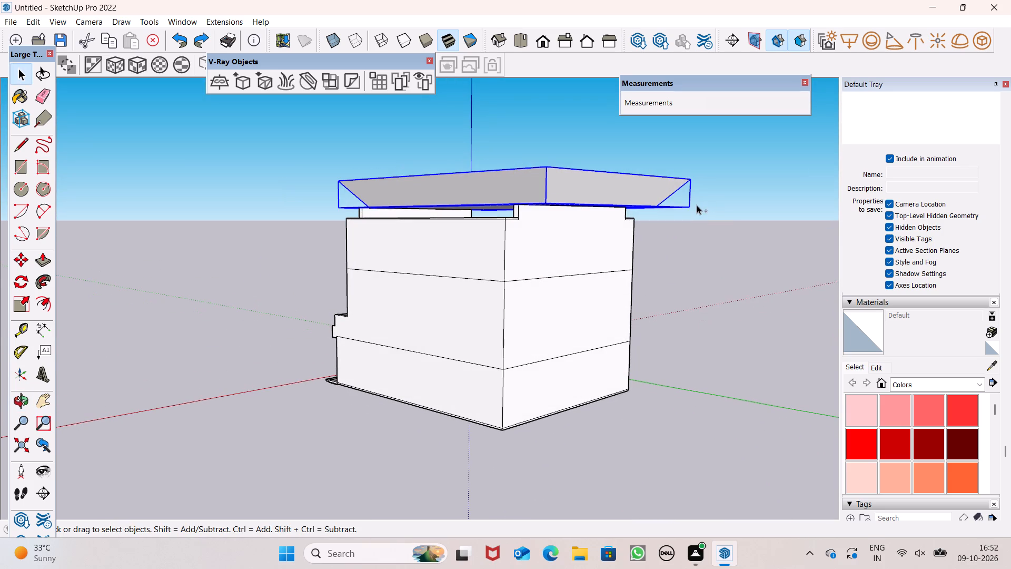
key(ctrl+z)
key(ctrl+z)
key(ctrl+z)
Examine the roof block's overhang from the front and both sides, and deselect it.
middle_drag(645, 202, 935, 287)
scroll(935, 293, up, 2)
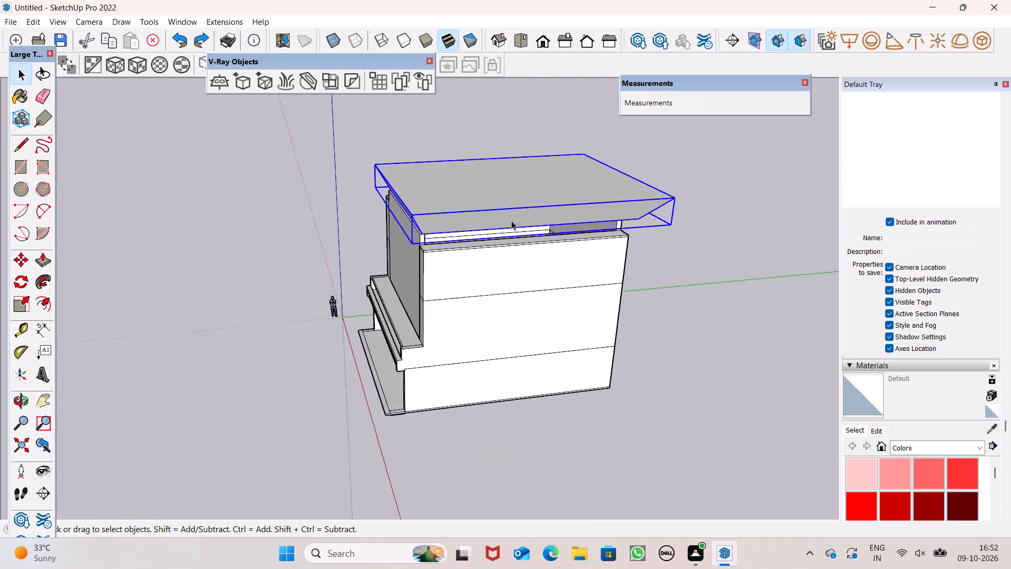
middle_drag(511, 221, 788, 191)
scroll(526, 172, up, 4)
middle_drag(503, 192, 610, 158)
scroll(381, 178, up, 1)
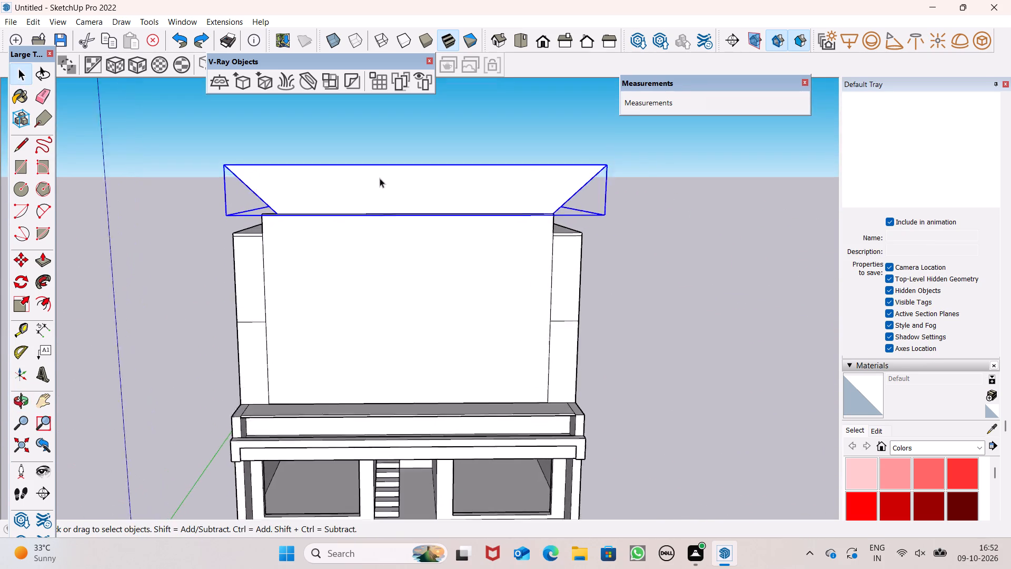
scroll(380, 178, up, 2)
middle_drag(254, 242, 627, 224)
scroll(645, 244, up, 1)
scroll(552, 165, down, 1)
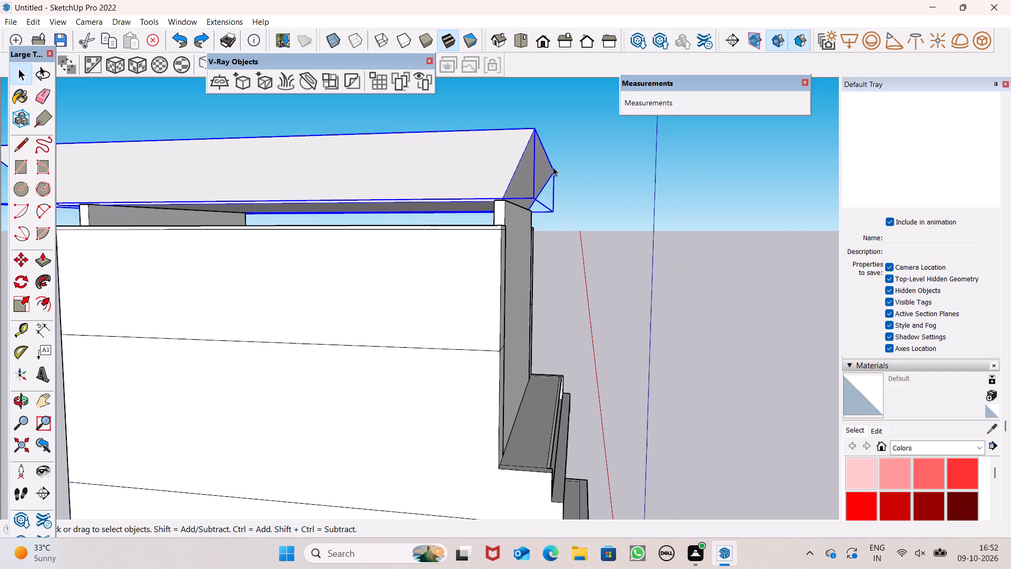
middle_drag(530, 259, 0, 253)
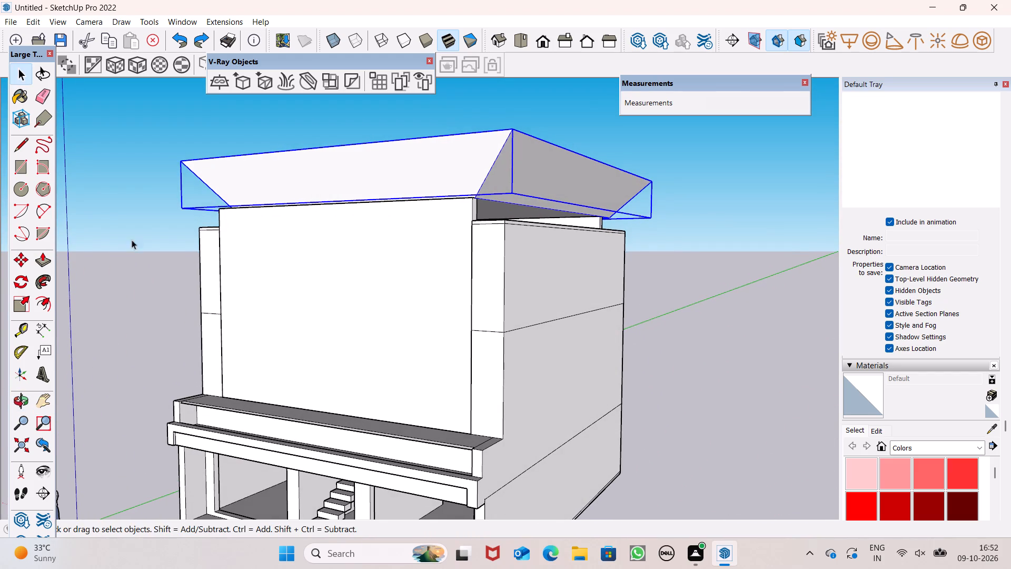
key(space)
key(space)
click(762, 241)
Examine the open gap between the roof block's underside and the side wall tops from the front, sides and rear.
scroll(676, 236, down, 5)
middle_drag(661, 243, 984, 307)
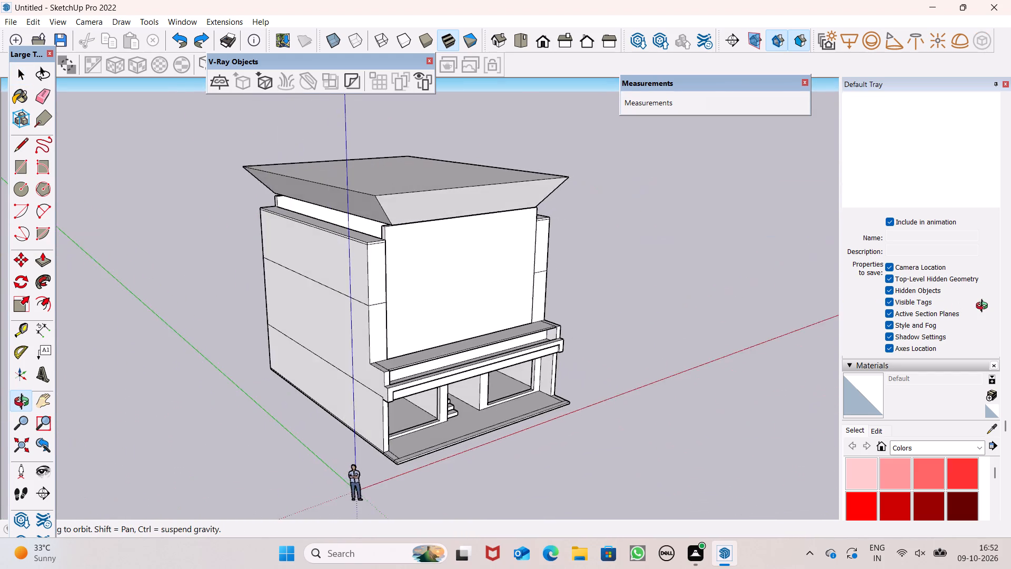
middle_drag(984, 307, 840, 295)
scroll(815, 272, up, 1)
scroll(688, 213, up, 2)
scroll(576, 181, down, 3)
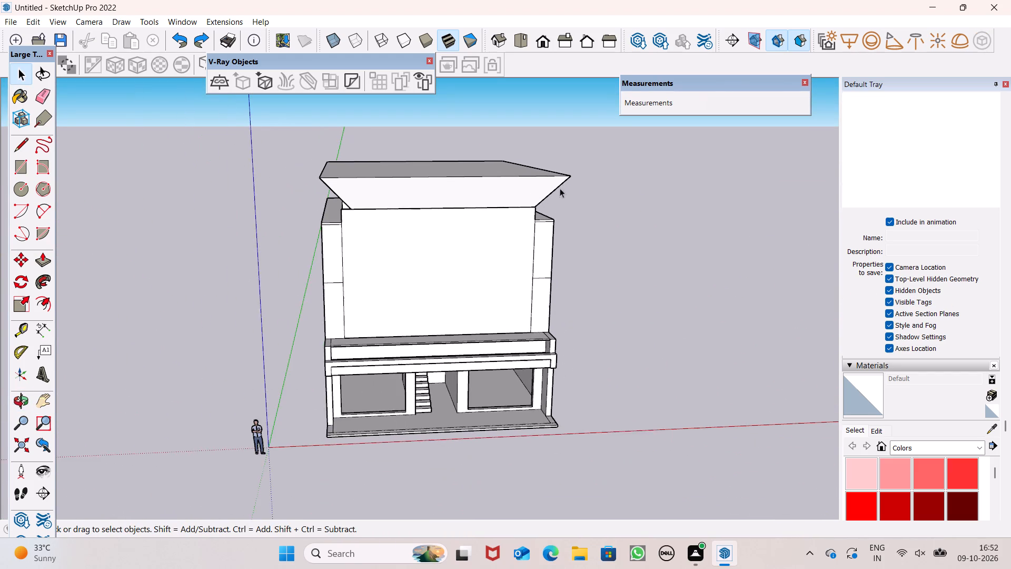
middle_drag(570, 221, 1010, 268)
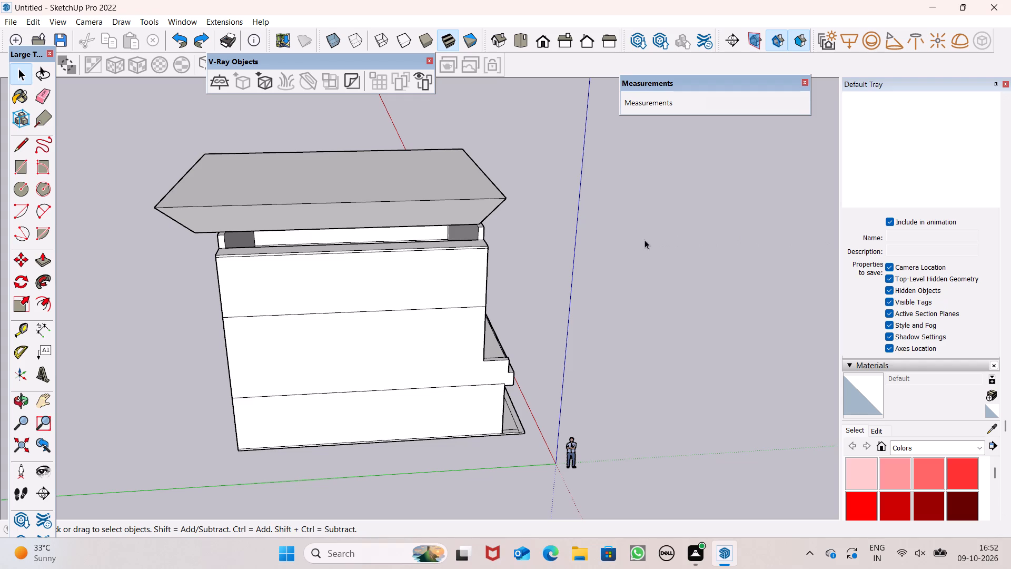
scroll(653, 219, down, 1)
middle_drag(663, 215, 519, 192)
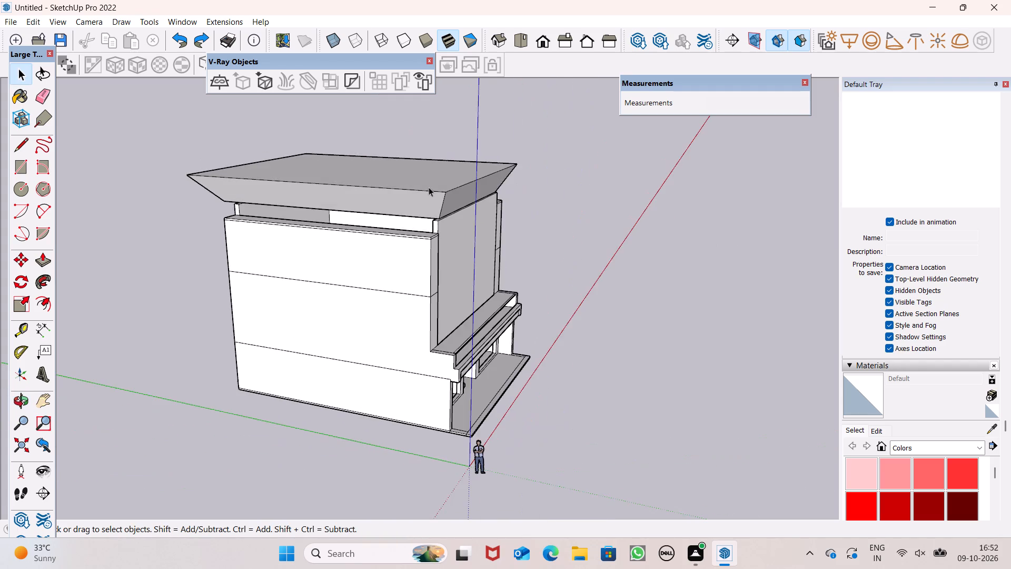
scroll(405, 197, up, 6)
scroll(344, 208, down, 4)
scroll(243, 236, up, 1)
middle_drag(283, 251, 438, 243)
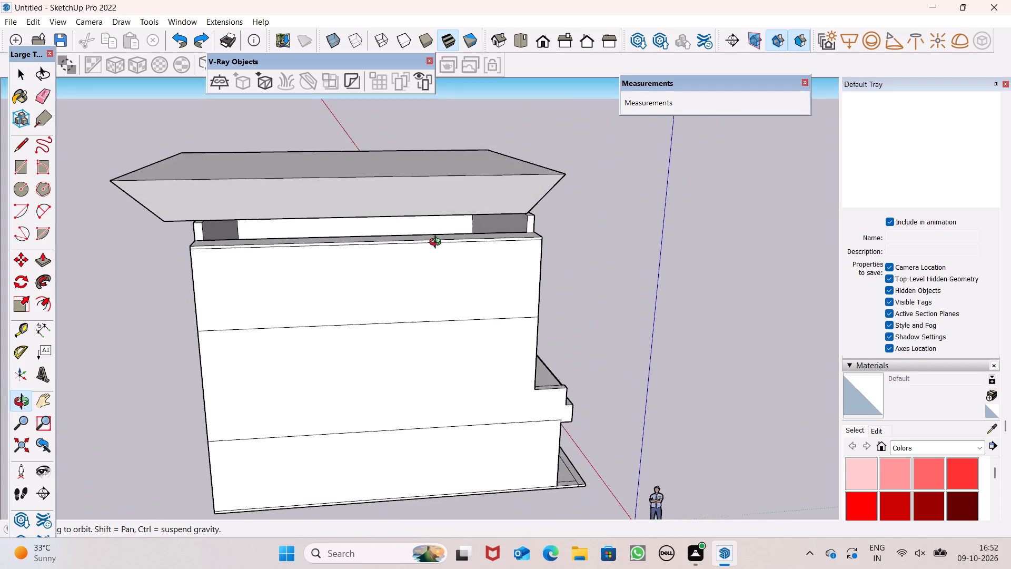
middle_drag(438, 243, 611, 191)
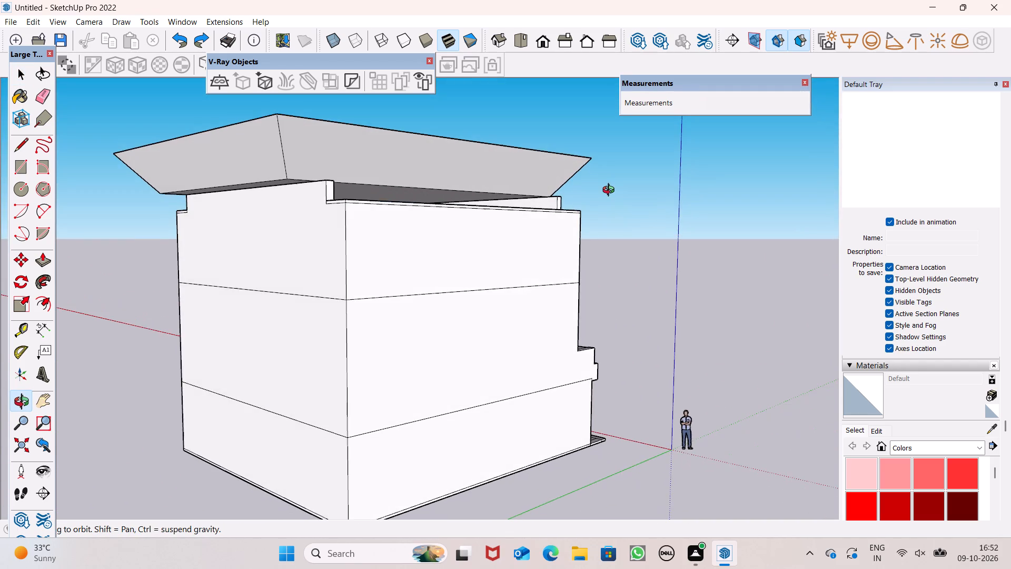
middle_drag(611, 191, 506, 278)
scroll(418, 274, up, 2)
scroll(418, 274, down, 6)
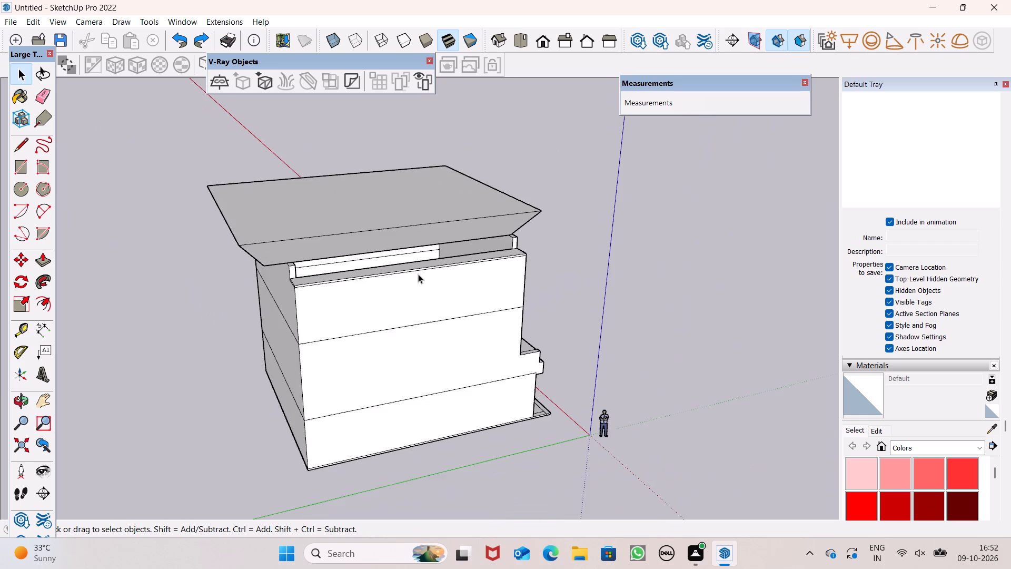
middle_drag(418, 282, 326, 277)
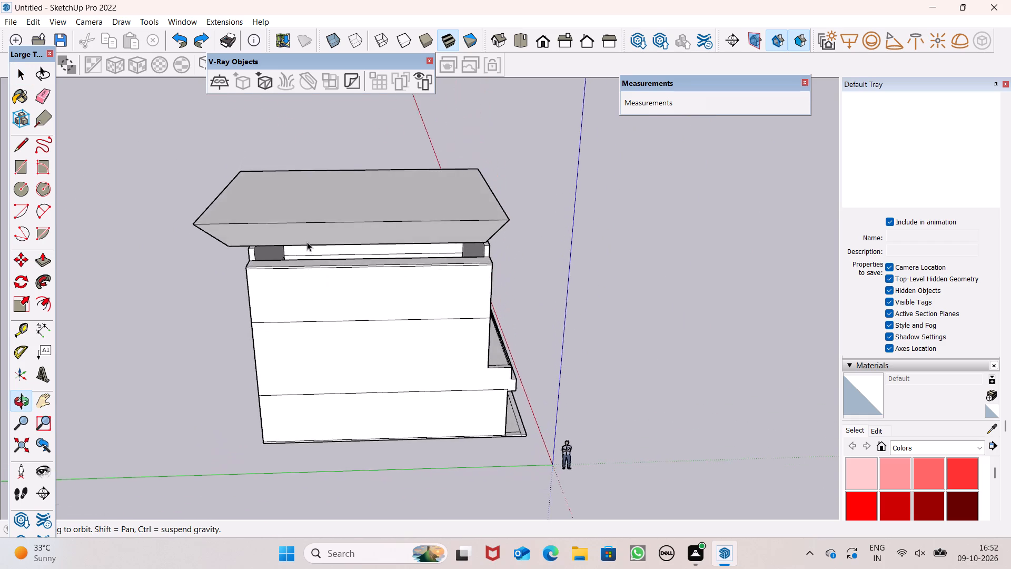
Draw a rectangle about 39' 4" by 1' 8" directly beneath the roof block, spanning the side gap between the end walls.
scroll(307, 242, up, 4)
click(24, 156)
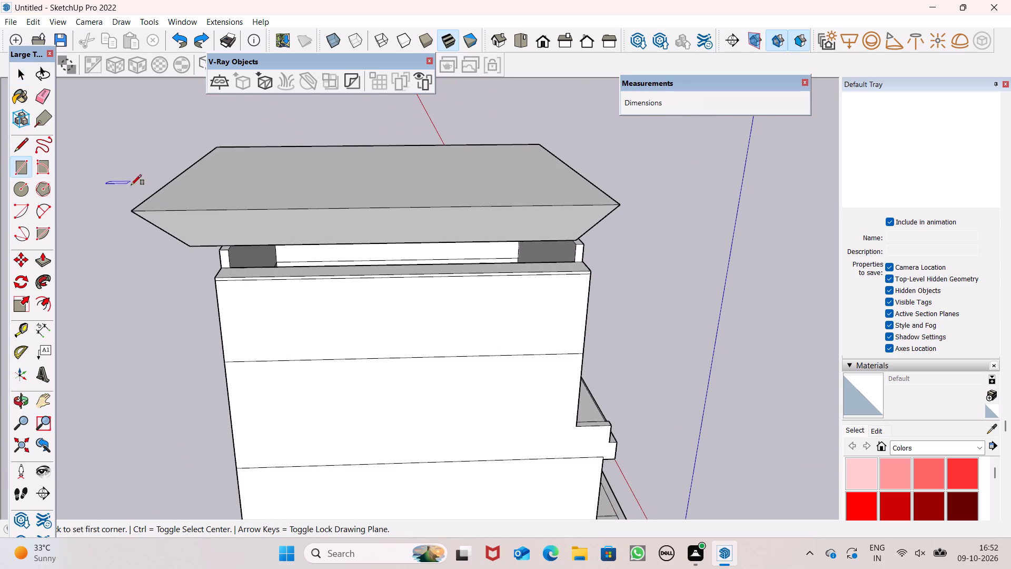
scroll(256, 275, up, 3)
scroll(255, 276, down, 2)
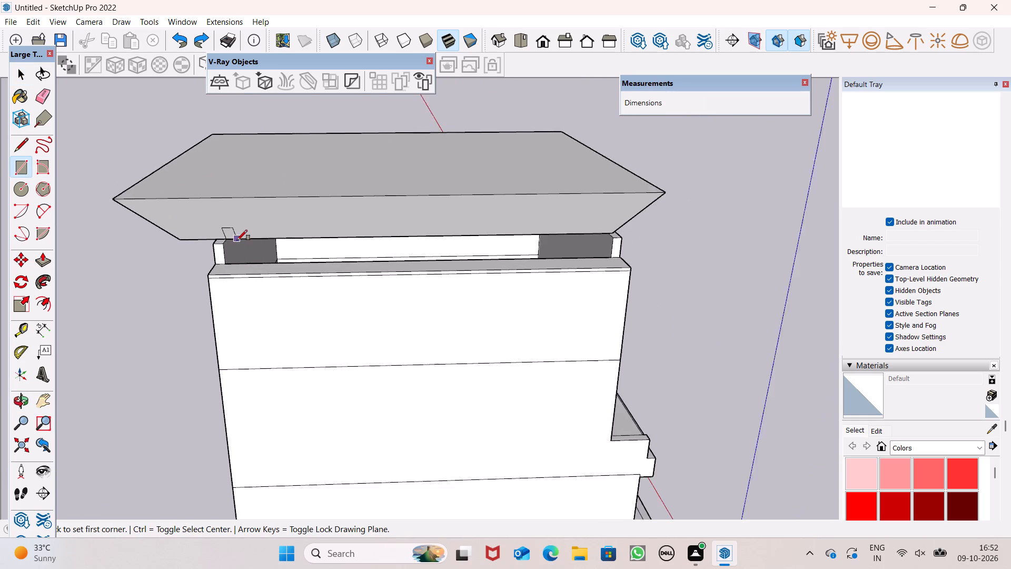
scroll(237, 240, down, 2)
scroll(242, 213, up, 3)
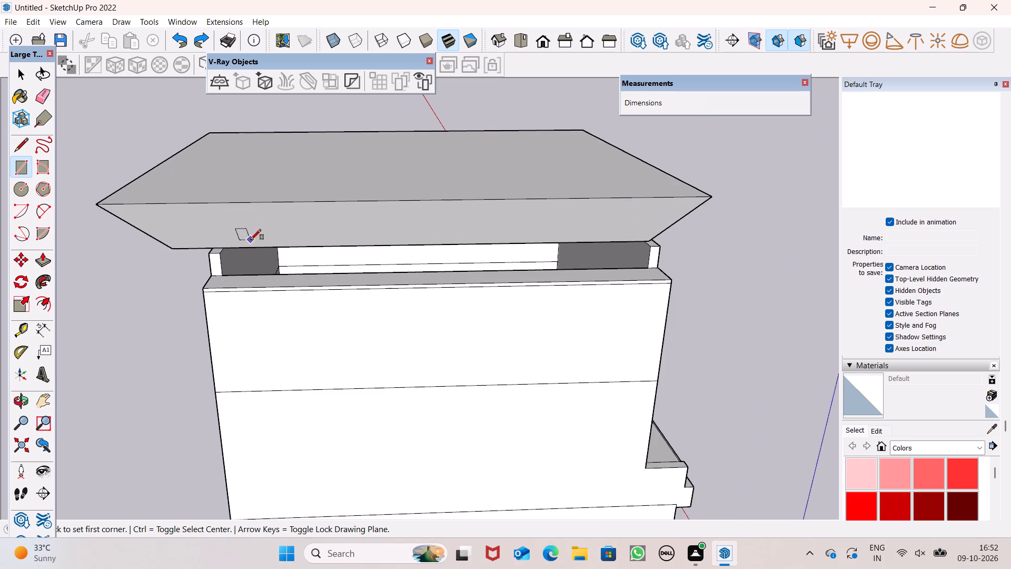
scroll(281, 271, up, 1)
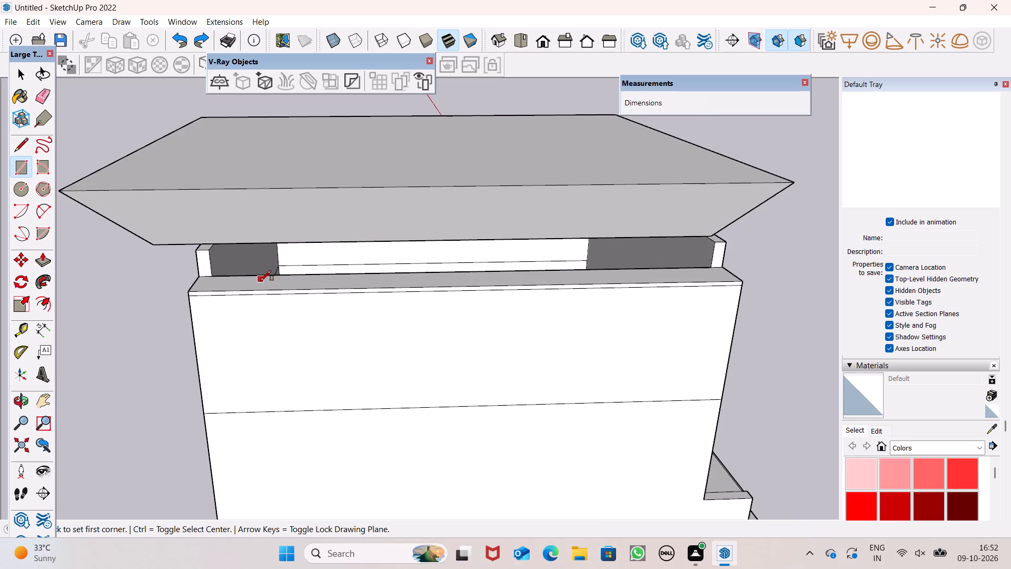
scroll(238, 285, up, 4)
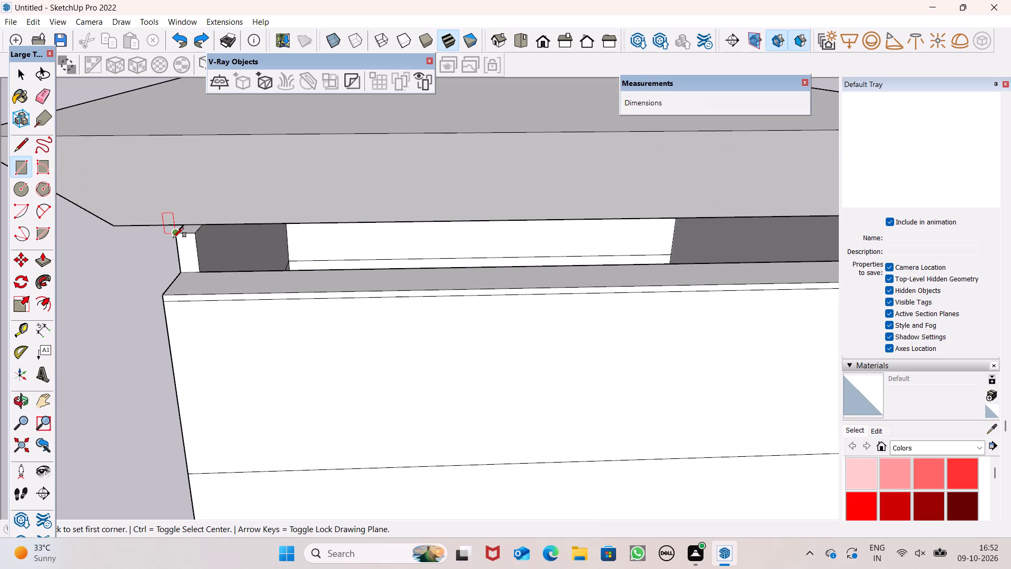
double_click(198, 223)
scroll(289, 282, down, 3)
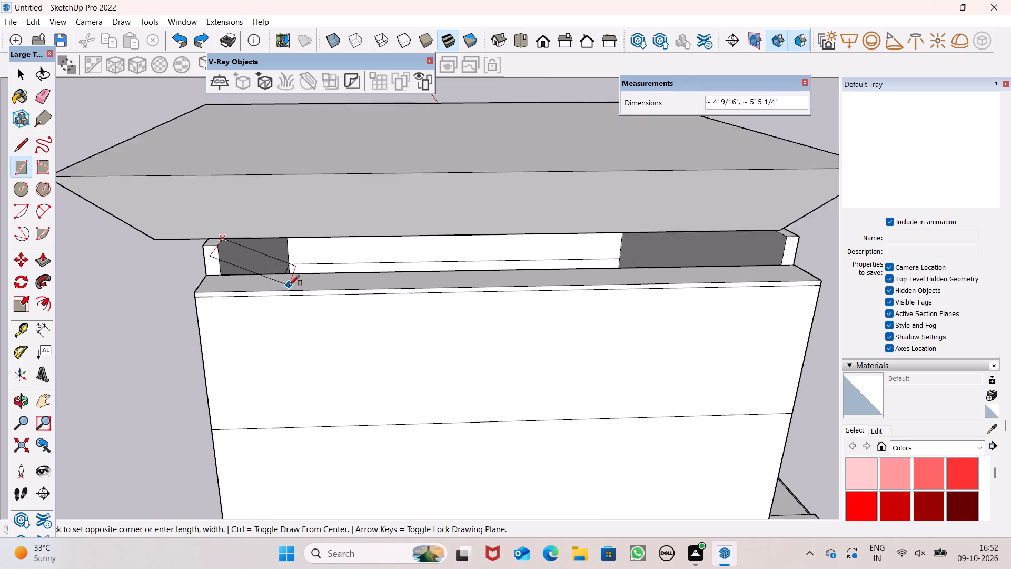
scroll(289, 286, down, 4)
scroll(612, 259, up, 7)
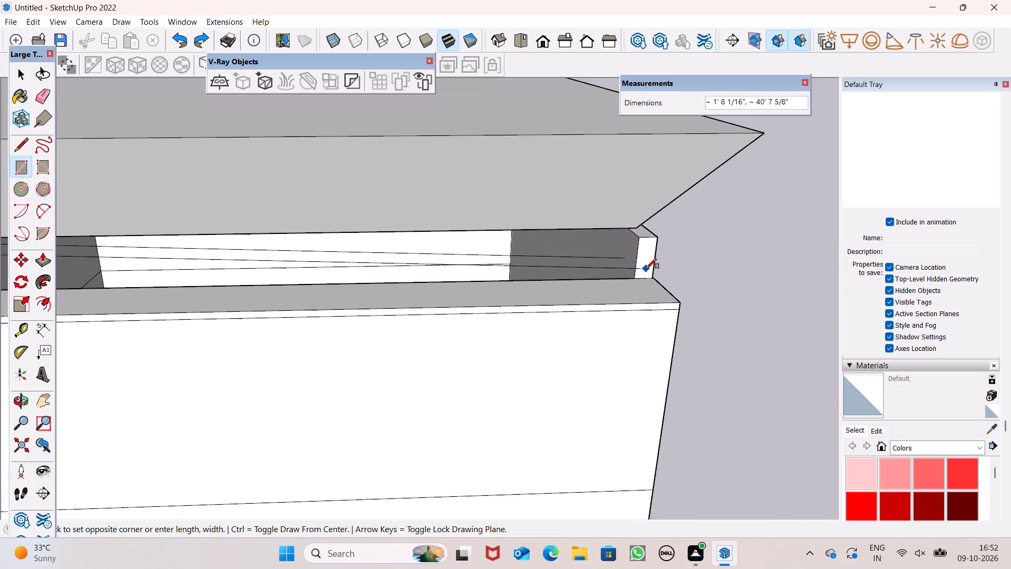
scroll(646, 269, up, 3)
double_click(619, 218)
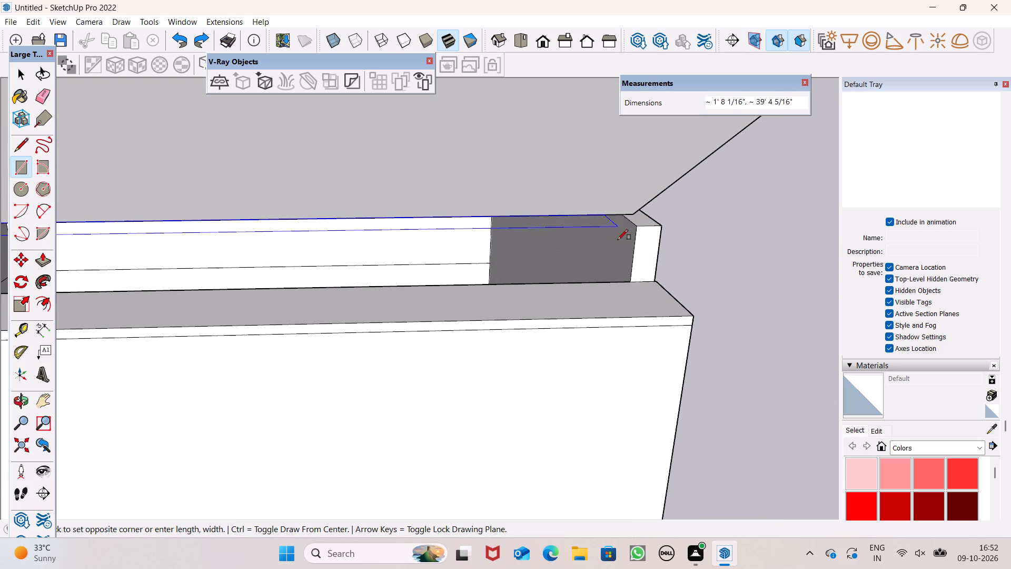
key(space)
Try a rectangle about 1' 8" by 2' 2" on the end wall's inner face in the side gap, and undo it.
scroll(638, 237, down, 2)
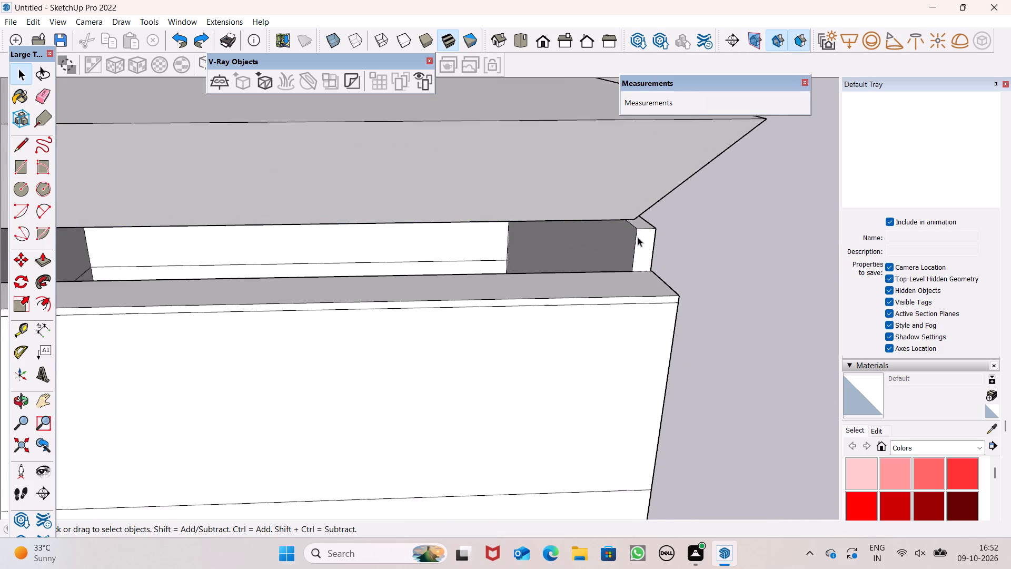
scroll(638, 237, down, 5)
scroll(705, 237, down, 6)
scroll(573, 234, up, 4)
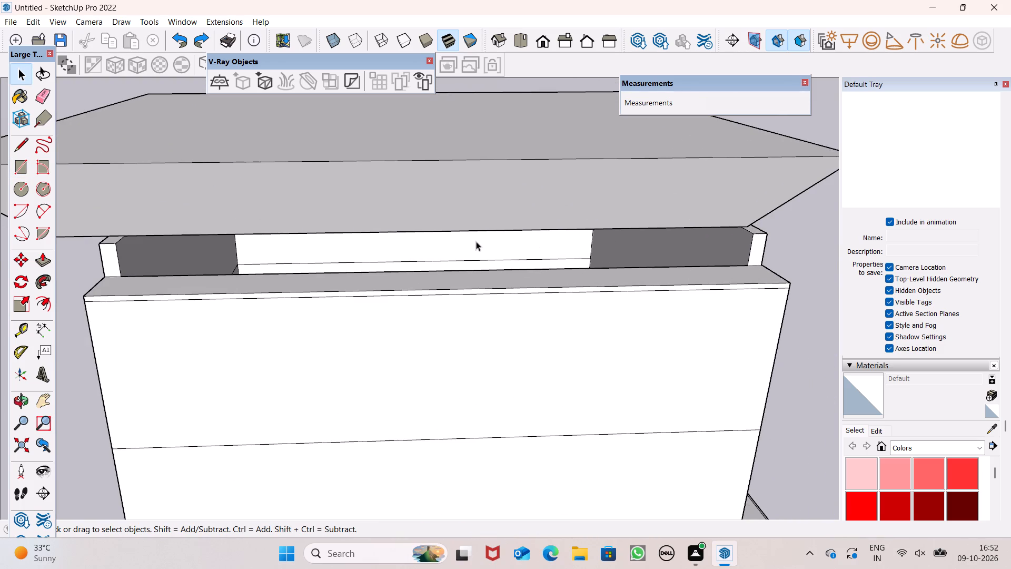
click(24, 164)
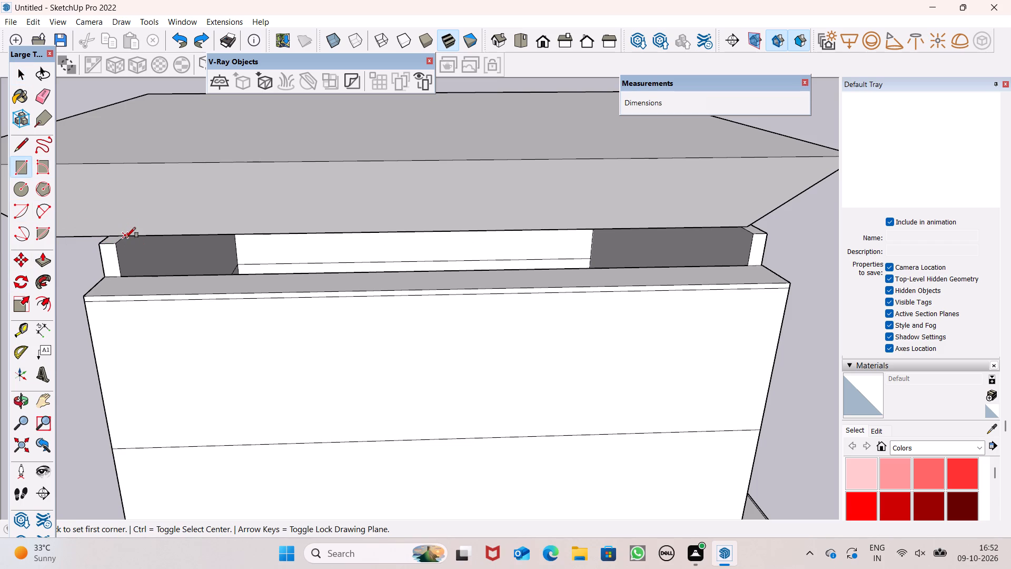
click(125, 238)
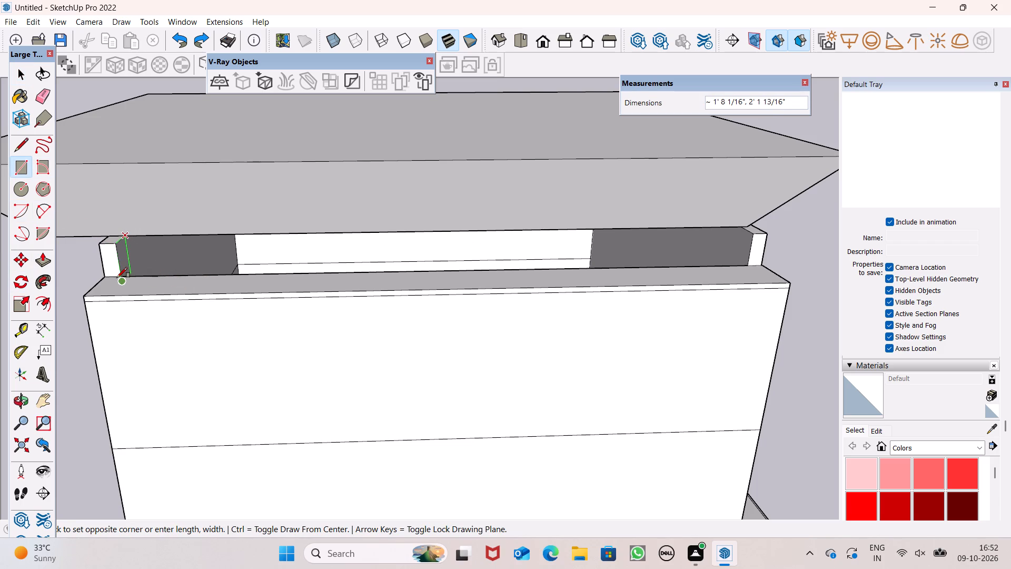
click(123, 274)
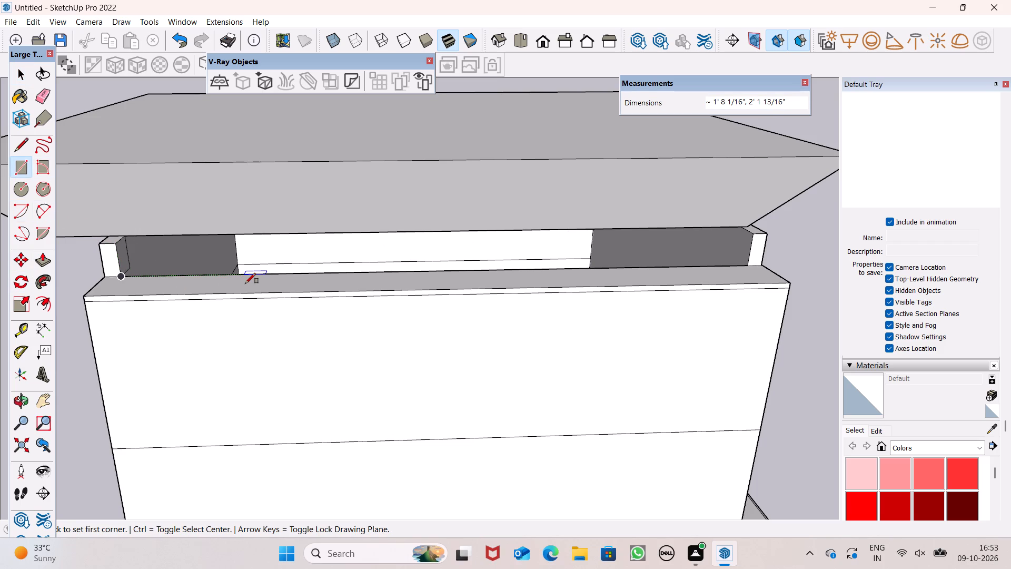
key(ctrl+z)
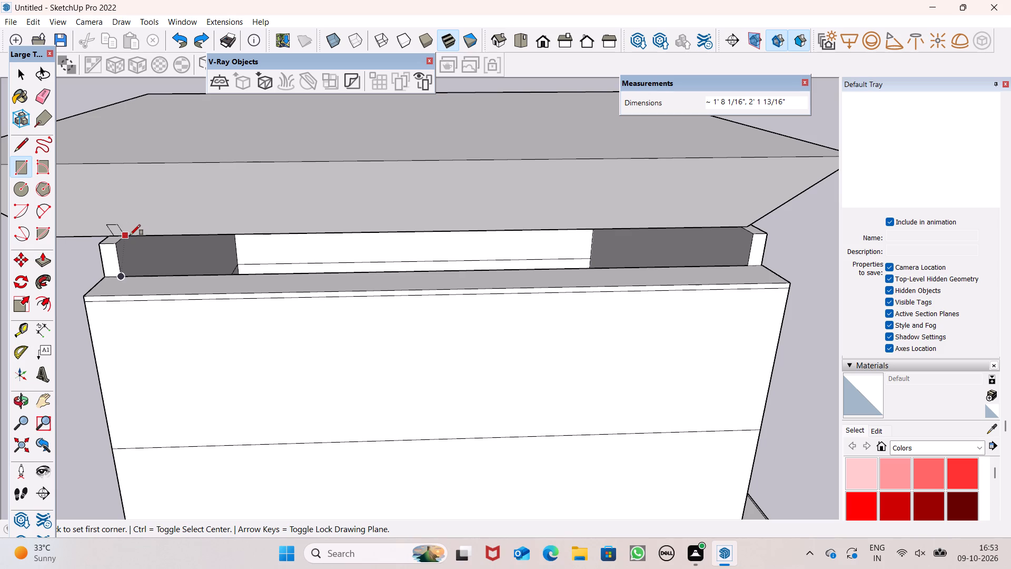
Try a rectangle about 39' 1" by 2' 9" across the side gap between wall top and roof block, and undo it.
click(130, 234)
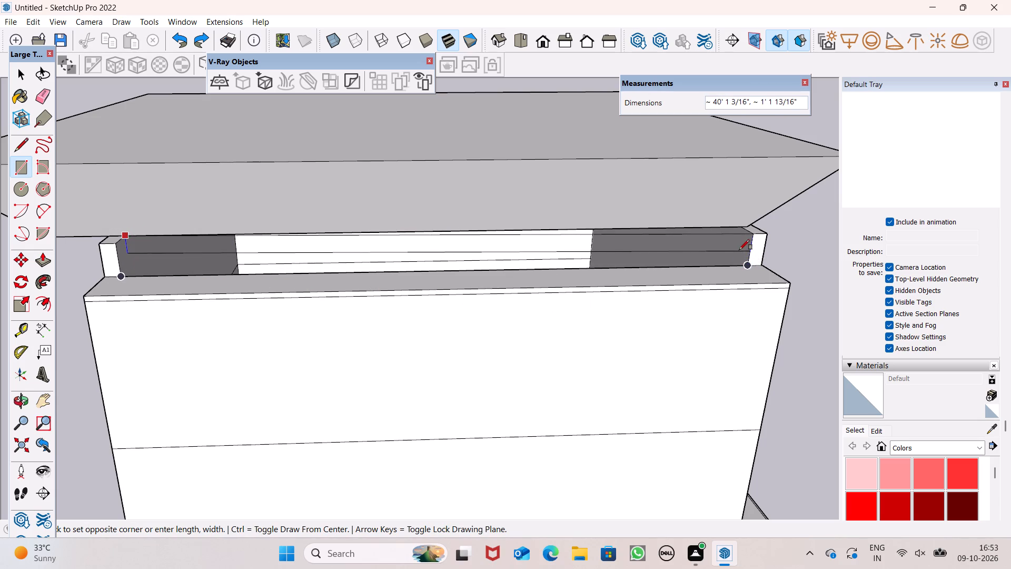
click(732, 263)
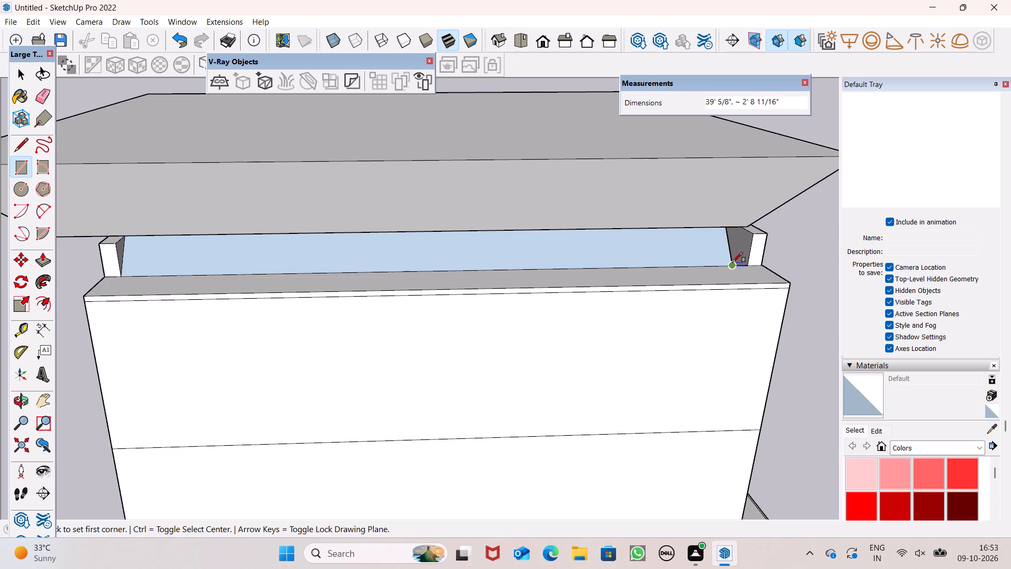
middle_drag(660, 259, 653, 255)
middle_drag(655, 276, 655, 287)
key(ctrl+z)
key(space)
Draw a rectangle about 42' by 2' across the side gap, between the end walls' outer corners and along the side wall top.
scroll(582, 282, down, 4)
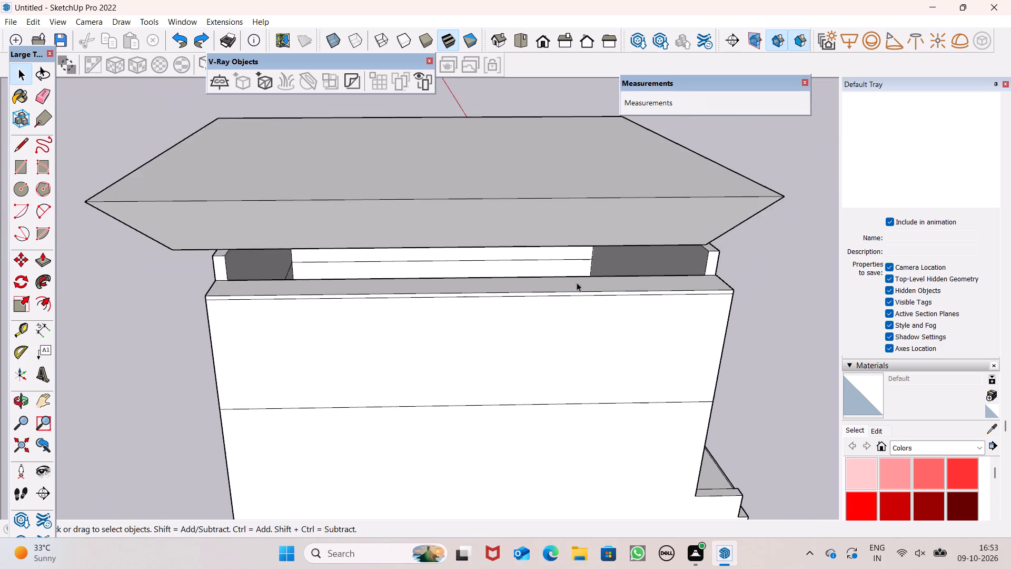
middle_drag(564, 292, 590, 411)
scroll(590, 410, up, 4)
scroll(410, 408, down, 1)
middle_drag(334, 406, 336, 360)
scroll(334, 389, up, 1)
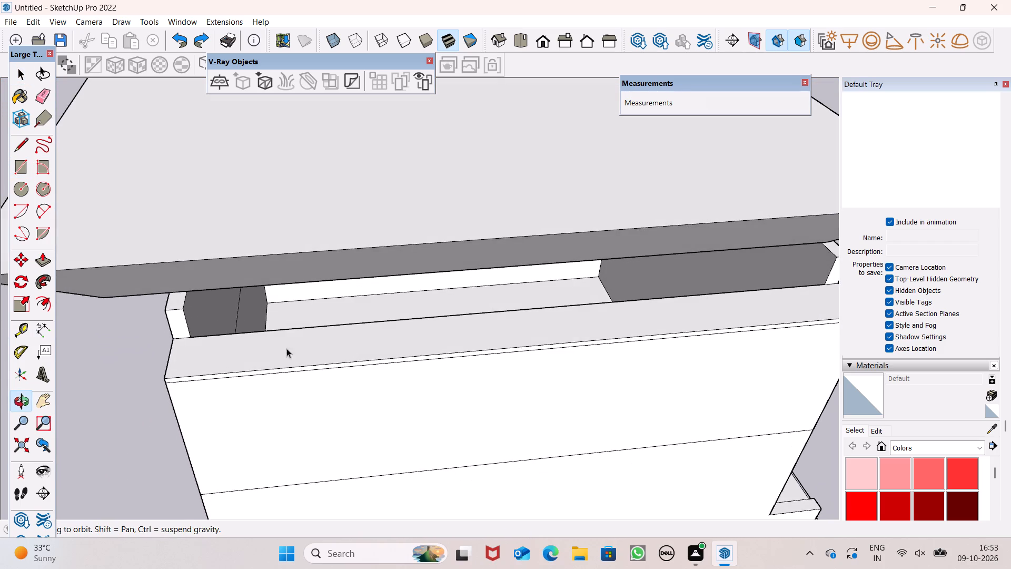
click(24, 155)
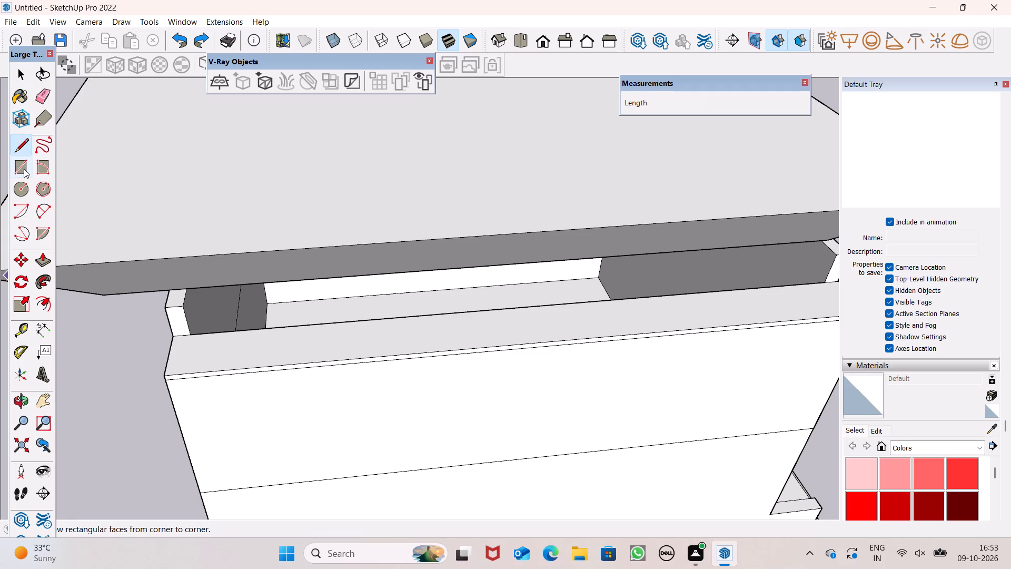
click(24, 169)
scroll(213, 362, up, 1)
middle_drag(213, 358, 215, 322)
scroll(215, 322, up, 1)
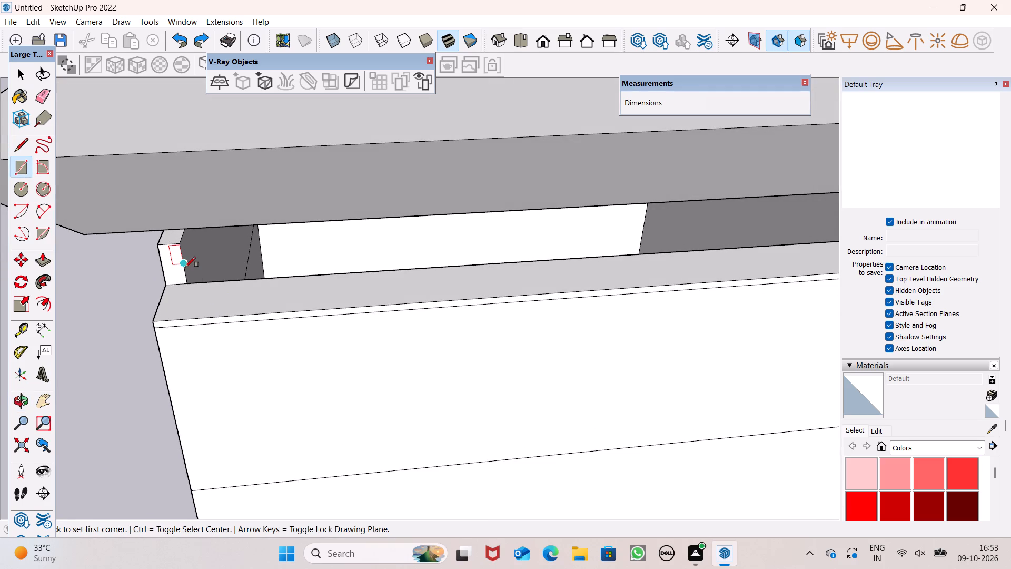
click(162, 254)
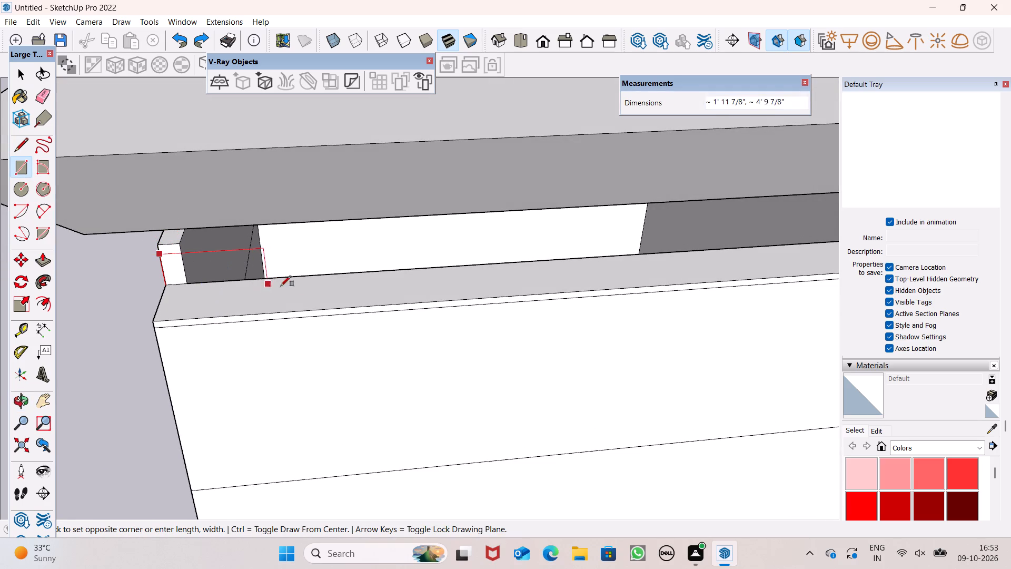
scroll(434, 272, down, 6)
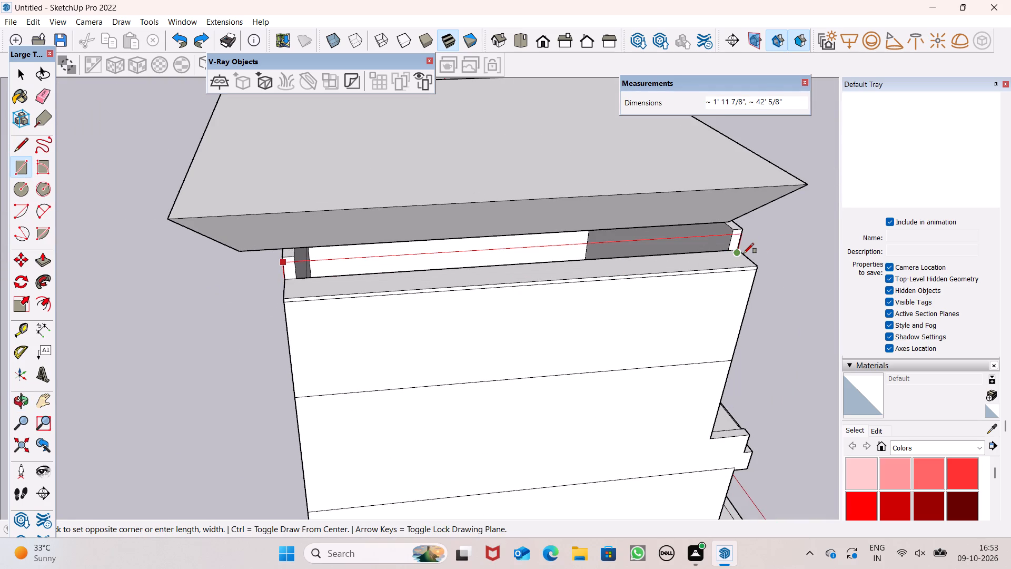
click(743, 248)
key(space)
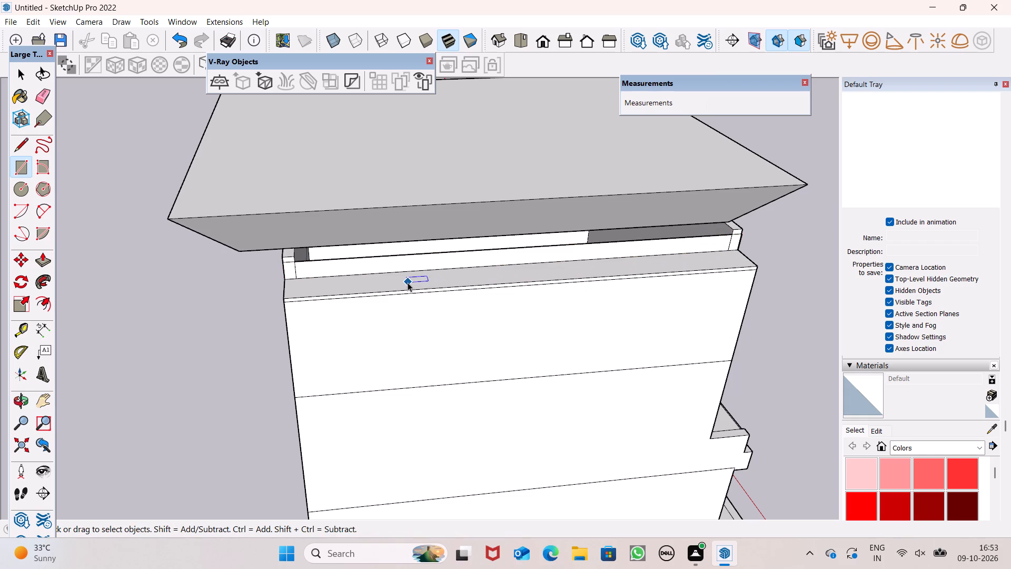
Push/Pull the new rectangle face in the side gap inward by about 2' 3 1/2" to thicken it into a wall strip.
middle_drag(379, 283, 510, 311)
scroll(501, 276, up, 3)
scroll(501, 276, down, 1)
scroll(501, 276, up, 1)
scroll(501, 274, down, 1)
scroll(501, 274, up, 2)
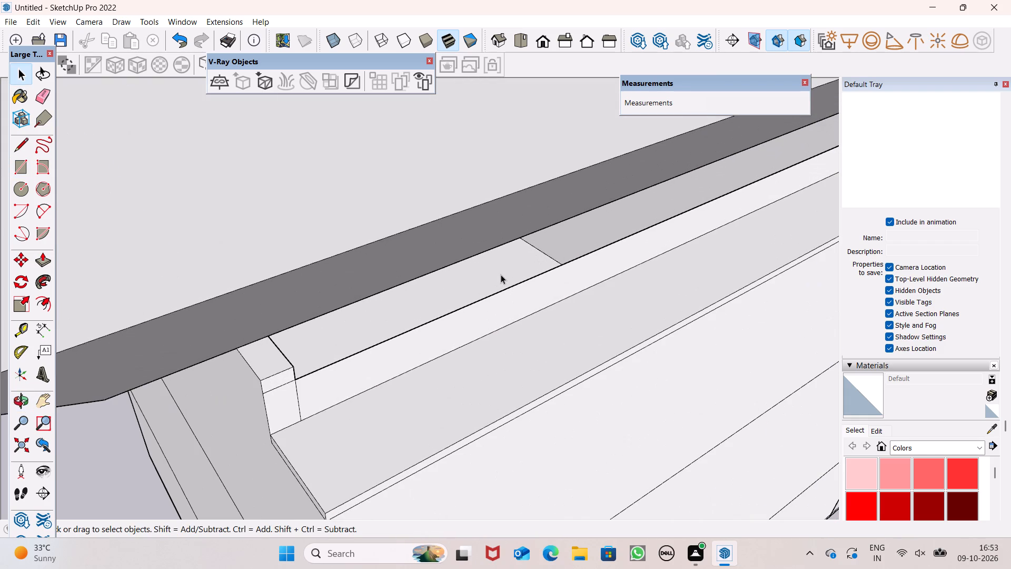
click(42, 262)
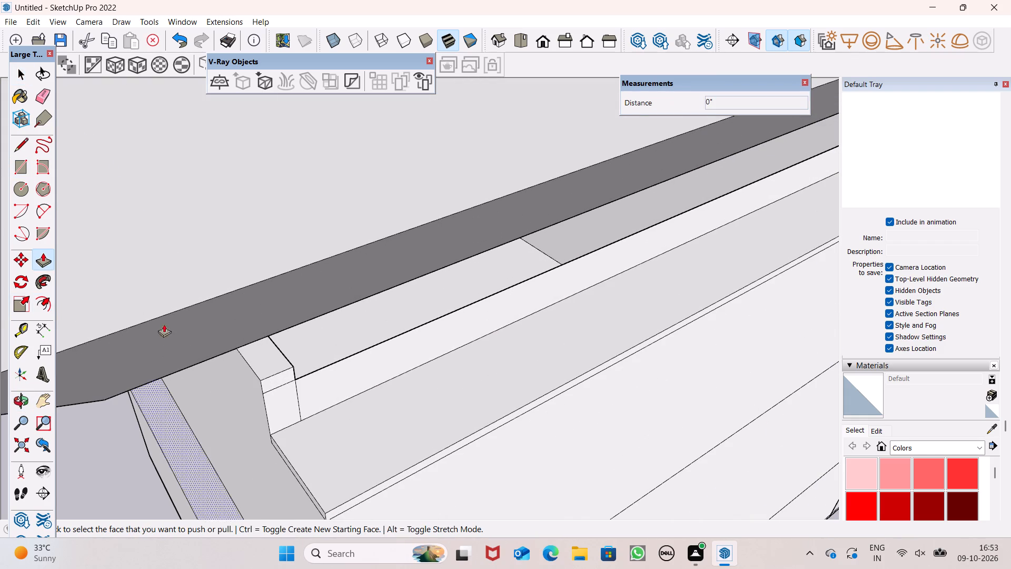
drag(361, 373, 346, 360)
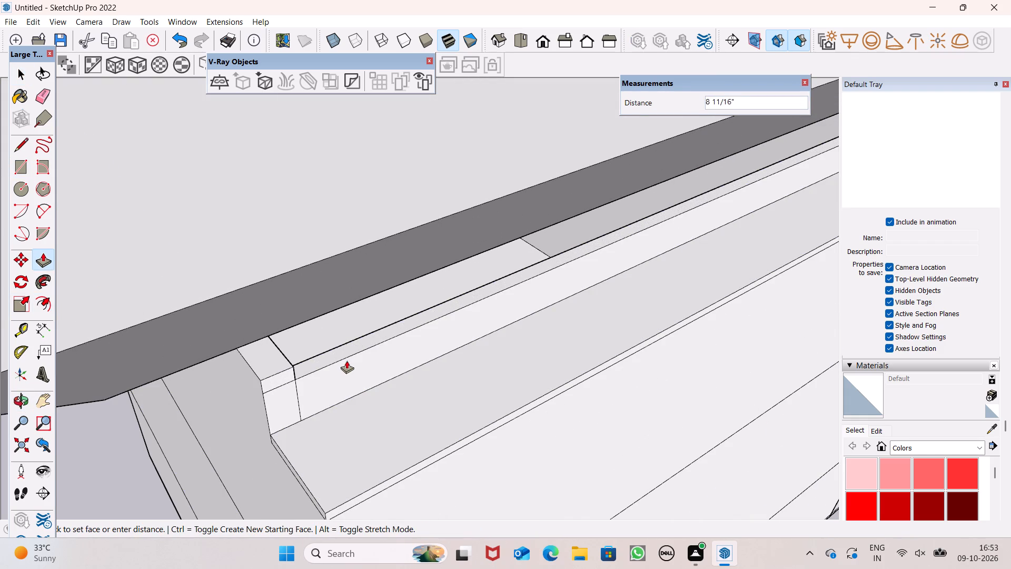
drag(346, 360, 328, 331)
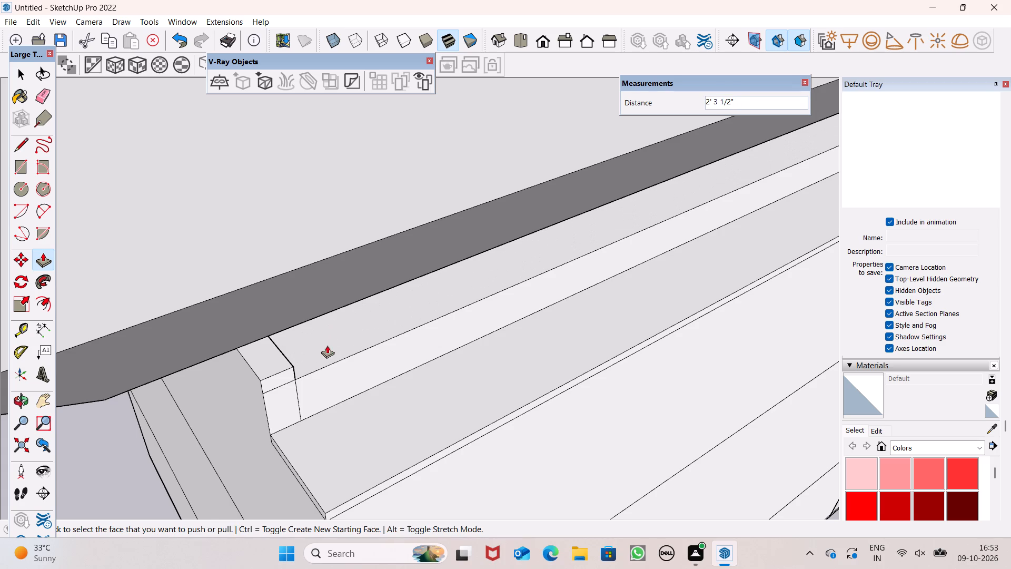
Pull the strip's top face up level with the end wall tops to meet the roof block's underside.
scroll(327, 346, down, 2)
middle_drag(364, 356, 362, 274)
scroll(358, 292, down, 4)
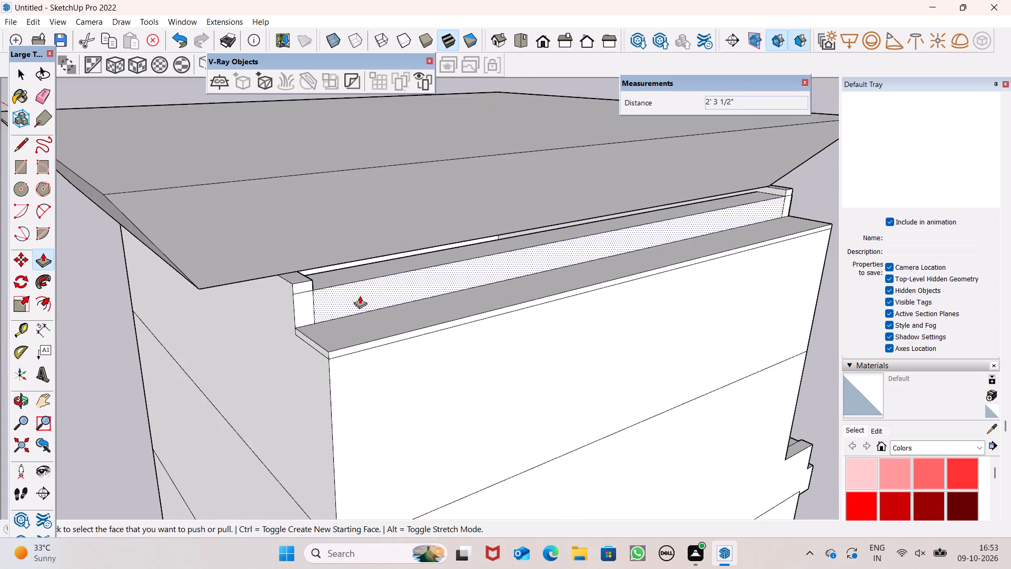
middle_drag(360, 296, 370, 321)
scroll(349, 309, up, 3)
drag(349, 315, 350, 301)
scroll(277, 317, down, 9)
middle_drag(369, 343, 239, 286)
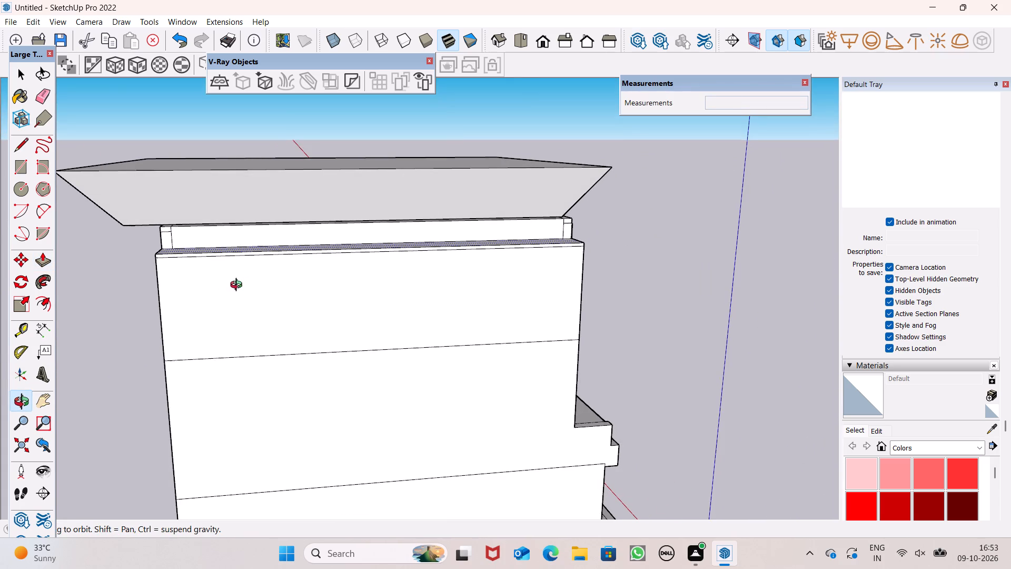
middle_drag(239, 286, 238, 286)
Erase the seam lines on the front and top faces where the strip meets the first end wall.
drag(38, 86, 38, 93)
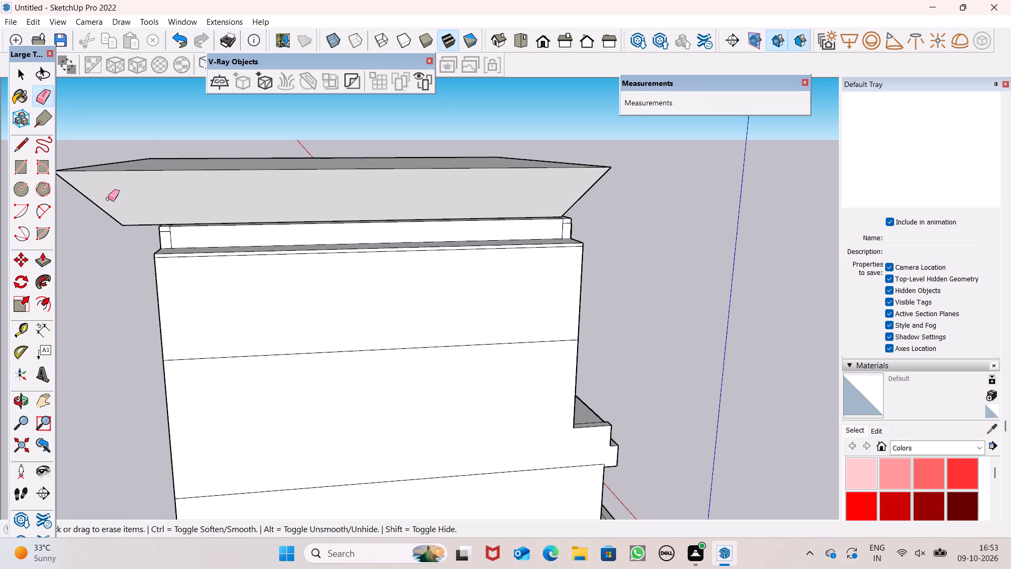
scroll(114, 206, up, 7)
drag(211, 239, 211, 244)
click(215, 244)
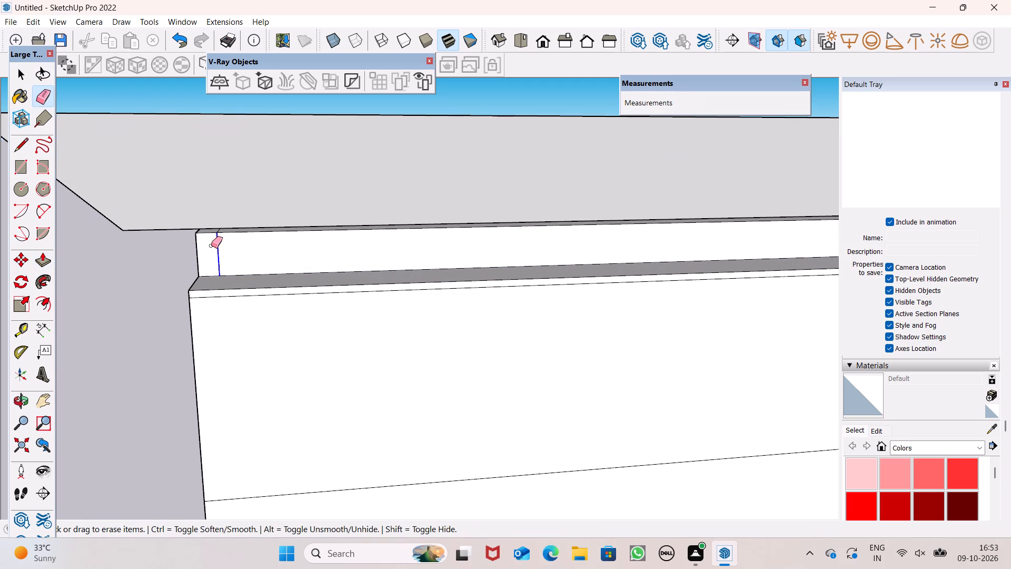
middle_drag(213, 249, 227, 305)
scroll(232, 301, up, 4)
click(233, 300)
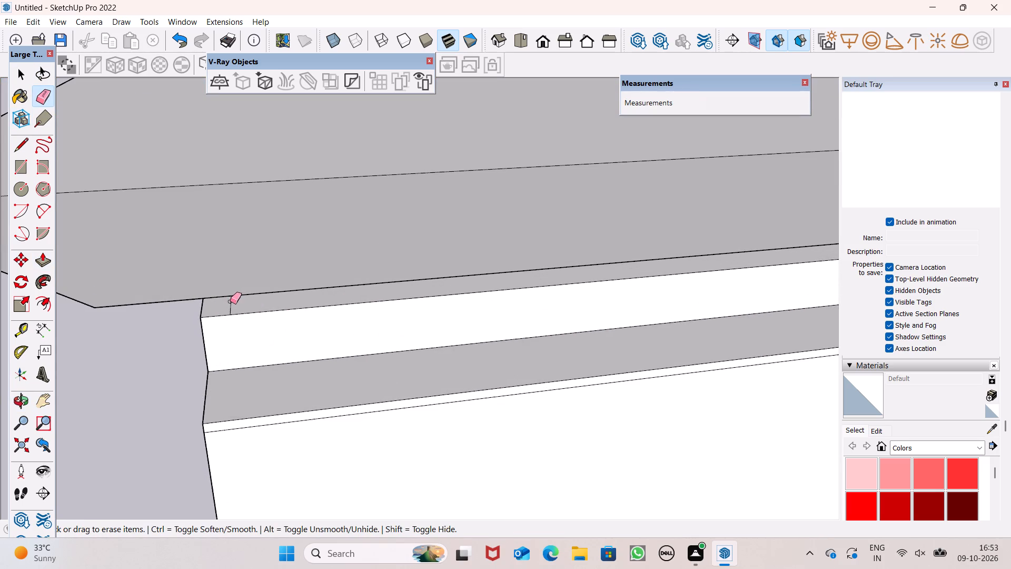
click(231, 301)
Erase the seam lines on the top and front faces where the strip meets the end wall at its other end.
scroll(143, 330, down, 4)
scroll(131, 268, down, 2)
scroll(131, 268, up, 1)
scroll(131, 268, down, 7)
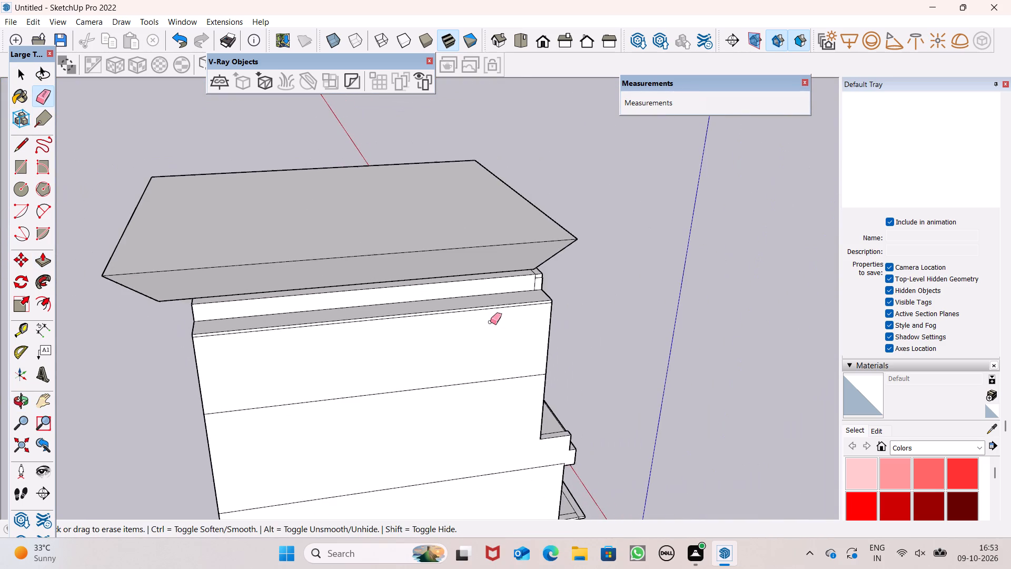
scroll(490, 322, down, 1)
middle_drag(552, 326, 494, 335)
scroll(485, 293, up, 5)
scroll(548, 286, up, 2)
scroll(548, 286, down, 1)
scroll(548, 286, up, 3)
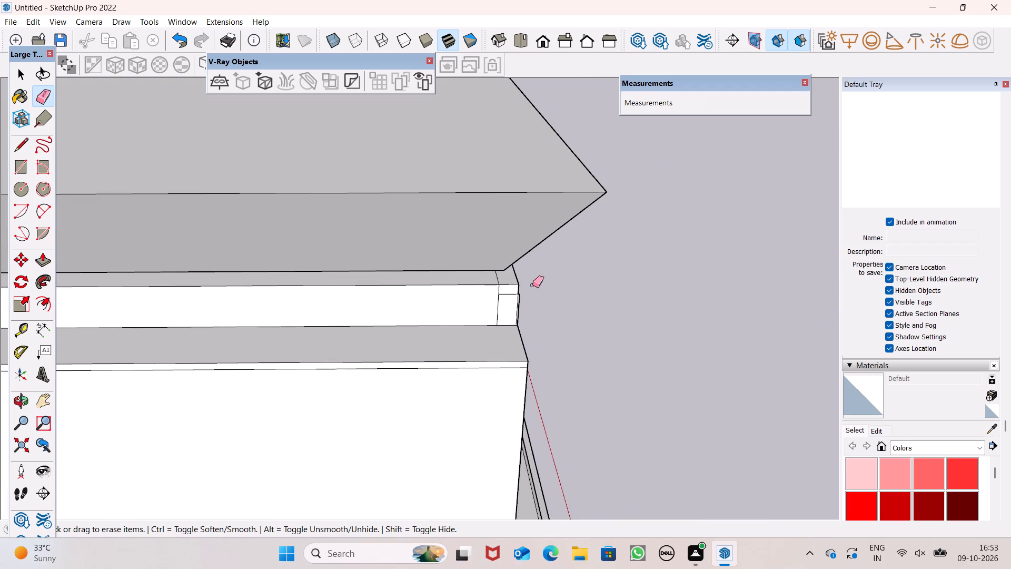
click(492, 278)
drag(492, 274, 484, 276)
scroll(510, 276, up, 7)
middle_drag(511, 337, 448, 361)
scroll(474, 299, up, 2)
scroll(474, 299, down, 1)
scroll(474, 299, up, 1)
scroll(474, 299, down, 1)
drag(474, 315, 473, 318)
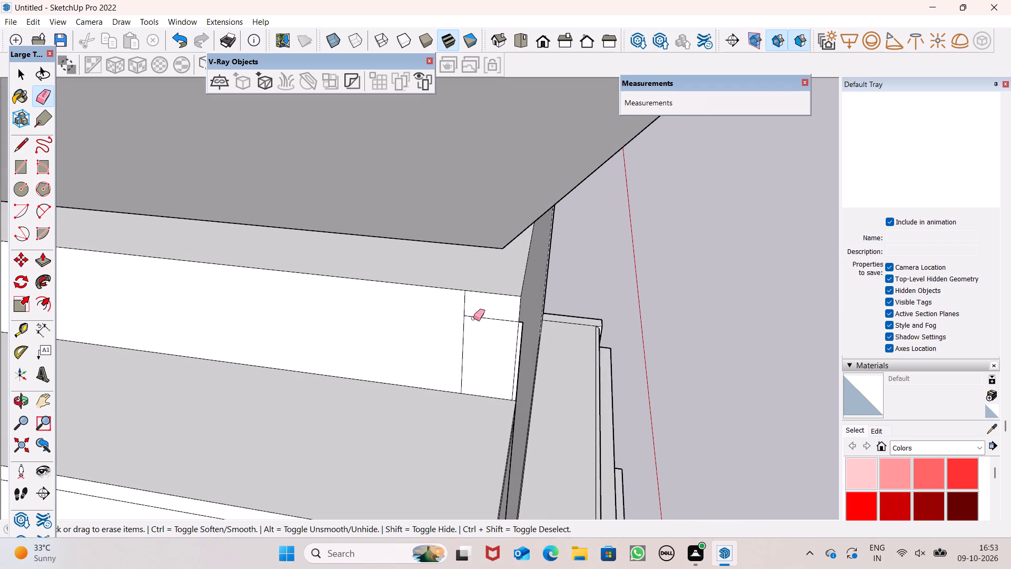
drag(473, 318, 460, 327)
drag(471, 308, 465, 308)
Erase the leftover short edges around the outer corners of the end walls beside the filled strip.
middle_drag(513, 333, 477, 347)
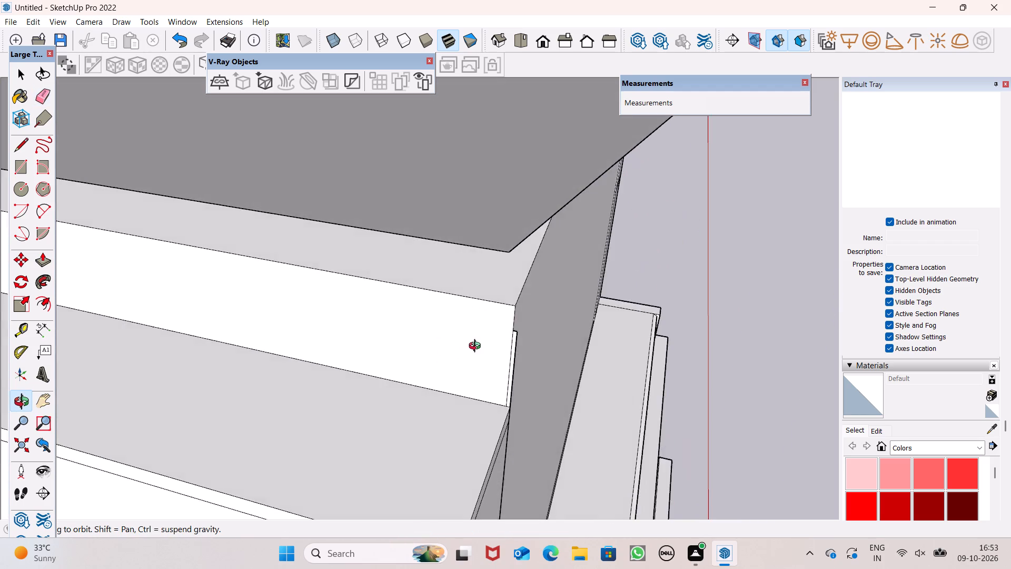
middle_drag(477, 347, 0, 200)
scroll(377, 388, up, 1)
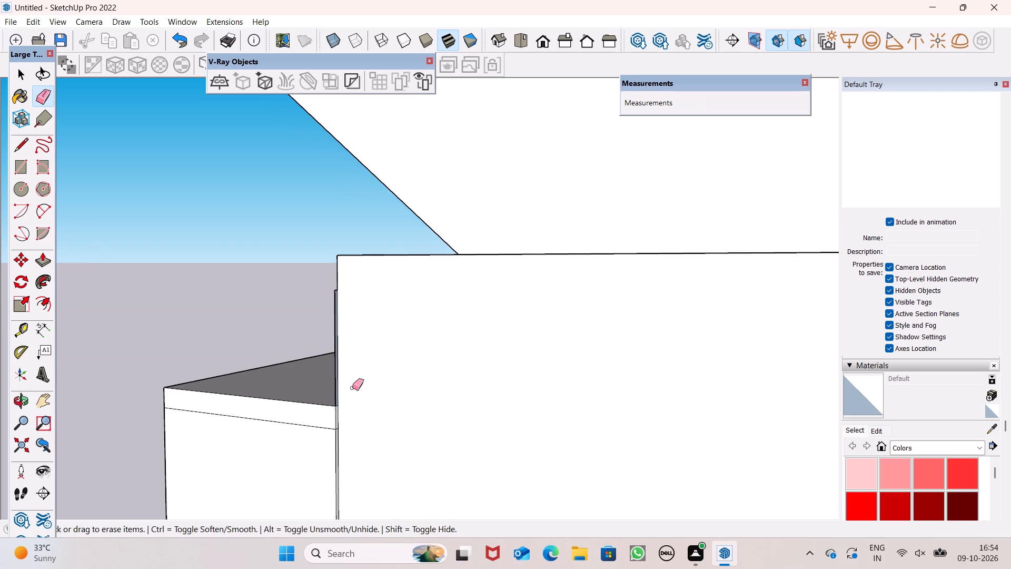
scroll(352, 388, up, 5)
click(331, 377)
middle_drag(344, 365, 586, 427)
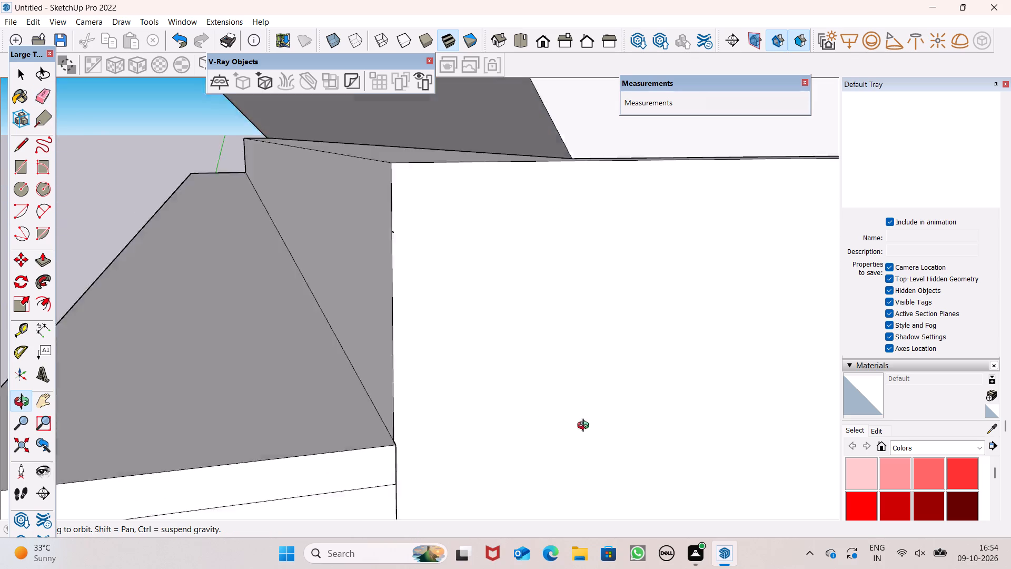
middle_drag(586, 427, 814, 380)
scroll(495, 203, up, 7)
drag(491, 215, 491, 217)
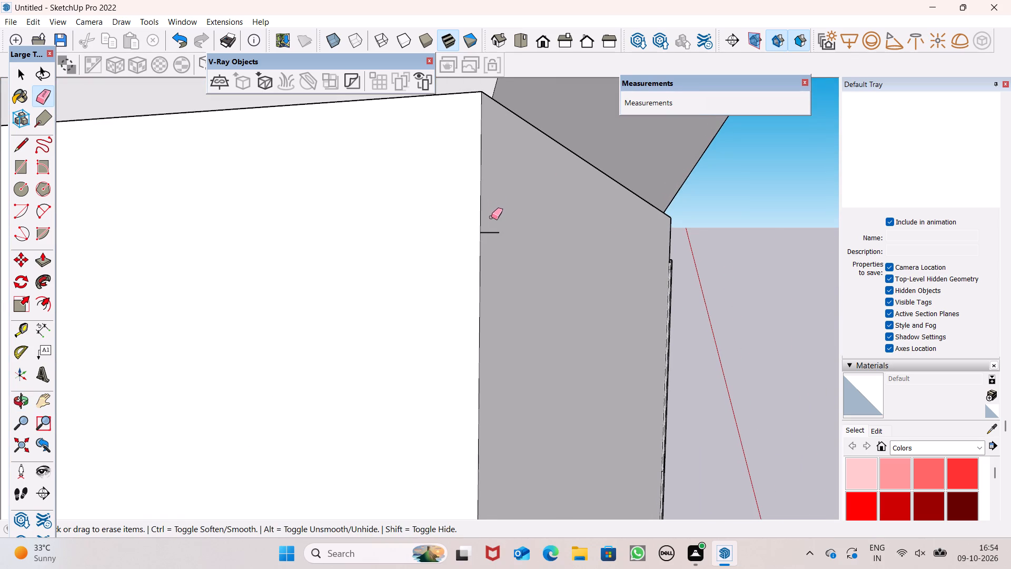
drag(491, 217, 489, 237)
Draw a rectangle about 41' by 1' 9" across the gap on the opposite side, between its end walls and above the side wall.
scroll(530, 219, down, 1)
scroll(606, 202, down, 4)
scroll(623, 198, up, 1)
scroll(623, 198, down, 7)
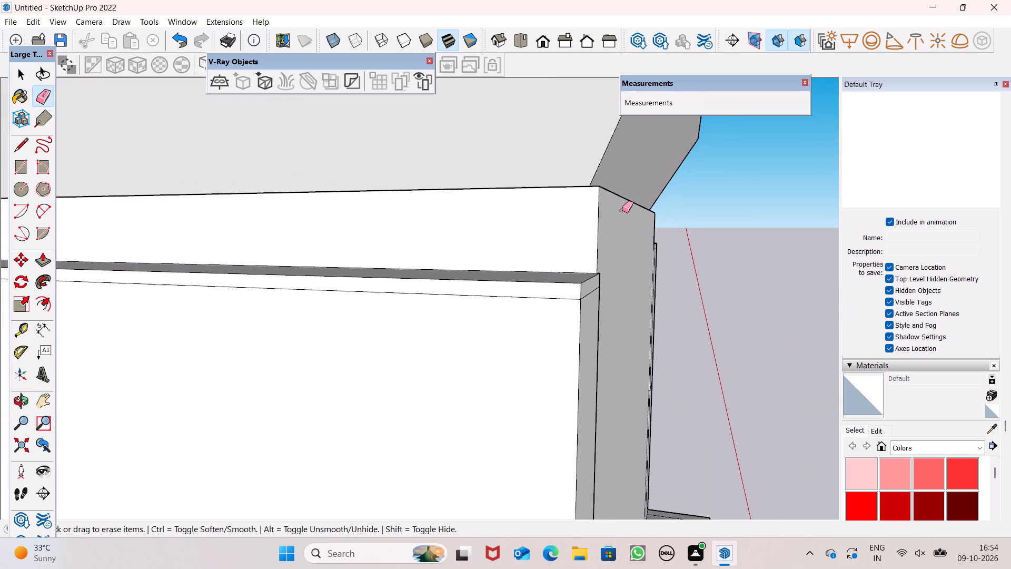
scroll(622, 210, down, 2)
scroll(619, 220, up, 1)
scroll(607, 237, down, 2)
middle_drag(607, 253, 217, 301)
scroll(220, 307, up, 1)
scroll(269, 244, down, 8)
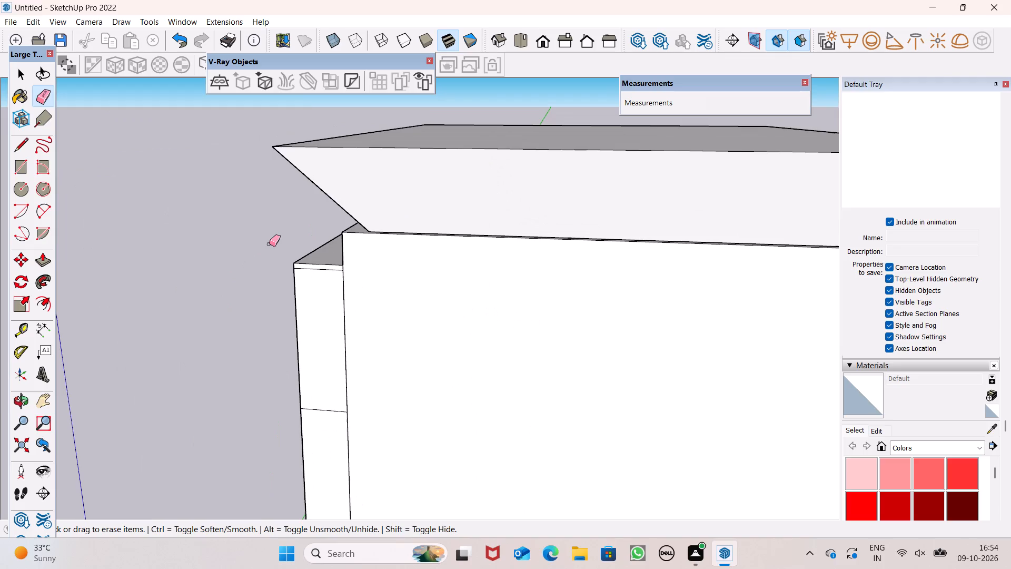
scroll(281, 224, down, 5)
scroll(281, 224, up, 1)
scroll(281, 224, down, 1)
middle_drag(549, 247, 271, 233)
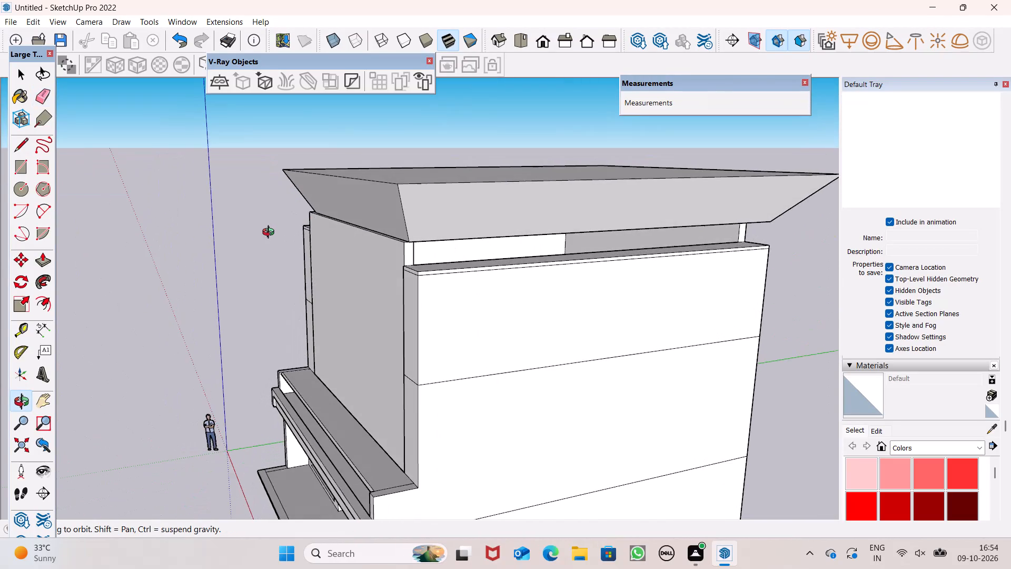
middle_drag(271, 233, 102, 210)
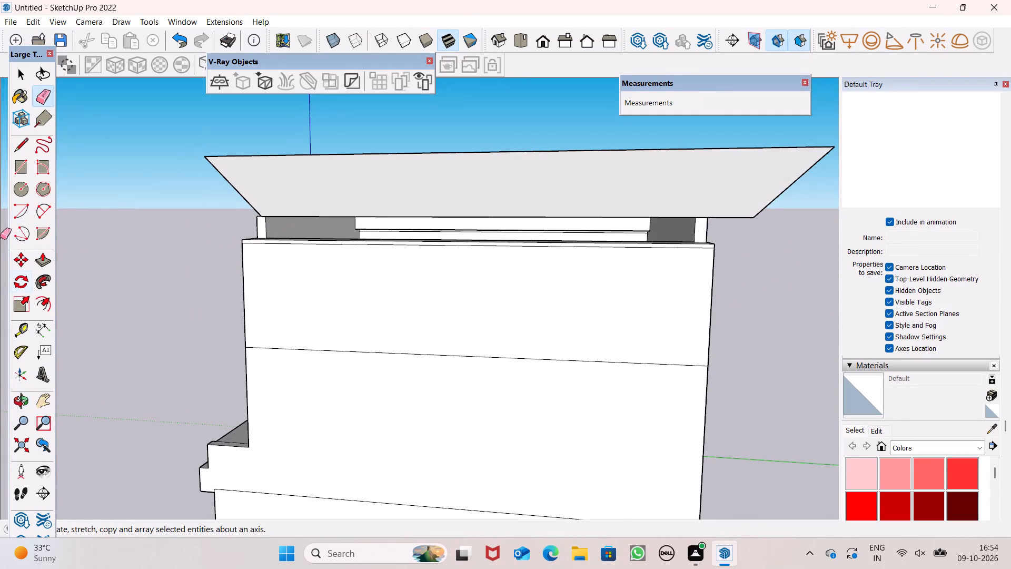
click(28, 162)
middle_drag(253, 238, 257, 248)
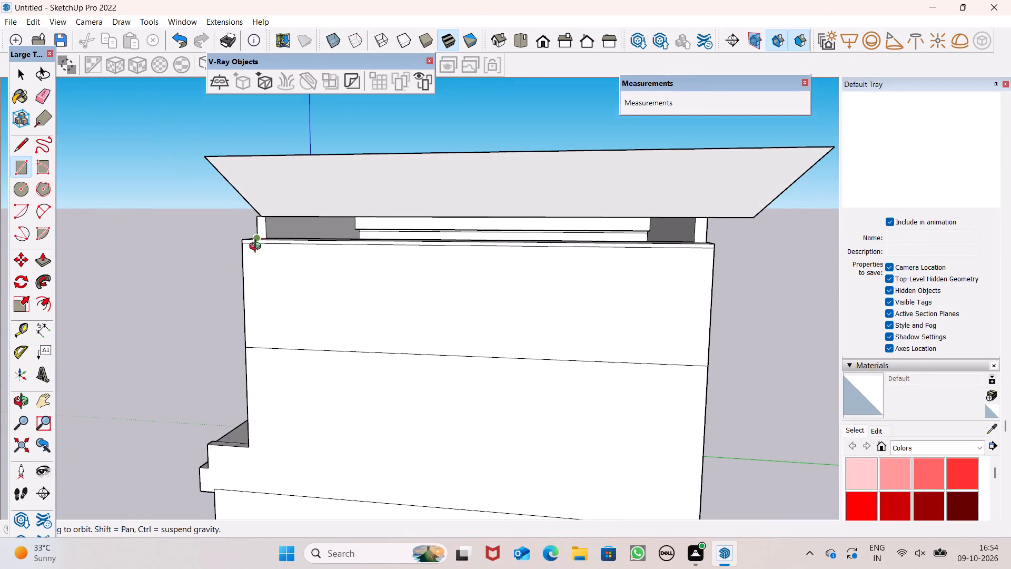
middle_drag(257, 248, 338, 300)
scroll(340, 299, up, 6)
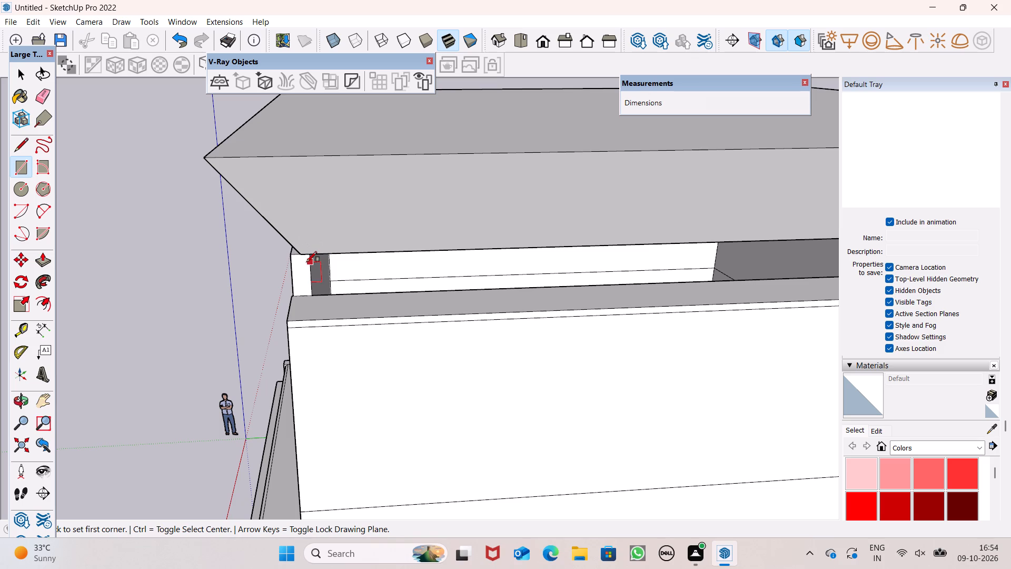
click(306, 262)
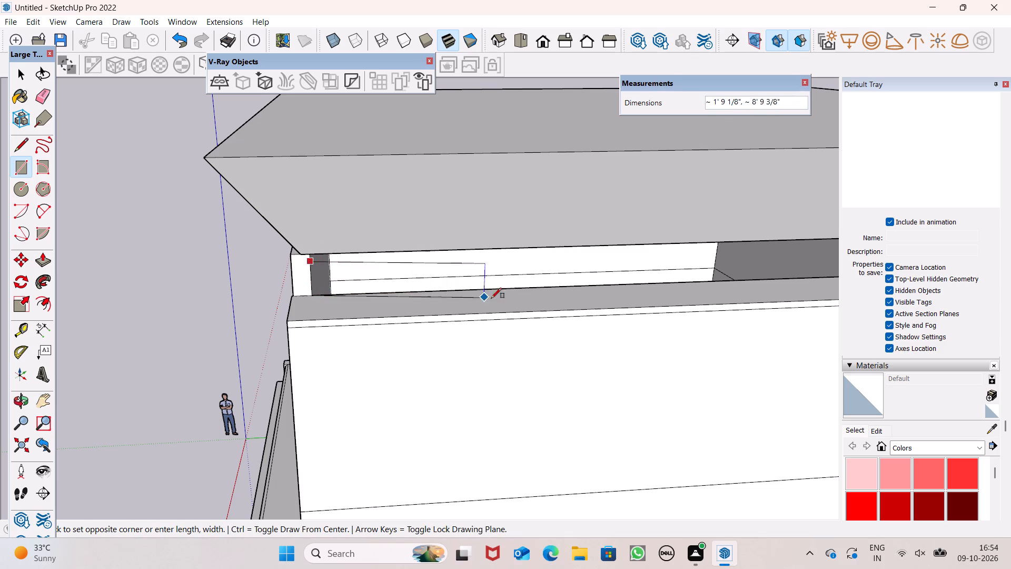
scroll(564, 291, down, 2)
scroll(507, 289, down, 9)
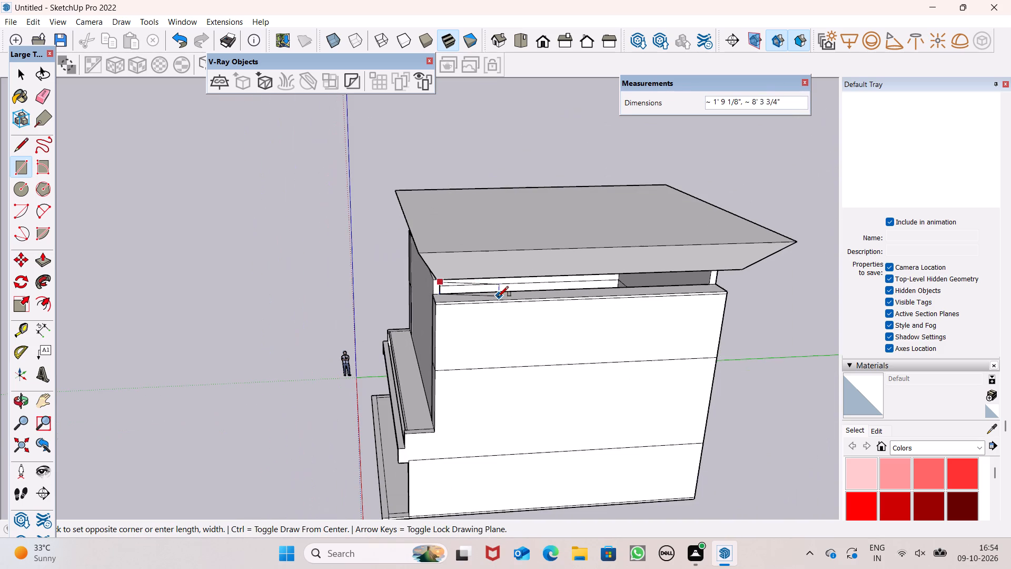
scroll(715, 280, up, 13)
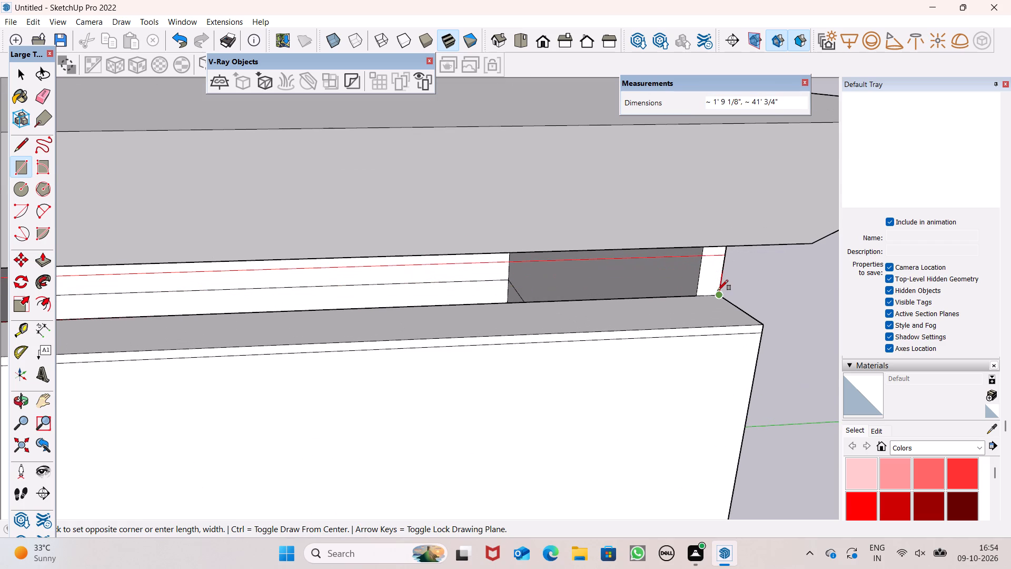
click(720, 290)
Push/Pull the new rectangle between the end walls about 1' 7" to form a solid wall strip.
scroll(720, 261, down, 8)
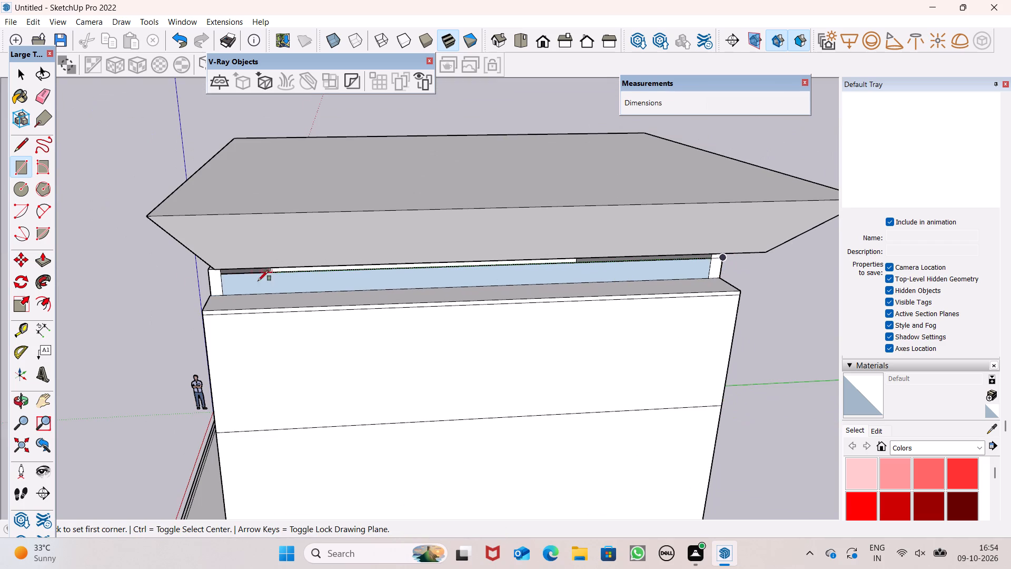
click(49, 264)
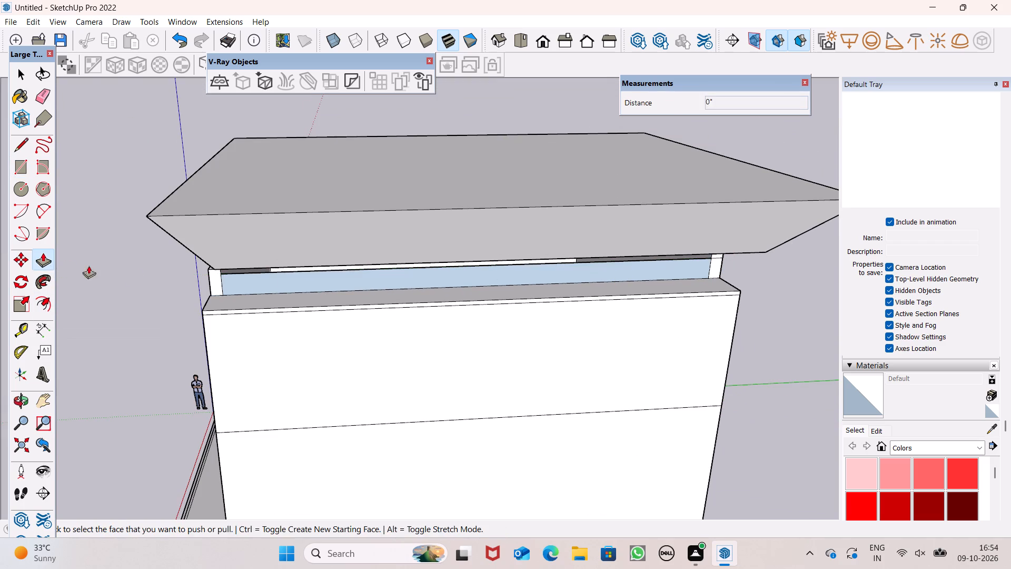
middle_drag(178, 281, 313, 320)
scroll(439, 356, up, 6)
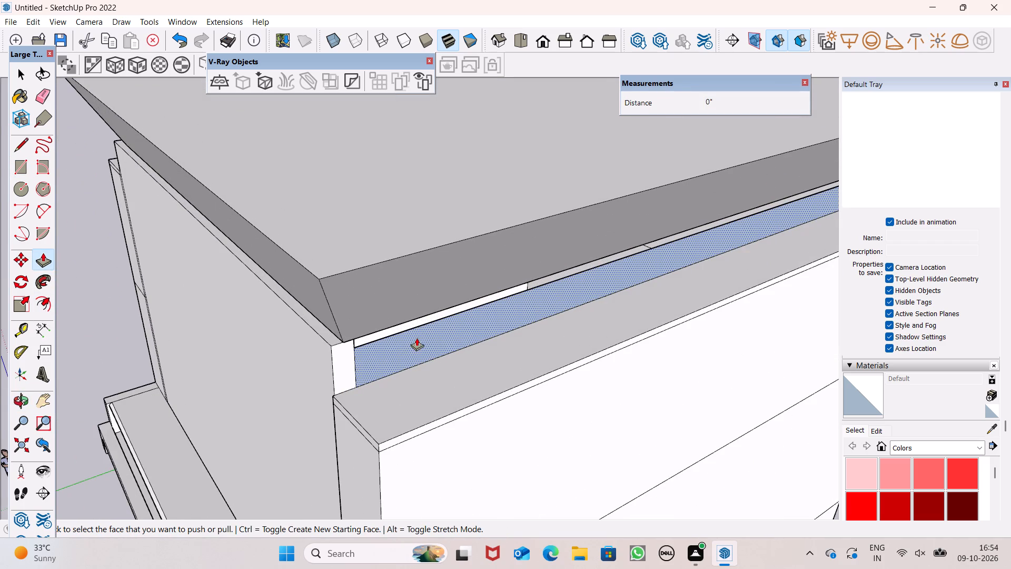
drag(414, 340, 393, 322)
Raise the top face of the new strip 5" to close the remaining gap under the roof block.
middle_drag(419, 338, 420, 300)
scroll(365, 291, up, 7)
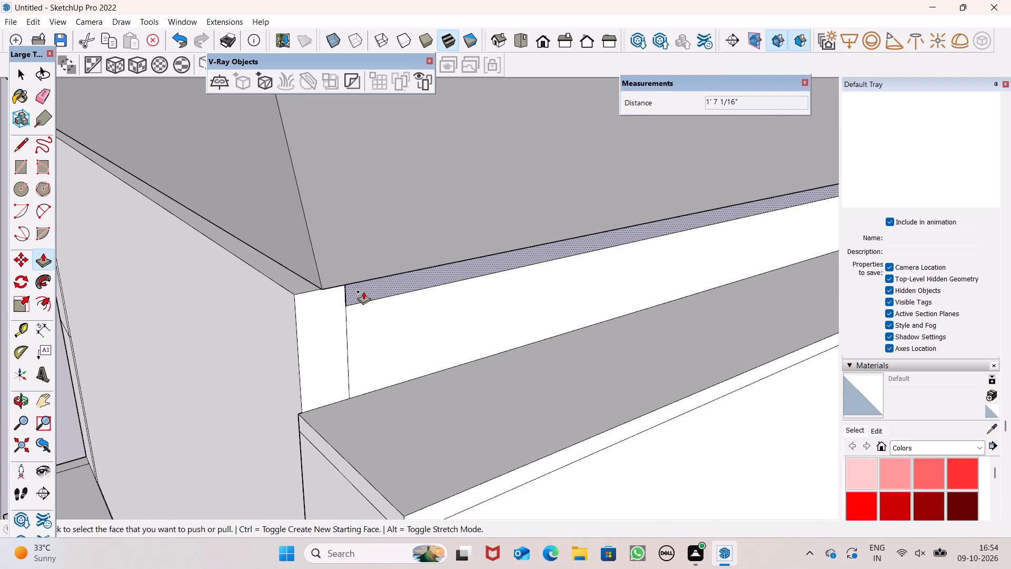
drag(364, 292, 363, 270)
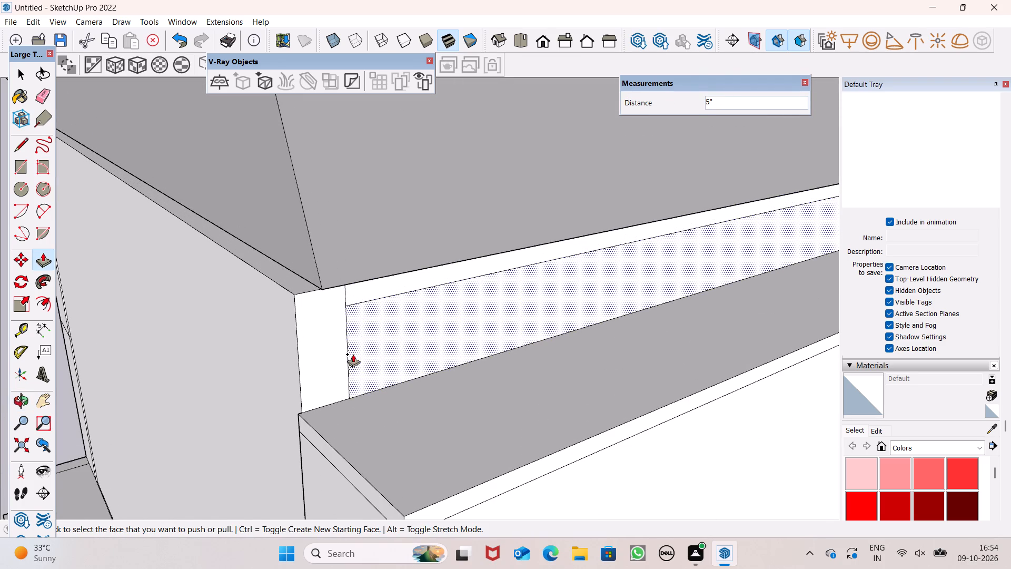
Erase the seam lines where the raised strip meets the end wall at its first end.
scroll(316, 323, down, 19)
middle_drag(419, 328, 411, 312)
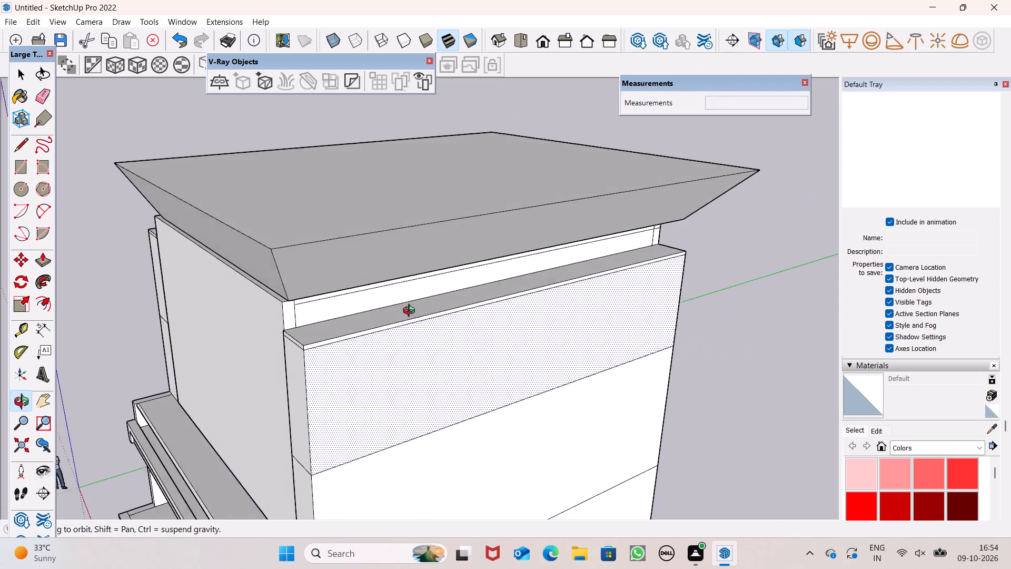
middle_drag(411, 312, 376, 297)
click(38, 97)
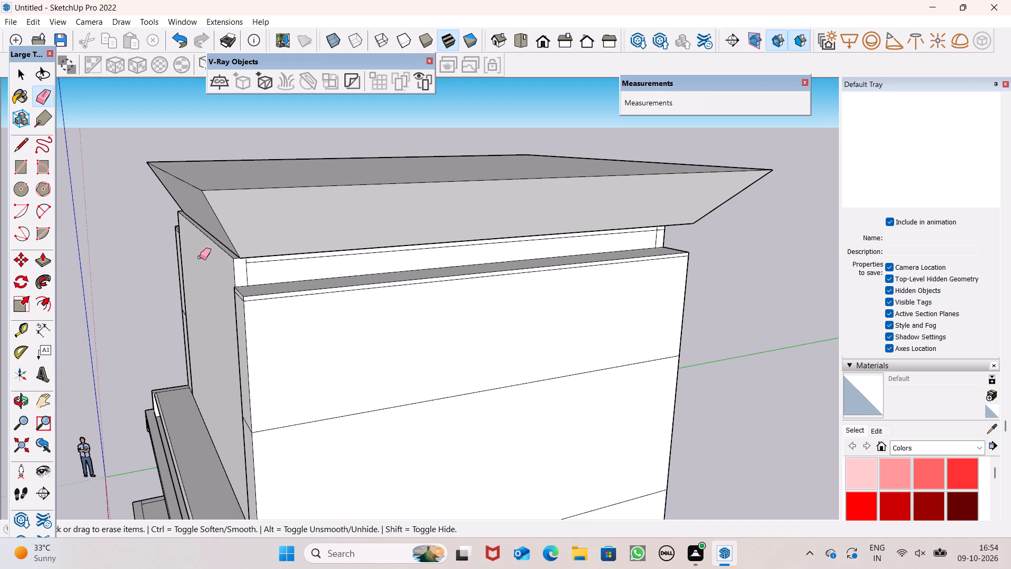
scroll(255, 274, up, 13)
drag(226, 232, 212, 253)
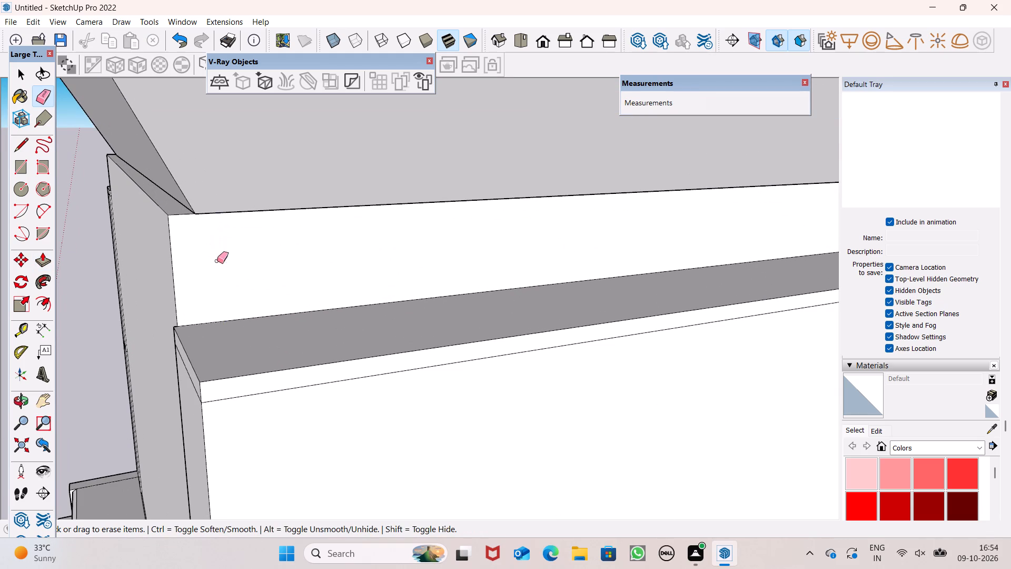
Erase the remaining seam lines where the strip meets the end wall at its other end.
scroll(199, 305, down, 12)
middle_drag(431, 308, 252, 318)
scroll(252, 318, up, 1)
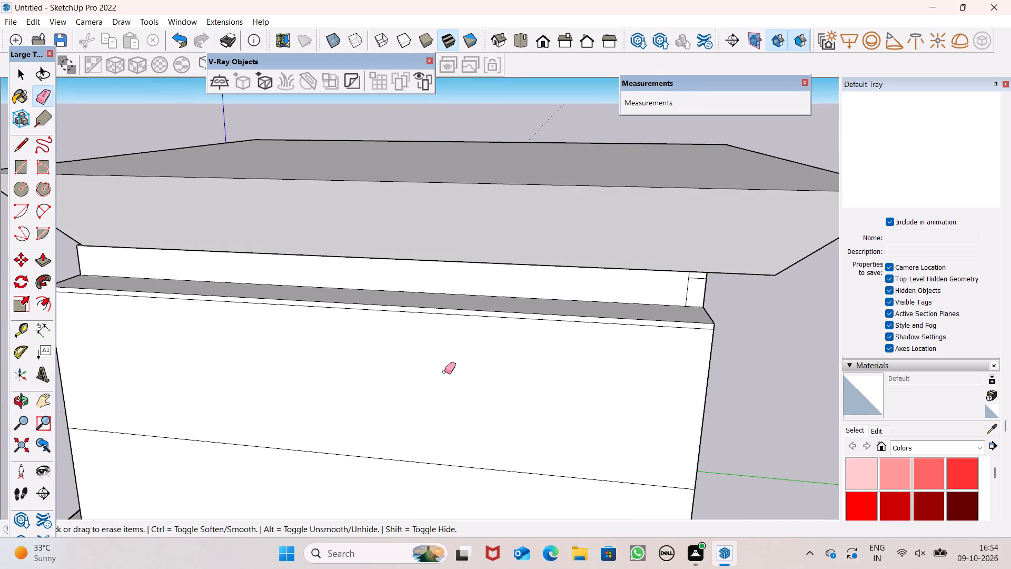
scroll(677, 347, up, 5)
scroll(709, 256, up, 5)
drag(688, 234, 660, 257)
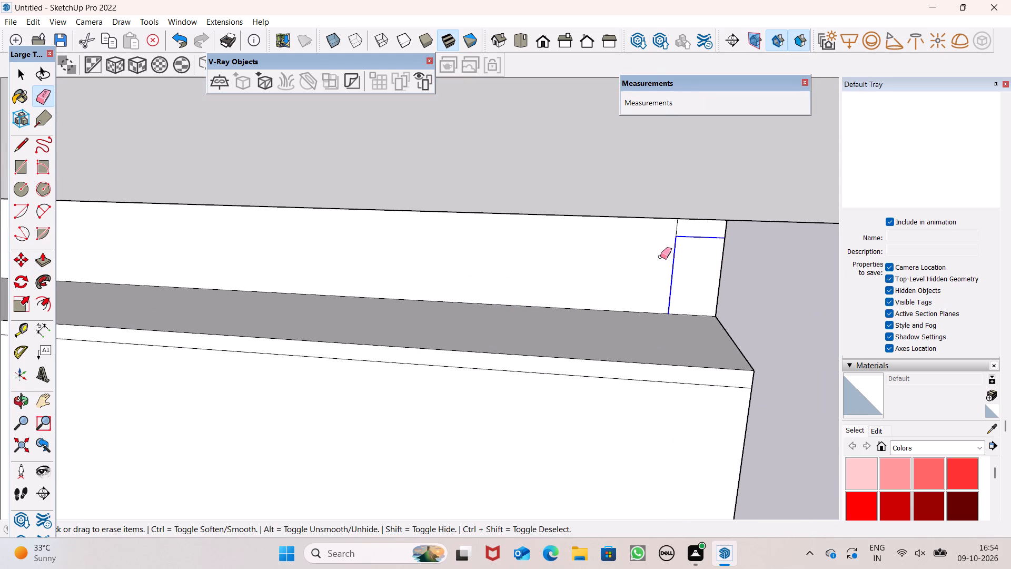
drag(660, 257, 664, 256)
drag(675, 233, 680, 232)
Examine the roof block and the filled upper walls from the side, front and rear of the building.
scroll(599, 293, down, 6)
middle_drag(630, 308, 386, 264)
scroll(411, 245, down, 3)
scroll(290, 240, down, 5)
middle_drag(359, 298, 815, 401)
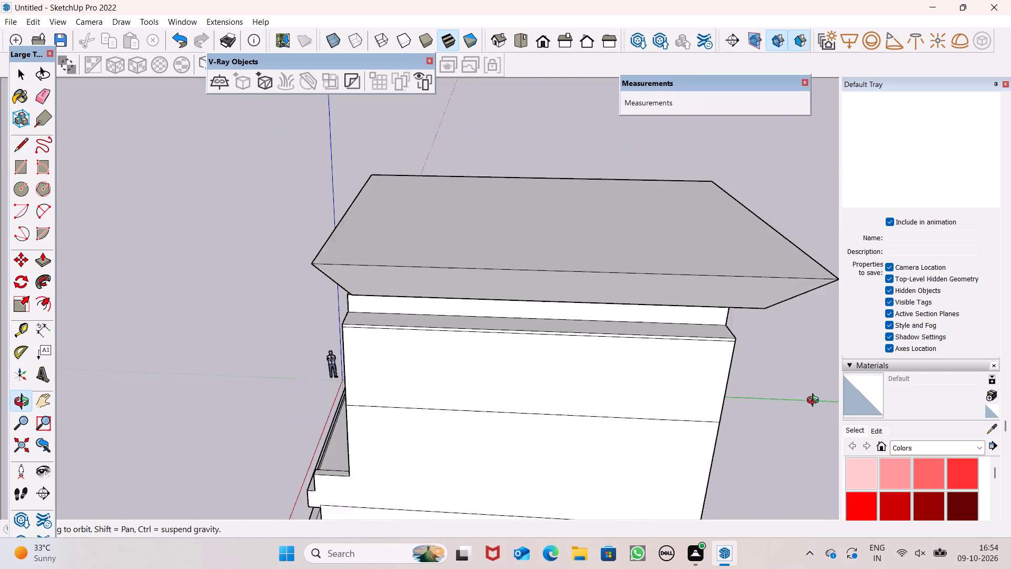
middle_drag(815, 401, 1010, 401)
scroll(1010, 401, up, 1)
key(space)
middle_drag(609, 307, 769, 263)
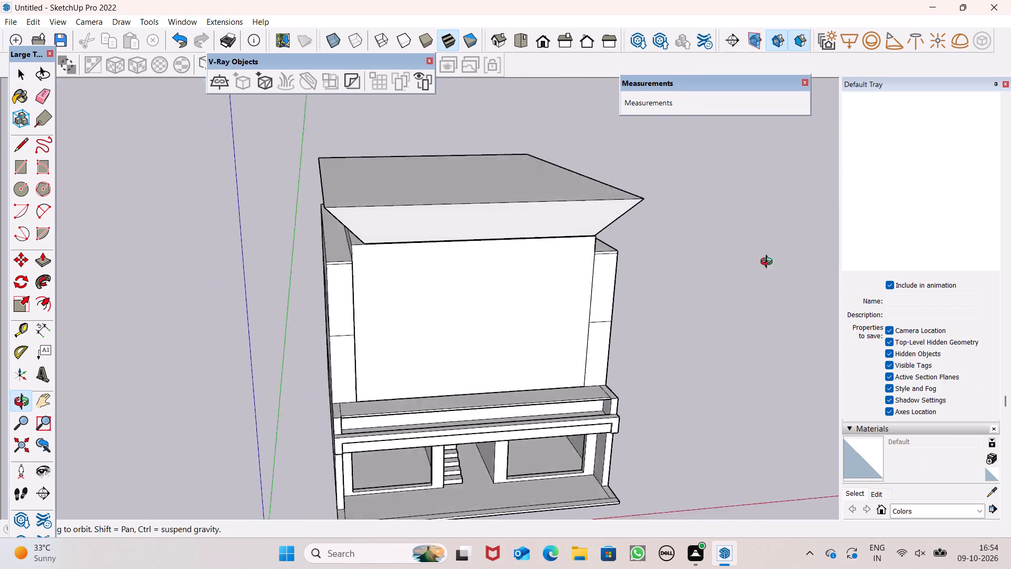
middle_drag(769, 263, 940, 249)
scroll(466, 235, up, 1)
middle_drag(465, 235, 825, 237)
middle_drag(324, 245, 471, 262)
scroll(470, 262, up, 1)
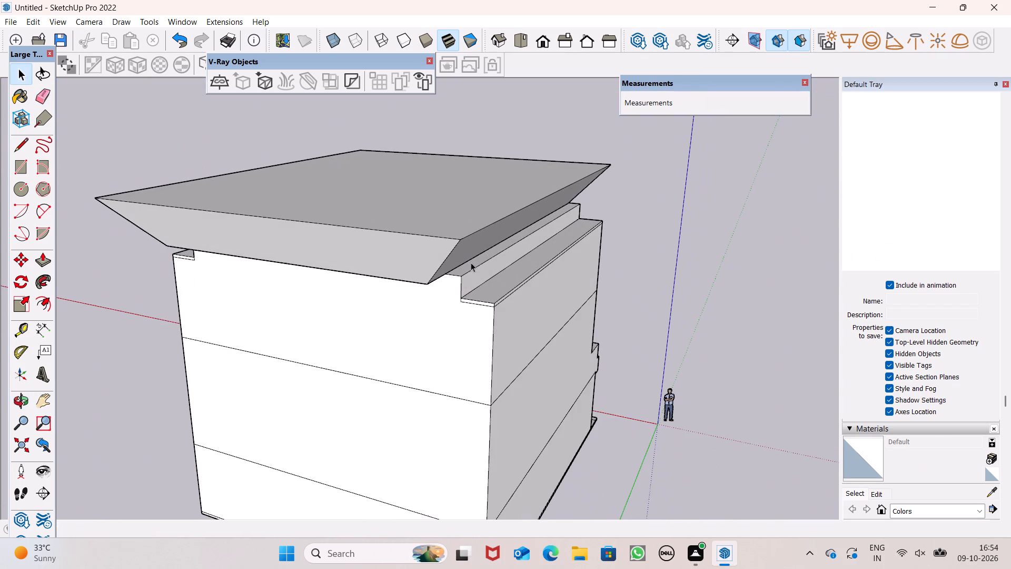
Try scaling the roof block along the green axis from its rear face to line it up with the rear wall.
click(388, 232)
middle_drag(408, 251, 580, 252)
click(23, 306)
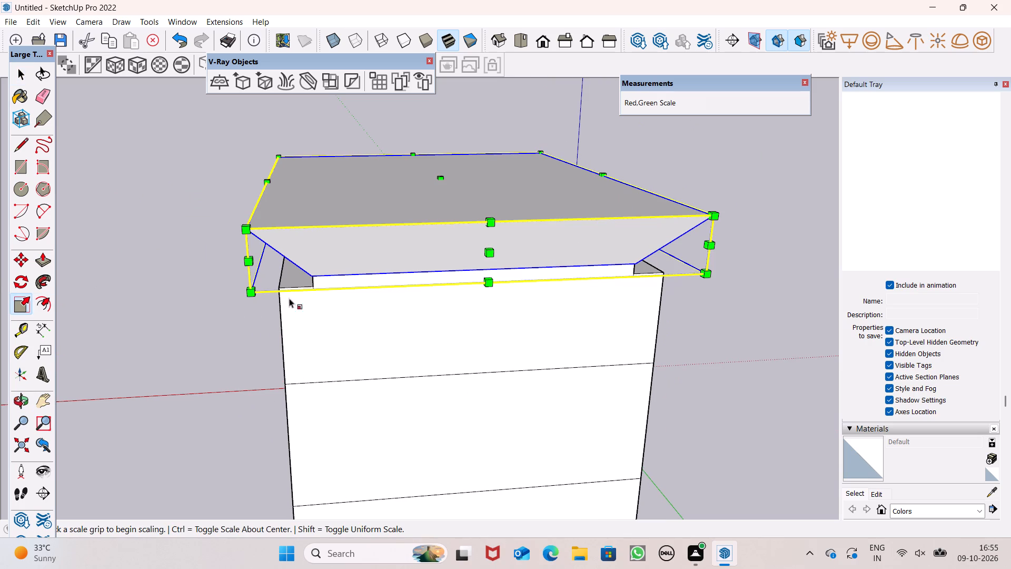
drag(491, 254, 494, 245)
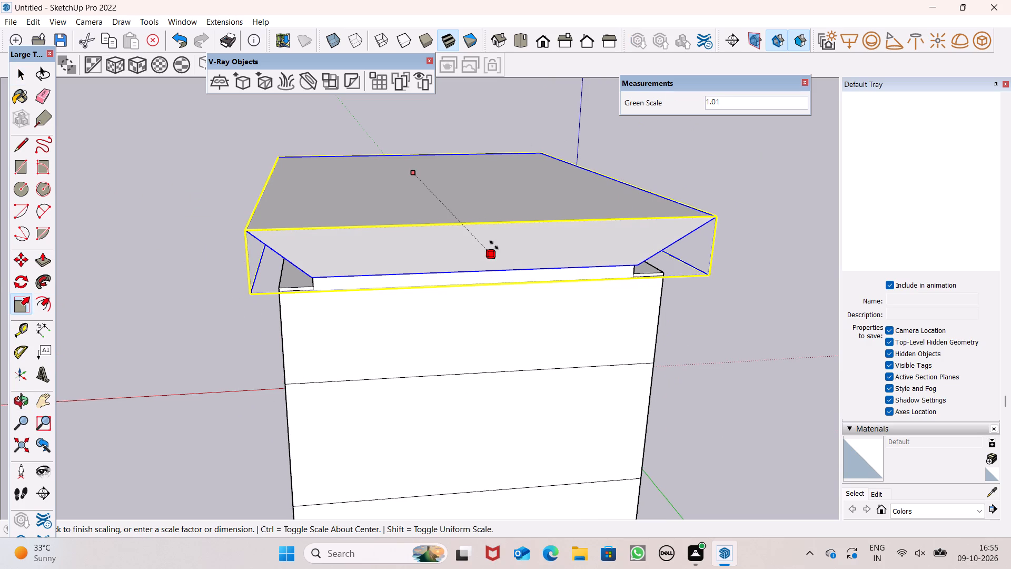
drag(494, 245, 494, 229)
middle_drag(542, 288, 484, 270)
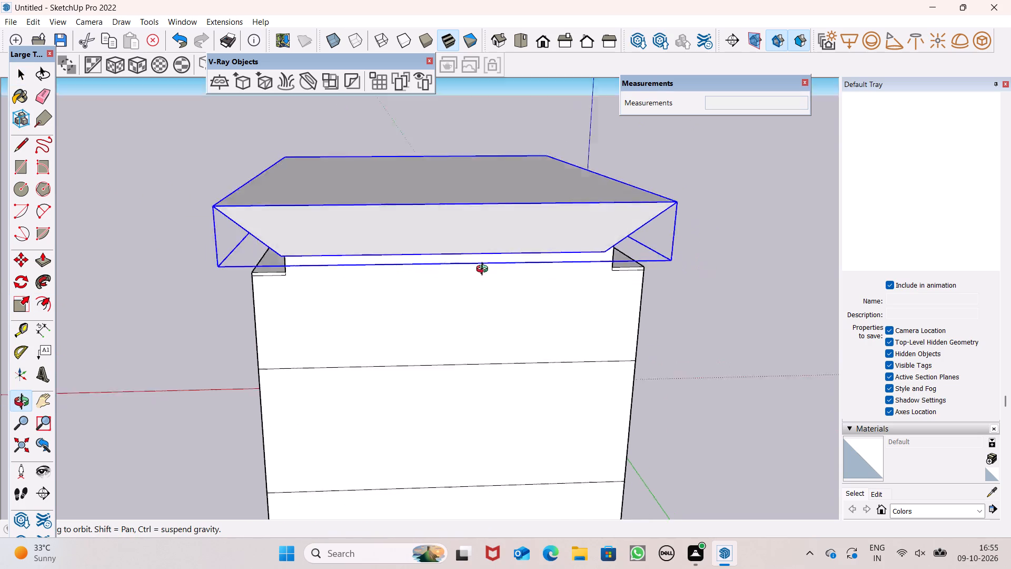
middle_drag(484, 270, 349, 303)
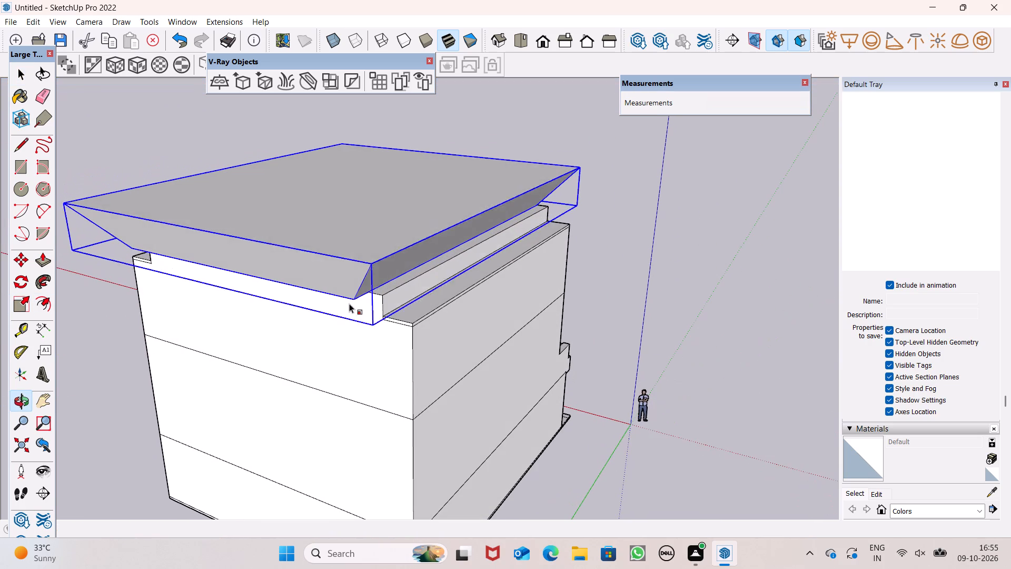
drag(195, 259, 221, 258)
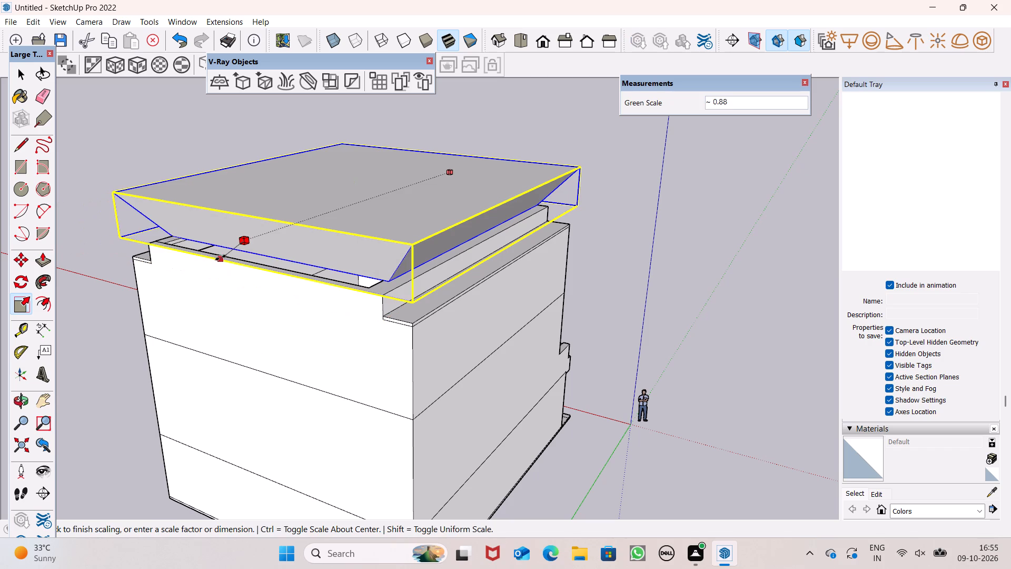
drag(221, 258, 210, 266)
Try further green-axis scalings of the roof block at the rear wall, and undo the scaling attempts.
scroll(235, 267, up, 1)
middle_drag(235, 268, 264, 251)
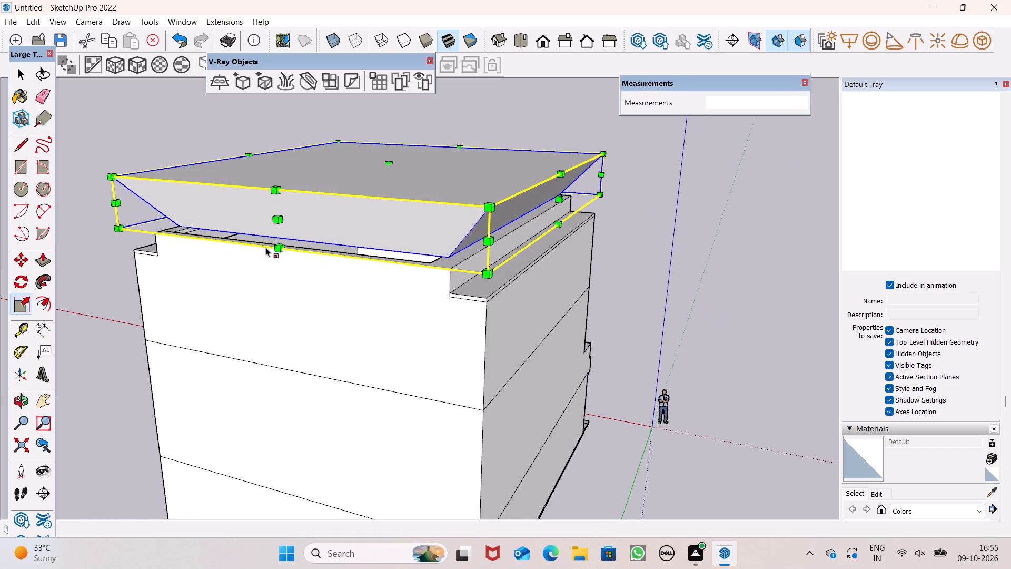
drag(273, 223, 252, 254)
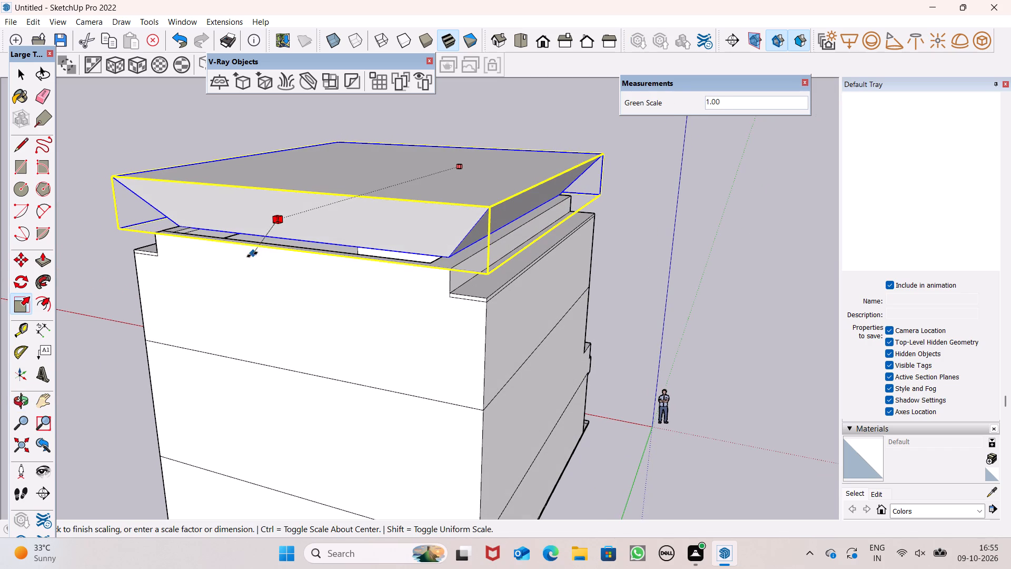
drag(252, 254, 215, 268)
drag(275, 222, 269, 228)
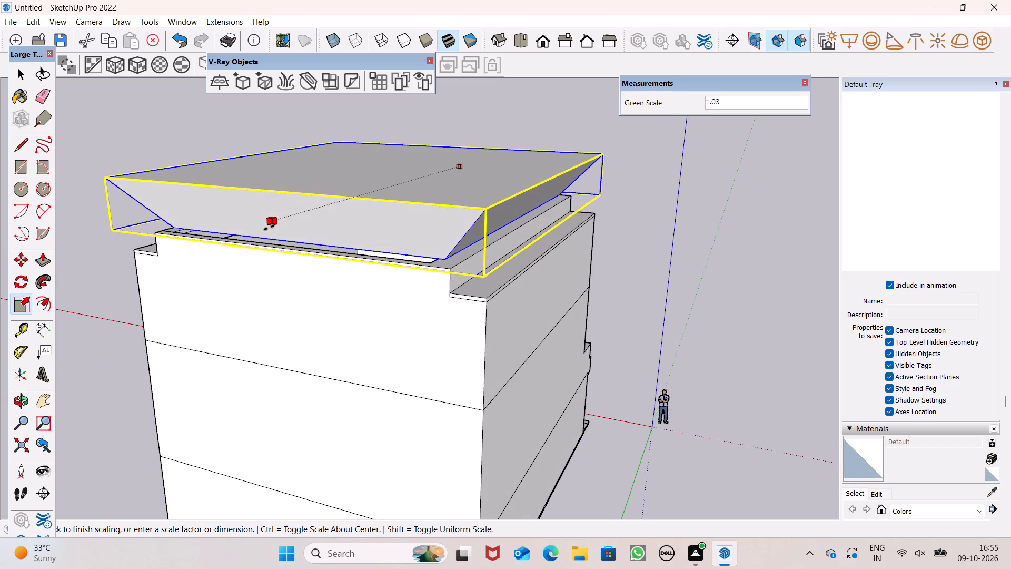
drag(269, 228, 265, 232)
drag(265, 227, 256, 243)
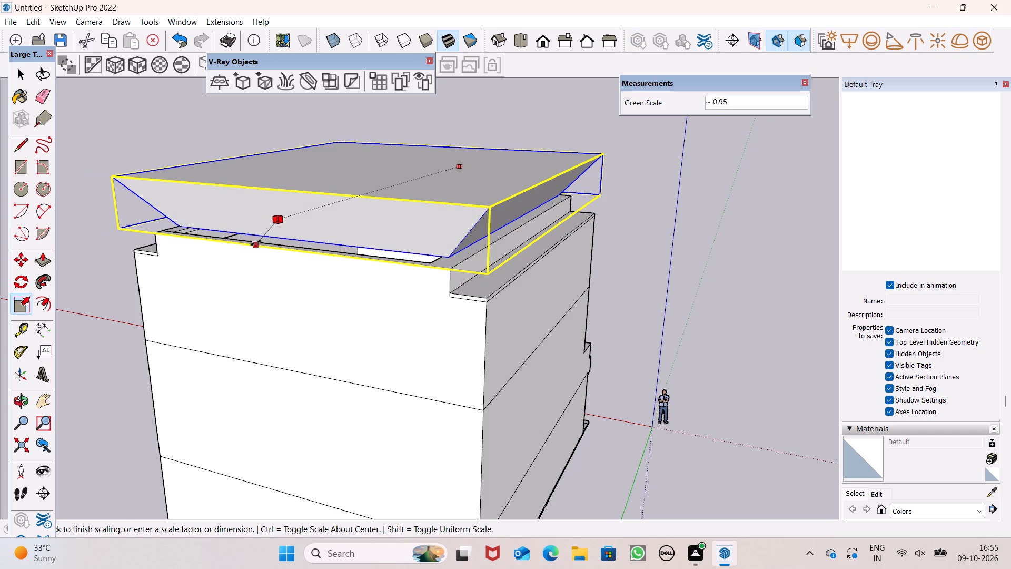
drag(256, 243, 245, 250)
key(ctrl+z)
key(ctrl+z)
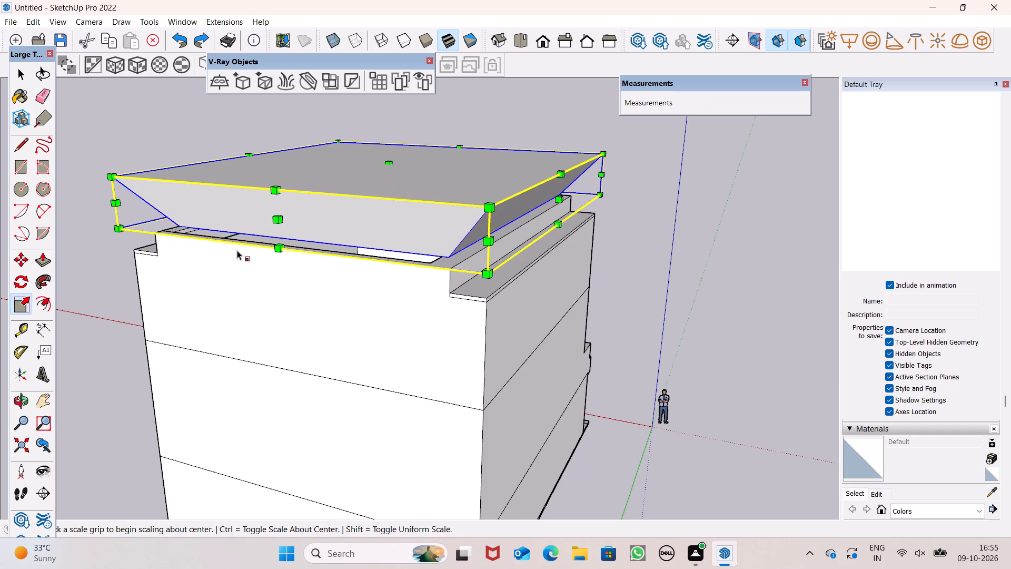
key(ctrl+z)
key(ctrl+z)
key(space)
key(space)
Deselect the roof block and inspect the whole building from the rear, side and front.
middle_drag(543, 358, 574, 265)
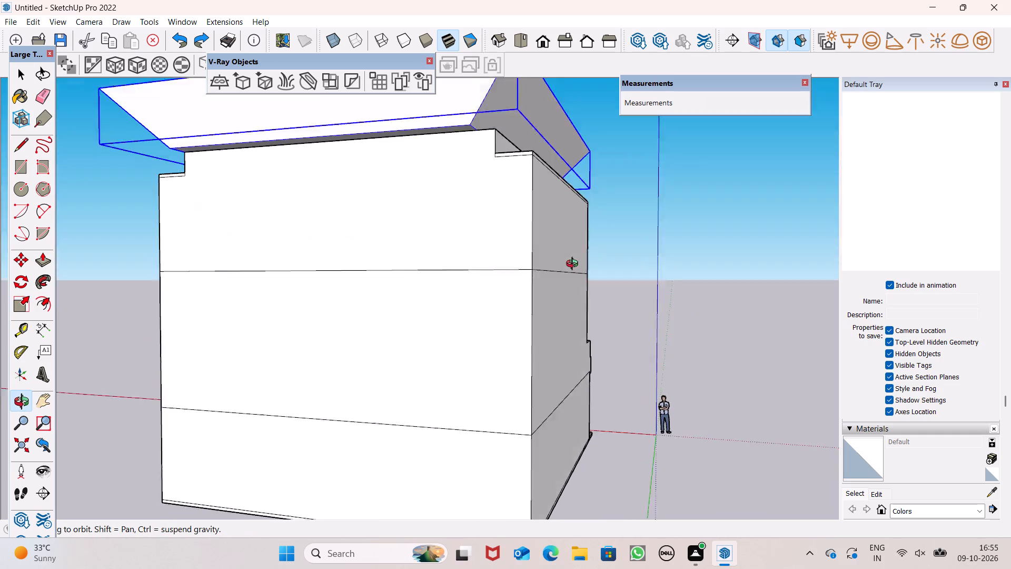
middle_drag(574, 265, 567, 313)
key(space)
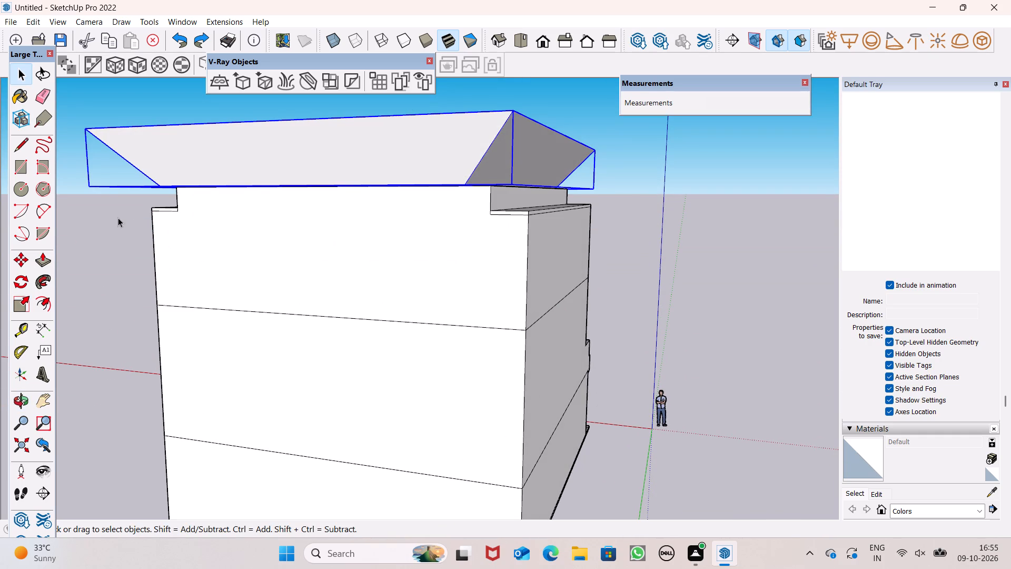
click(118, 218)
scroll(128, 244, down, 4)
middle_drag(368, 266, 0, 294)
scroll(424, 261, down, 4)
middle_drag(501, 266, 355, 266)
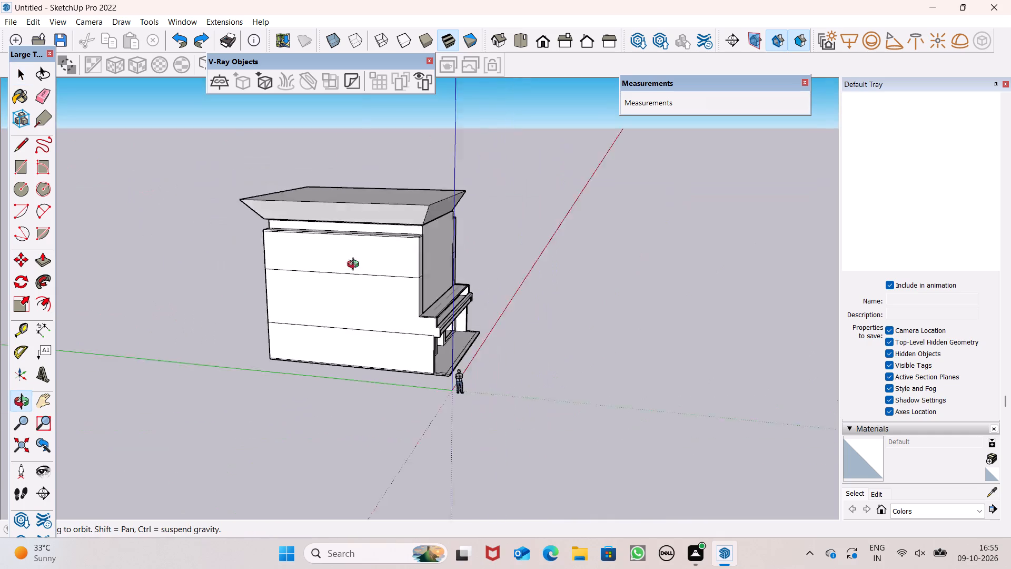
middle_drag(355, 266, 221, 263)
middle_drag(610, 262, 511, 310)
scroll(523, 237, up, 5)
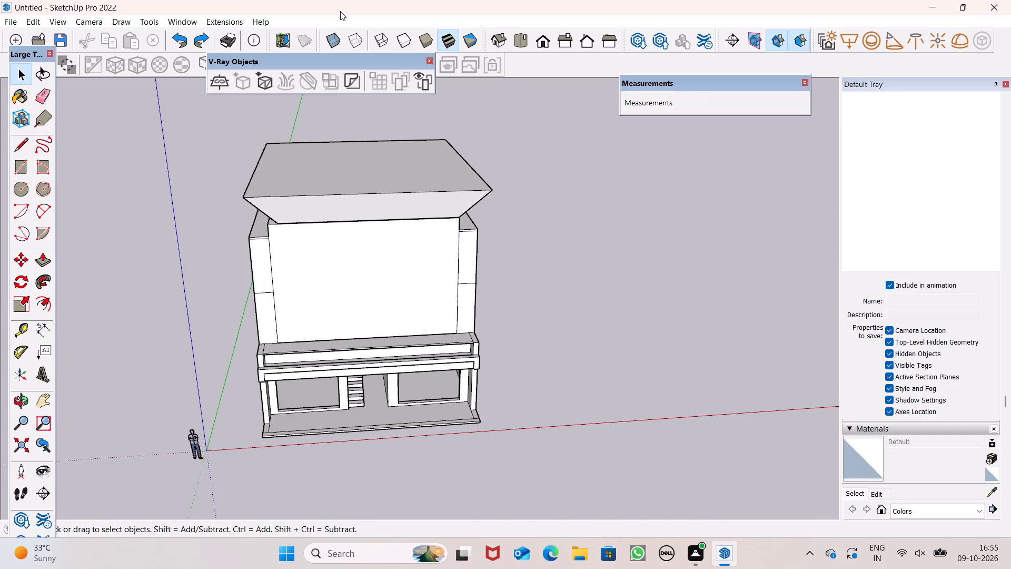
middle_drag(395, 276, 399, 239)
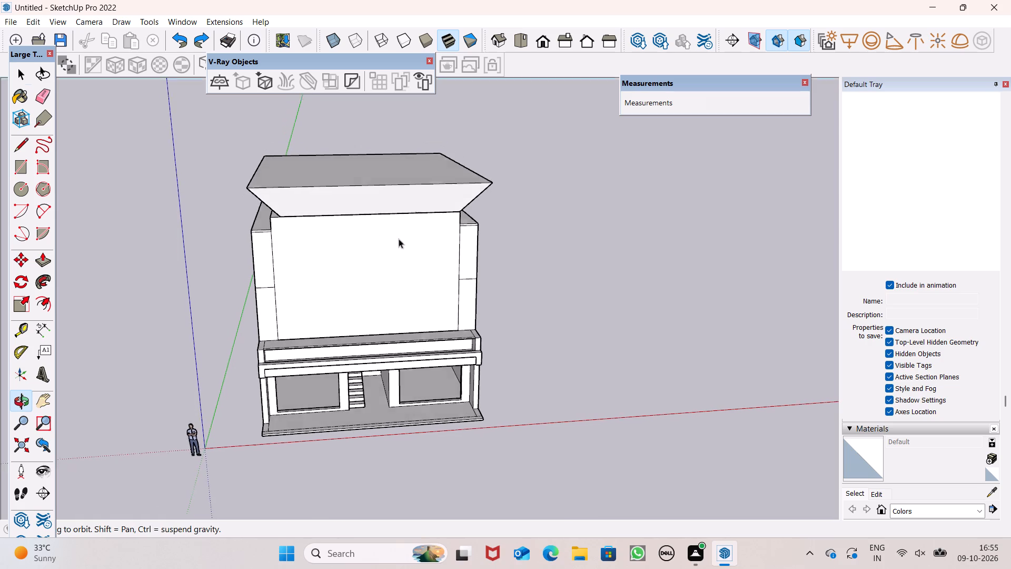
middle_drag(399, 239, 403, 248)
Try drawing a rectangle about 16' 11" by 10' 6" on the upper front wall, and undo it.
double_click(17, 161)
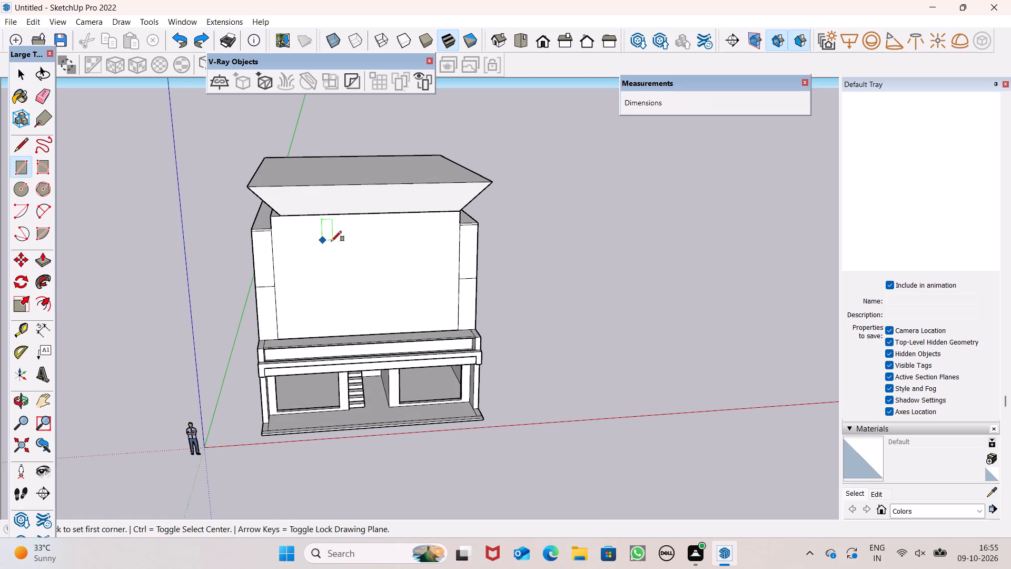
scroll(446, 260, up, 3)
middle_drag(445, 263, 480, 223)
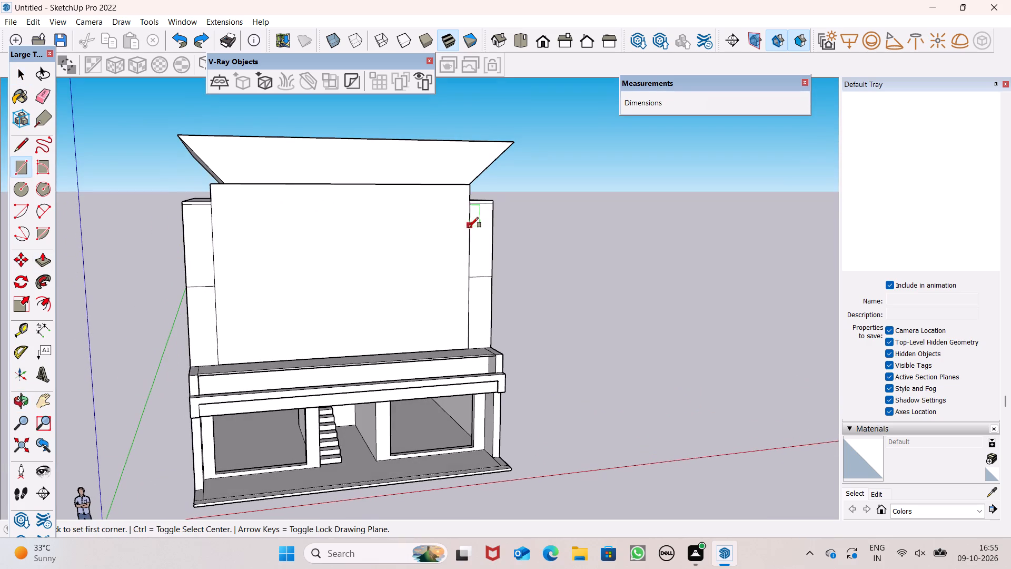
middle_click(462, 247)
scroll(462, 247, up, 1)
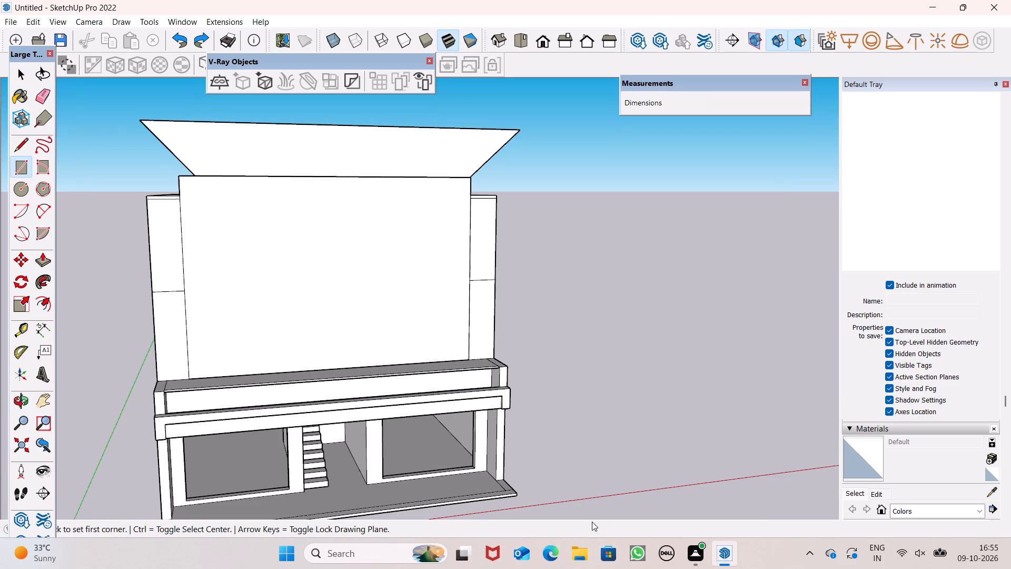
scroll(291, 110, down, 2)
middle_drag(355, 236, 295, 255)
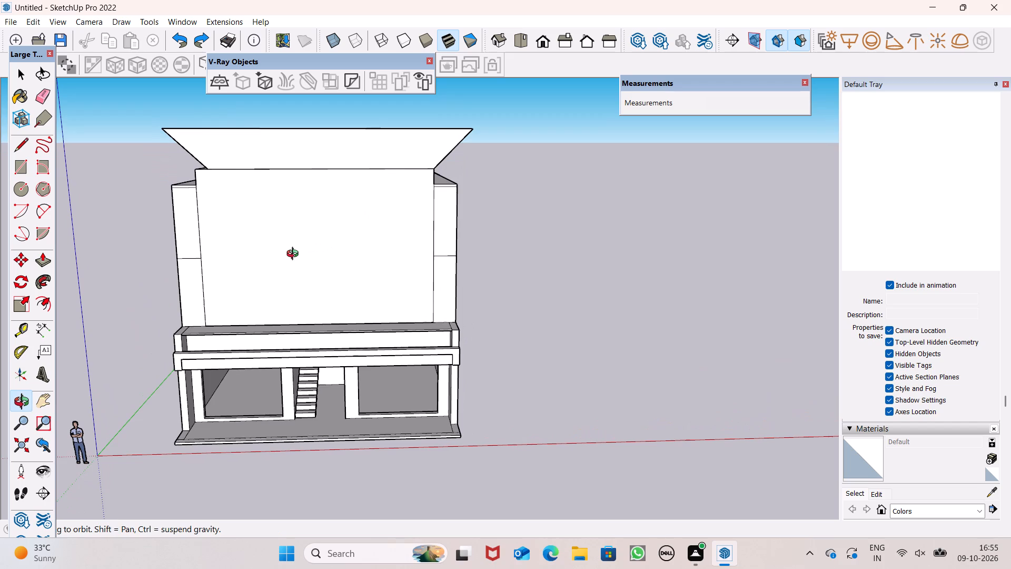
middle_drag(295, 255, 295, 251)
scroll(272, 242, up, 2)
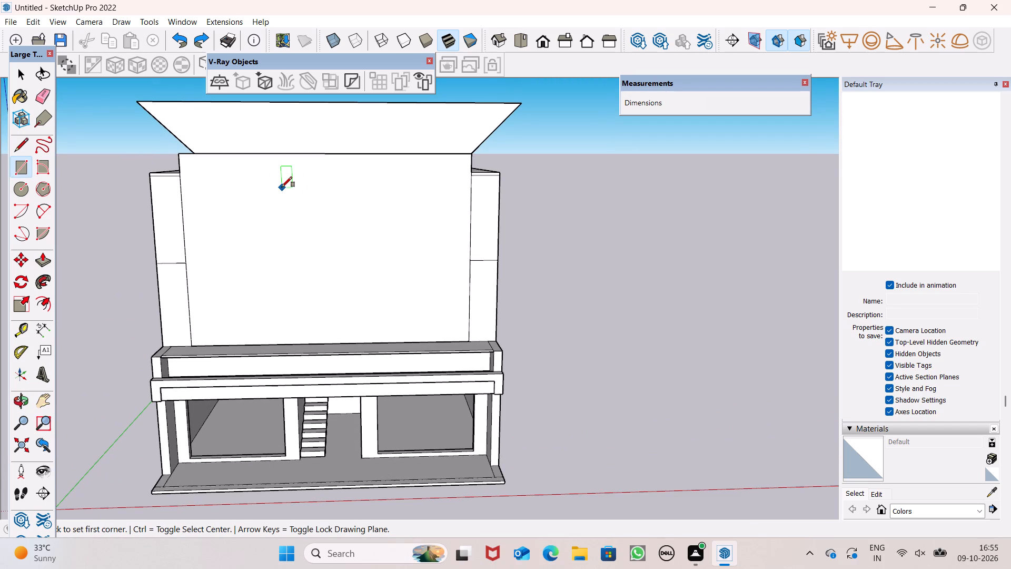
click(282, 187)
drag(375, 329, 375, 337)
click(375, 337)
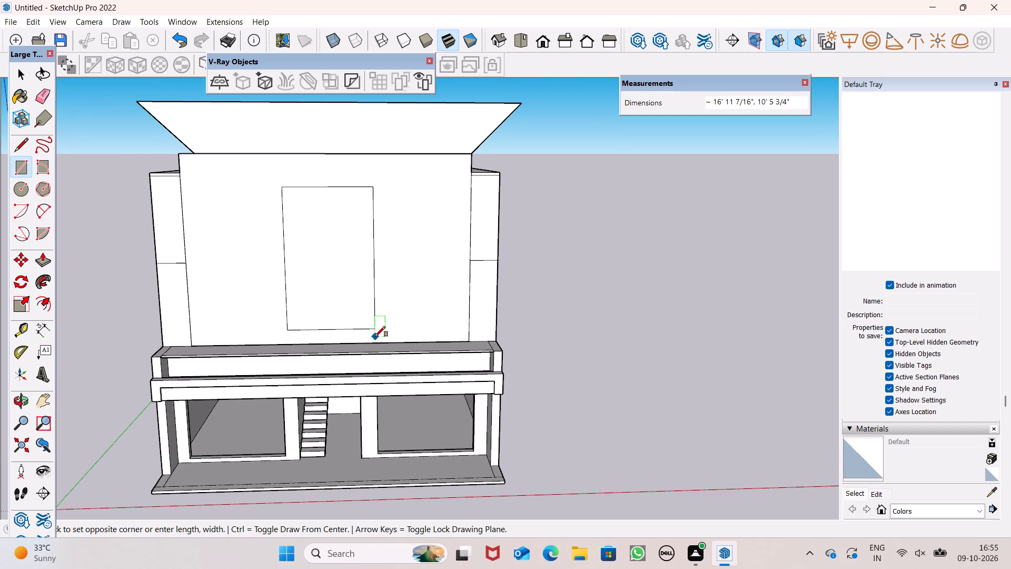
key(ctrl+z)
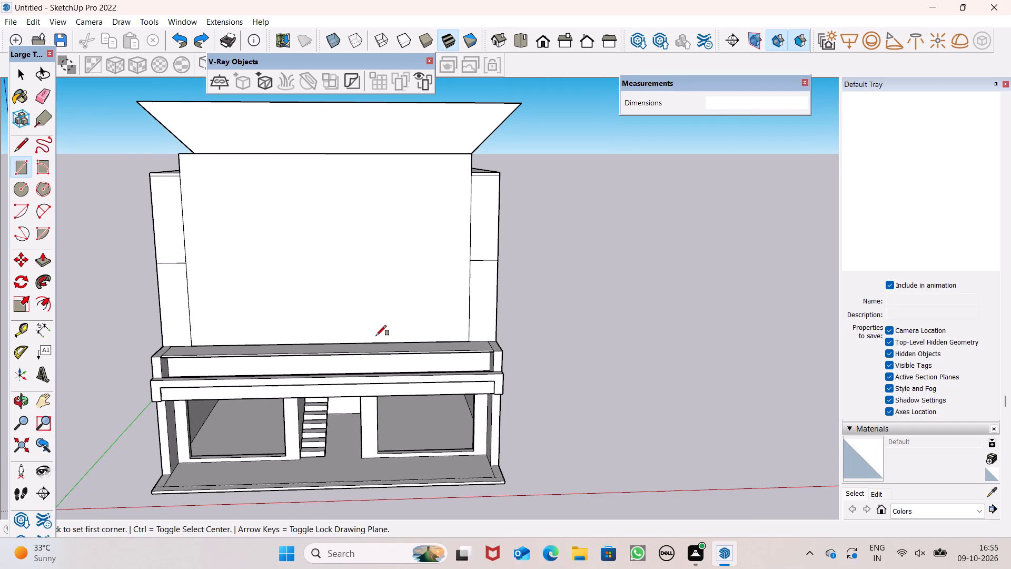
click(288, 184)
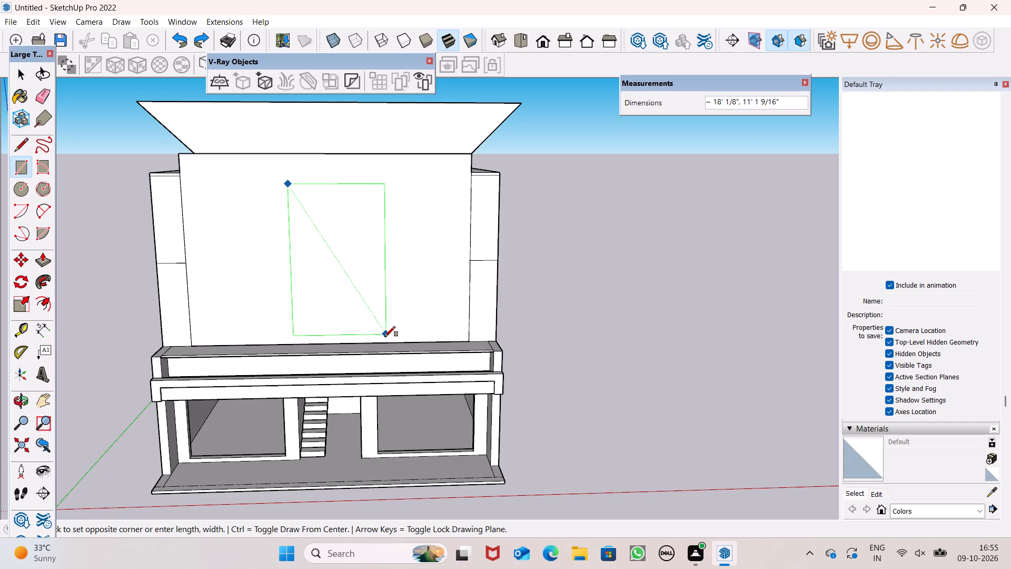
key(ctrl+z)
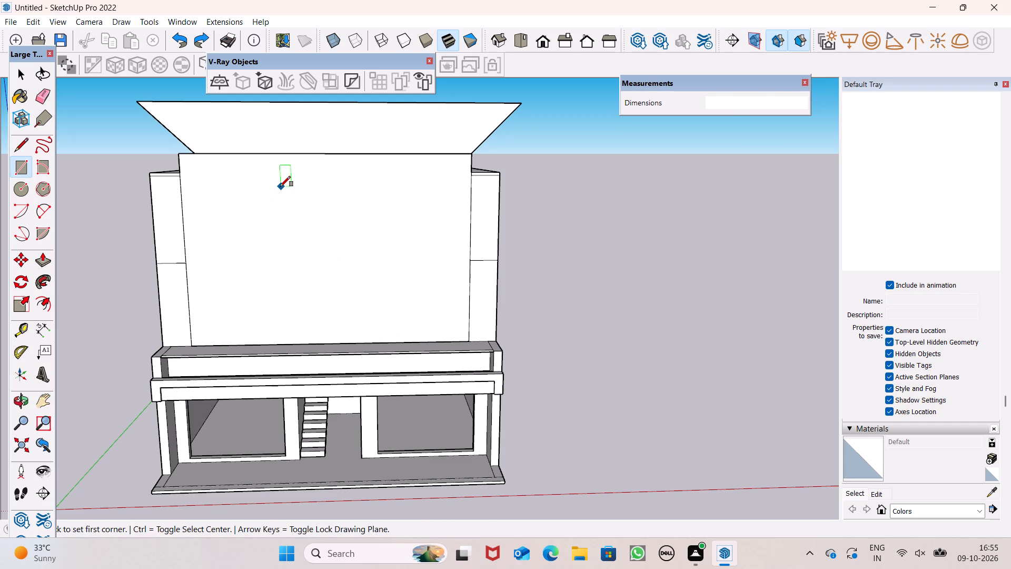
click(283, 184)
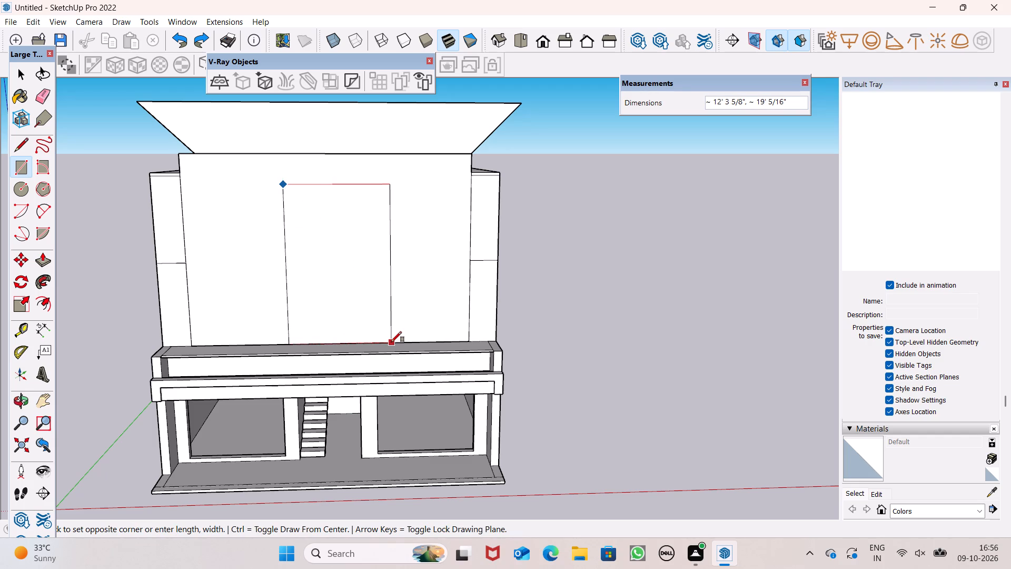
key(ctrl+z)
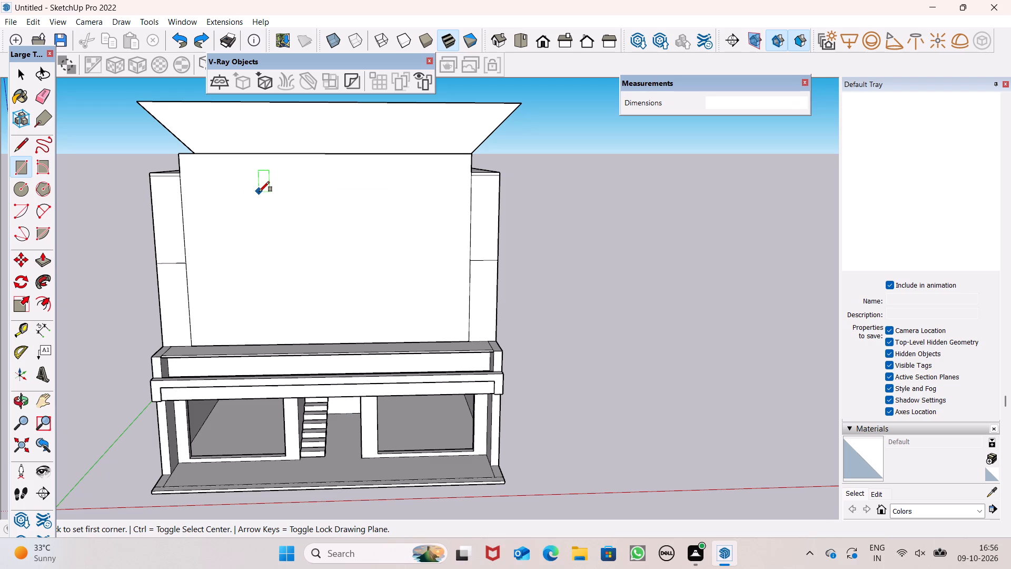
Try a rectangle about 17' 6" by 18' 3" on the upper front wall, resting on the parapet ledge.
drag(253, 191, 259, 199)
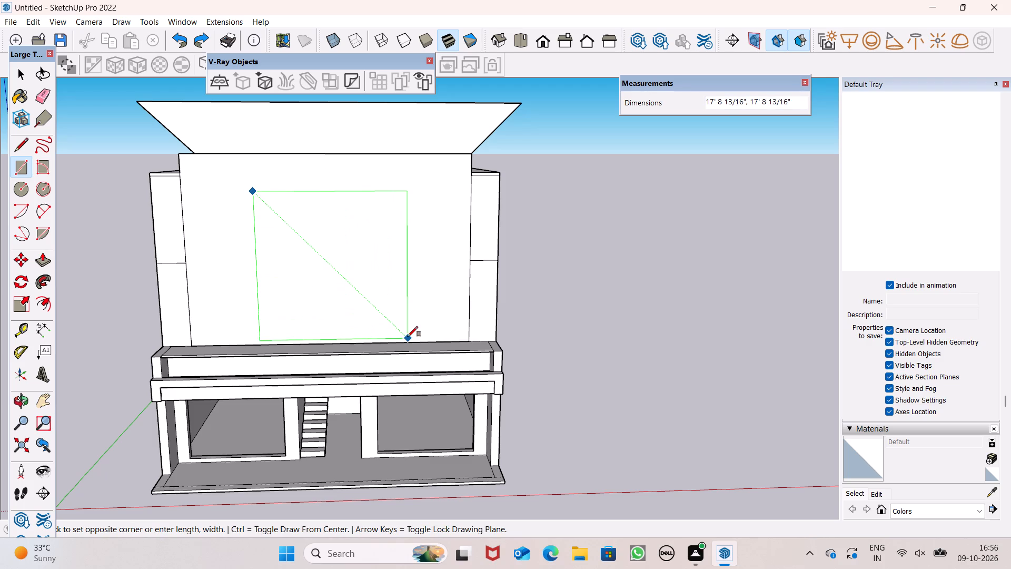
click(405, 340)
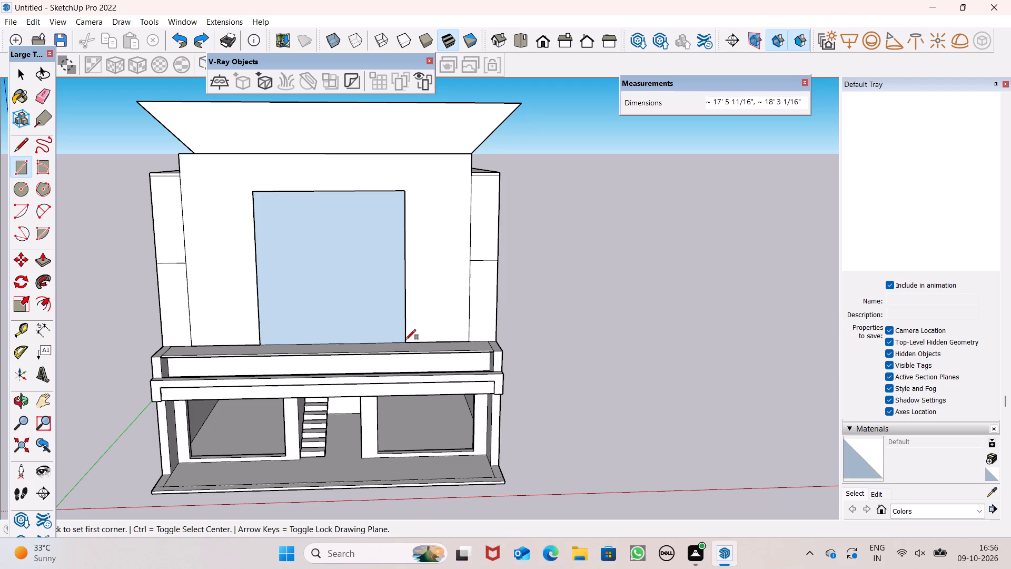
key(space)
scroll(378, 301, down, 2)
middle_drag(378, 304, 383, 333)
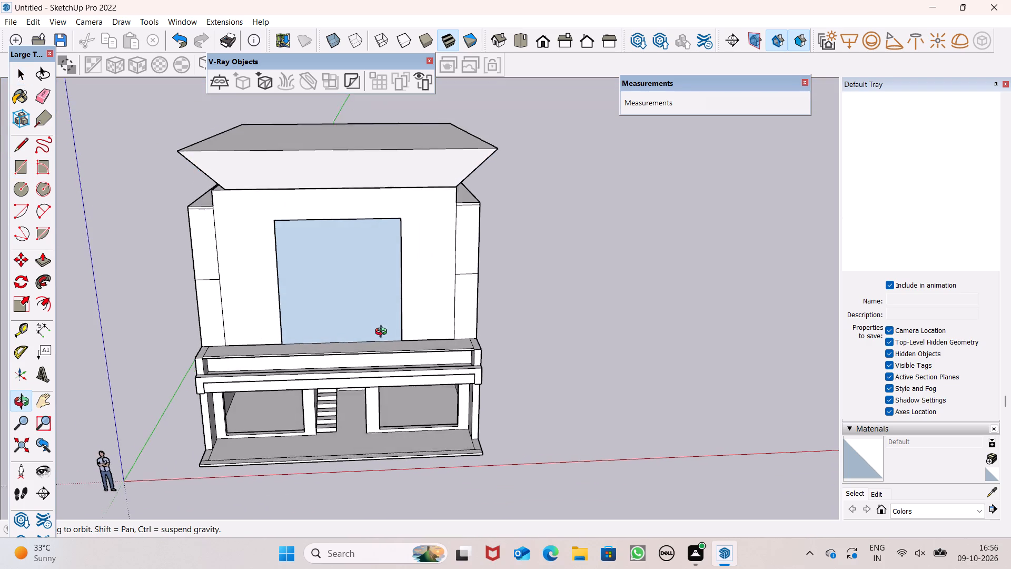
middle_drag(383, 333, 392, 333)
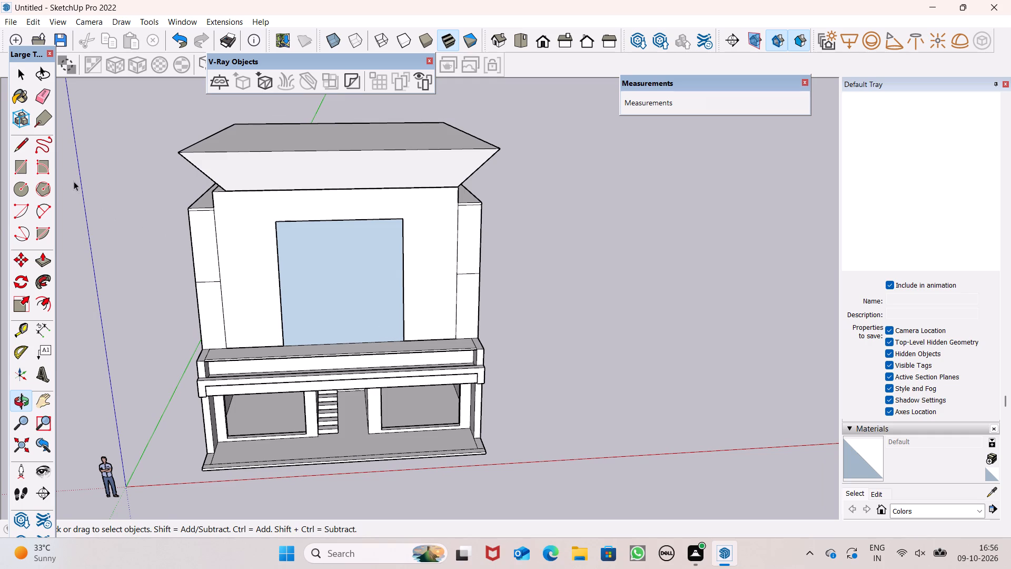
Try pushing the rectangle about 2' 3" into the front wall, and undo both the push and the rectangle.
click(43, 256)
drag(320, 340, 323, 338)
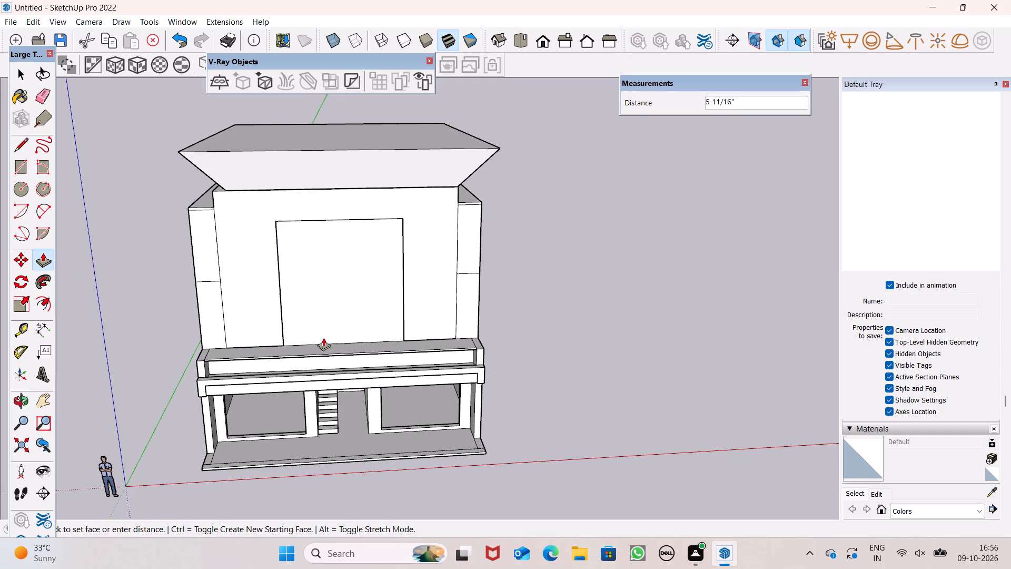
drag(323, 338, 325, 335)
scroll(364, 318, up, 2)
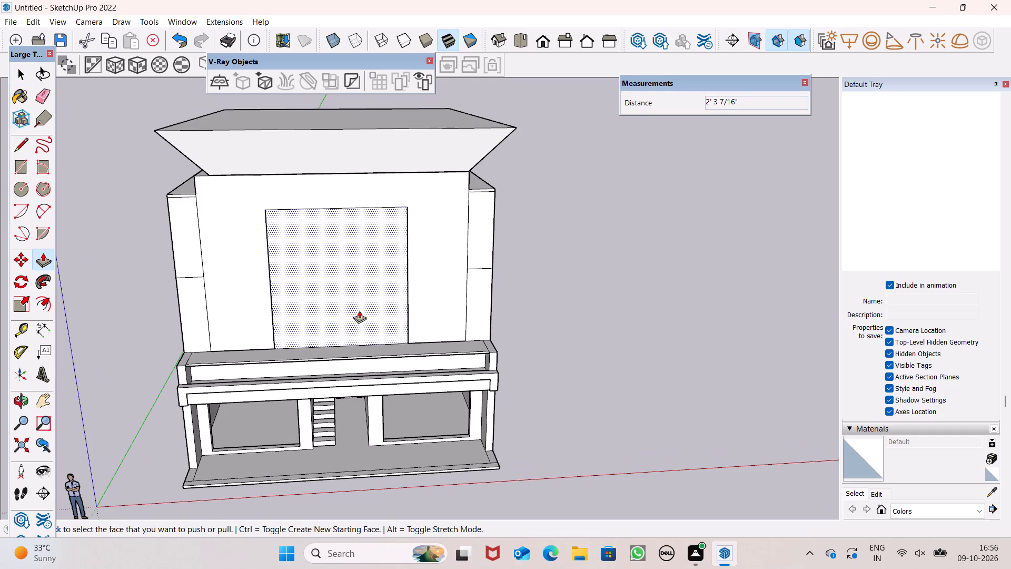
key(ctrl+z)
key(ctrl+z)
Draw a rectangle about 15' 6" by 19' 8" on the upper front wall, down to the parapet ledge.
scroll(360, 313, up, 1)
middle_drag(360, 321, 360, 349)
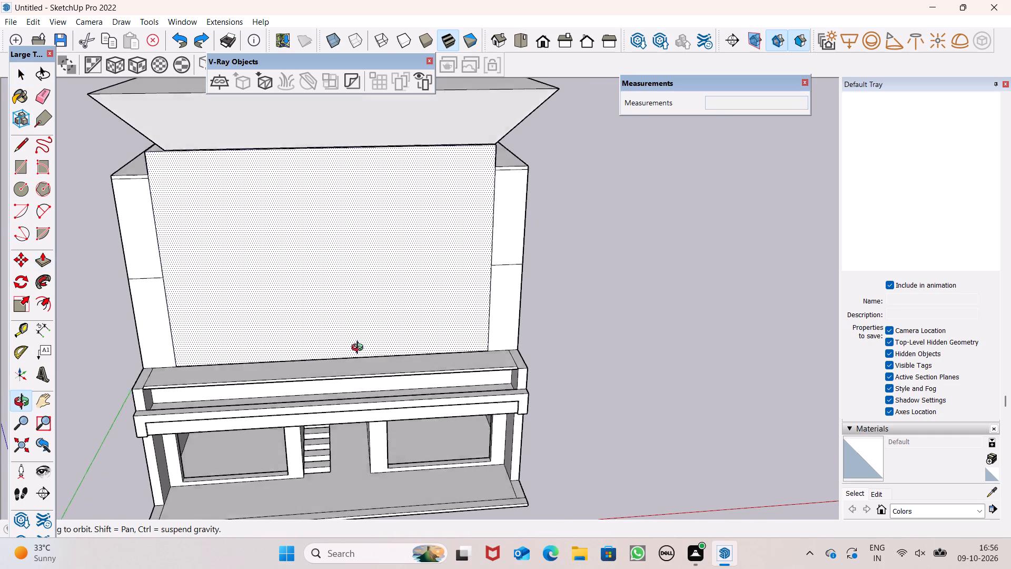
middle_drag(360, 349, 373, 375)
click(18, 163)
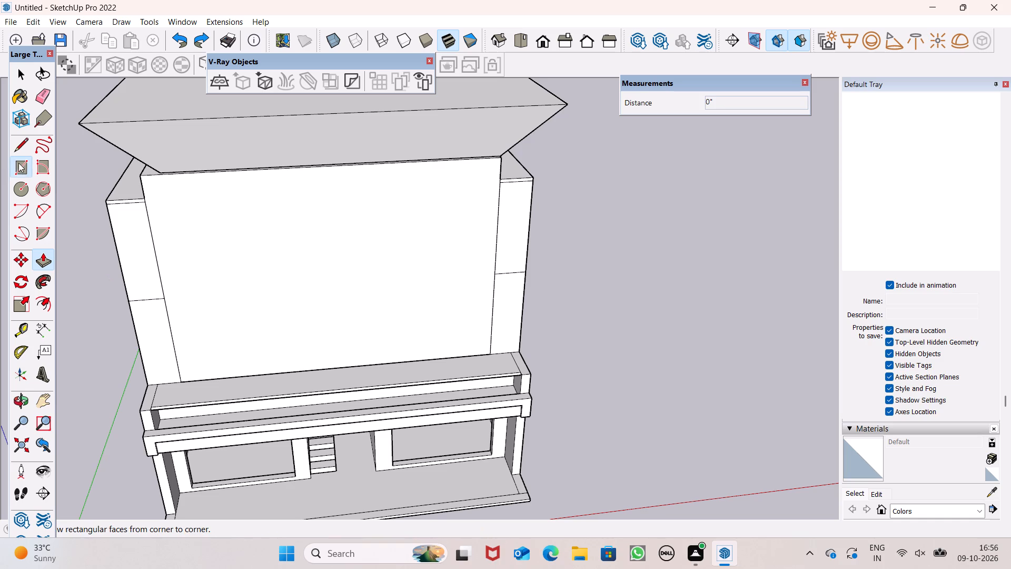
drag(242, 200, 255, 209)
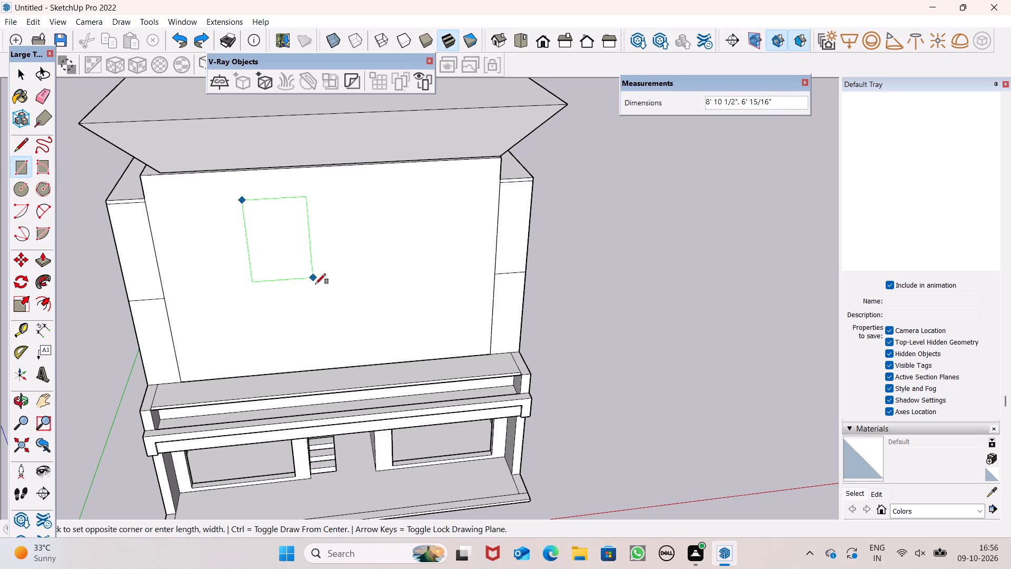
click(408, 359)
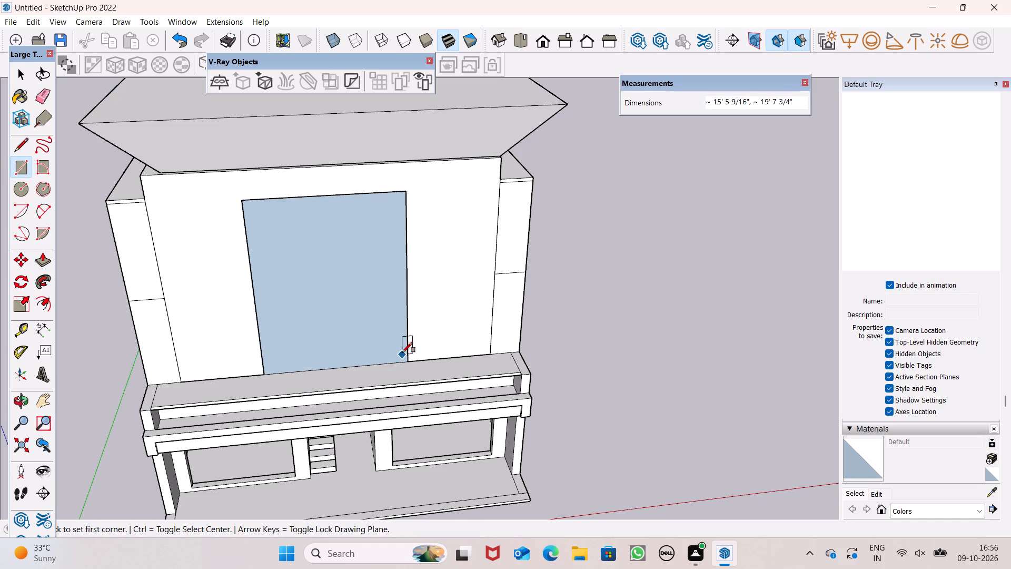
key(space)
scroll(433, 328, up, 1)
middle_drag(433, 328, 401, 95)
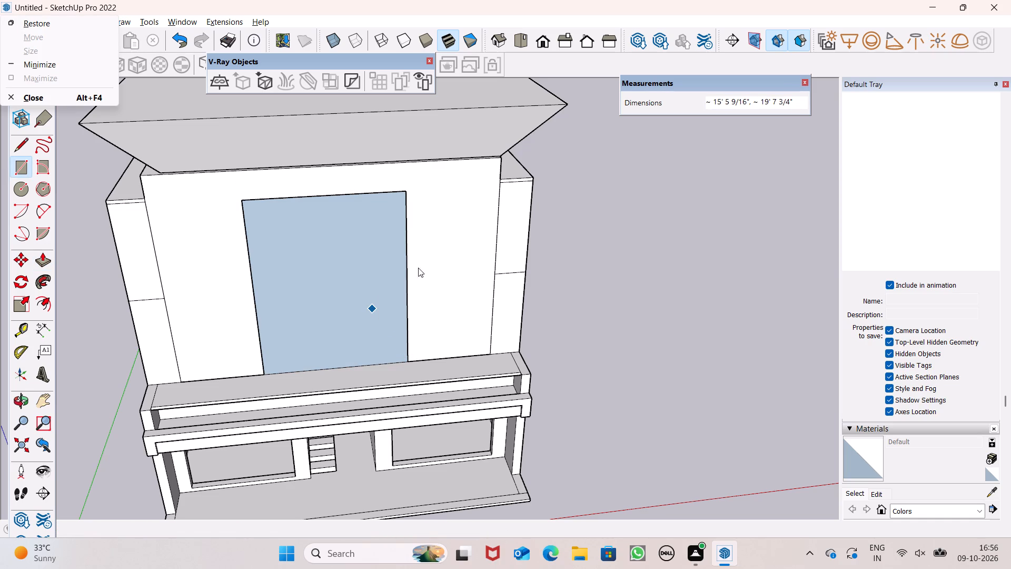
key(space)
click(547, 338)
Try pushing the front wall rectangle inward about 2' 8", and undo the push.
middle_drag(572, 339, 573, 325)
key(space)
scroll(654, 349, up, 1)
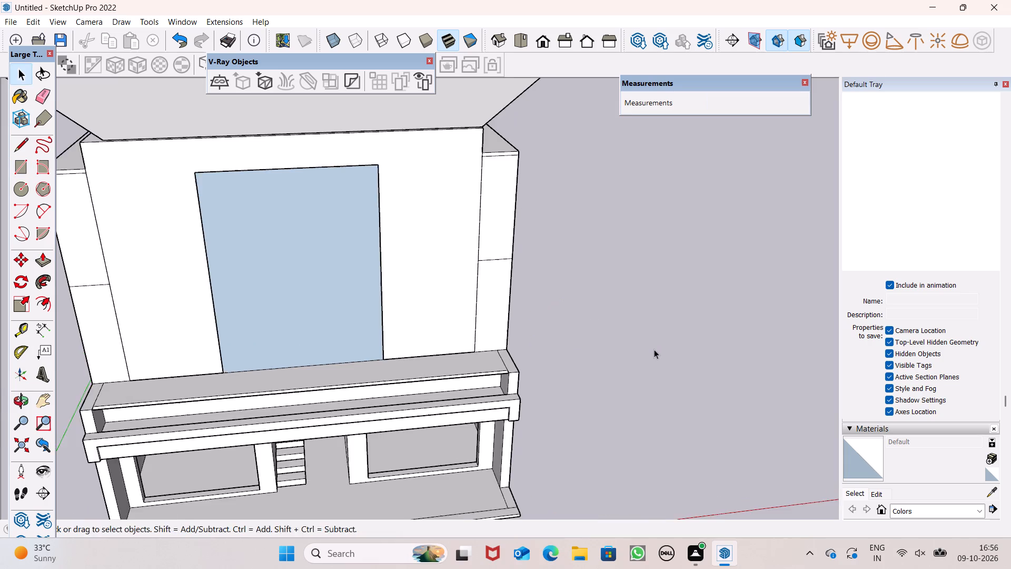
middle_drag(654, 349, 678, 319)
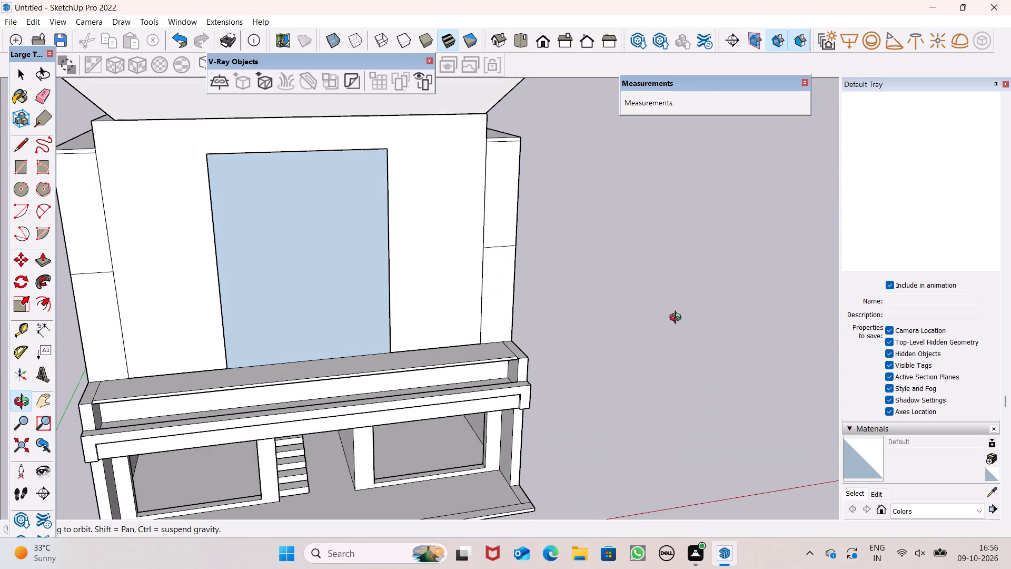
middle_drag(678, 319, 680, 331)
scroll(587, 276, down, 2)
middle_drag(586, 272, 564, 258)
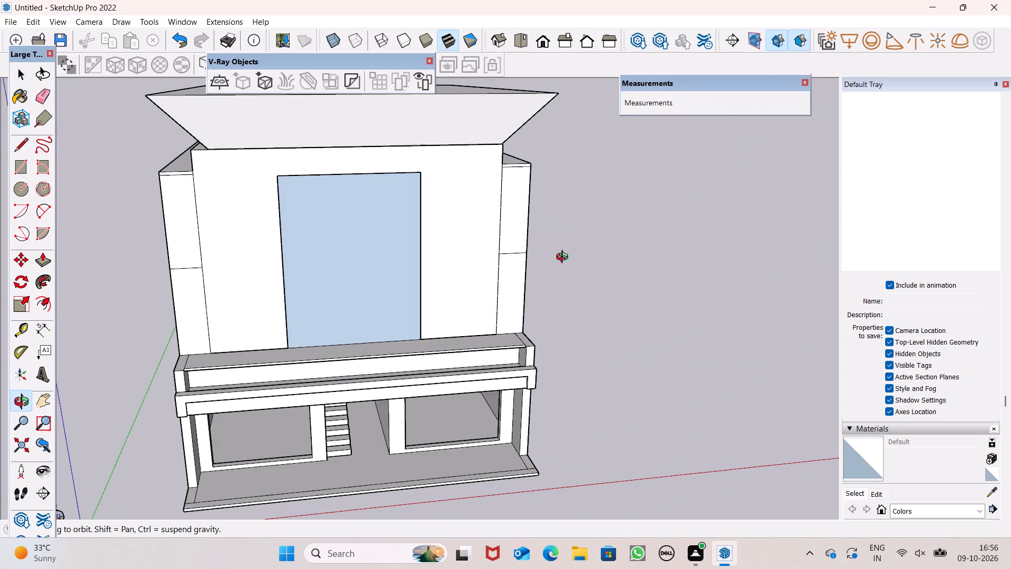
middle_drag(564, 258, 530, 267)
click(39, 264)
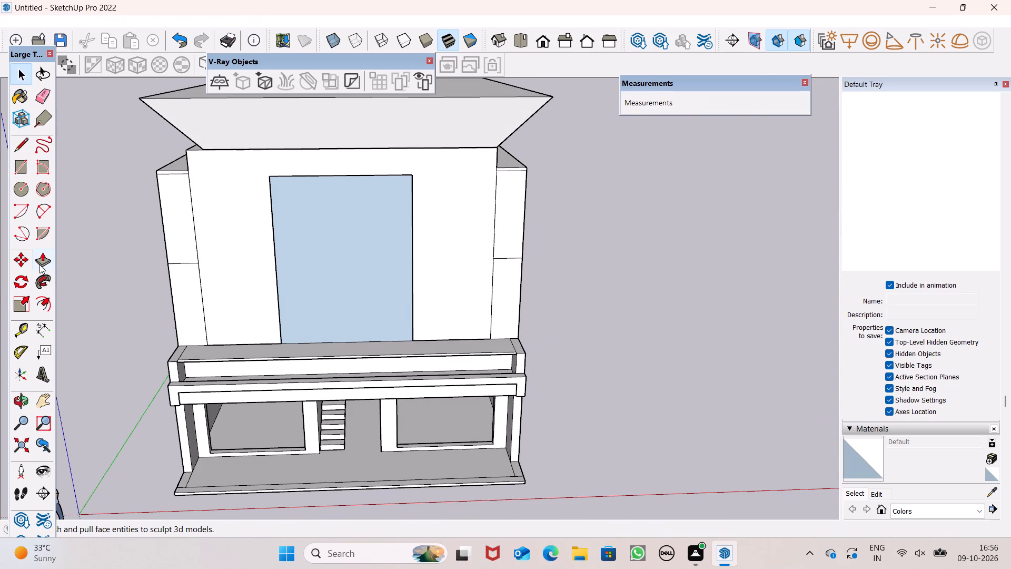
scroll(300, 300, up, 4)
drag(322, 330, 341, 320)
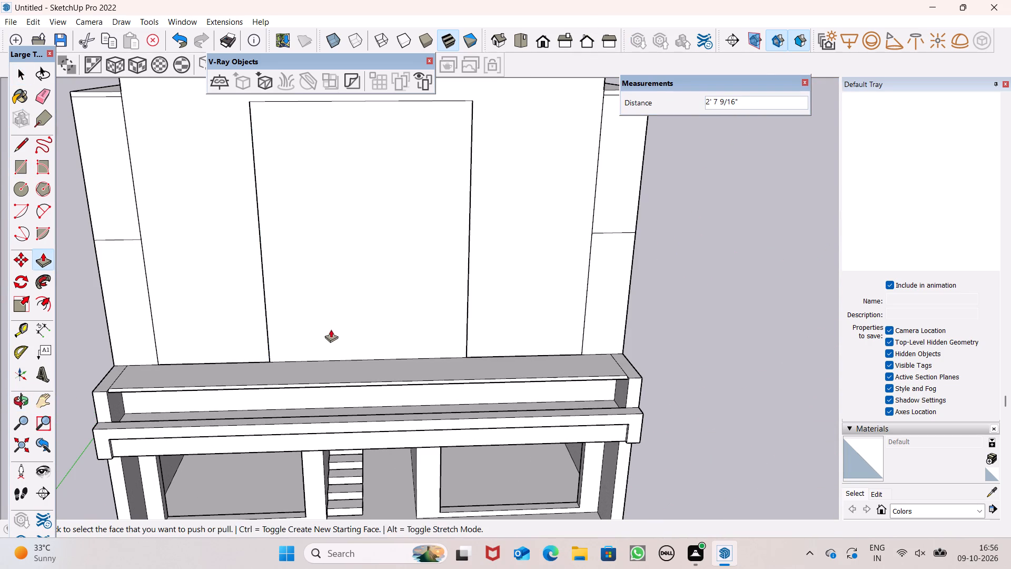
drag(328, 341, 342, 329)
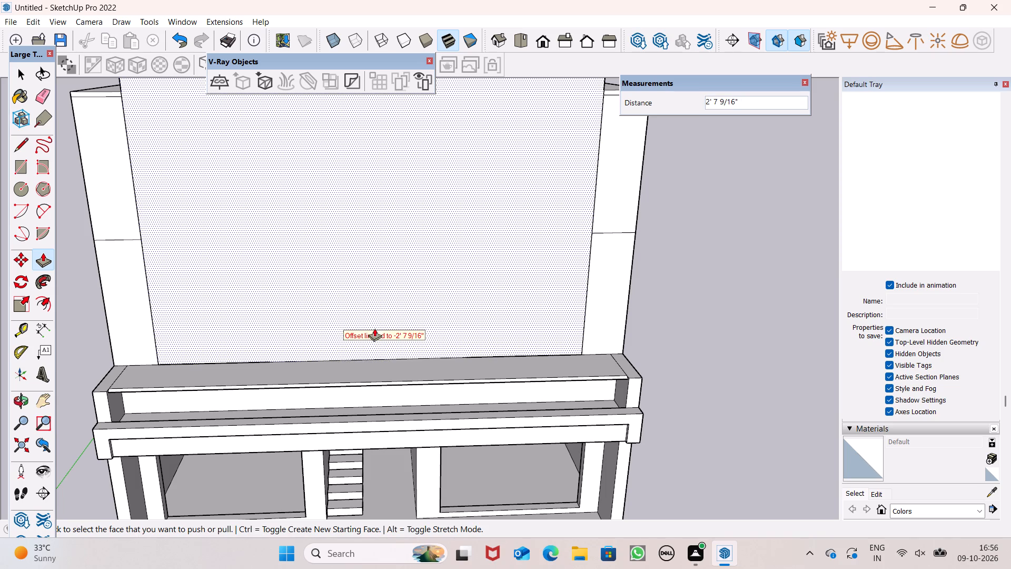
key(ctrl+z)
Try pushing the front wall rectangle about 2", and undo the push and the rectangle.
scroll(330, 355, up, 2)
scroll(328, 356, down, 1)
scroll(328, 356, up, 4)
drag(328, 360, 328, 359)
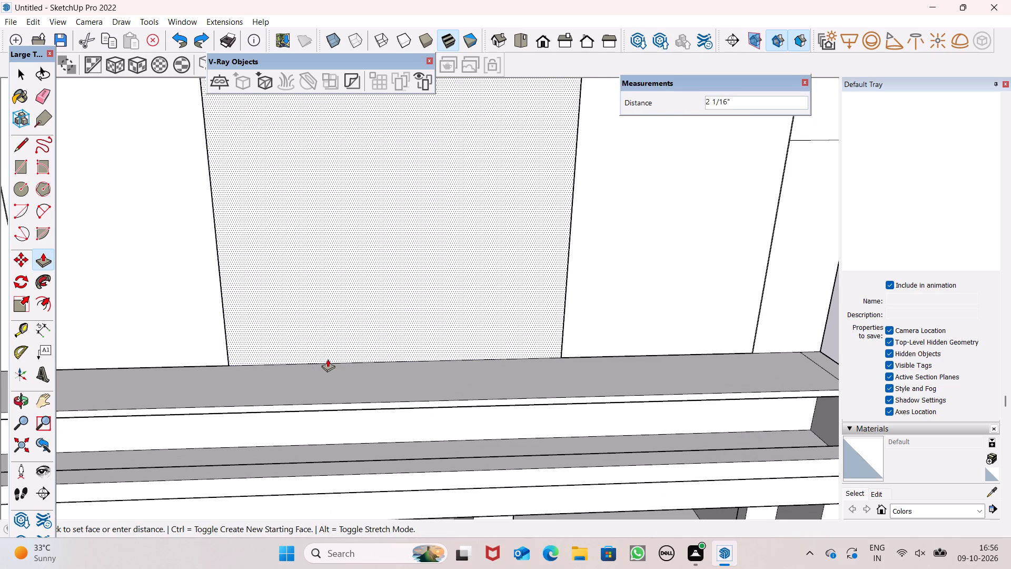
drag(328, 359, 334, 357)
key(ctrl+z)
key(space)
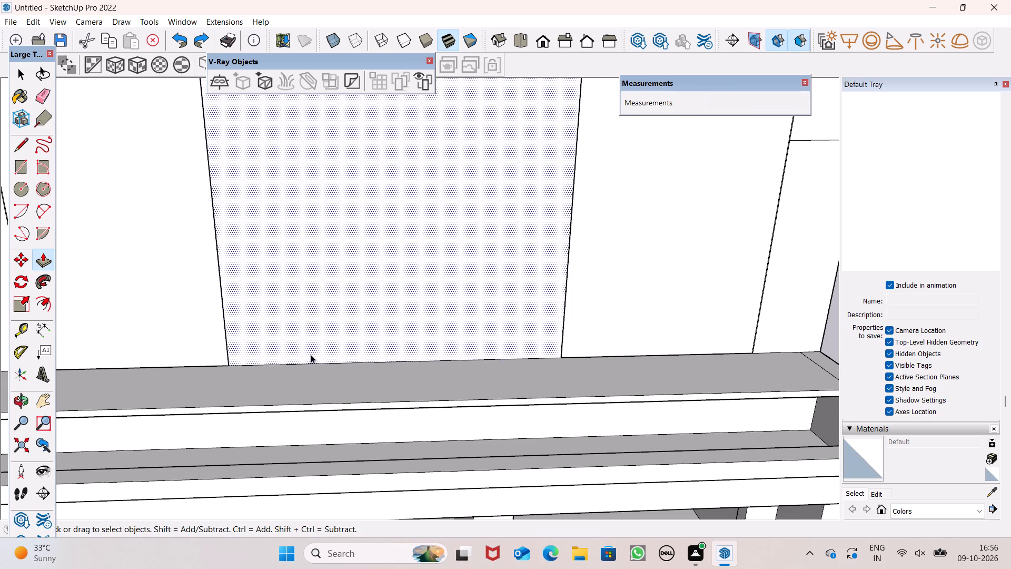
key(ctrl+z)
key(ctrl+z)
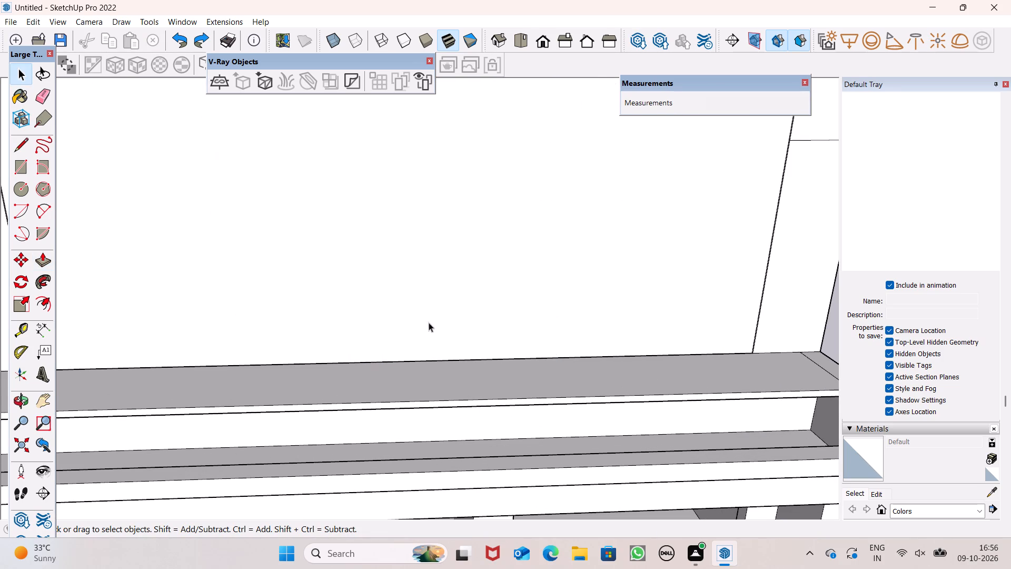
Check both sides of the upper storey and undo the earlier edits that filled the side gap beneath the roof block.
scroll(437, 327, down, 13)
middle_drag(499, 322, 151, 303)
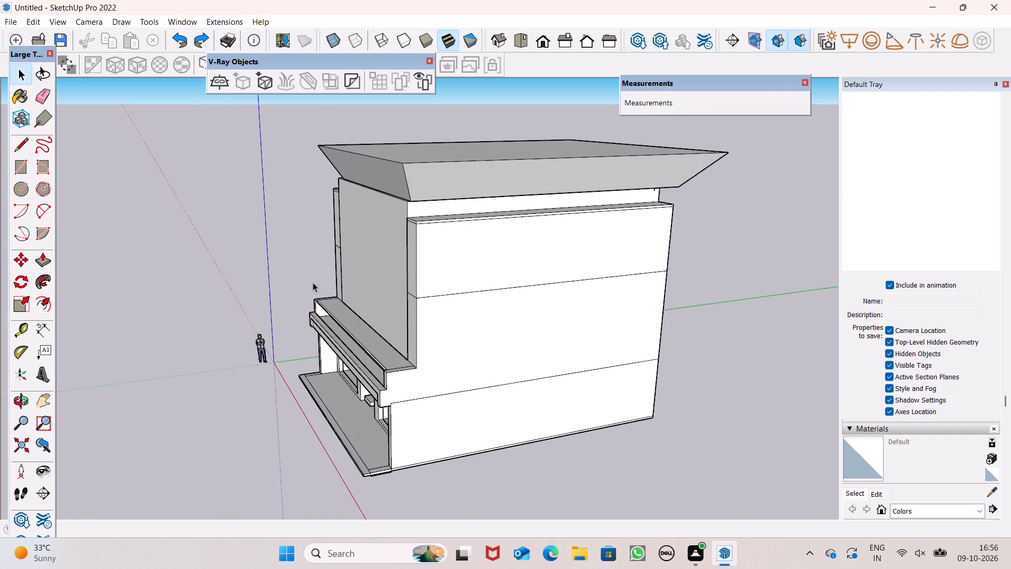
scroll(388, 271, up, 4)
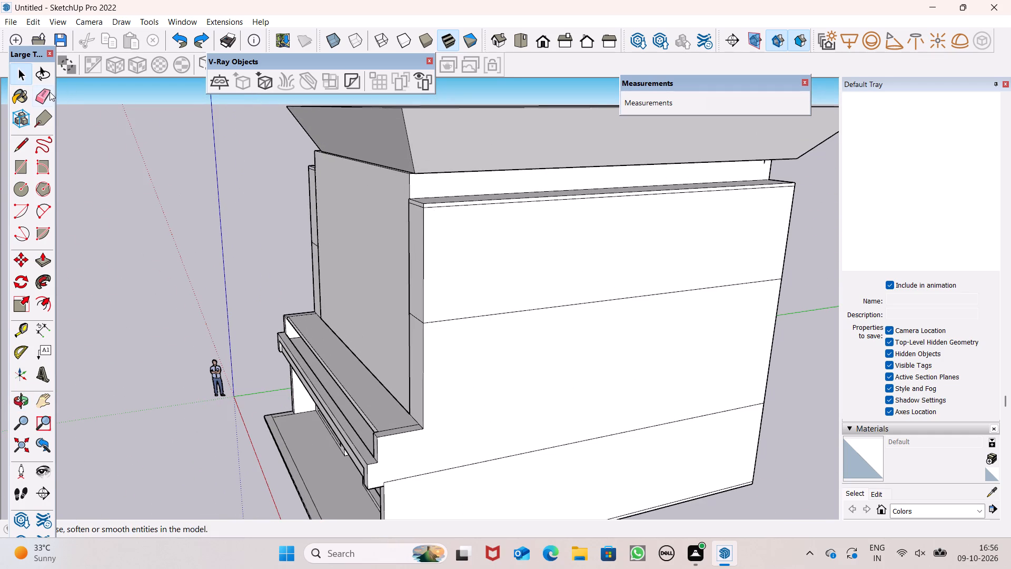
click(49, 92)
scroll(466, 231, up, 7)
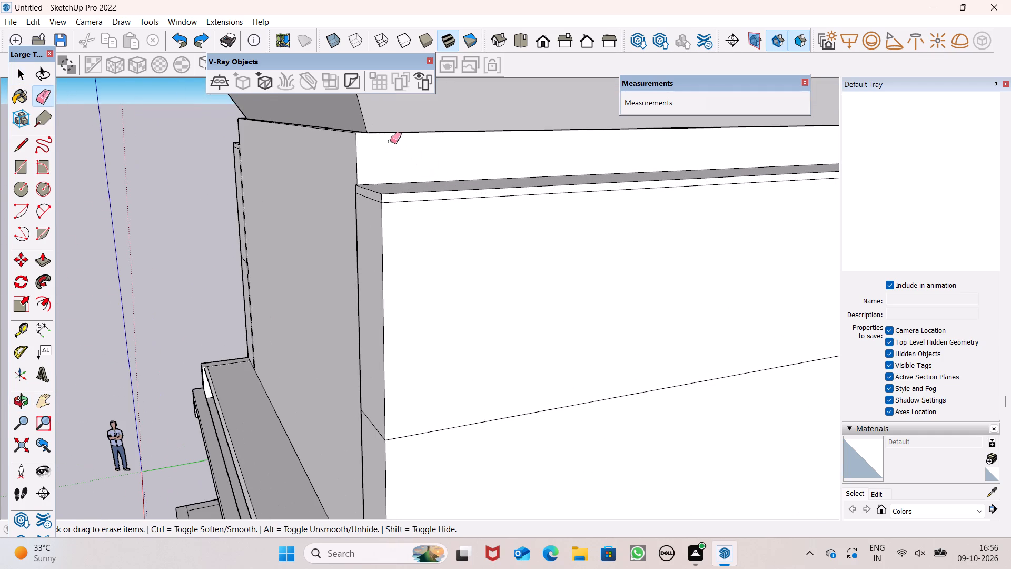
middle_drag(423, 158, 509, 163)
scroll(503, 158, up, 1)
key(ctrl+z)
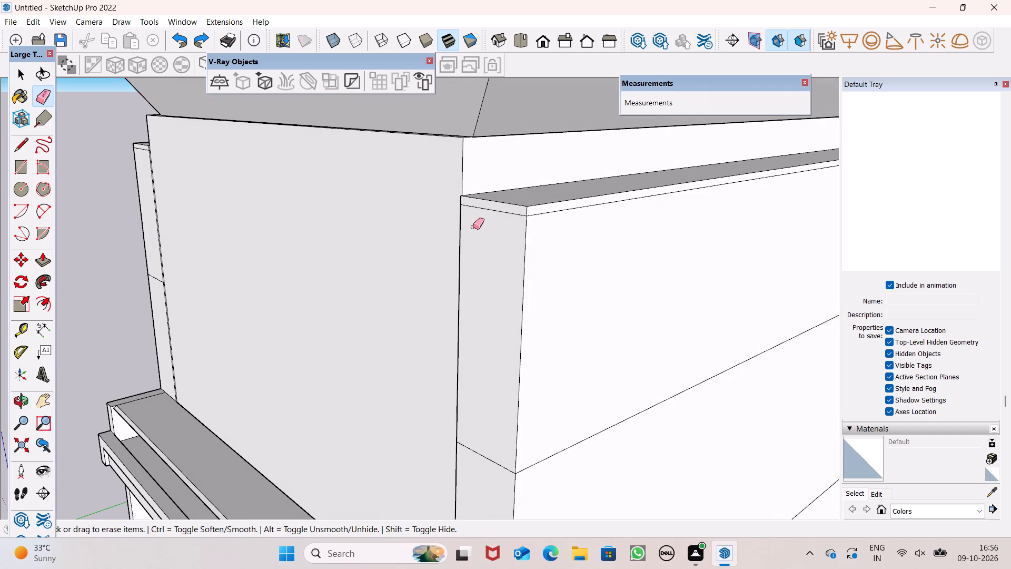
key(ctrl+z)
middle_drag(493, 251, 935, 248)
scroll(621, 207, down, 11)
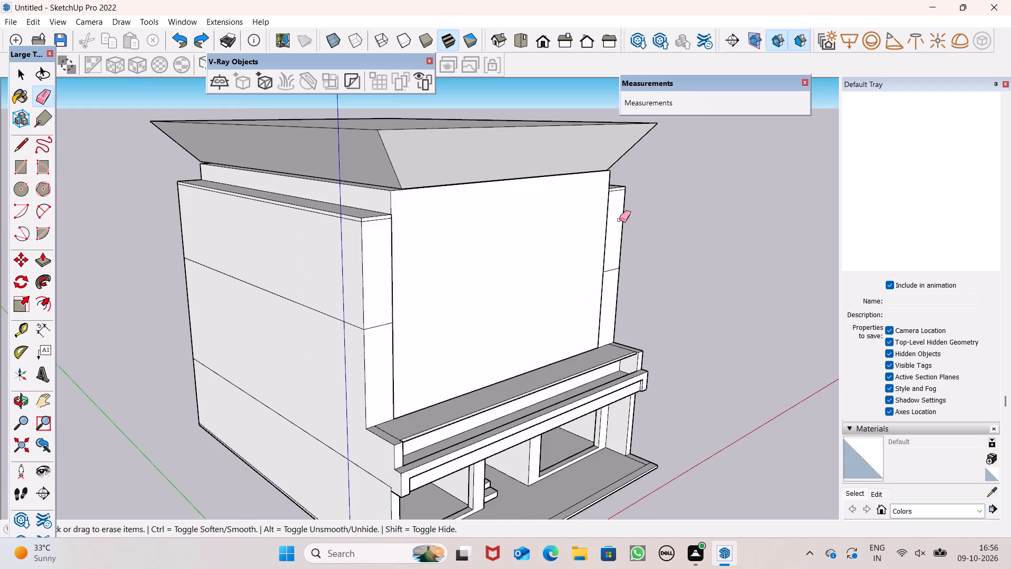
middle_drag(593, 220, 638, 219)
key(ctrl+z)
key(ctrl+z)
ctrl+scroll(626, 239, up, 1)
ctrl+middle_drag(626, 239, 150, 245)
key(ctrl+z)
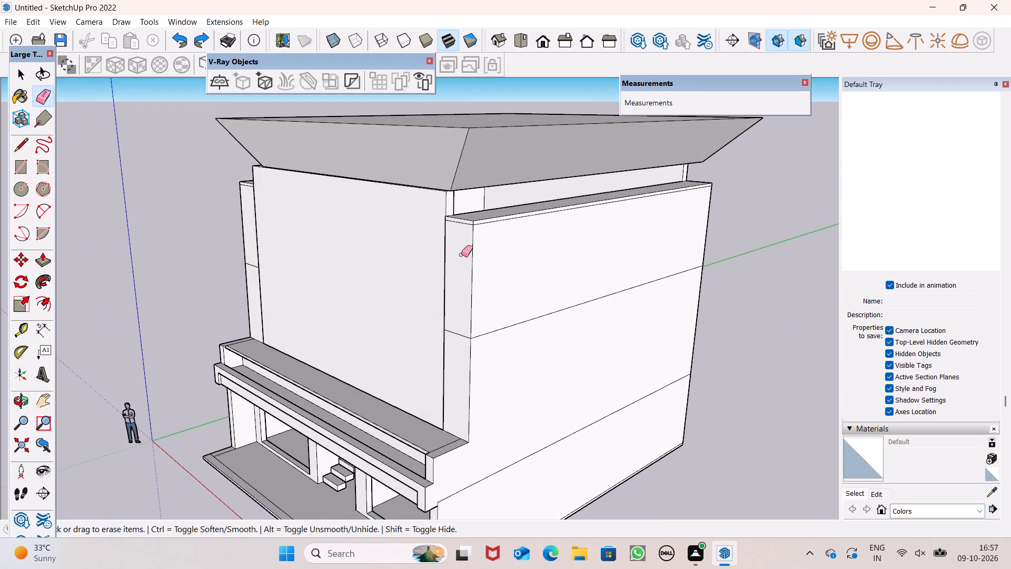
Examine the side gap beneath the roof block and the front wall's top corner.
middle_drag(465, 249, 288, 355)
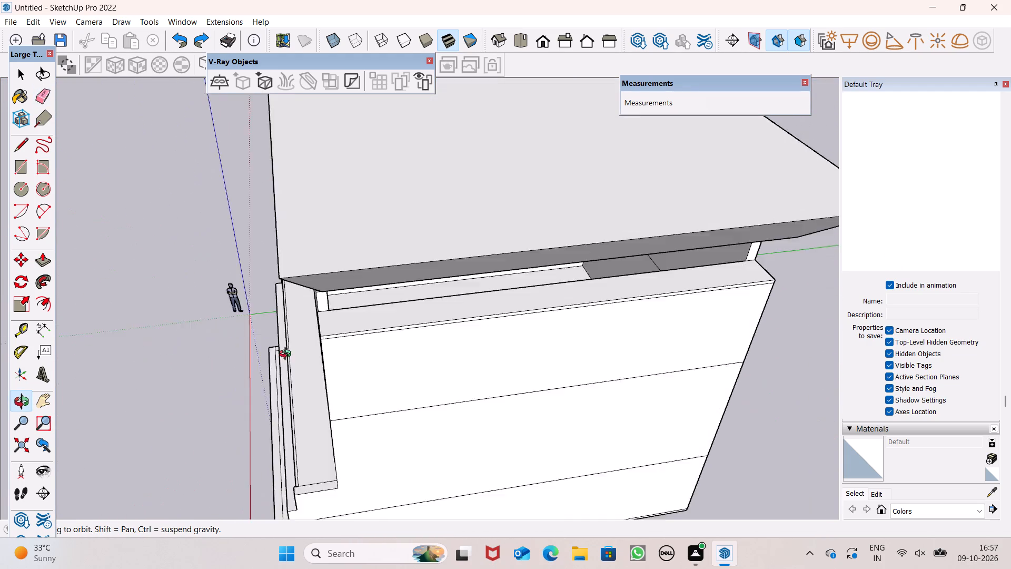
middle_drag(288, 355, 268, 355)
scroll(369, 335, up, 7)
middle_drag(384, 326, 707, 291)
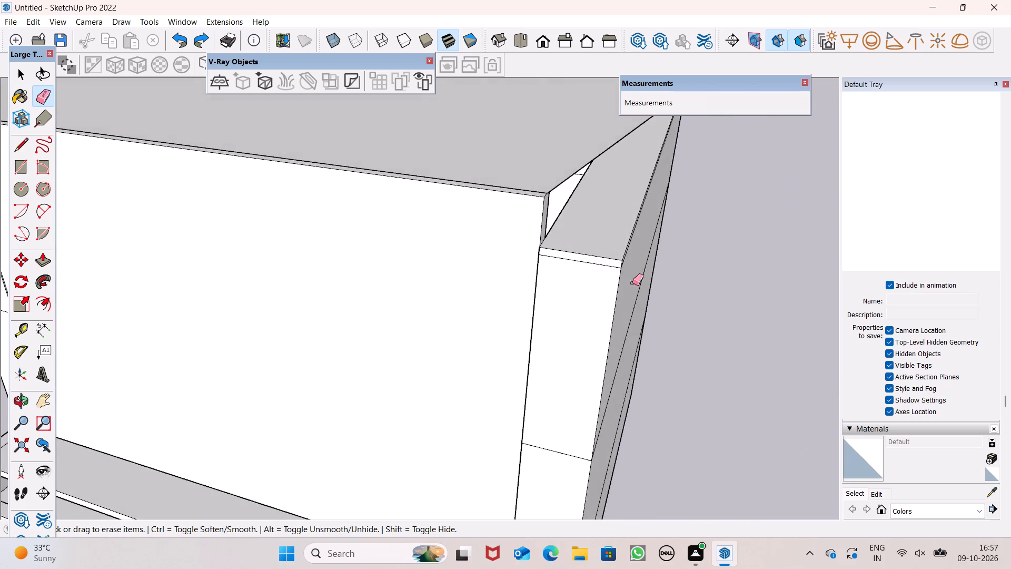
scroll(591, 265, down, 12)
middle_drag(621, 281, 666, 245)
scroll(665, 250, up, 1)
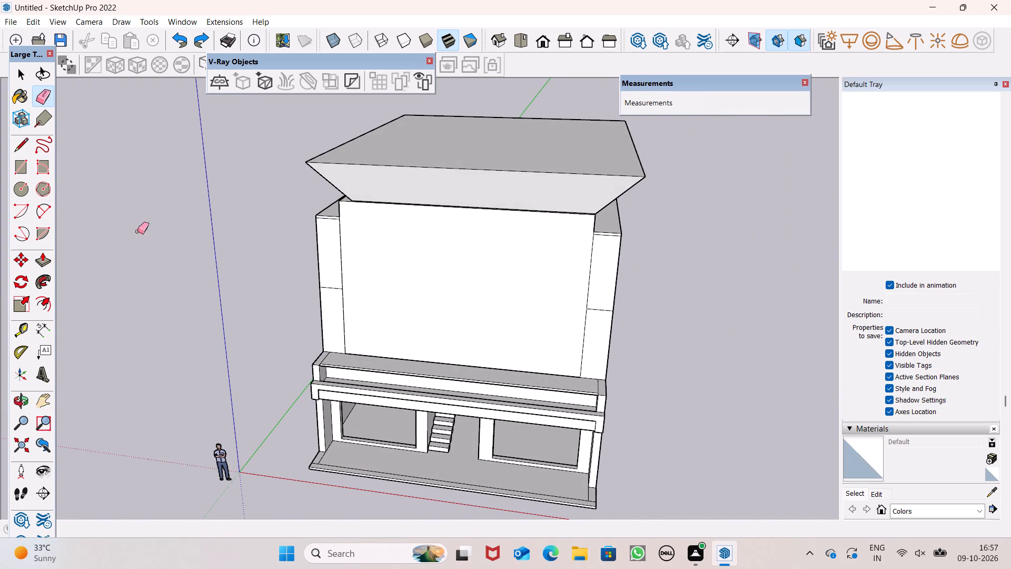
Draw a rectangle about 13' 10" by 18' 9" centrally on the upper front wall, down to the parapet ledge.
click(26, 170)
middle_drag(546, 358, 619, 354)
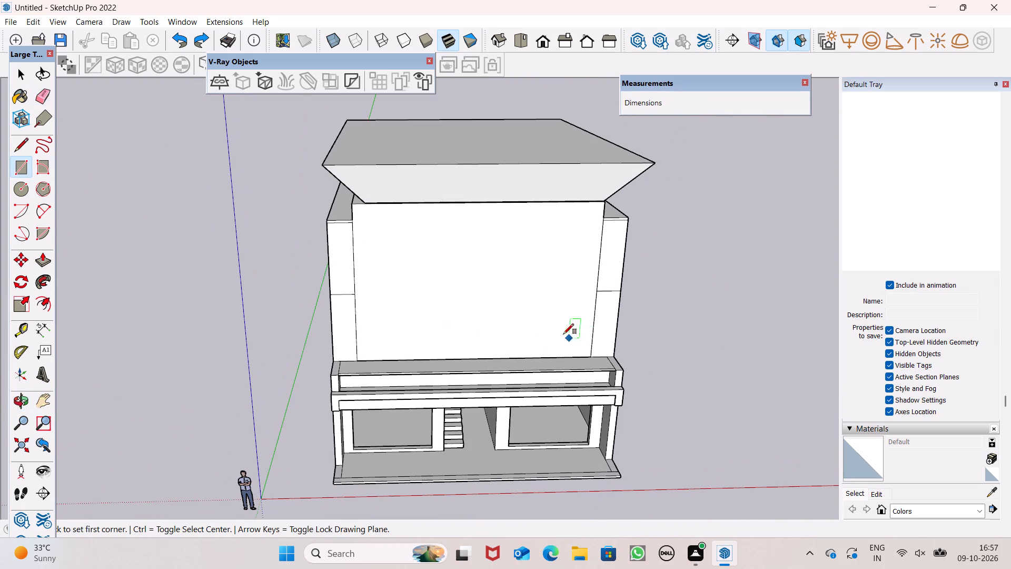
drag(426, 231, 432, 230)
click(523, 359)
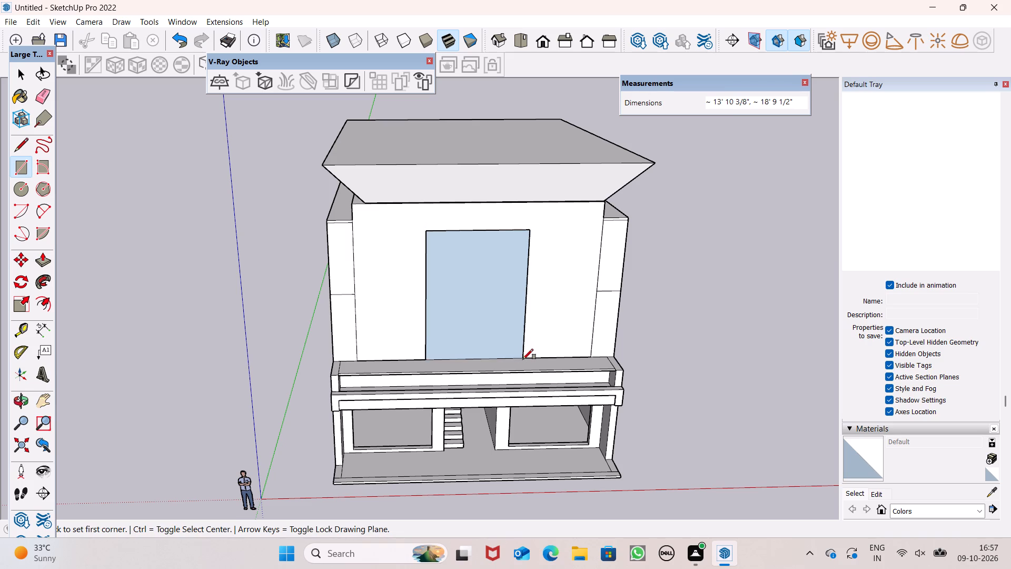
Examine the side gap beneath the roof block and the inner corner where the upper storey's walls meet the floor.
middle_drag(593, 358, 0, 386)
scroll(0, 386, up, 1)
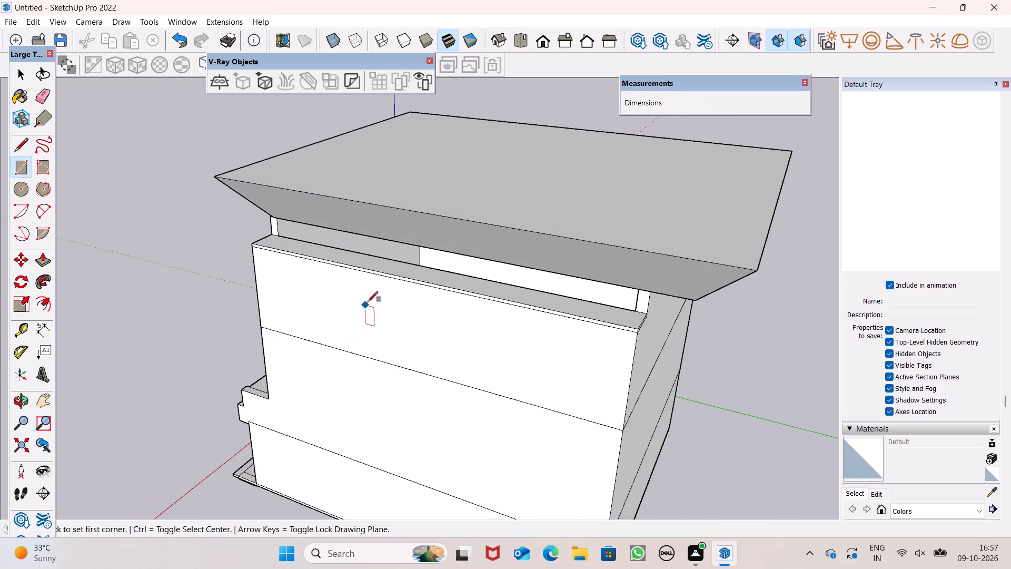
scroll(405, 266, up, 16)
scroll(440, 280, down, 5)
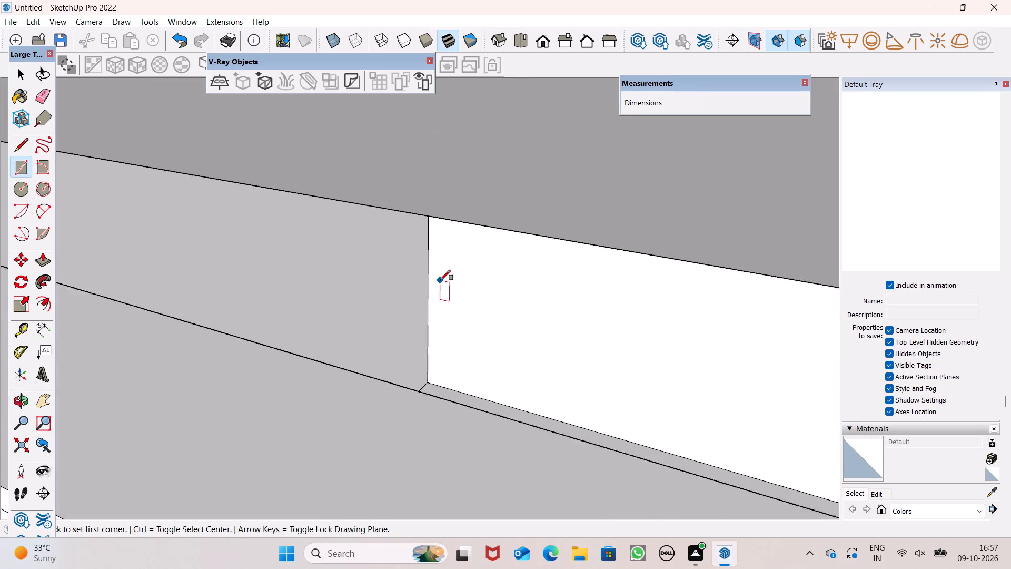
scroll(456, 297, up, 1)
middle_drag(456, 297, 419, 330)
scroll(453, 277, up, 1)
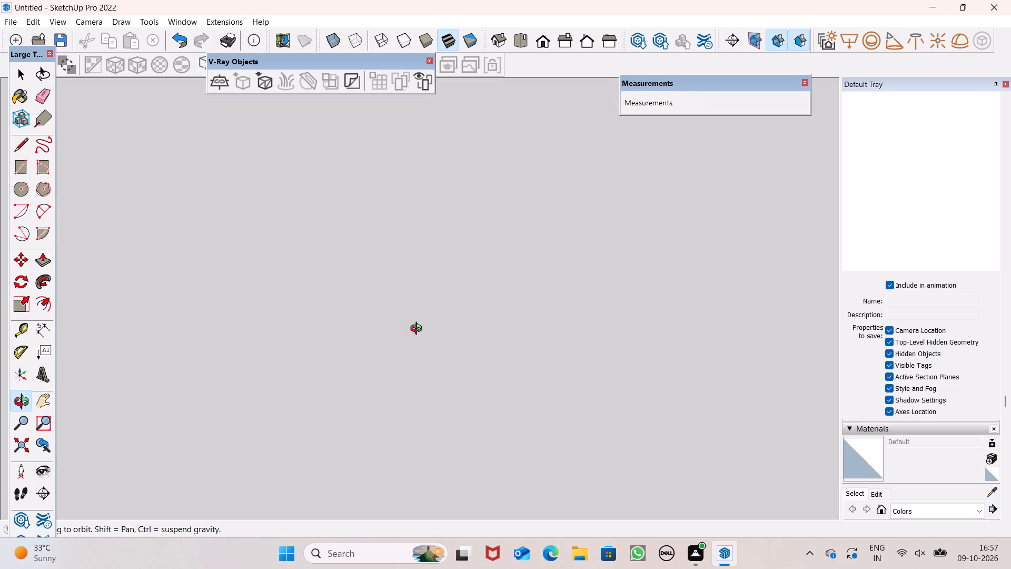
middle_drag(419, 330, 465, 293)
scroll(428, 300, up, 6)
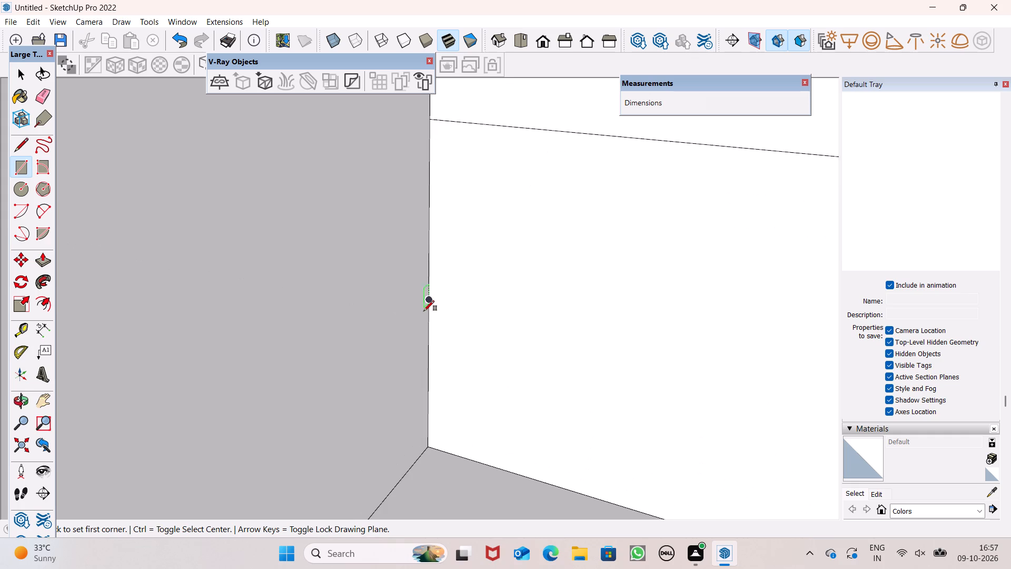
scroll(424, 315, down, 3)
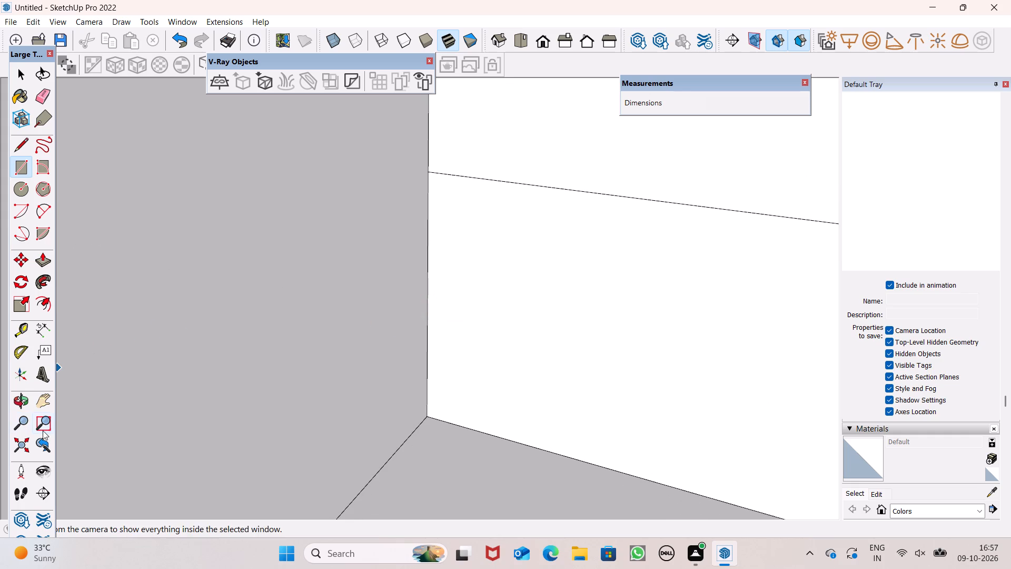
click(54, 400)
drag(399, 442, 352, 435)
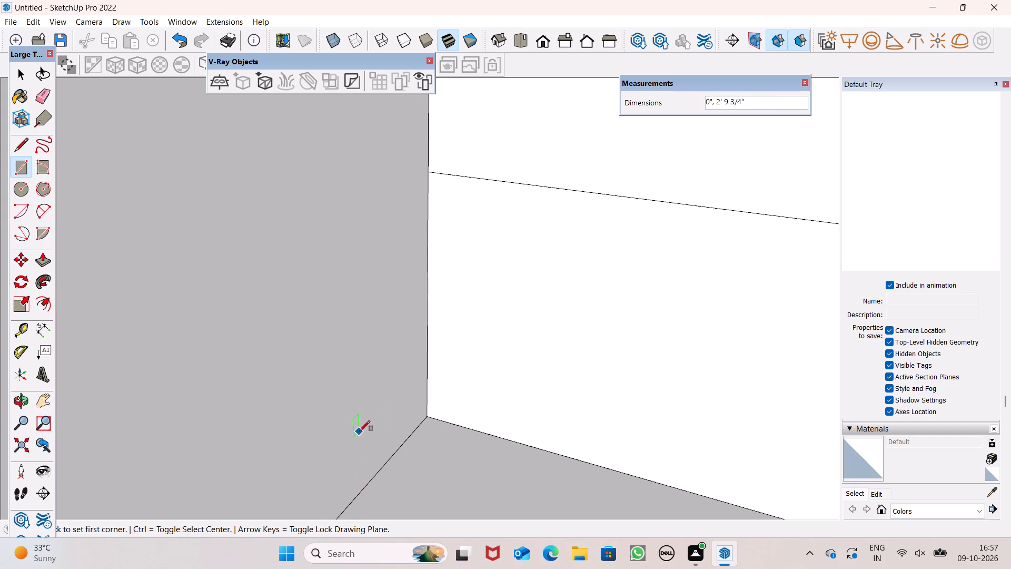
click(33, 405)
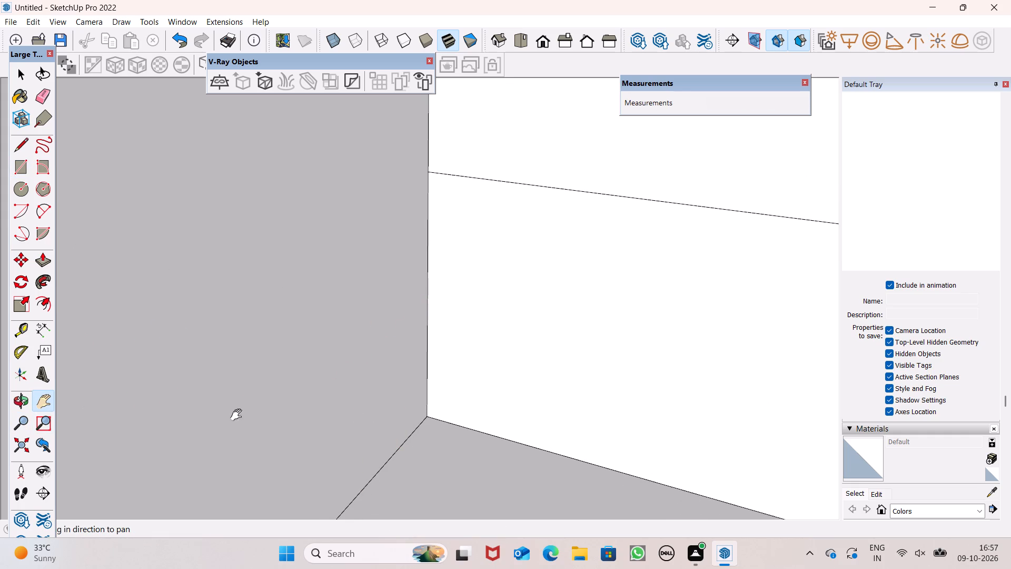
drag(171, 416, 250, 211)
drag(332, 295, 611, 156)
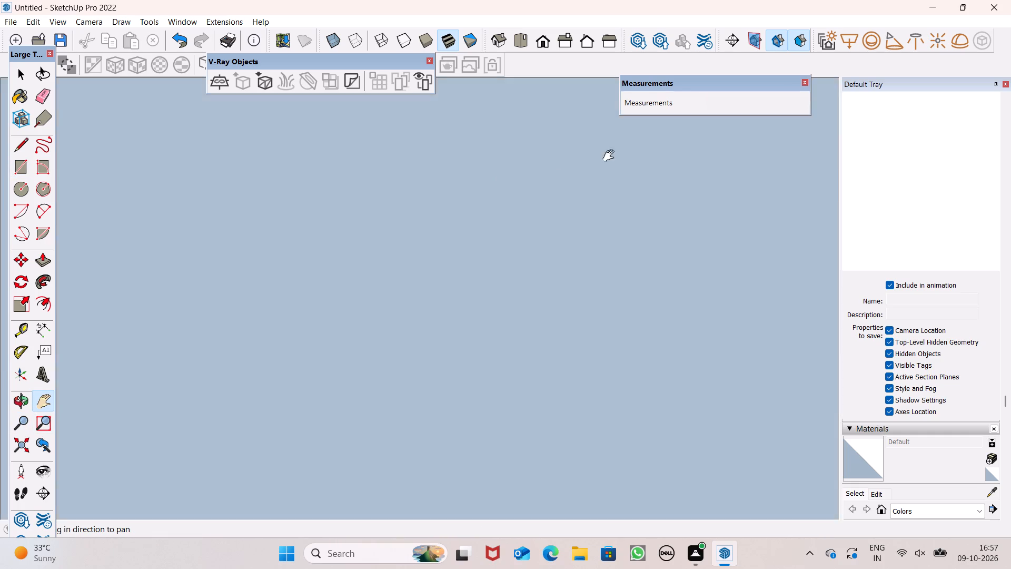
drag(611, 156, 399, 354)
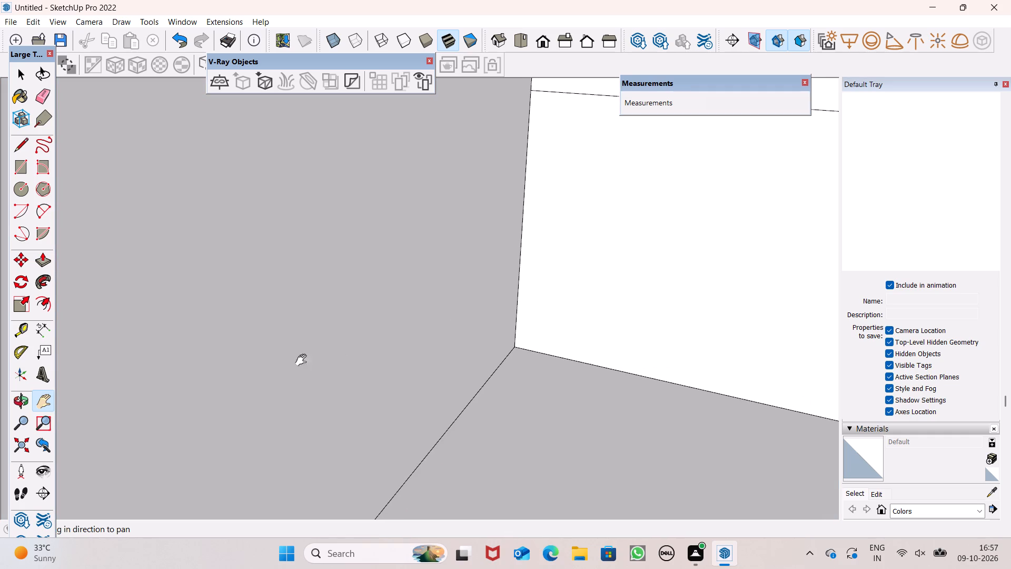
drag(45, 477, 55, 470)
drag(520, 481, 504, 478)
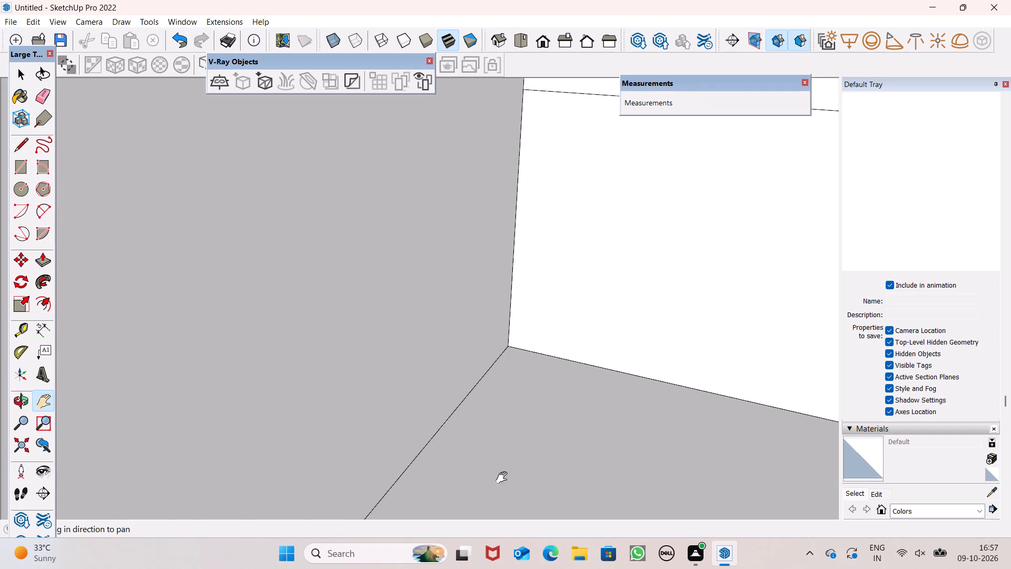
drag(504, 478, 421, 393)
Look around inside the upper storey, checking its walls, floor corners and the underside of the roof block.
click(38, 475)
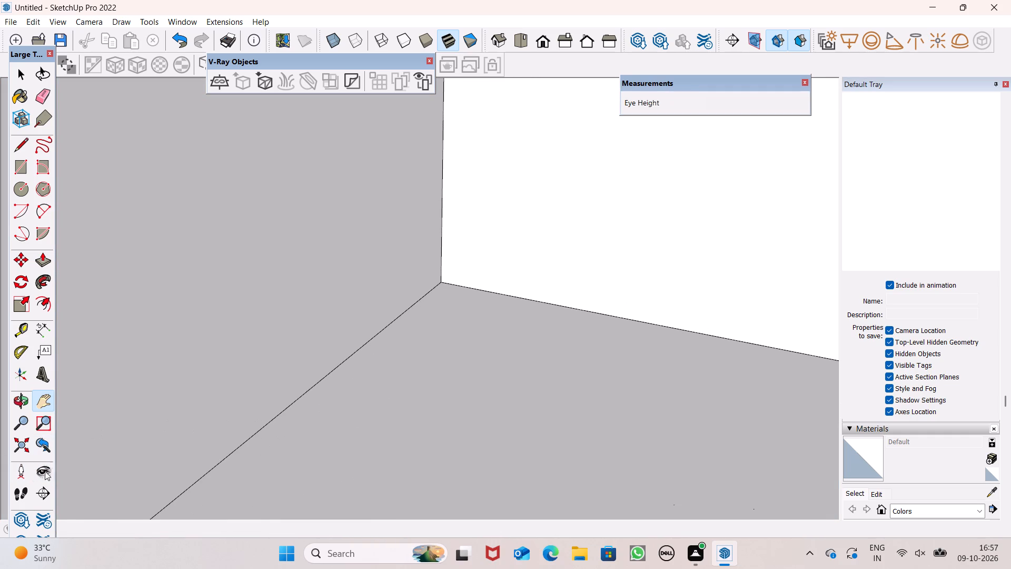
drag(232, 469, 598, 427)
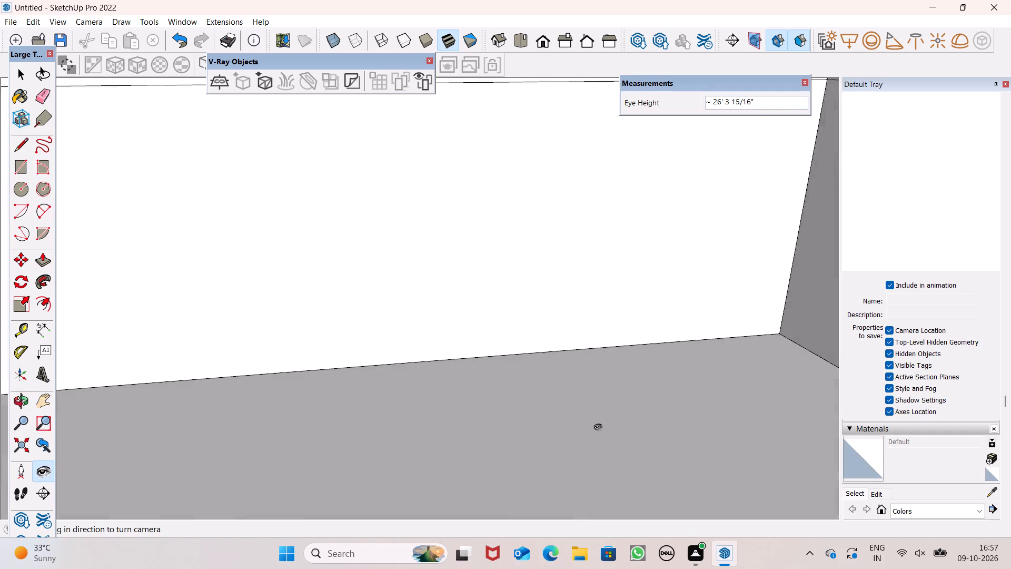
drag(598, 427, 0, 438)
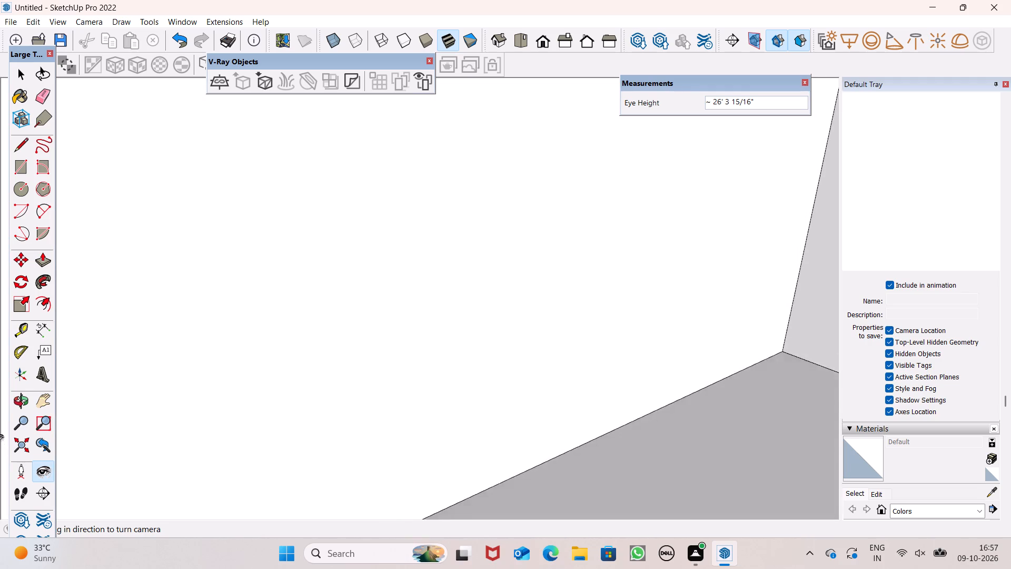
drag(0, 438, 22, 423)
drag(597, 358, 285, 403)
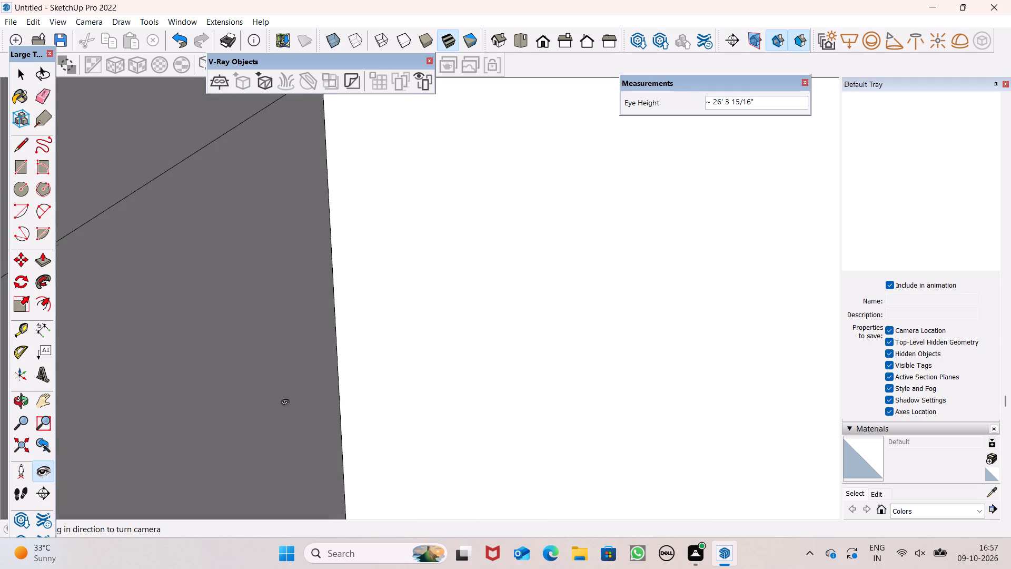
drag(285, 403, 429, 171)
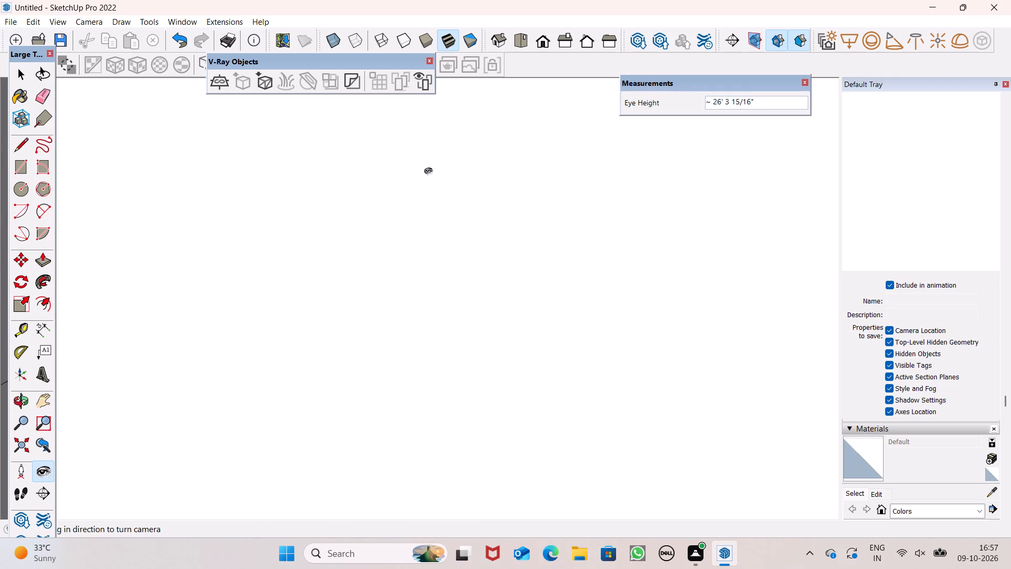
drag(429, 171, 424, 189)
drag(468, 236, 426, 3)
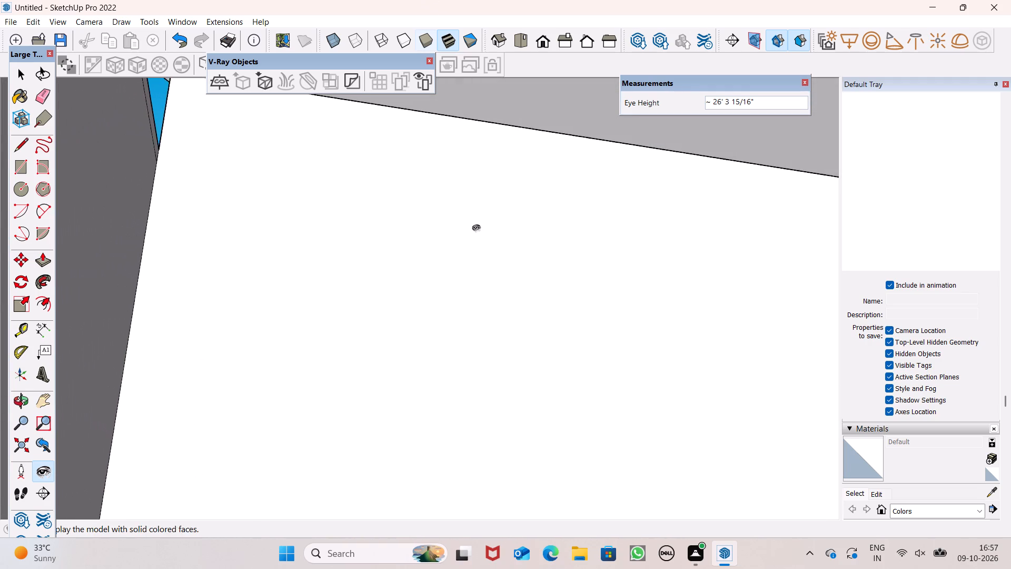
drag(488, 267, 469, 139)
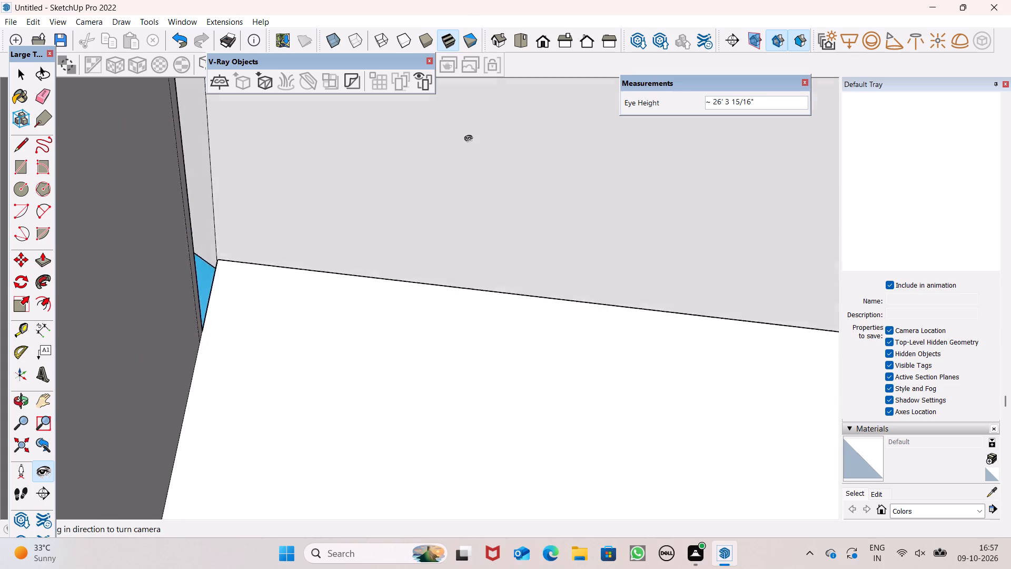
drag(469, 139, 663, 557)
drag(667, 555, 675, 513)
drag(671, 508, 656, 488)
click(648, 478)
drag(648, 477, 656, 489)
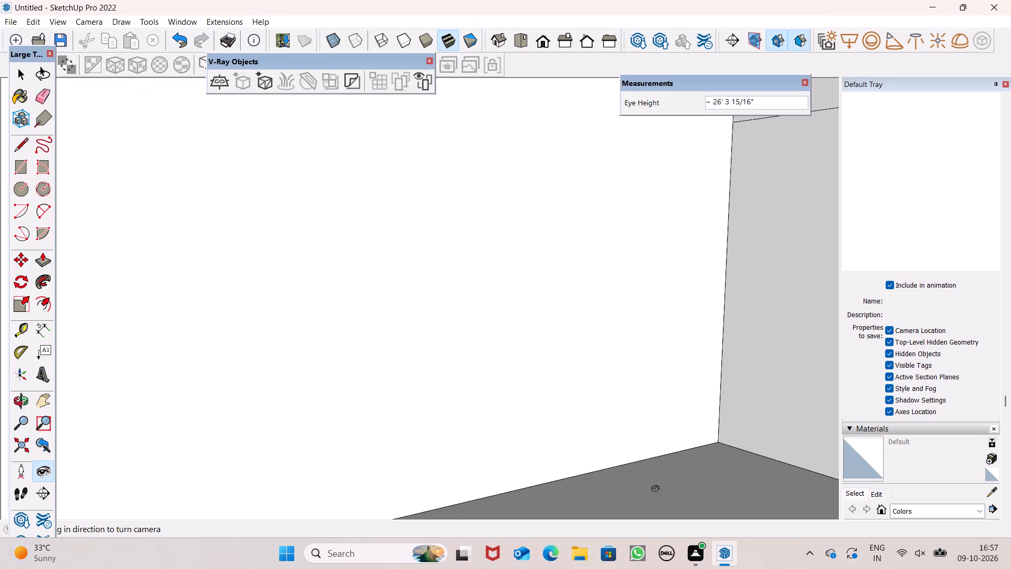
drag(656, 489, 627, 405)
drag(611, 299, 616, 386)
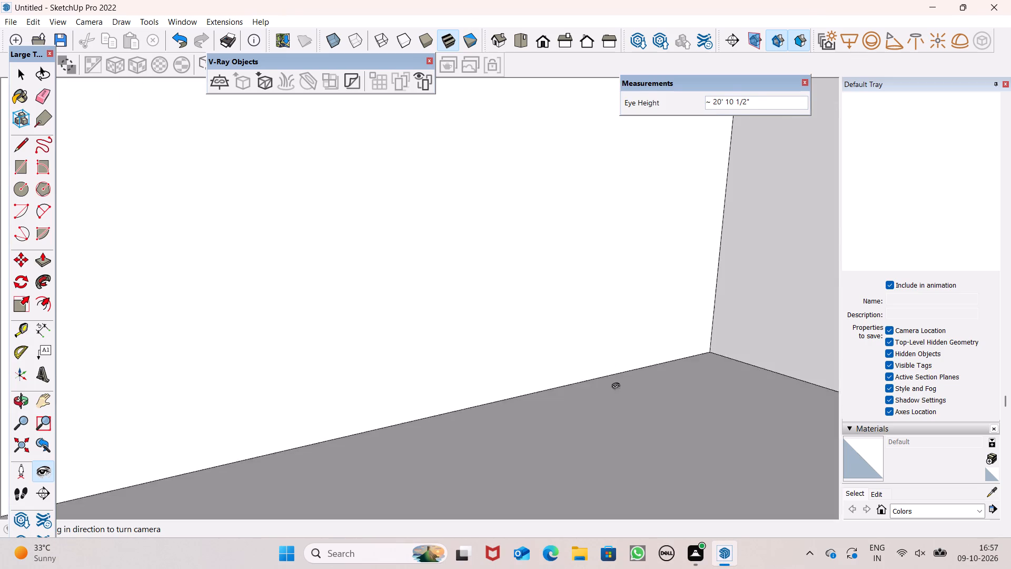
drag(616, 386, 618, 447)
drag(584, 318, 599, 382)
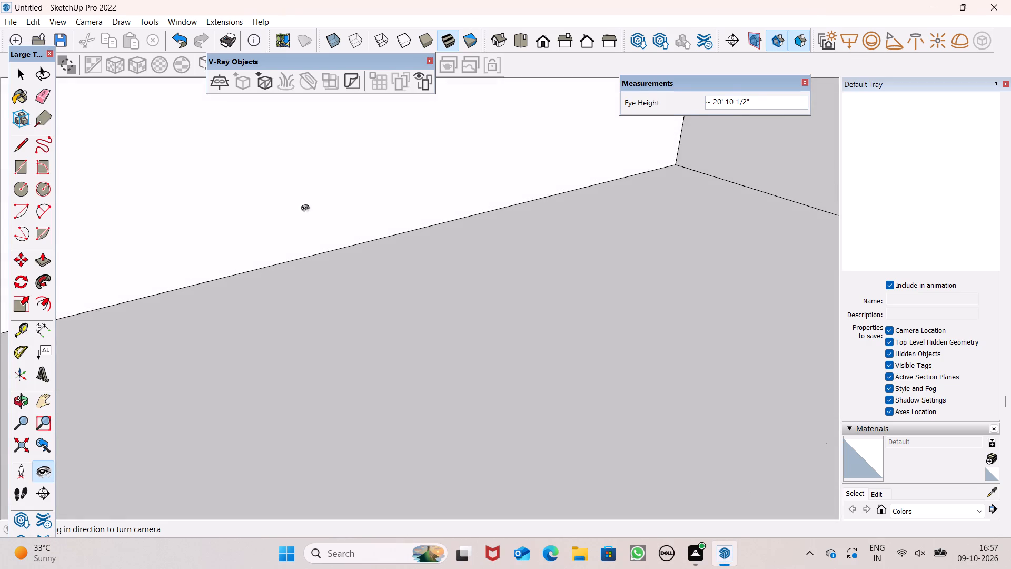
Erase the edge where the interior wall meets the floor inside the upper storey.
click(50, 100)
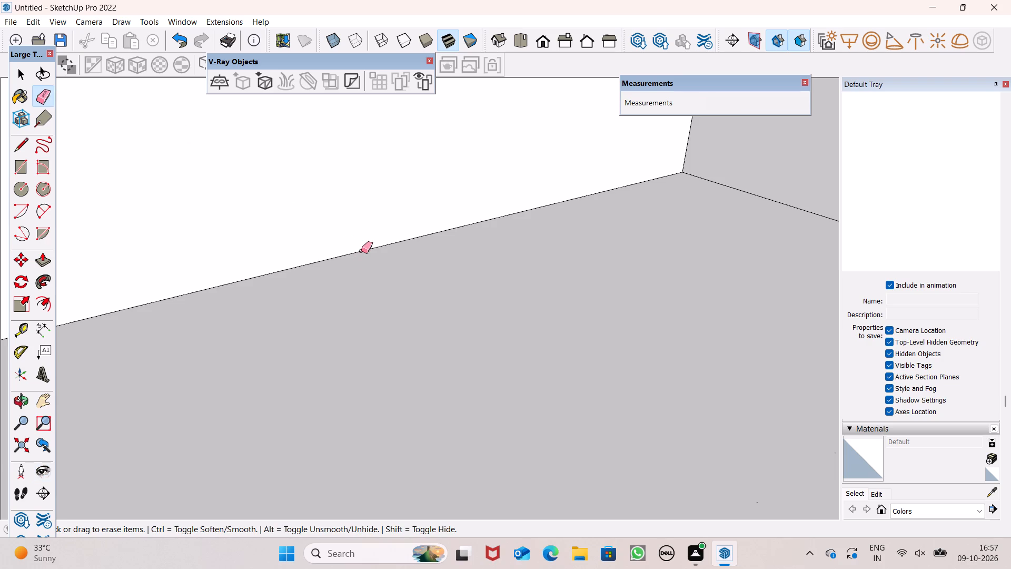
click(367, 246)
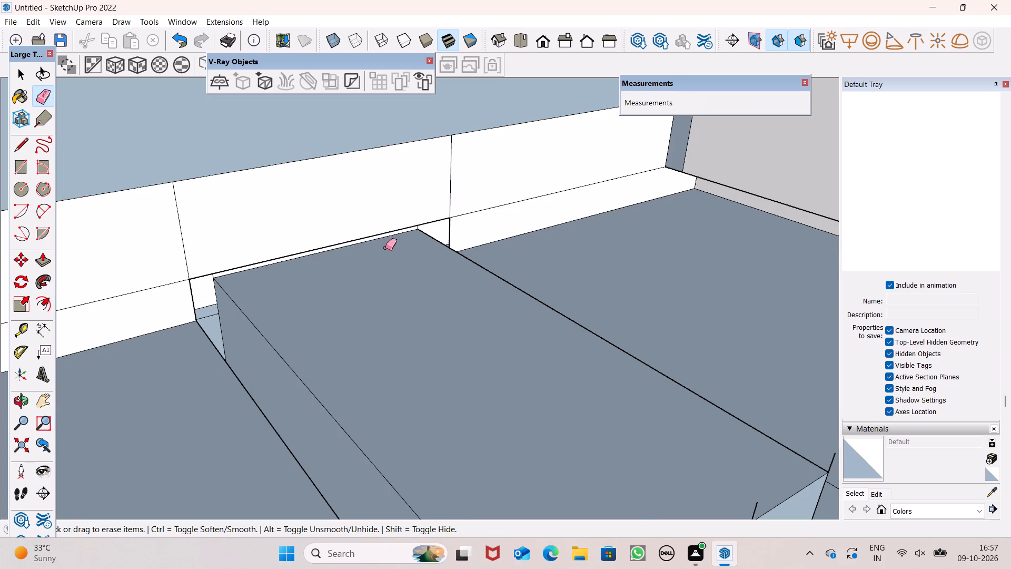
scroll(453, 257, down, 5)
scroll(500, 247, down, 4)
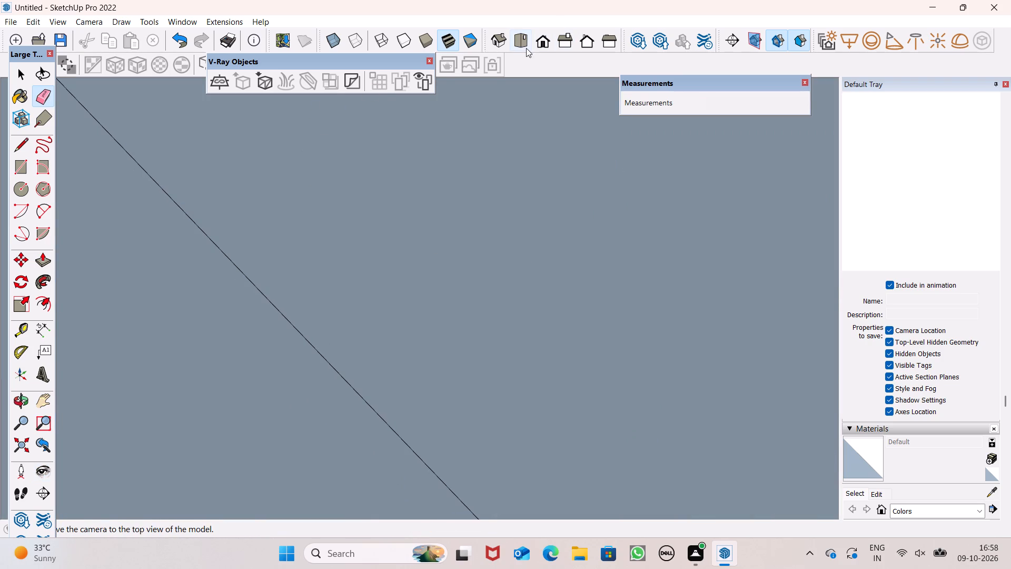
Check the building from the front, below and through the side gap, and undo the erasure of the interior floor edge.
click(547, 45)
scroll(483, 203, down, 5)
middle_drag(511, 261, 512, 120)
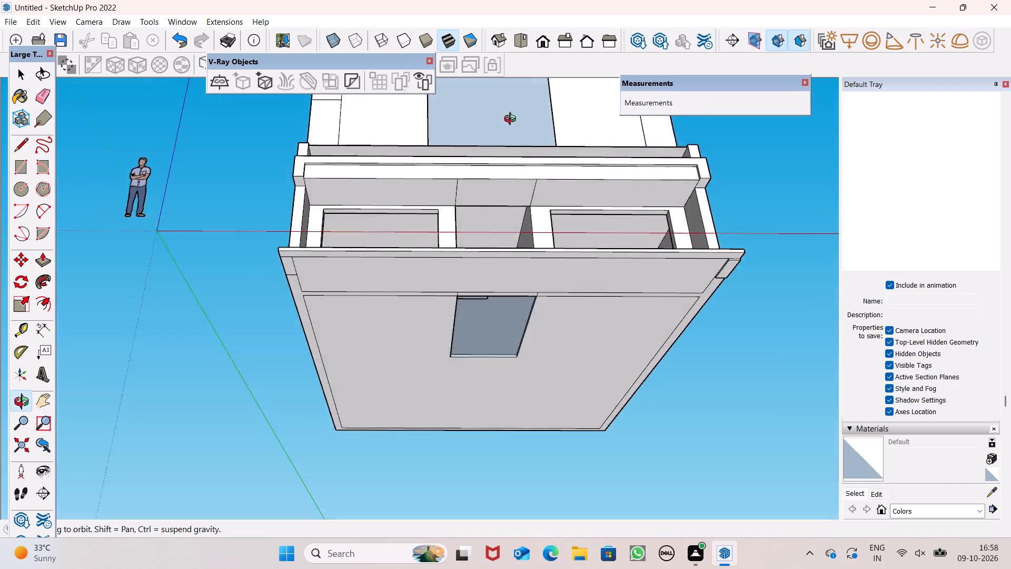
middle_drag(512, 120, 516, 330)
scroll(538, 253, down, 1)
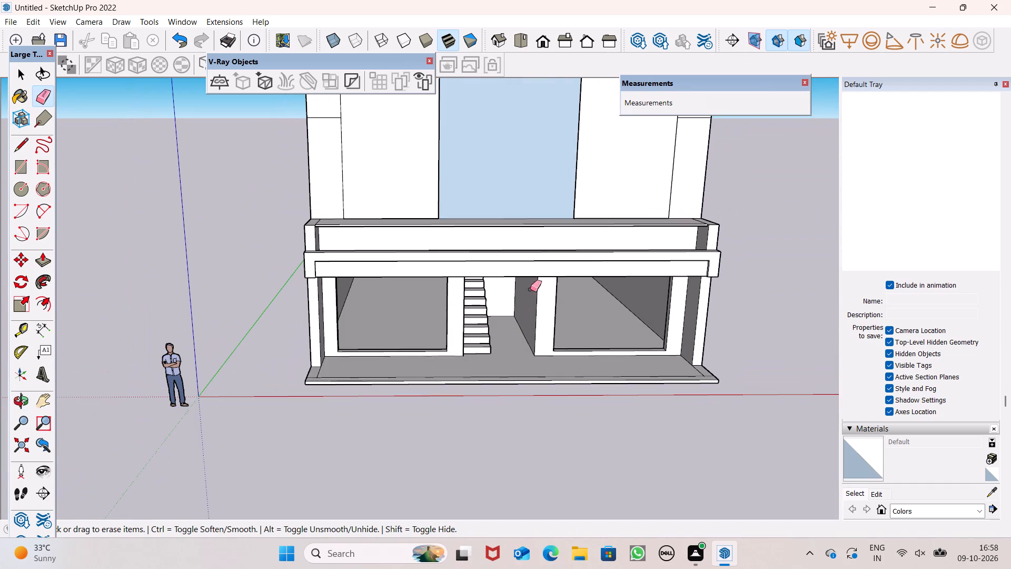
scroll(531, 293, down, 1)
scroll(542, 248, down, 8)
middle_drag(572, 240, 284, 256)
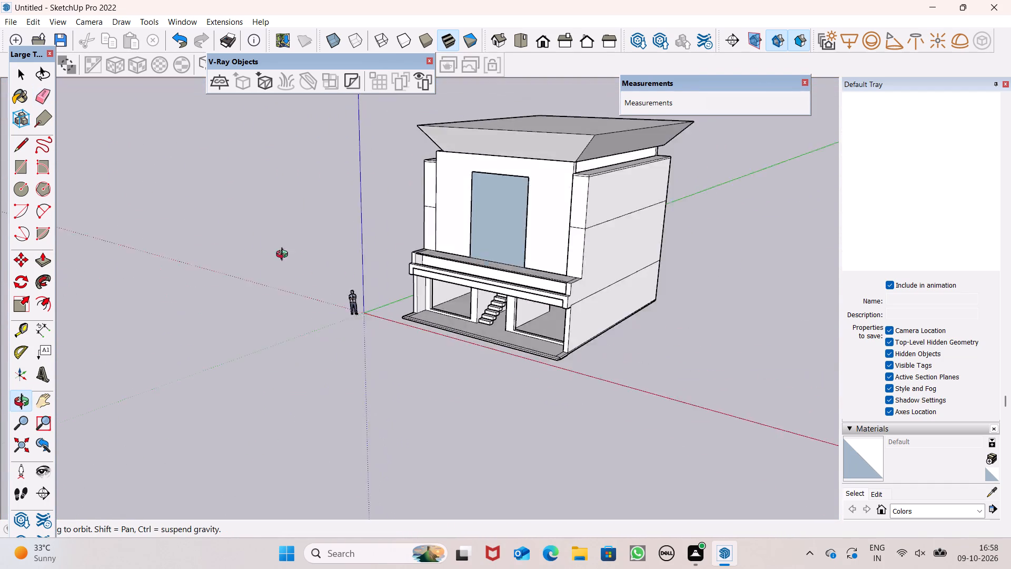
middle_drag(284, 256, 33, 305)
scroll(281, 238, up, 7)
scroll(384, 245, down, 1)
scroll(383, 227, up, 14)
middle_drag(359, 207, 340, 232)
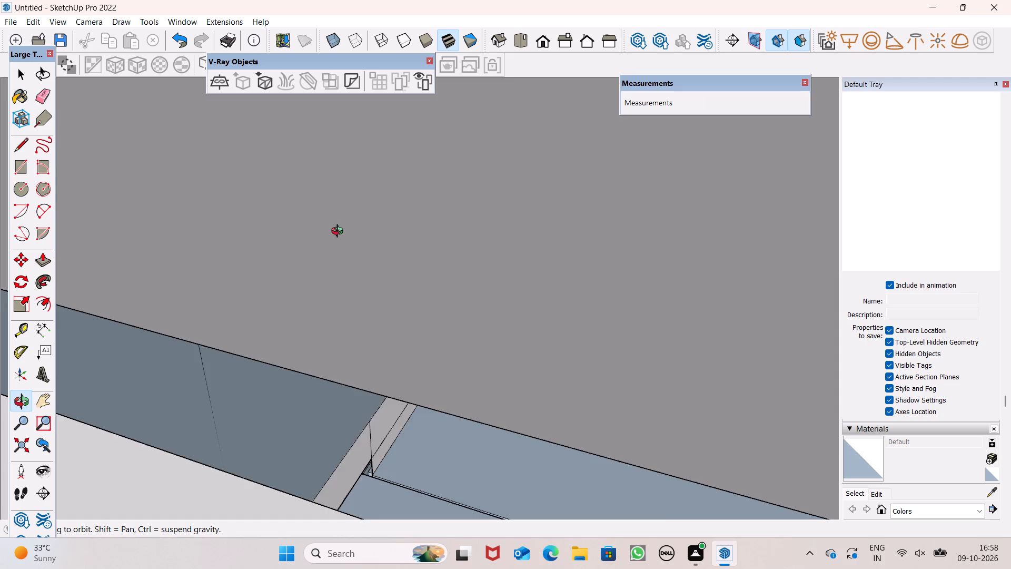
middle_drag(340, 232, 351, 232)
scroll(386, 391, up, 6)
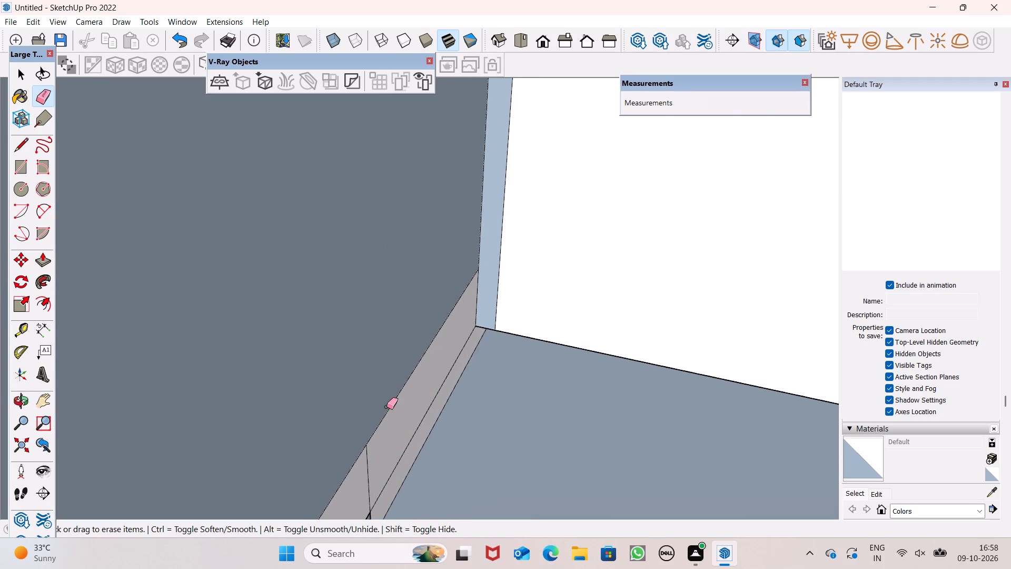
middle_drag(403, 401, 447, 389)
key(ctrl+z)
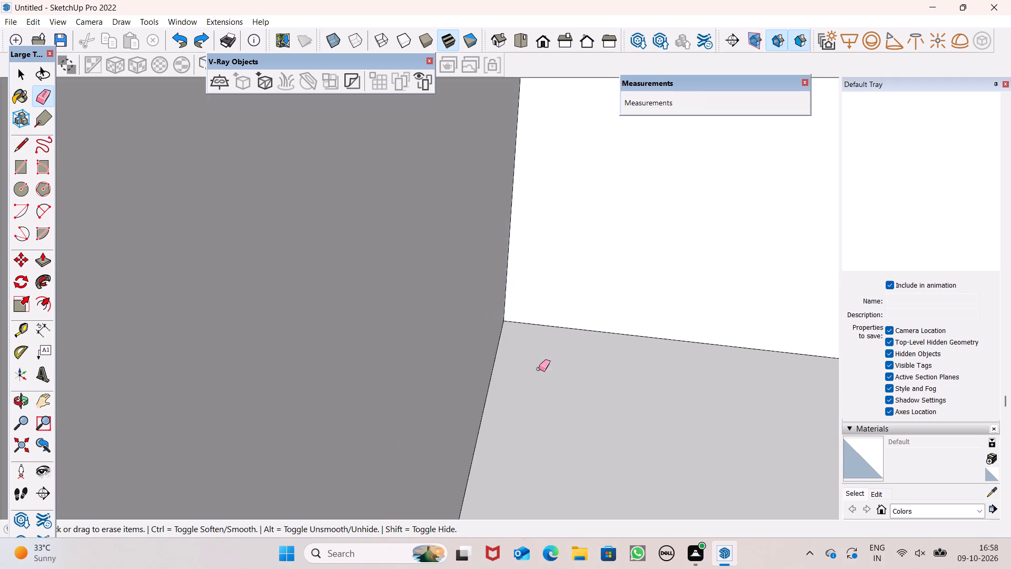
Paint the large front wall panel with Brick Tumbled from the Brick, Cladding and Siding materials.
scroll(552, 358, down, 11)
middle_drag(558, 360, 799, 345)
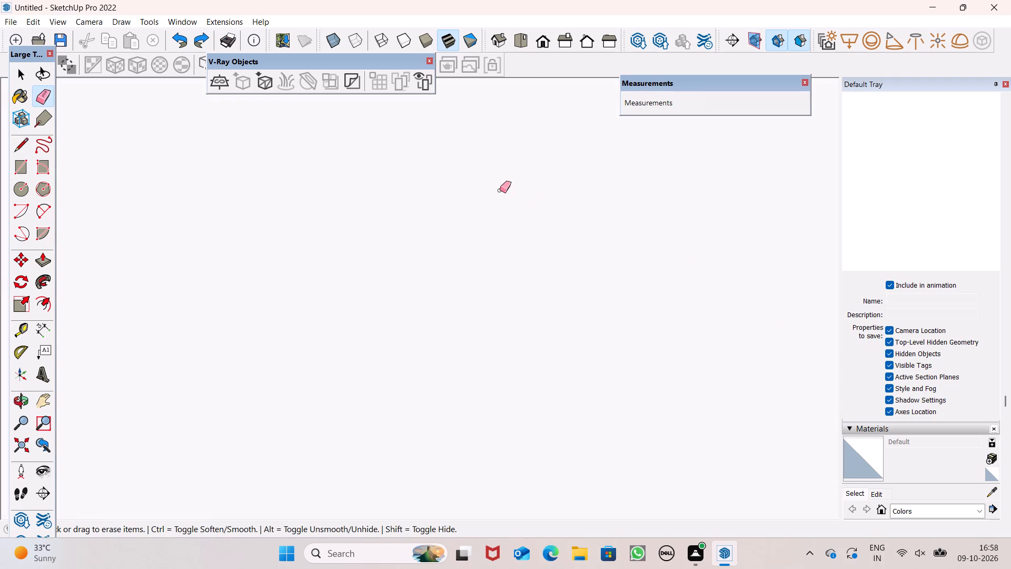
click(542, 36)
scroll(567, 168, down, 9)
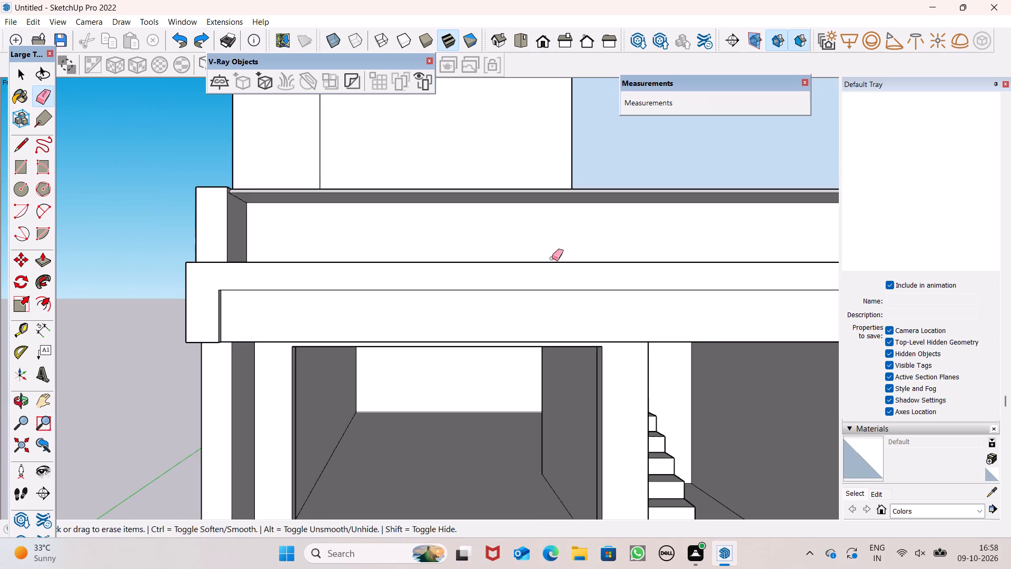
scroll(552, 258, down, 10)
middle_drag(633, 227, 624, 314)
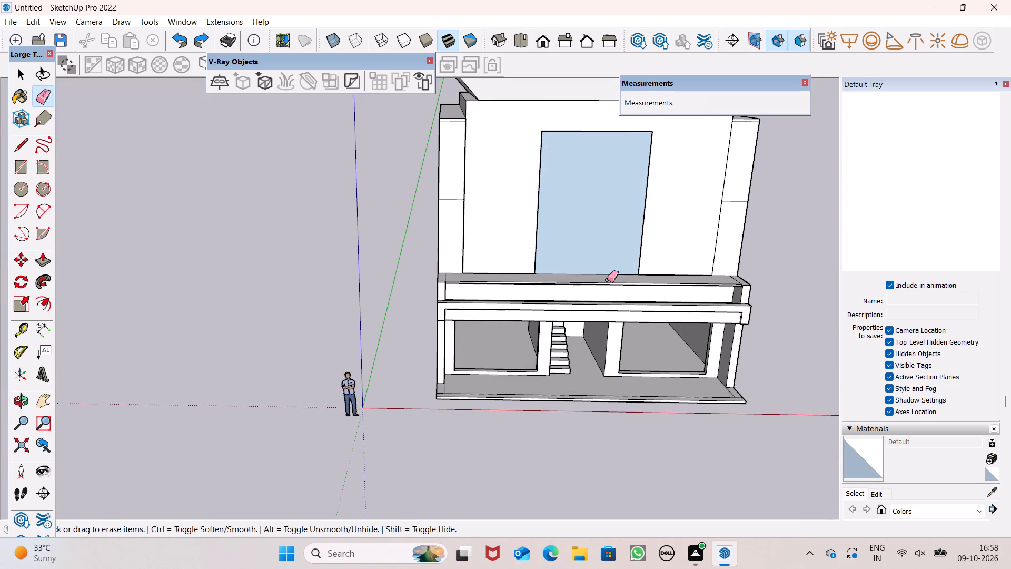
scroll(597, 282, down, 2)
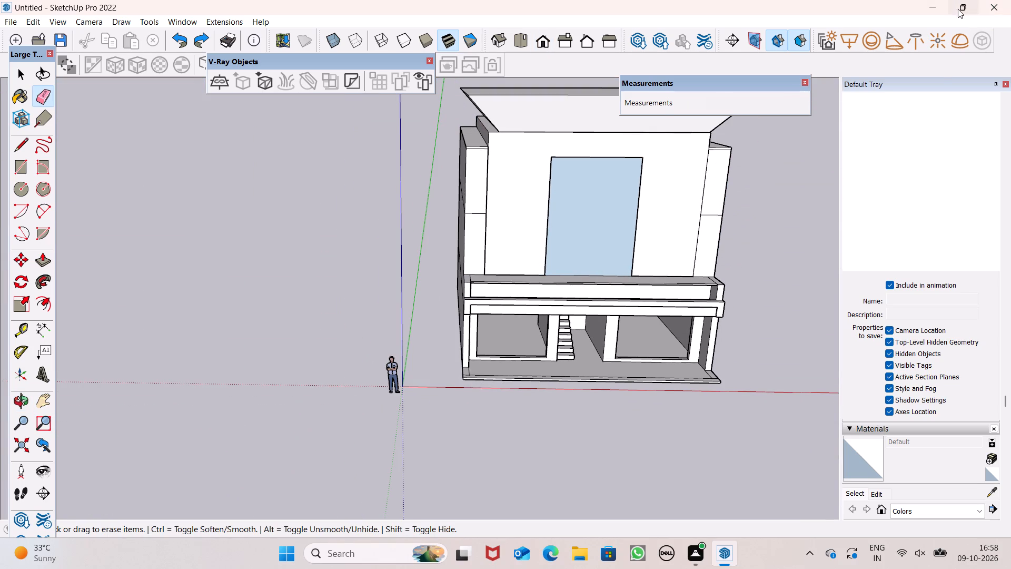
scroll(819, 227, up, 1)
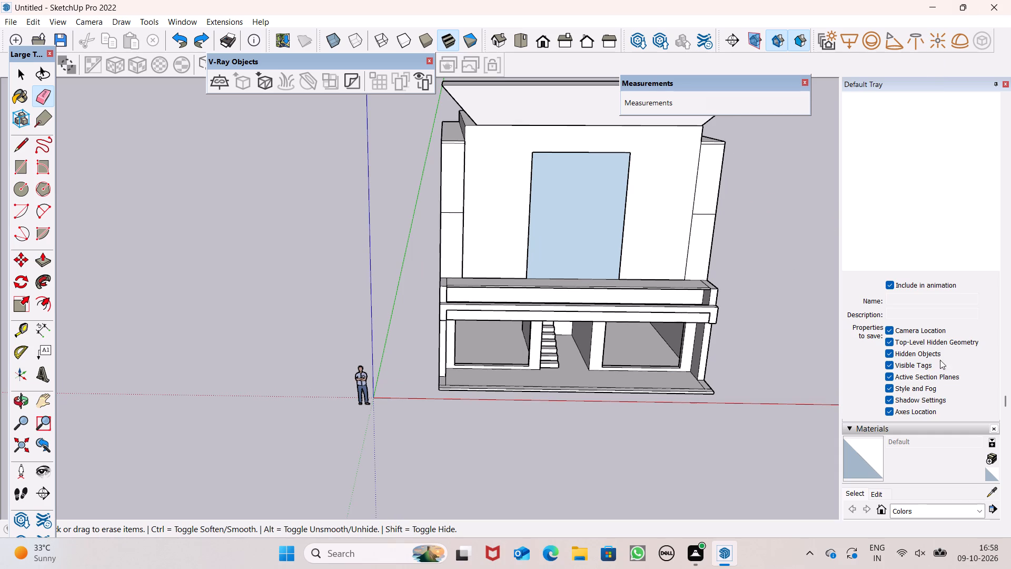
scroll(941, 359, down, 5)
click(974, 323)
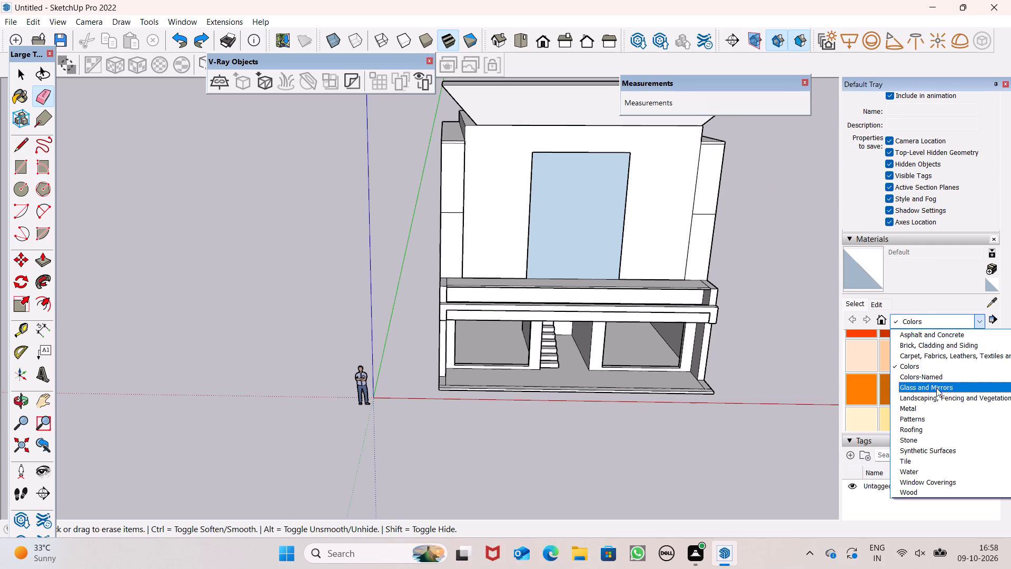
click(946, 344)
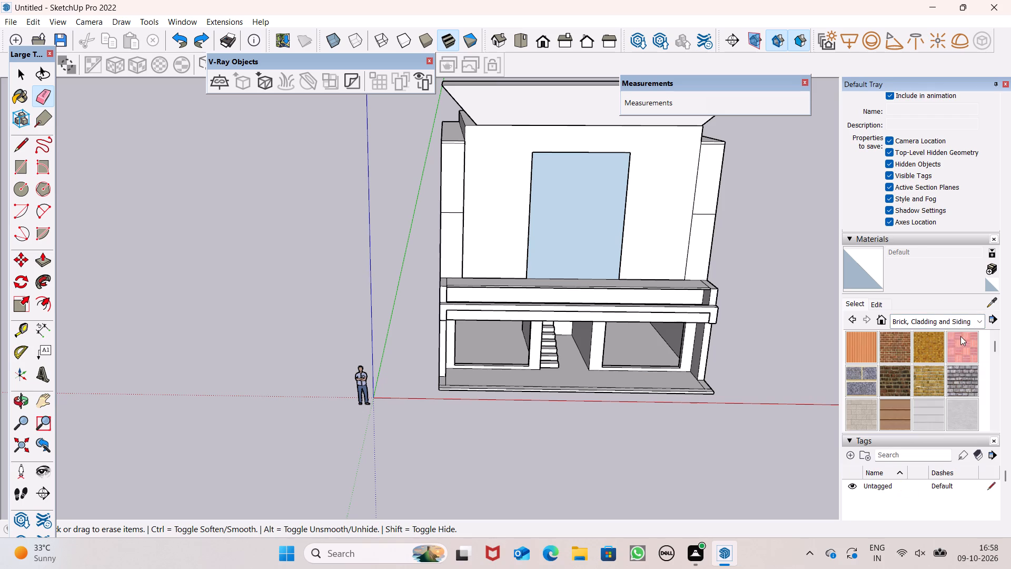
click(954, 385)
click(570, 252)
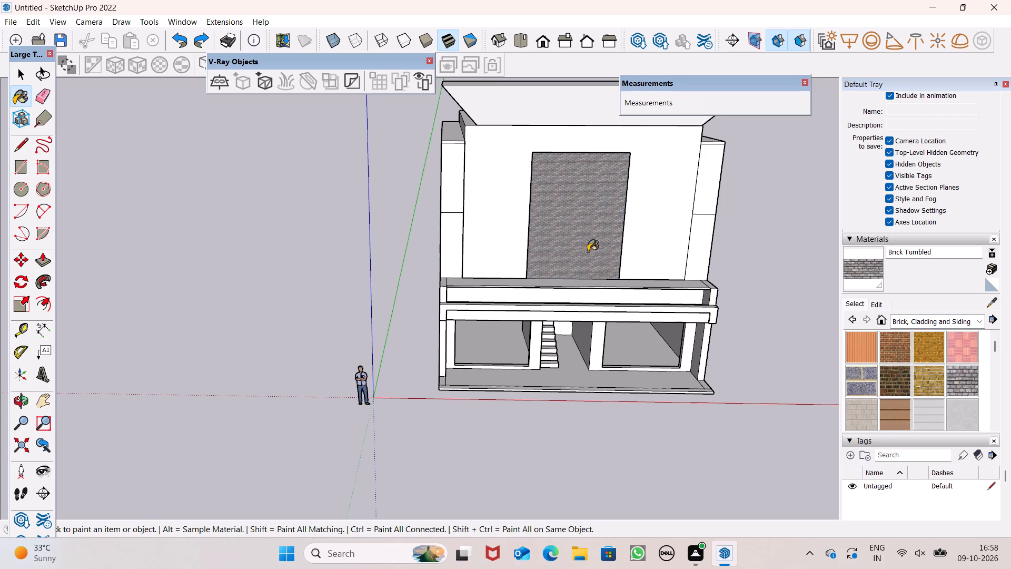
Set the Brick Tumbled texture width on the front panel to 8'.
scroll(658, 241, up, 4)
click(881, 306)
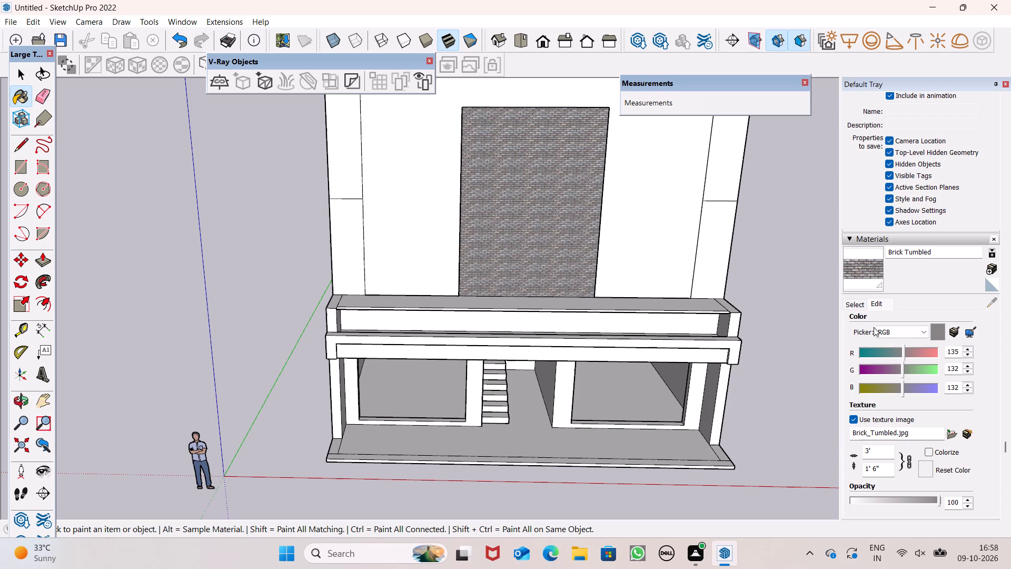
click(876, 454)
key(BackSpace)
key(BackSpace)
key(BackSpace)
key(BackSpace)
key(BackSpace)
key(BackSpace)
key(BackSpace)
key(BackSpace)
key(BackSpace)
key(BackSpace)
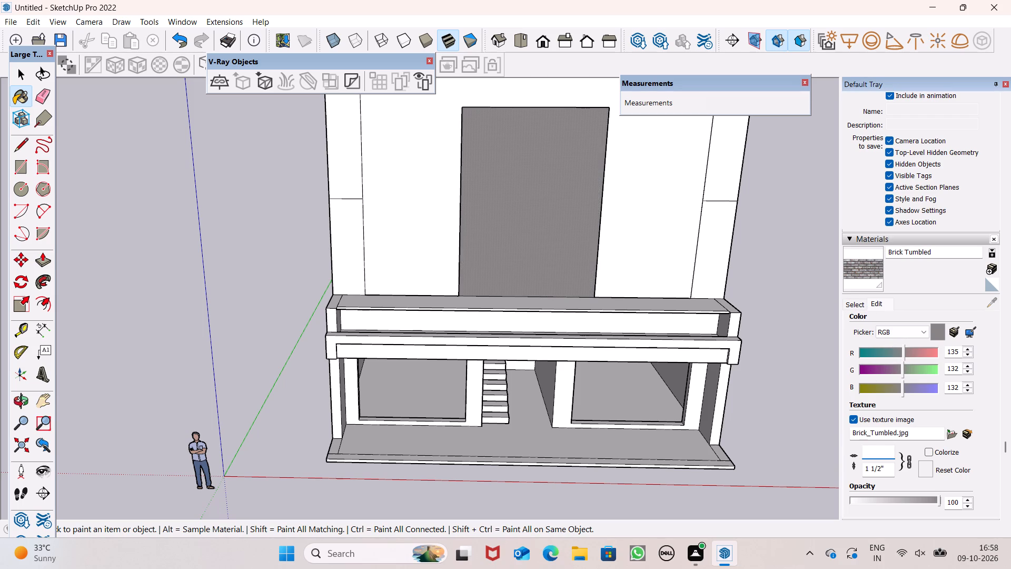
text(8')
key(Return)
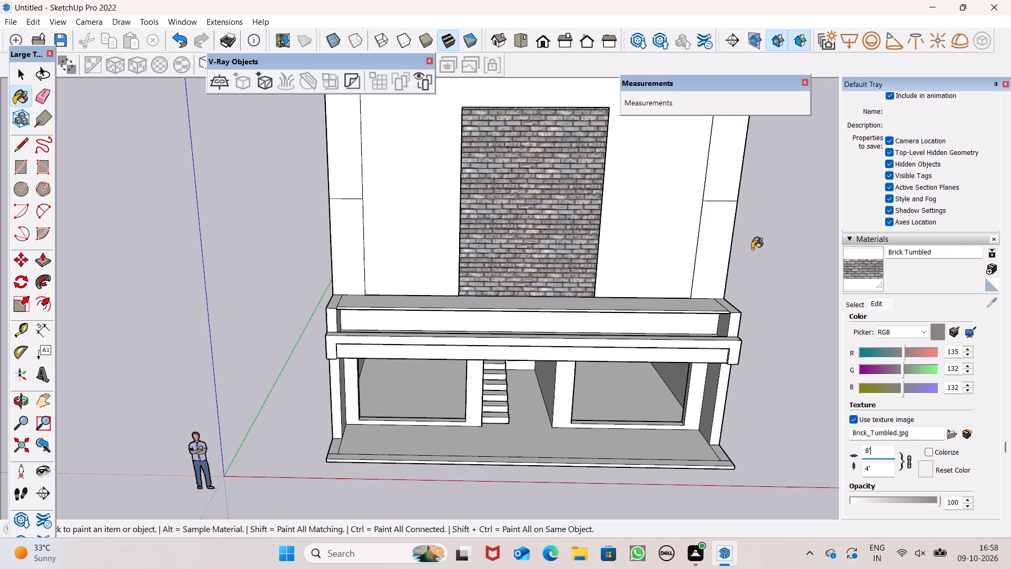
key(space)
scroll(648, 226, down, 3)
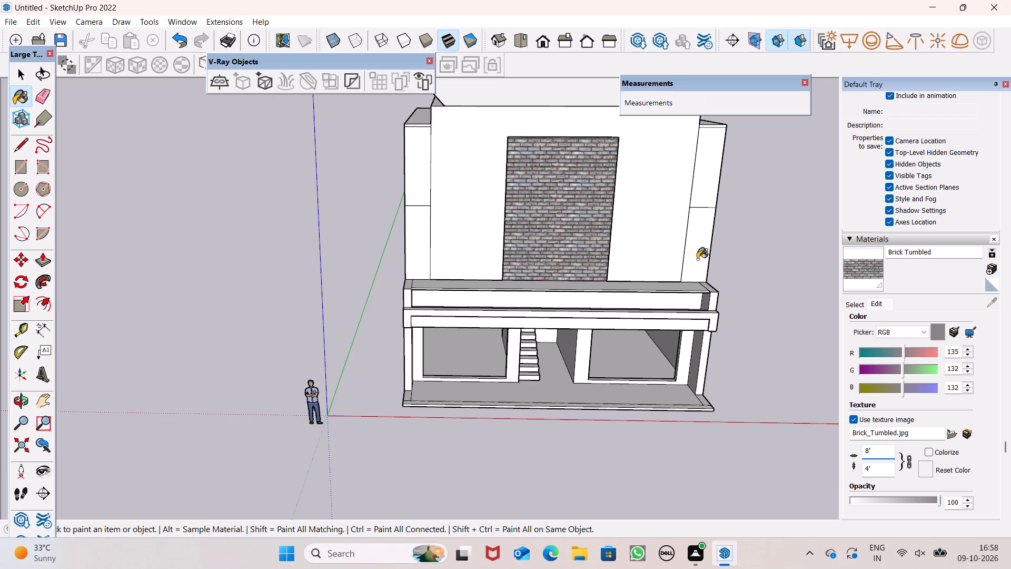
Repaint the large front wall panel with Stone Coursed Rough from the Brick, Cladding and Siding materials.
click(860, 308)
scroll(904, 364, down, 2)
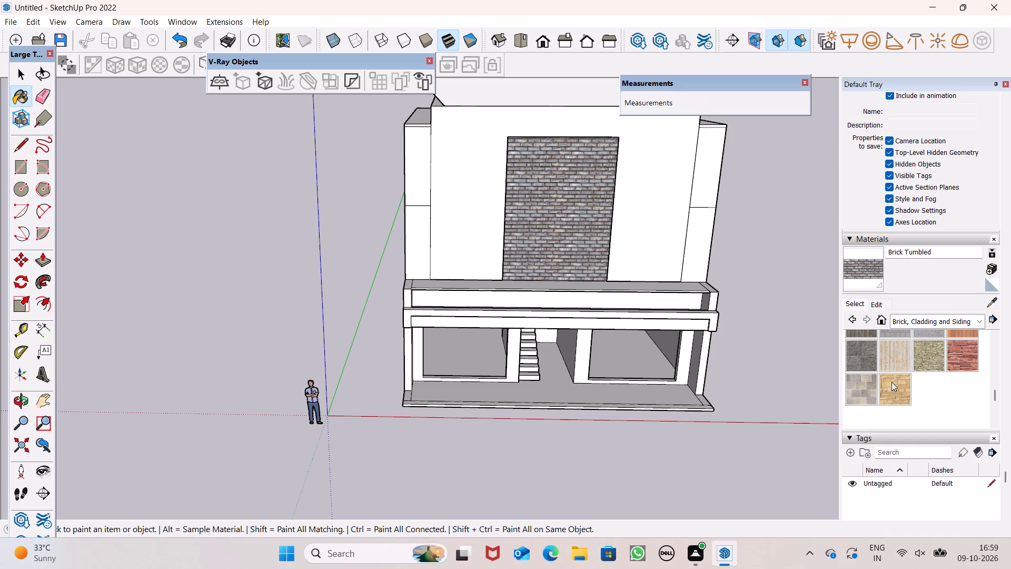
click(921, 364)
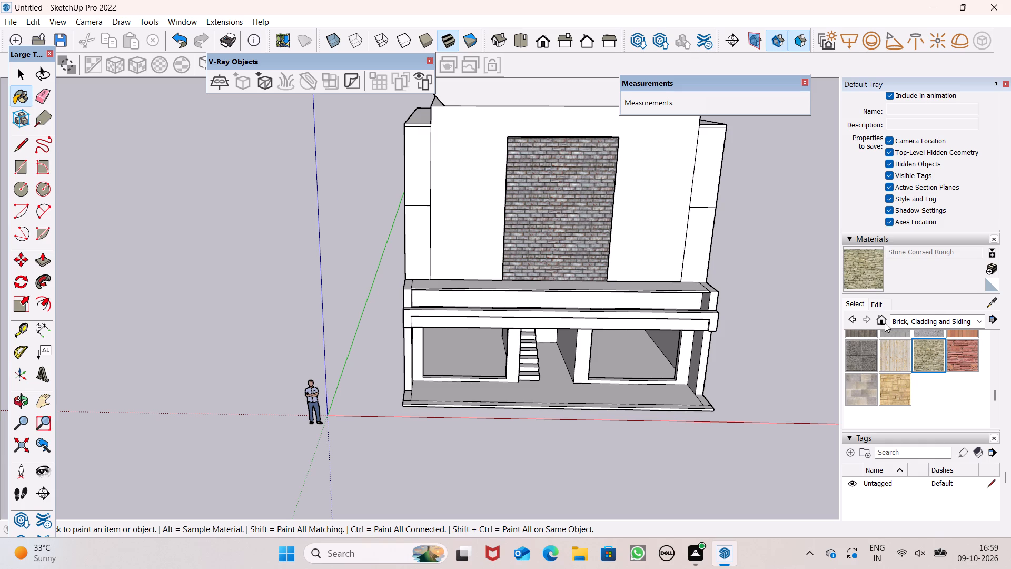
click(880, 308)
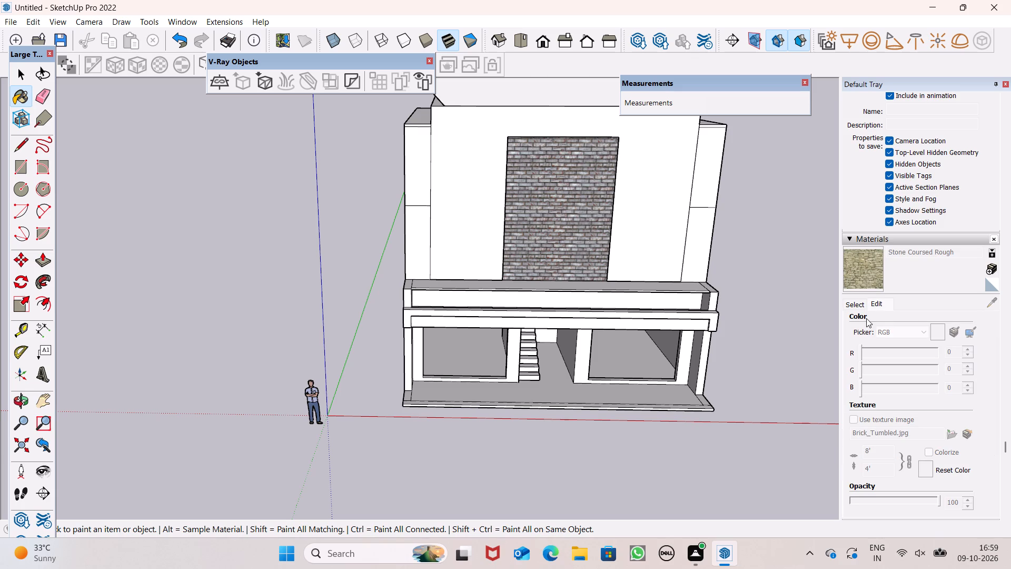
click(580, 210)
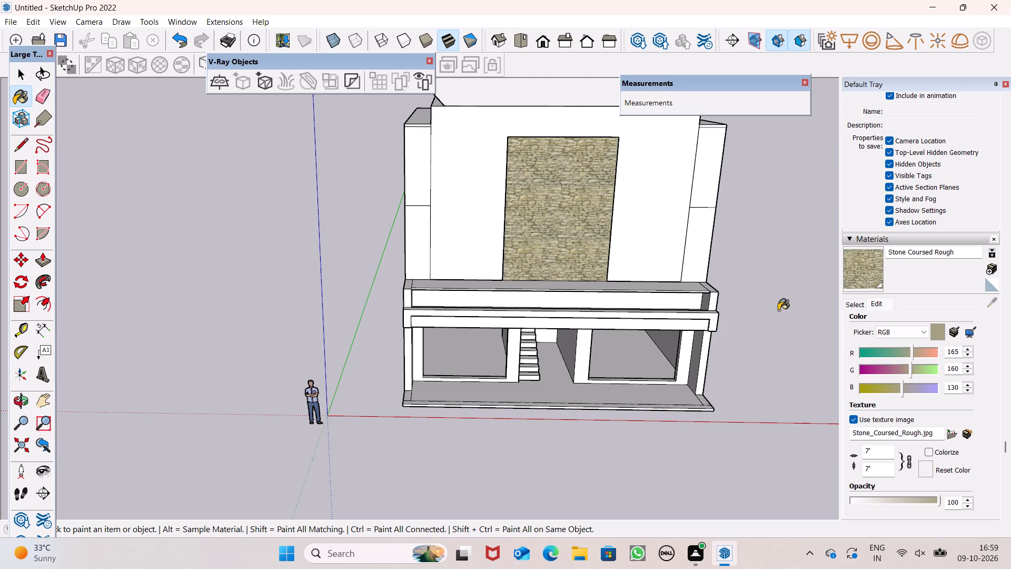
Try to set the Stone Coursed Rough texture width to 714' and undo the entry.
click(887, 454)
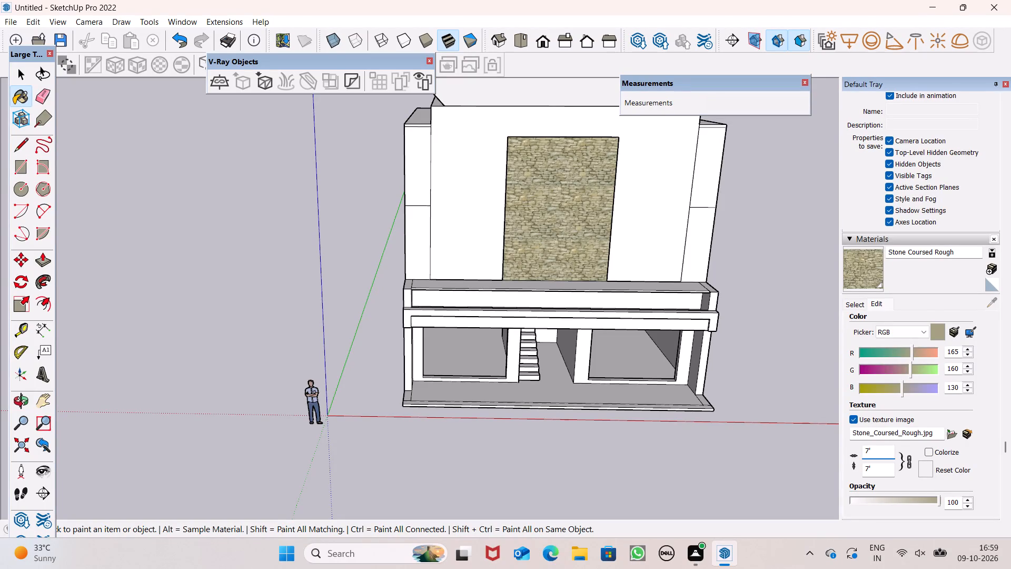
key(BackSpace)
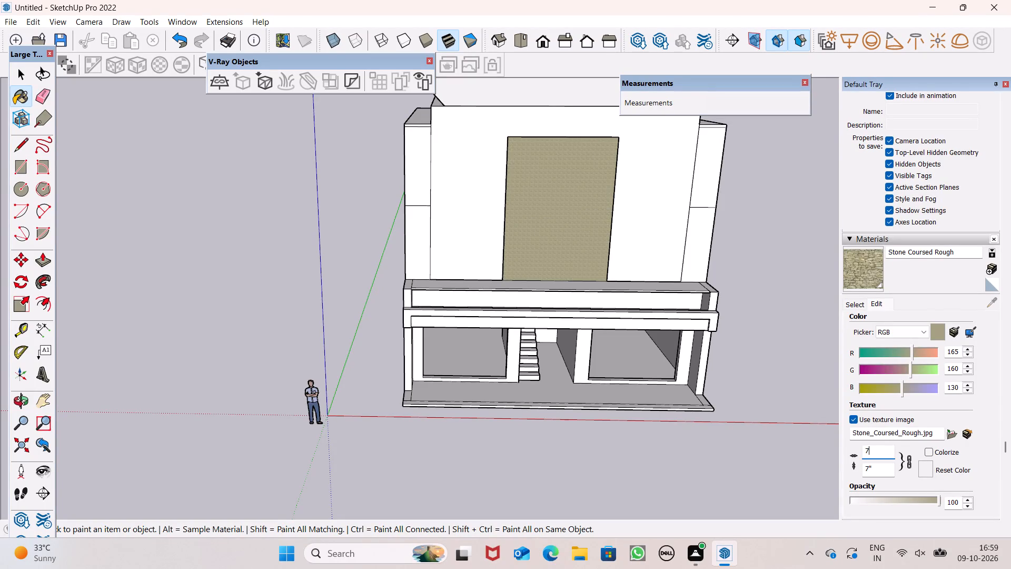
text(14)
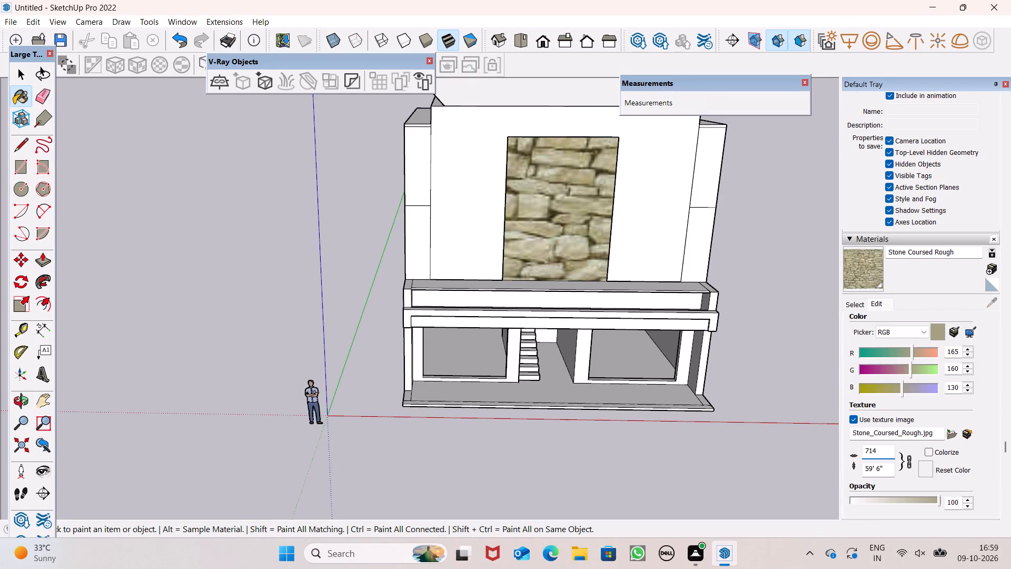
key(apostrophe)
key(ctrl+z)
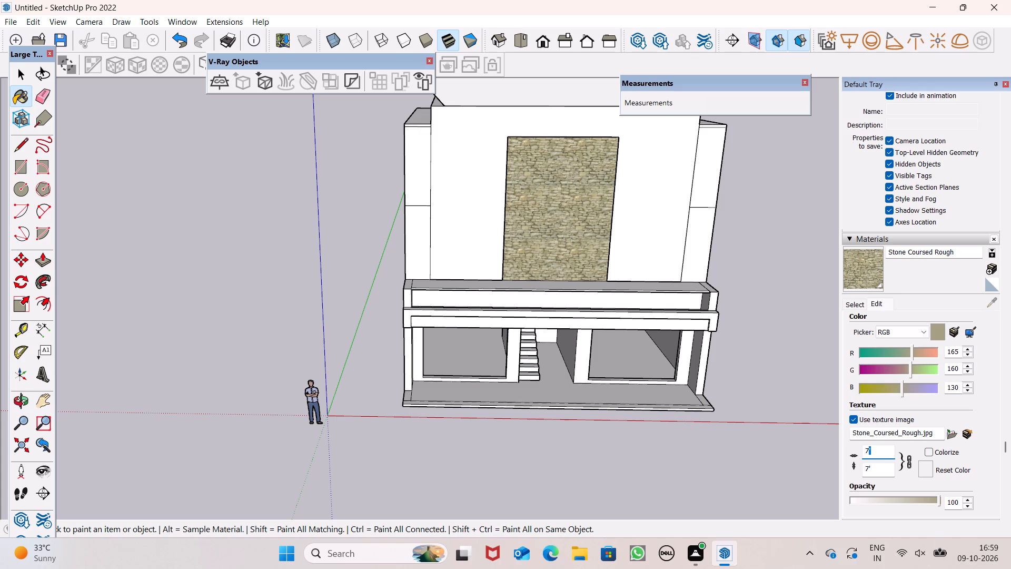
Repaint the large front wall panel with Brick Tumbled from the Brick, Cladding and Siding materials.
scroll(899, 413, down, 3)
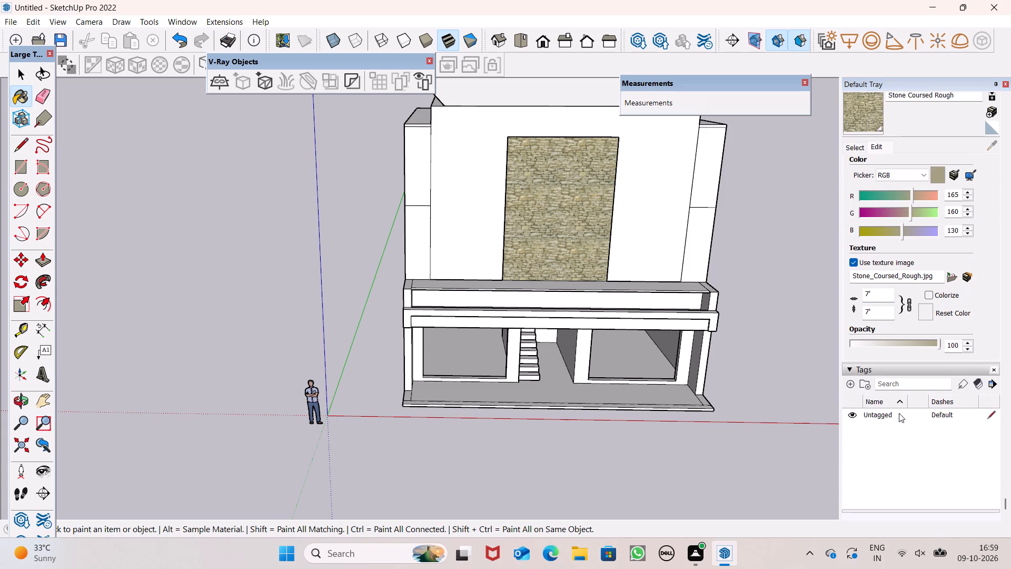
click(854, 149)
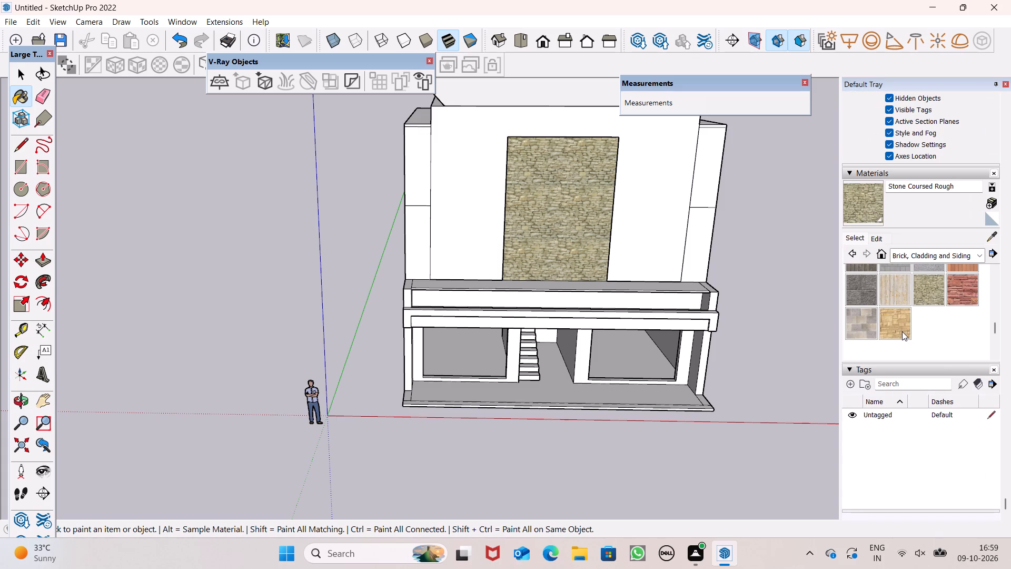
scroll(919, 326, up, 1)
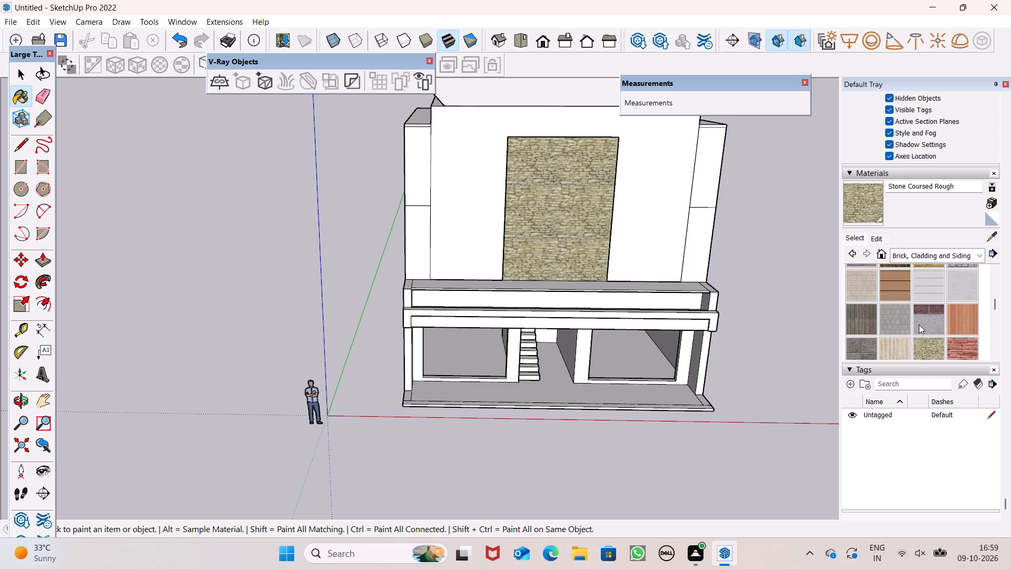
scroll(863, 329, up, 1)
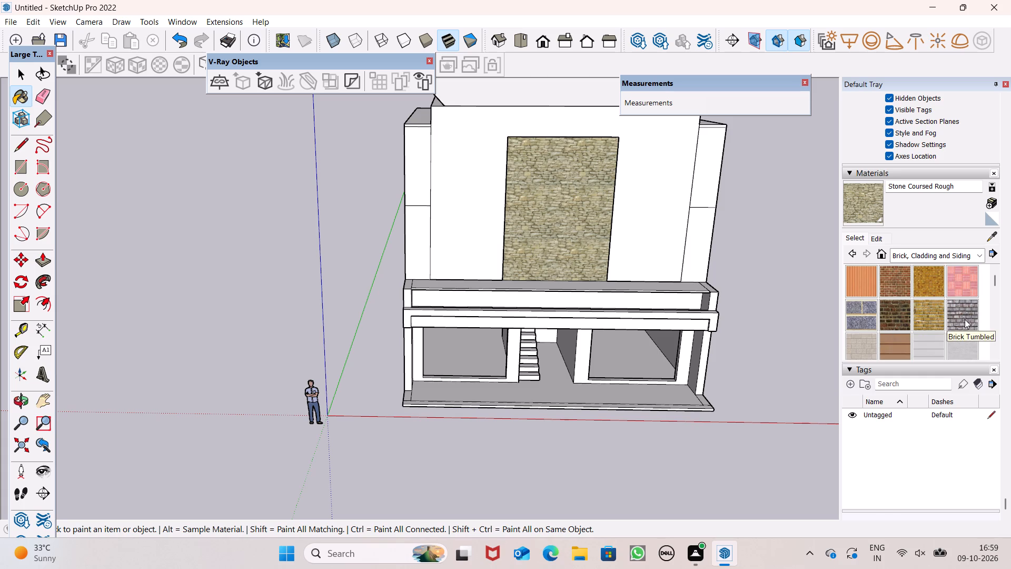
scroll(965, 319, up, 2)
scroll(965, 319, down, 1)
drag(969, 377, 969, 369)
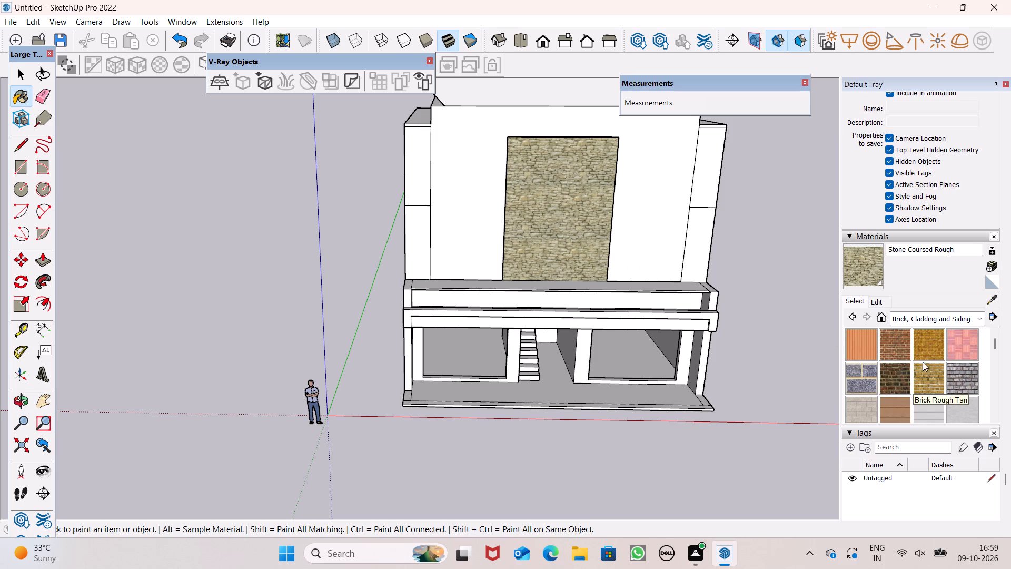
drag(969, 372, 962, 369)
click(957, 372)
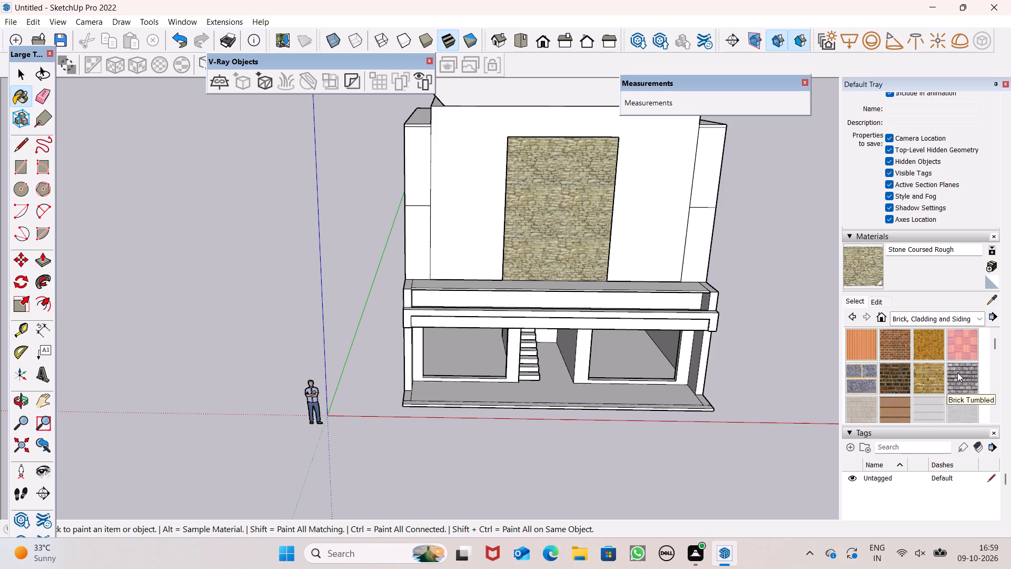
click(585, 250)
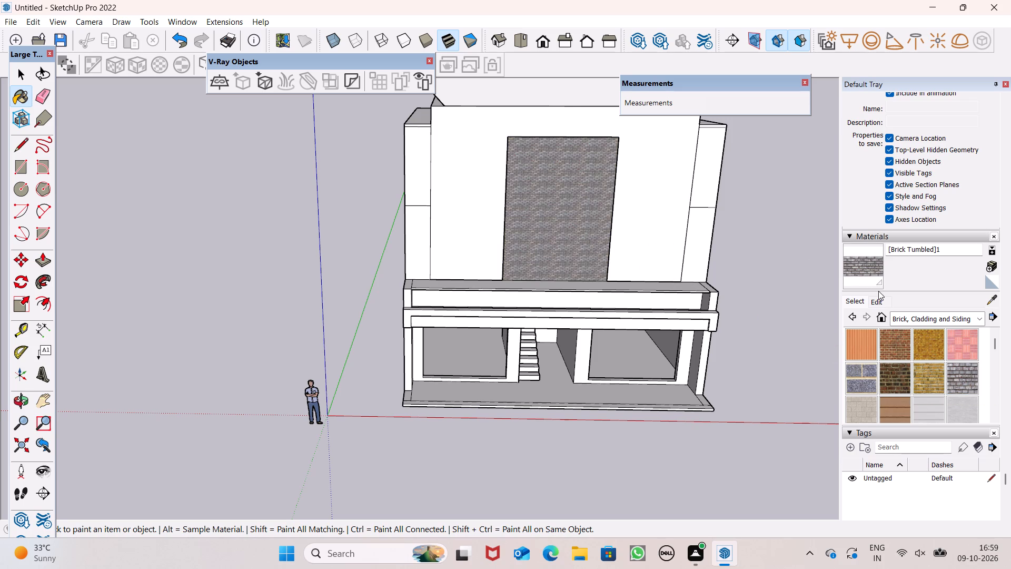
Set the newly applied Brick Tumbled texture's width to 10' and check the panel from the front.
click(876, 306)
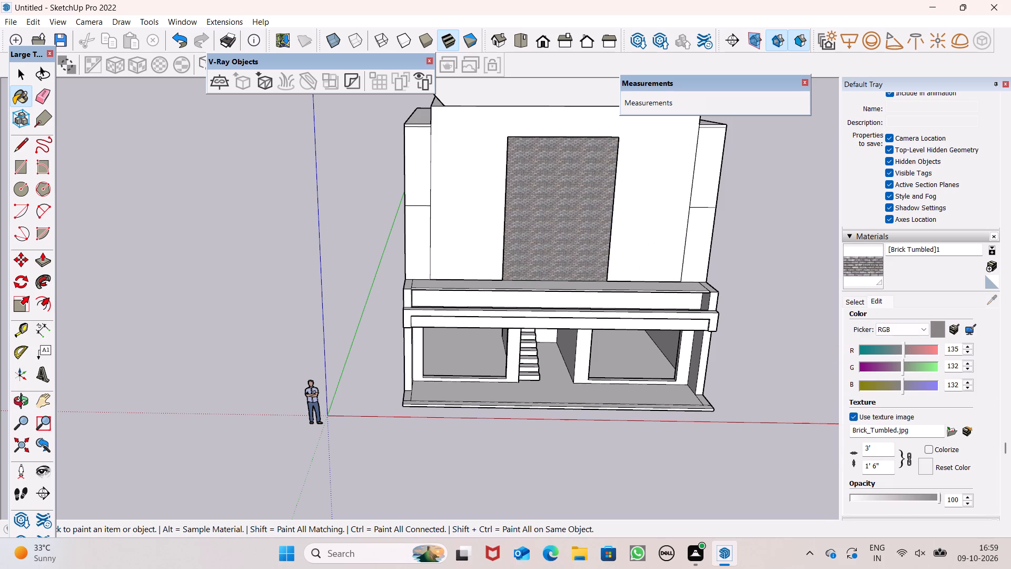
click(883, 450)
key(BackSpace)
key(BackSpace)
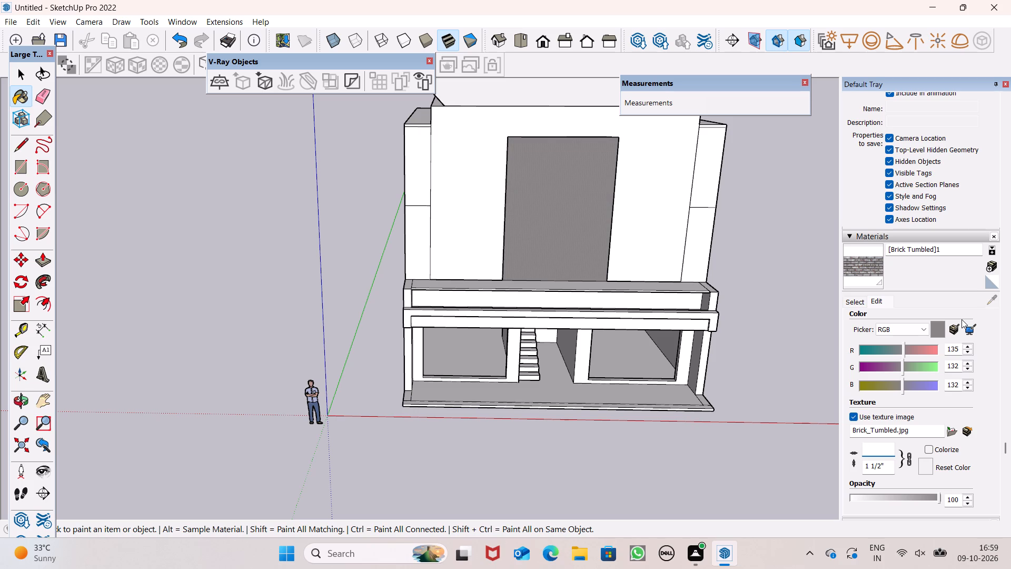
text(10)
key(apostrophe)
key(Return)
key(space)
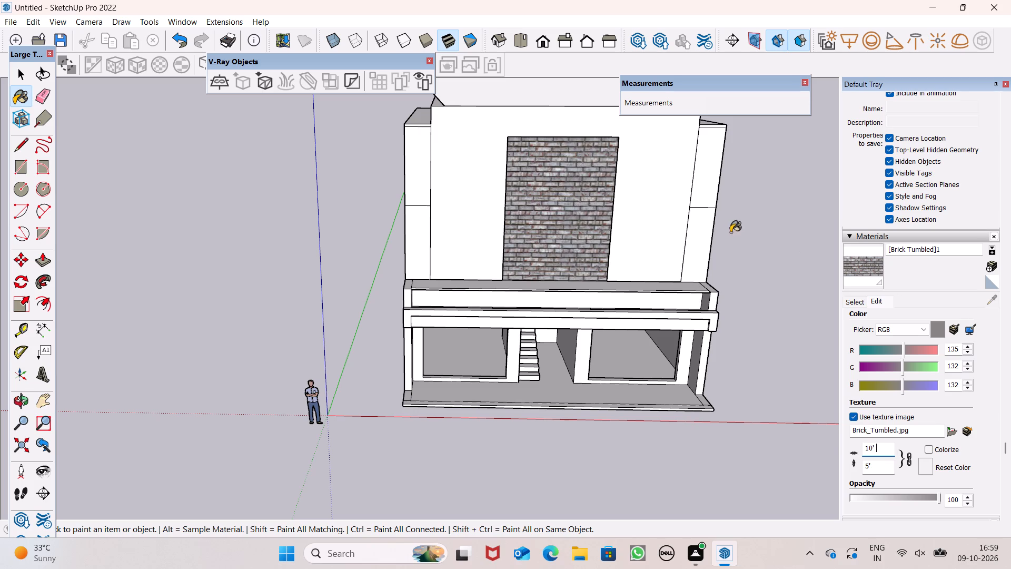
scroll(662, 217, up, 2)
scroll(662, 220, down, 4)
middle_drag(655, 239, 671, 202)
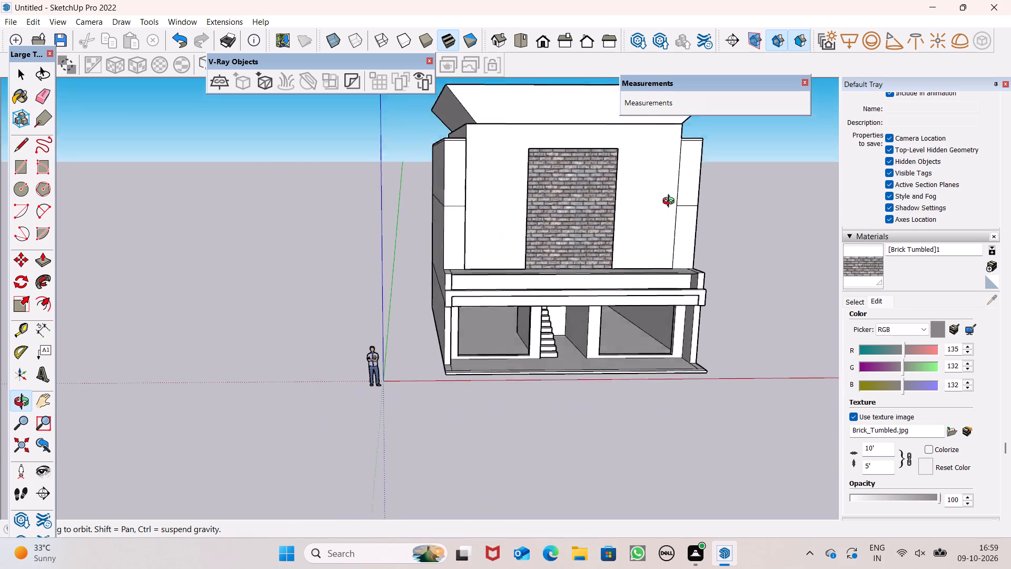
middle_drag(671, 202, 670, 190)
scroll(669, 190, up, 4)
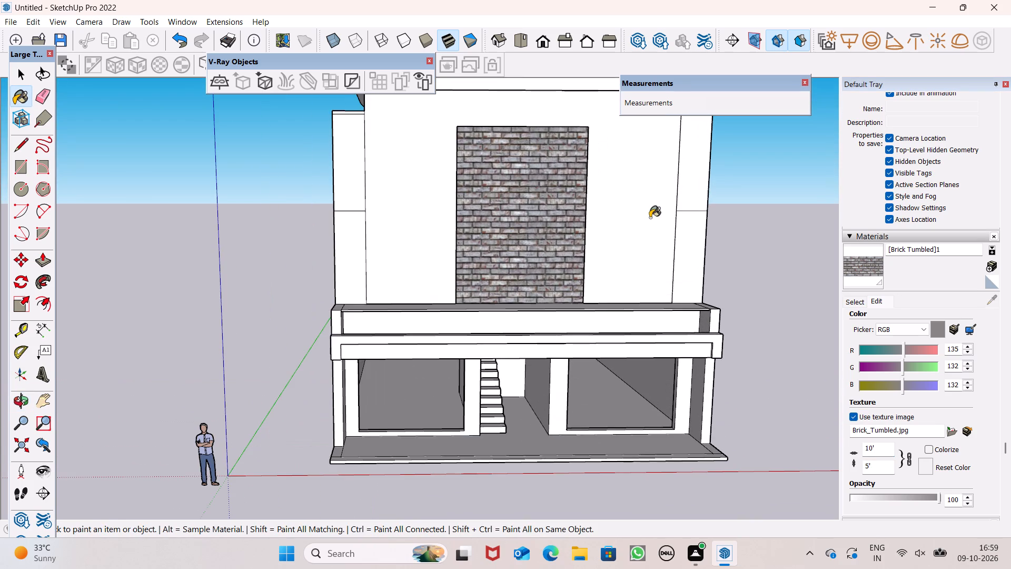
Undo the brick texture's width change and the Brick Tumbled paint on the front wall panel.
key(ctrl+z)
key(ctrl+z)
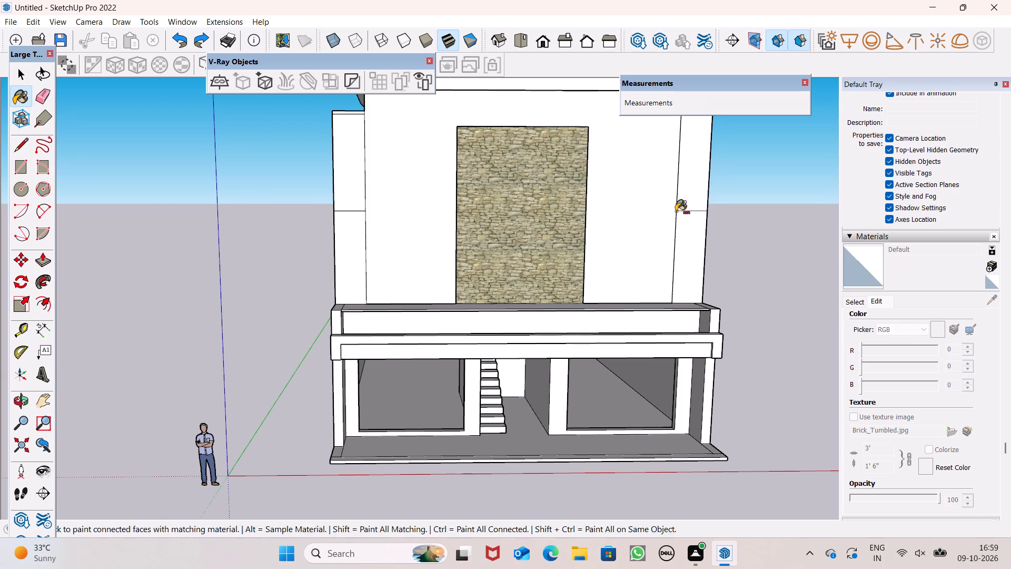
Undo the remaining stone texture changes and paint on the large front wall panel.
key(ctrl+z)
key(ctrl+z)
key(ctrl+z)
key(ctrl+z)
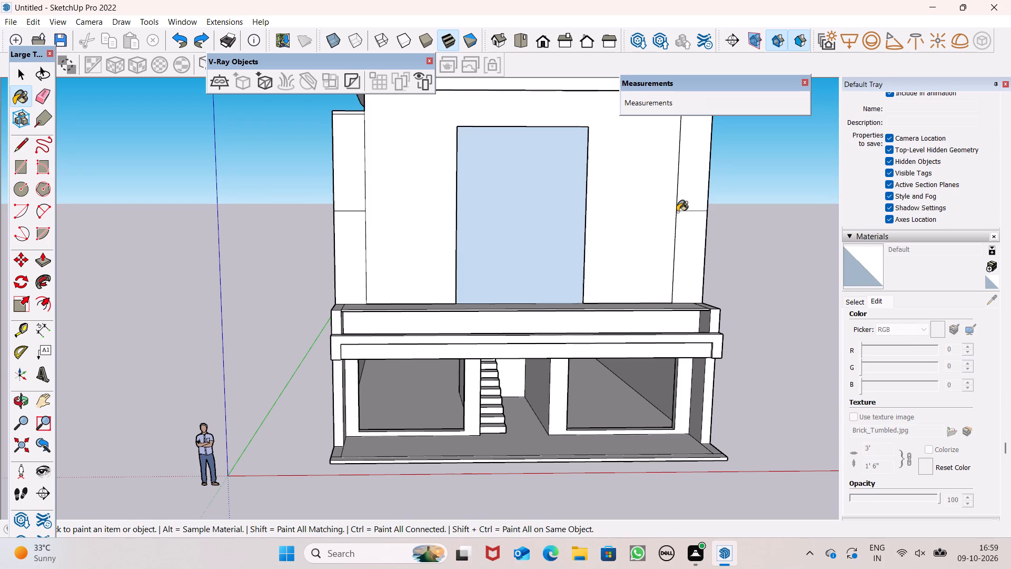
key(space)
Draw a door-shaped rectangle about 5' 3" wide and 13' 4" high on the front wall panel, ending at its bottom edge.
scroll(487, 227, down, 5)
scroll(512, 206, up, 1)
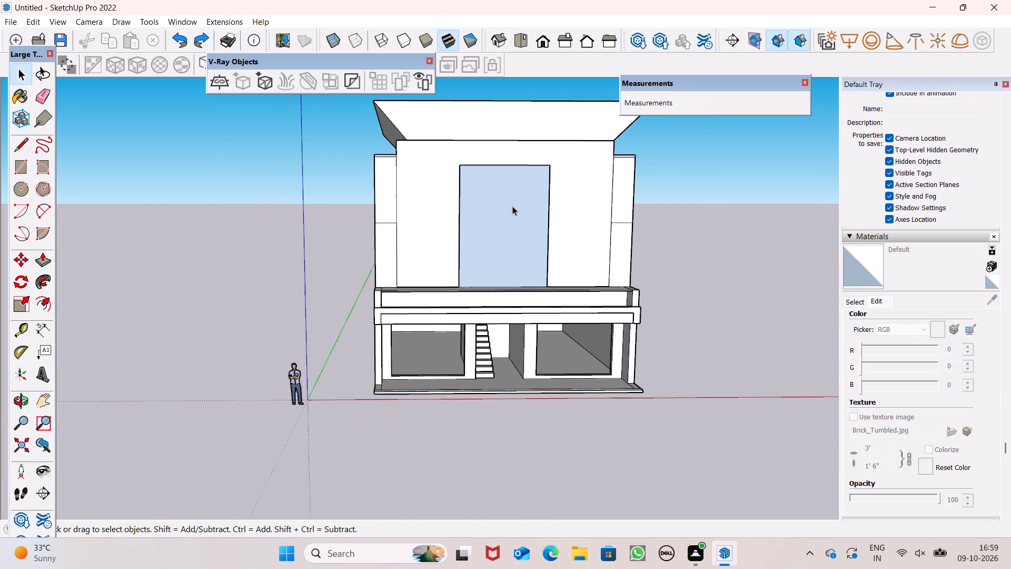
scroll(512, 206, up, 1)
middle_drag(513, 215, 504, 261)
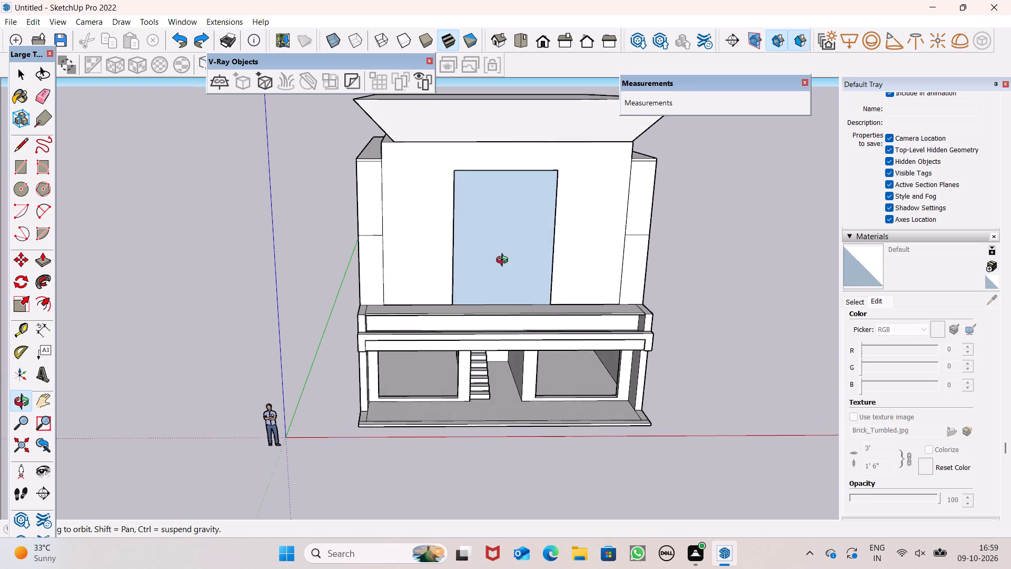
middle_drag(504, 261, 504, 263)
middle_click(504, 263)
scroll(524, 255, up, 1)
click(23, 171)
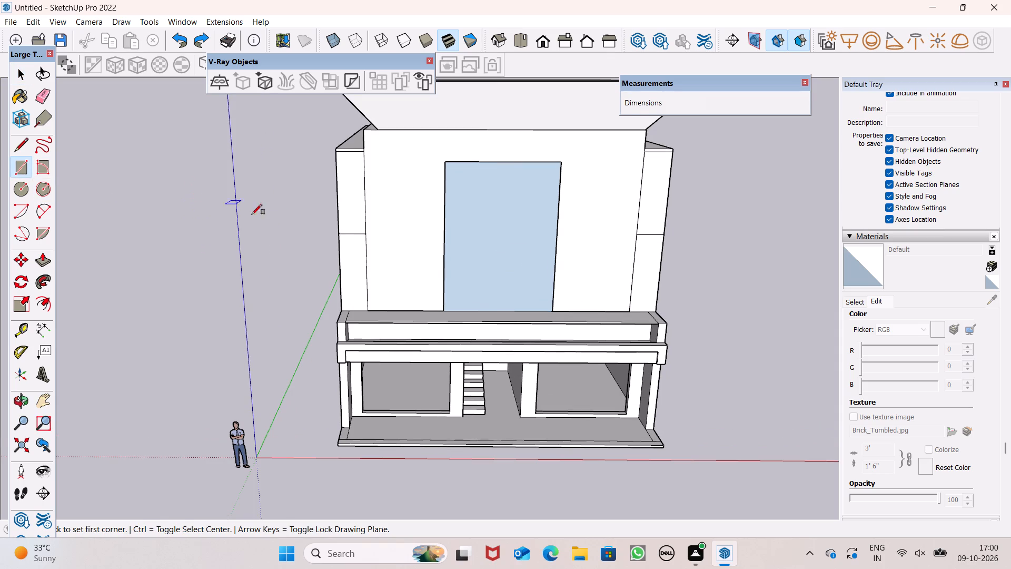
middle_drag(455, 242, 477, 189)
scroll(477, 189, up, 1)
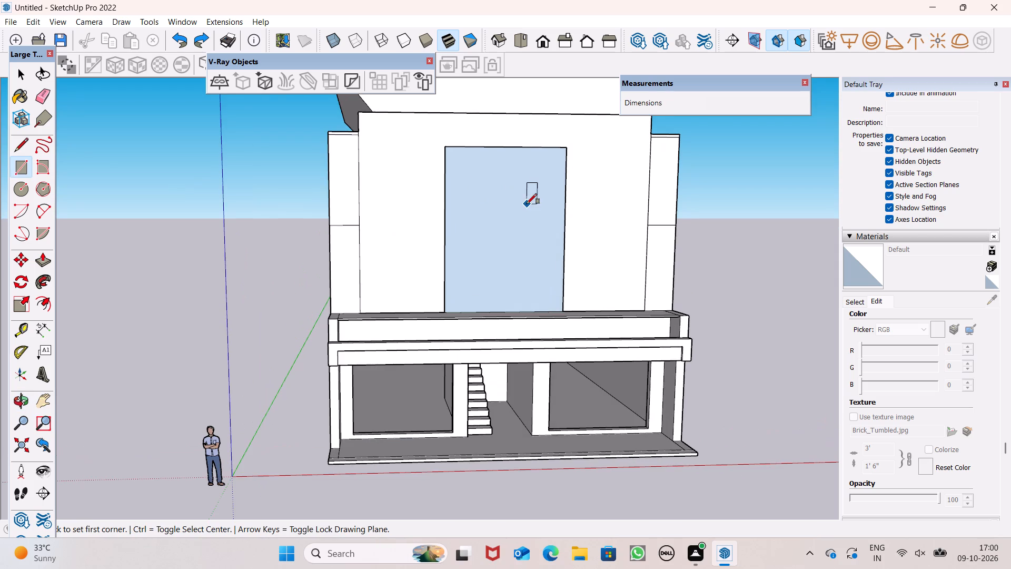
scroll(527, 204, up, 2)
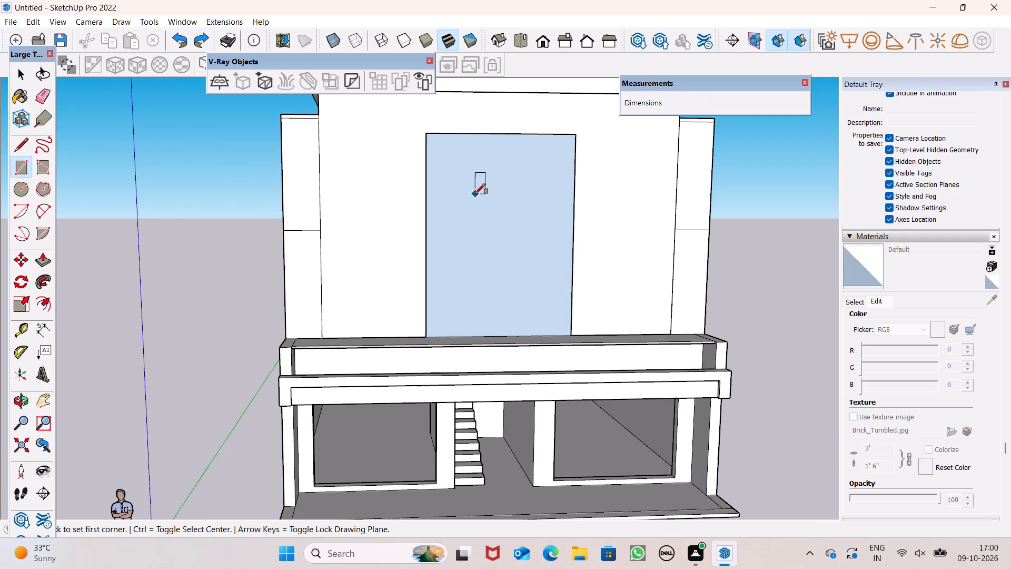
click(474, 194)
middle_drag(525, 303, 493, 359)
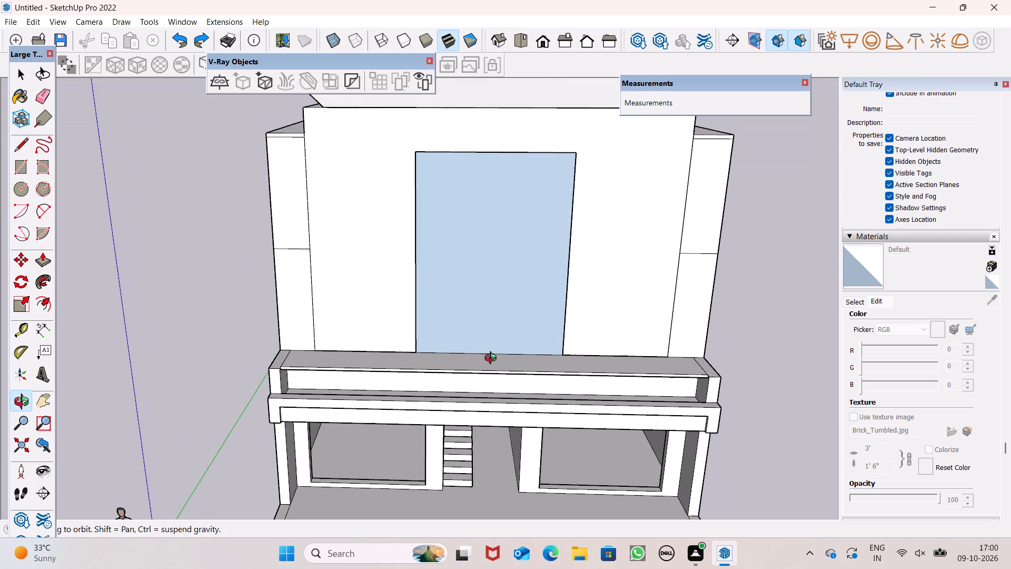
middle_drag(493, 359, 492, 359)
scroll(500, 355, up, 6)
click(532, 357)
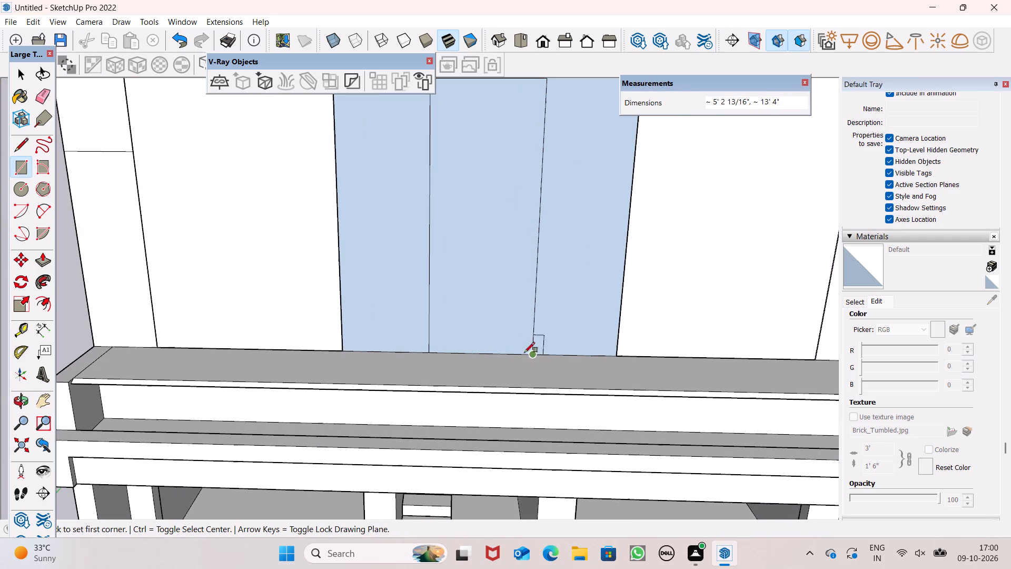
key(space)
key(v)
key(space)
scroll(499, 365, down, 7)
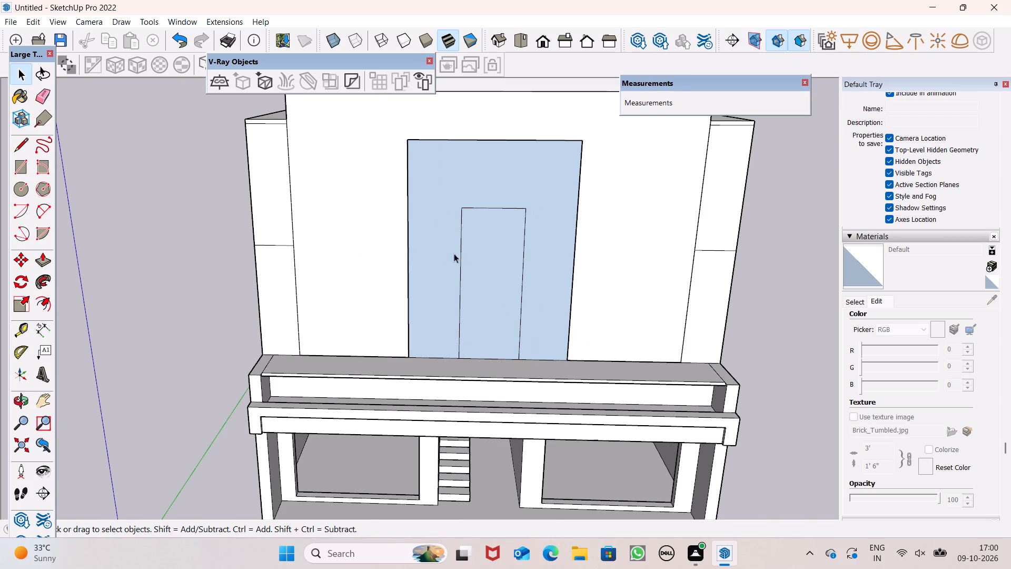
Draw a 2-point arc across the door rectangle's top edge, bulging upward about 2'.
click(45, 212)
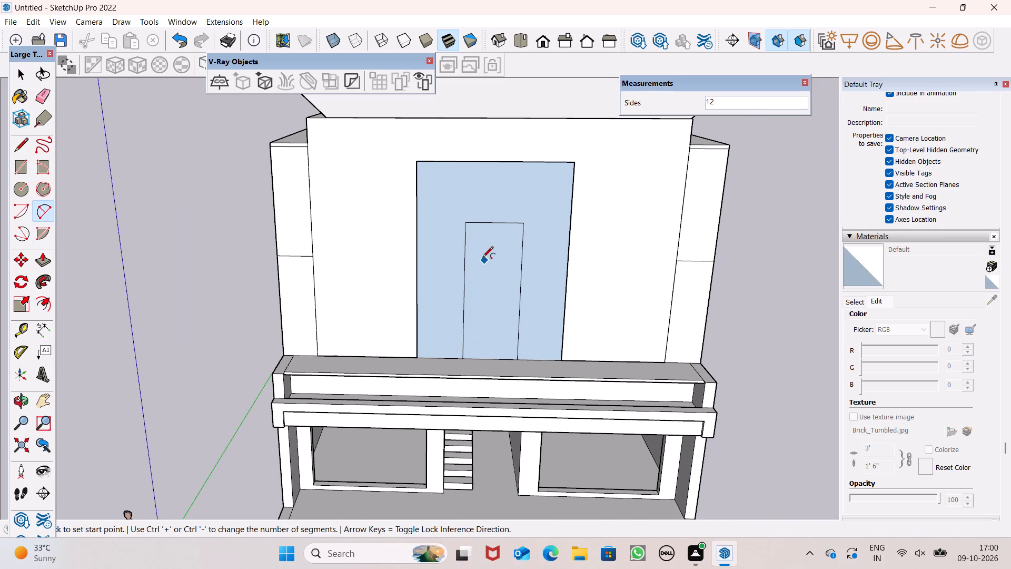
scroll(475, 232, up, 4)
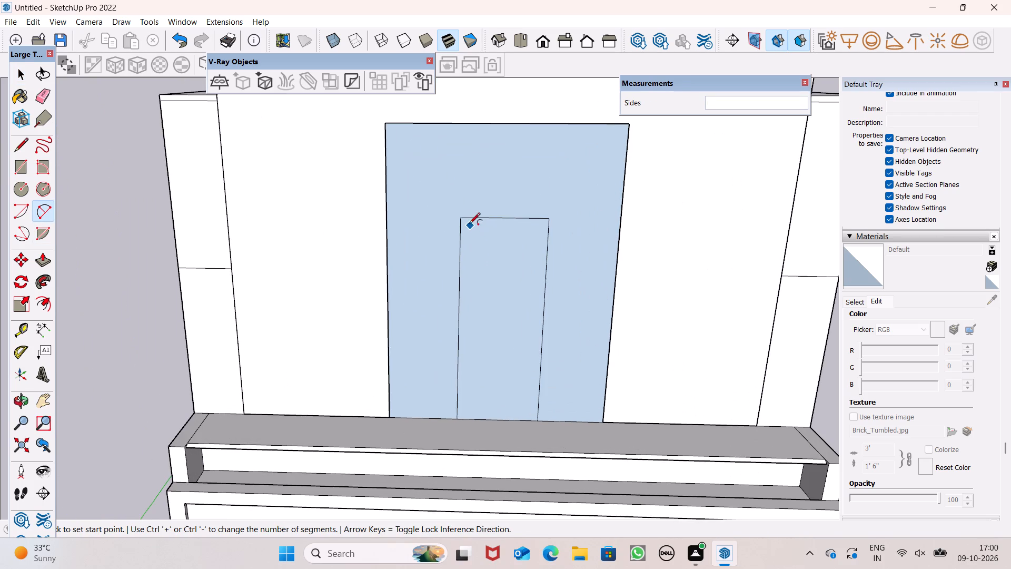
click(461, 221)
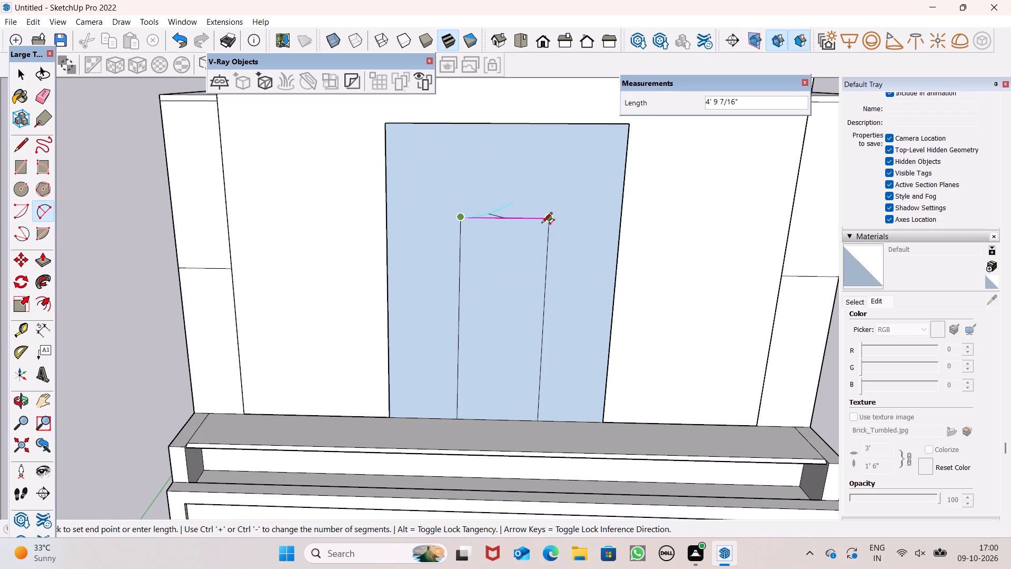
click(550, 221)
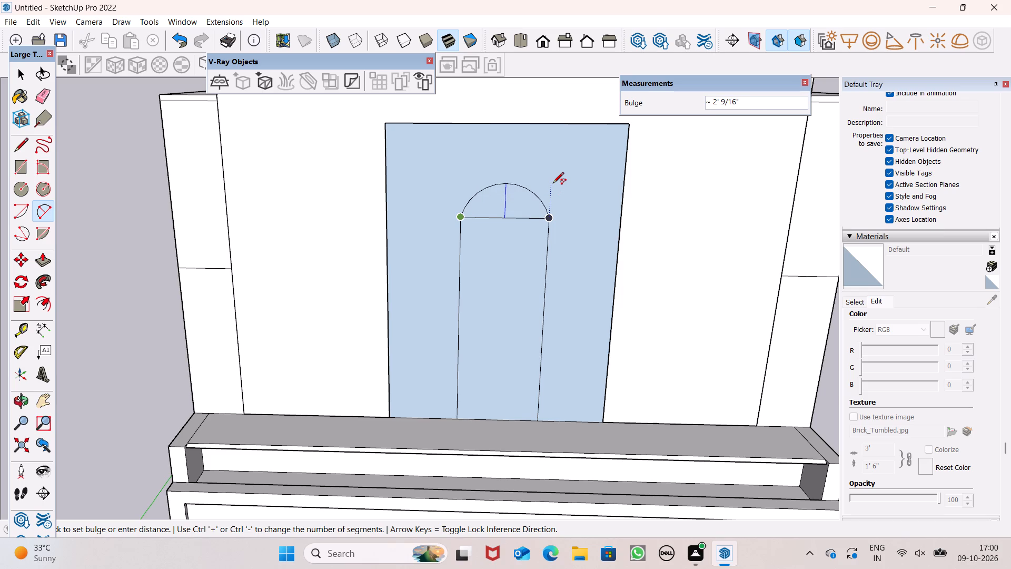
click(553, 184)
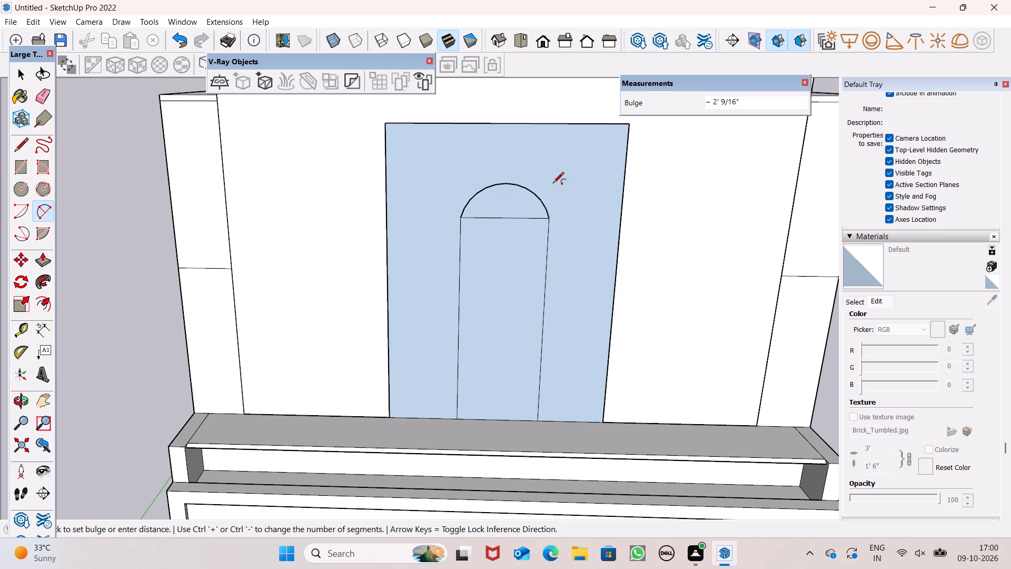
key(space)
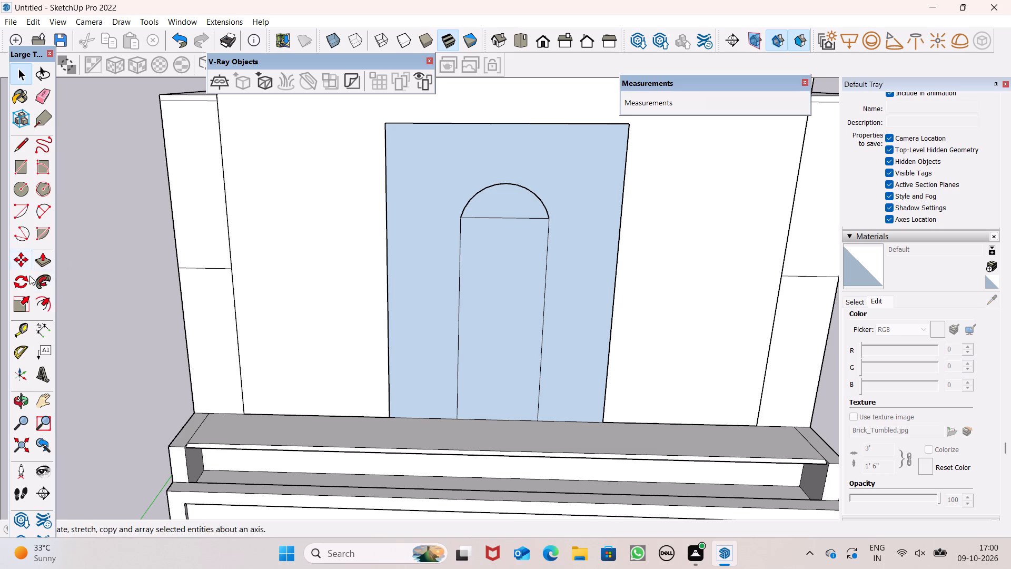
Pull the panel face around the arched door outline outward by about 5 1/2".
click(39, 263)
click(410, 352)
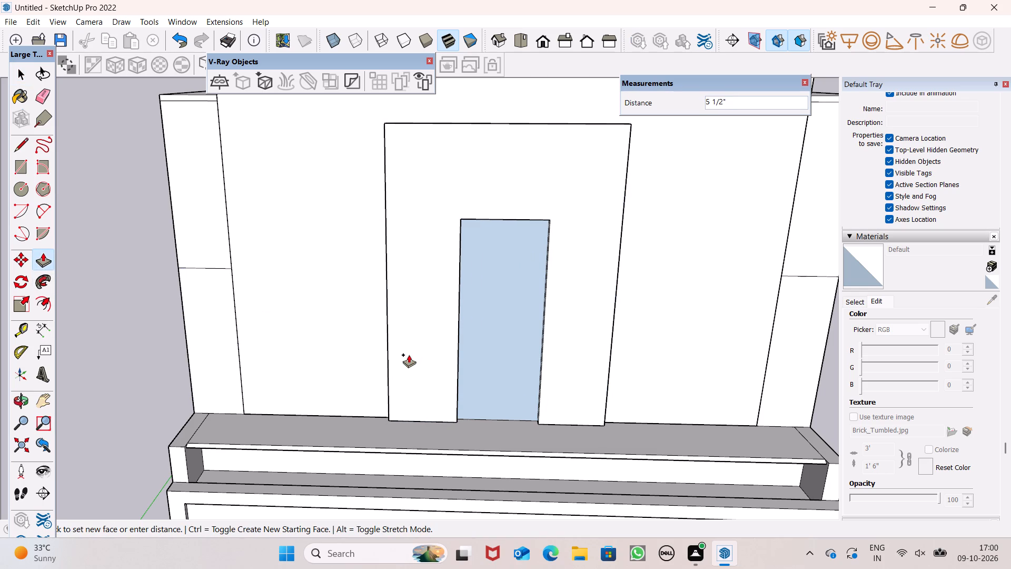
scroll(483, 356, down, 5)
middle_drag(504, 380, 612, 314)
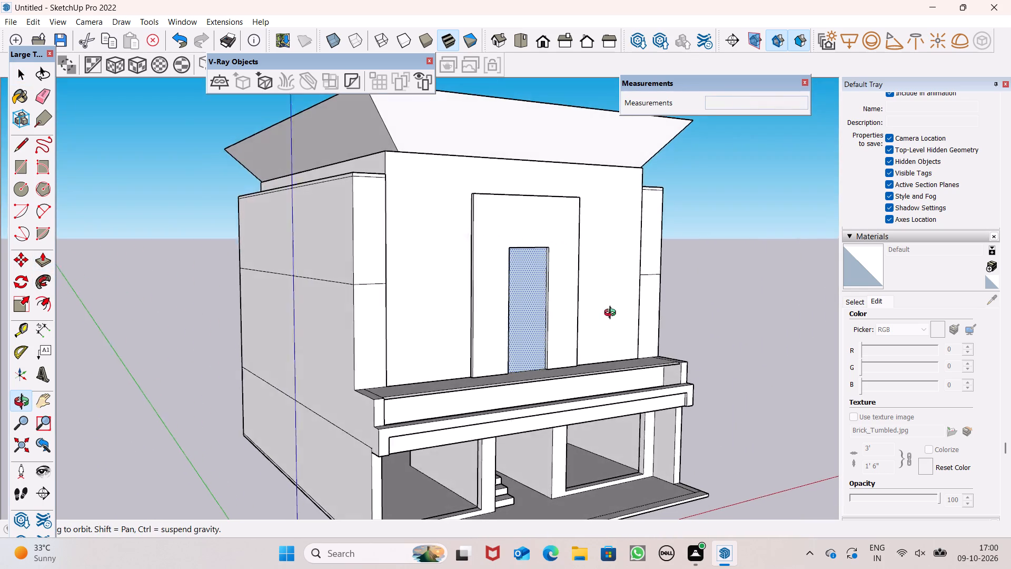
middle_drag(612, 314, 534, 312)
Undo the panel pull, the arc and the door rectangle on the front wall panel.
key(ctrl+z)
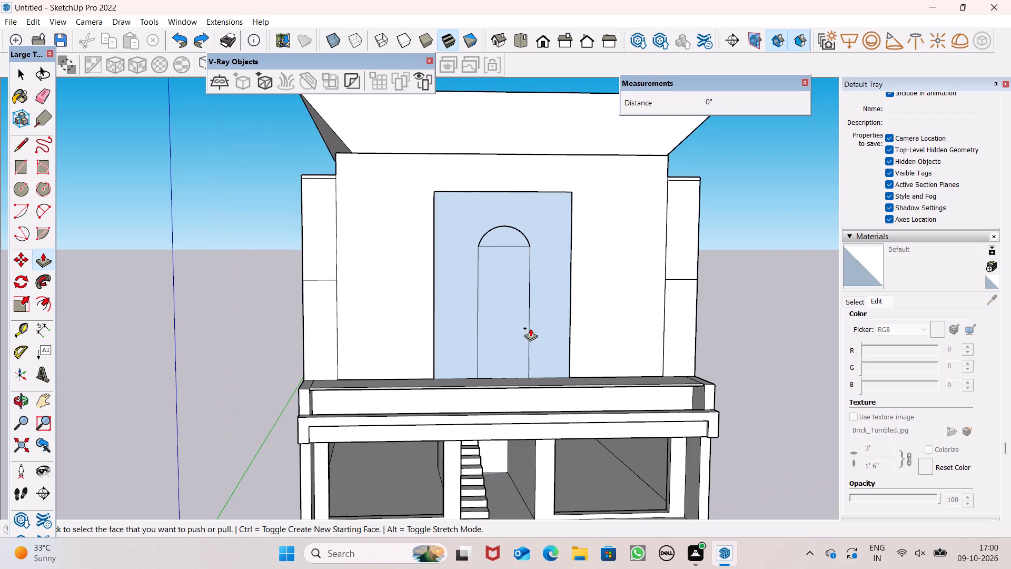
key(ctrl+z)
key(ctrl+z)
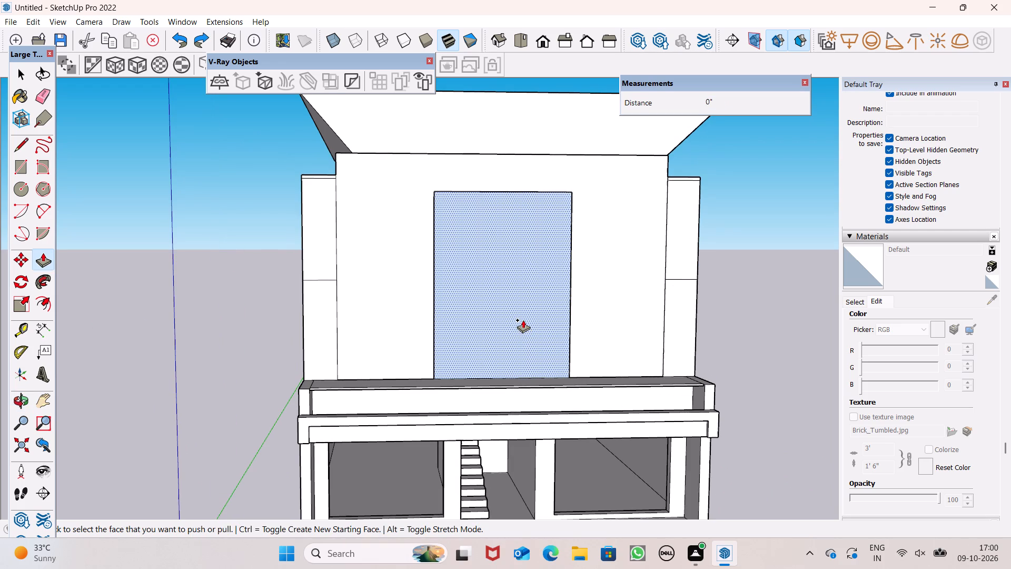
Pull the large front wall panel outward by 3".
scroll(523, 319, down, 3)
middle_drag(522, 319, 549, 420)
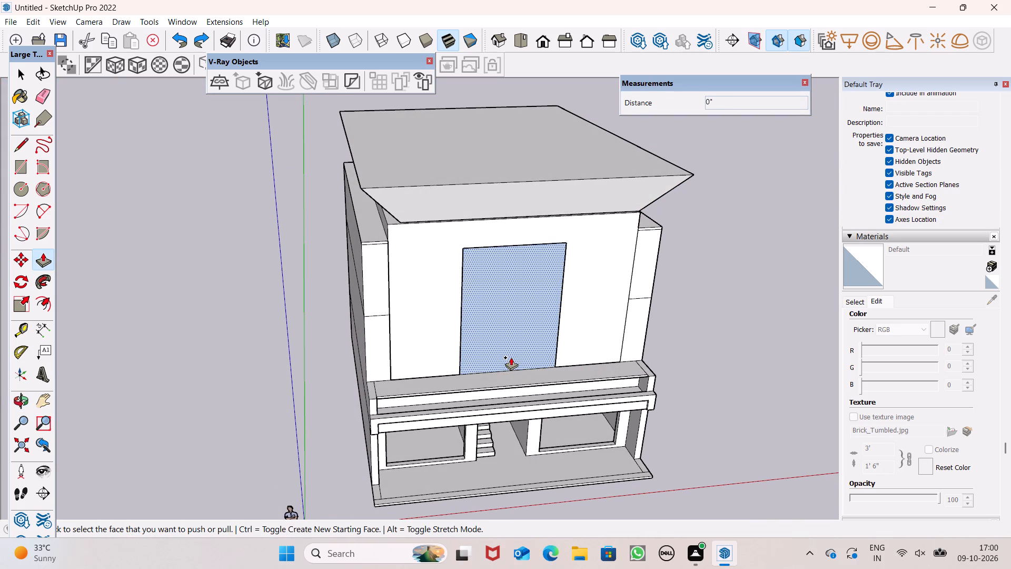
scroll(511, 357, up, 1)
drag(506, 356, 510, 360)
text(3")
key(Return)
Pull the front wall panel's face outward by about a further 5 1/2".
middle_drag(507, 363, 537, 401)
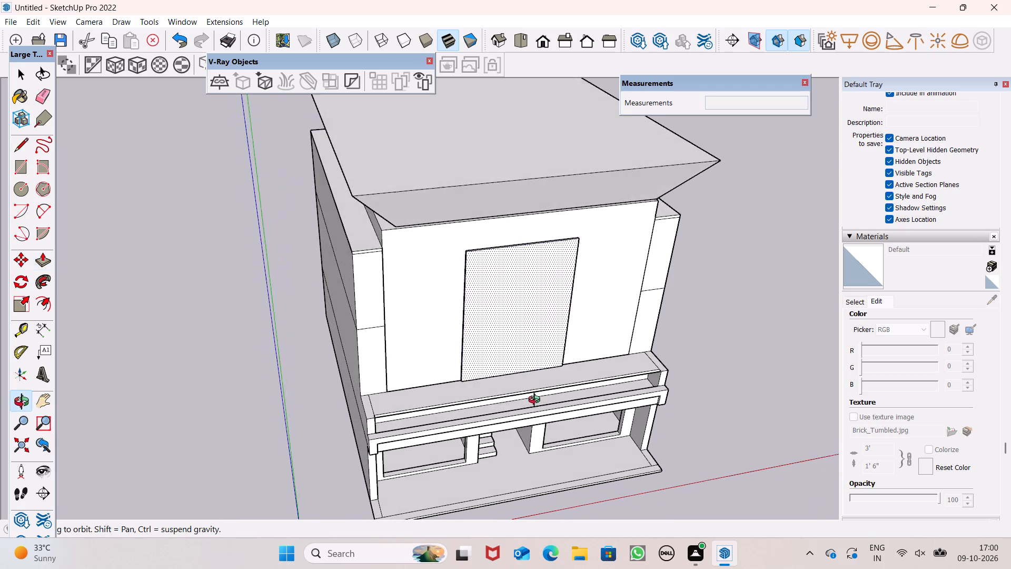
middle_drag(537, 401, 537, 407)
scroll(497, 385, up, 6)
scroll(484, 380, down, 1)
scroll(484, 380, up, 1)
scroll(462, 369, down, 6)
middle_drag(477, 379, 482, 380)
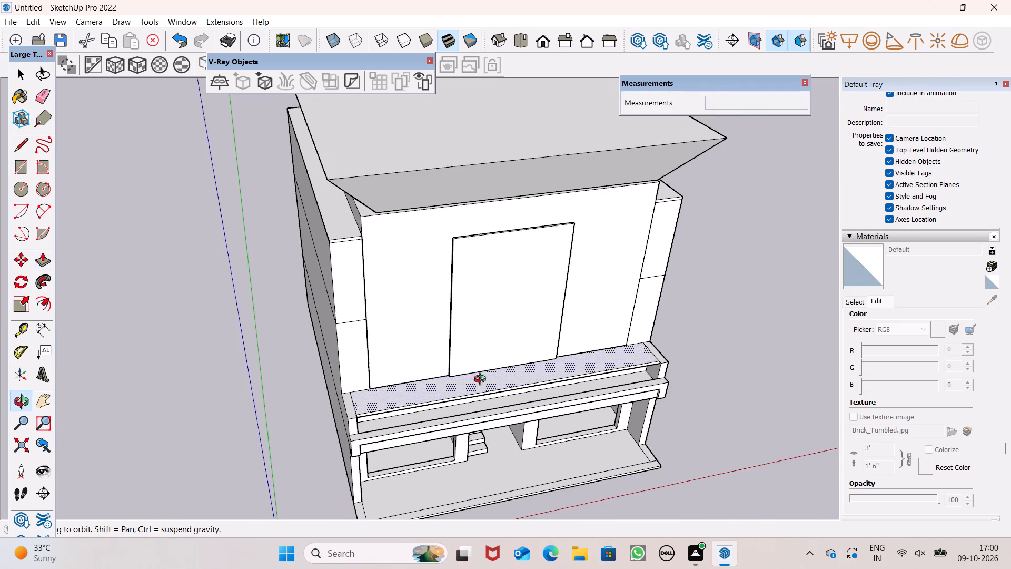
middle_drag(482, 380, 499, 384)
scroll(455, 372, up, 13)
drag(467, 352, 472, 356)
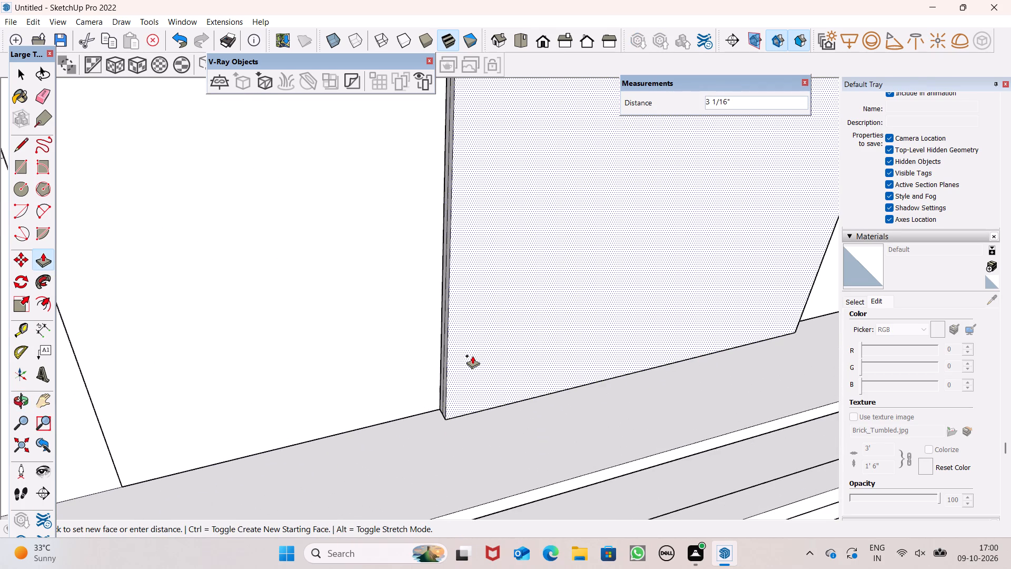
drag(472, 356, 474, 357)
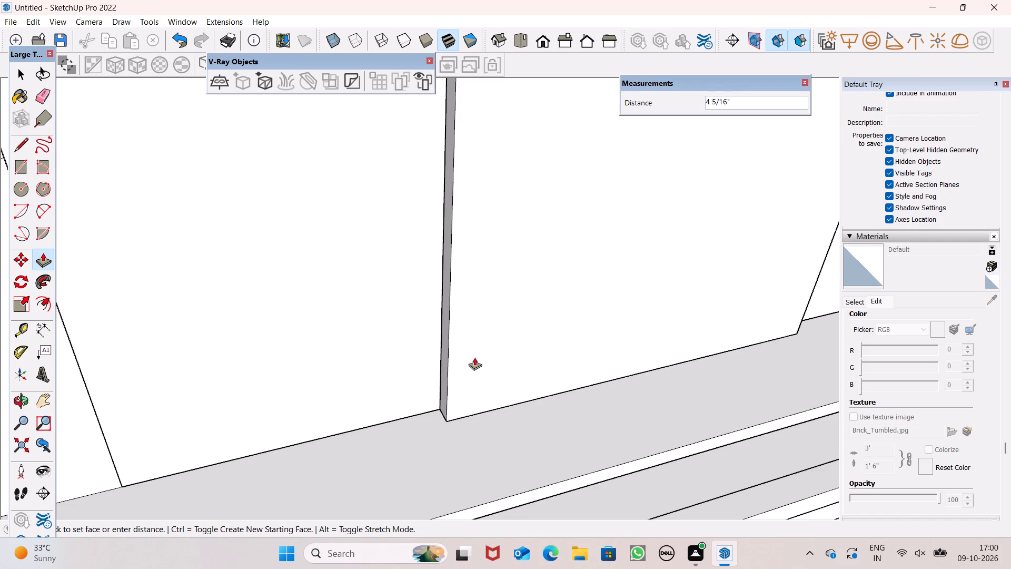
drag(474, 357, 474, 360)
scroll(459, 370, down, 11)
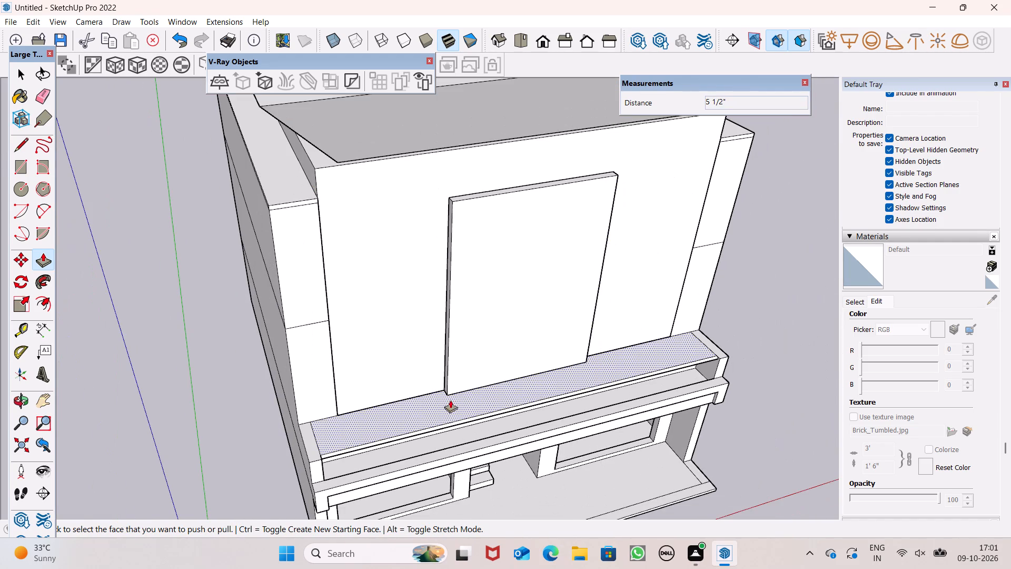
middle_drag(510, 390, 511, 301)
key(space)
scroll(577, 319, down, 2)
middle_drag(572, 322, 548, 301)
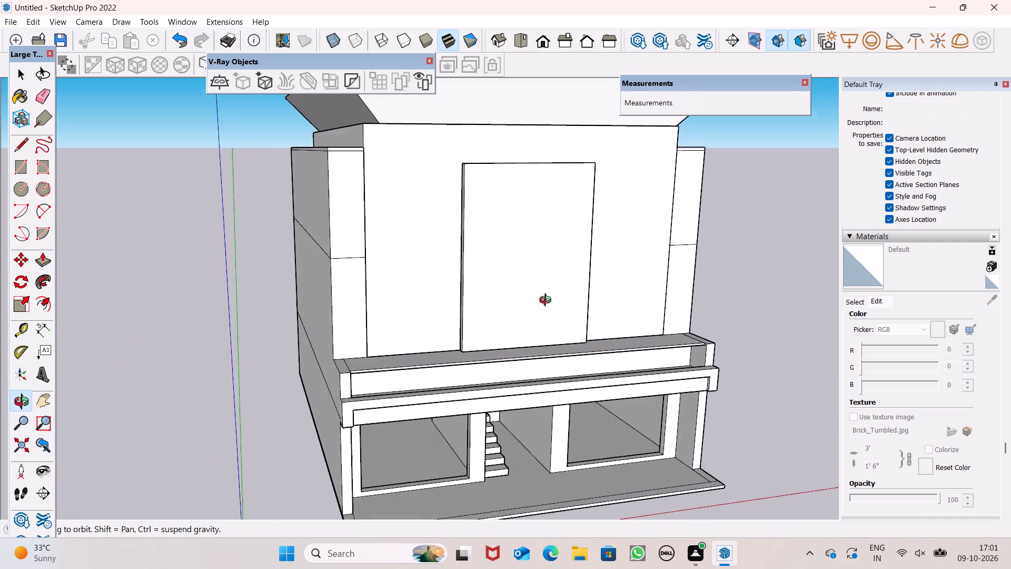
middle_drag(548, 301, 542, 286)
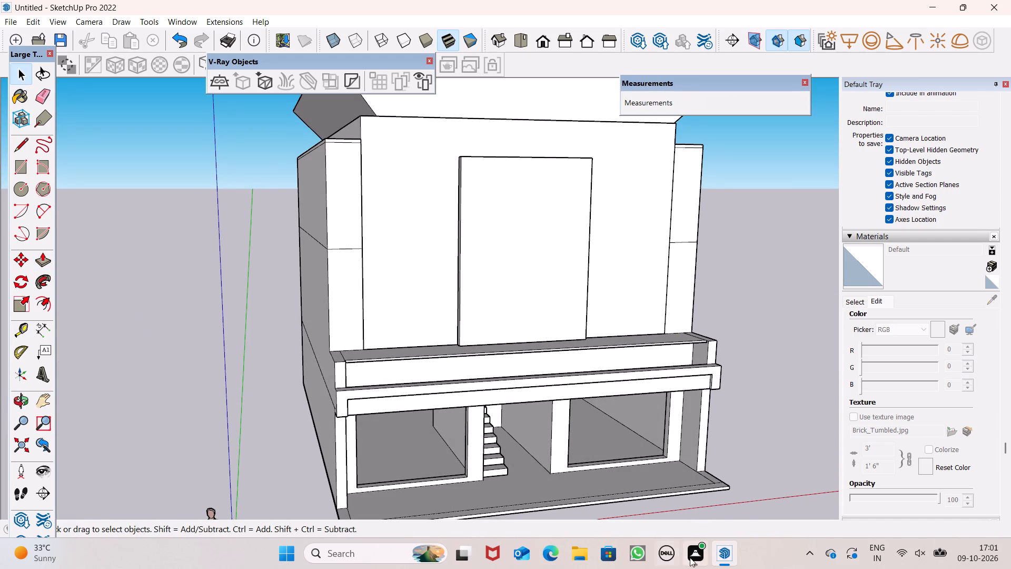
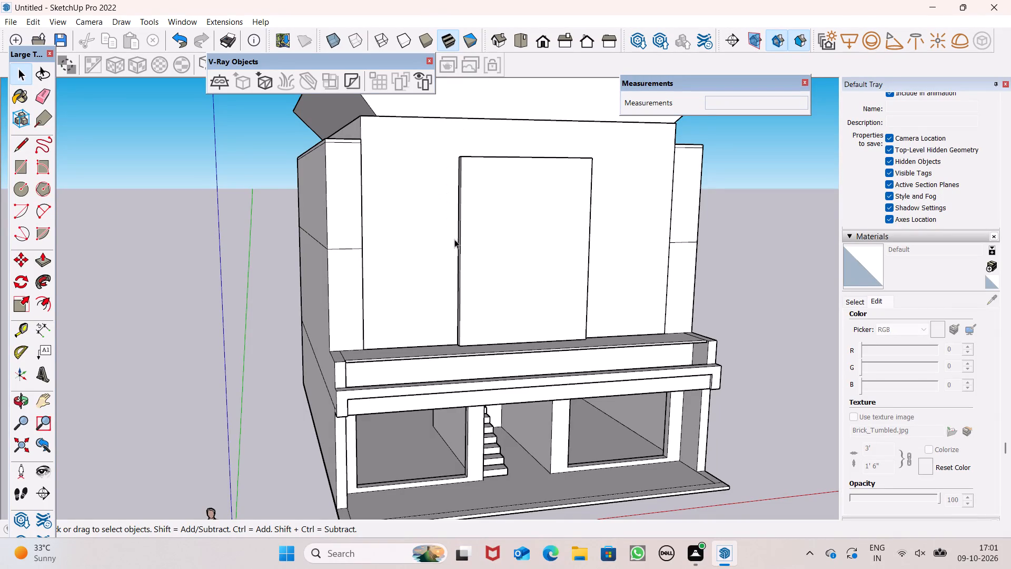
Draw a door rectangle about 5' 11" by 14' 10" on the projecting front wall panel, ending at the panel's bottom edge.
scroll(454, 239, down, 1)
scroll(533, 262, down, 1)
middle_drag(558, 296, 484, 308)
middle_click(484, 308)
scroll(505, 341, up, 2)
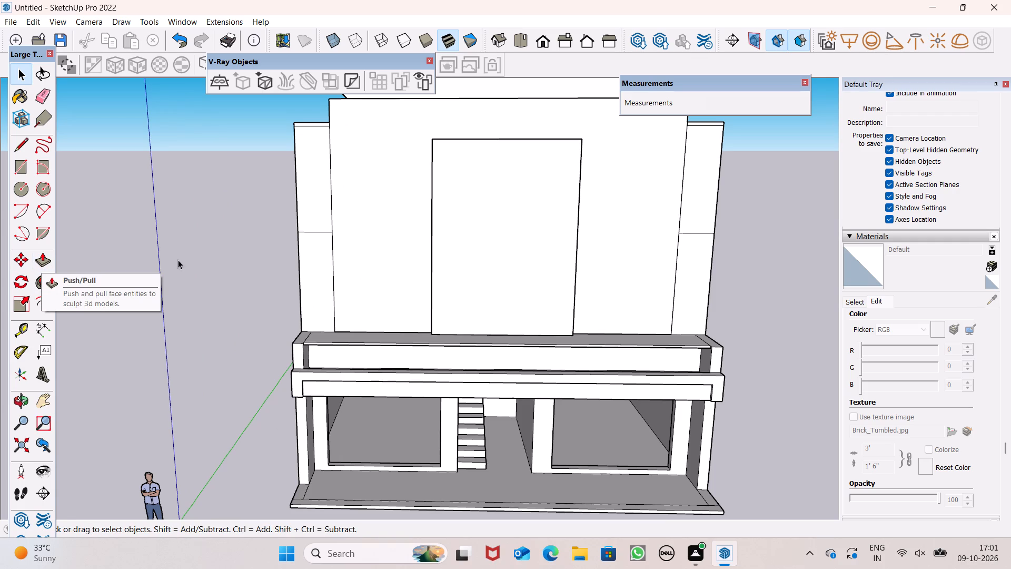
click(19, 165)
scroll(594, 277, up, 1)
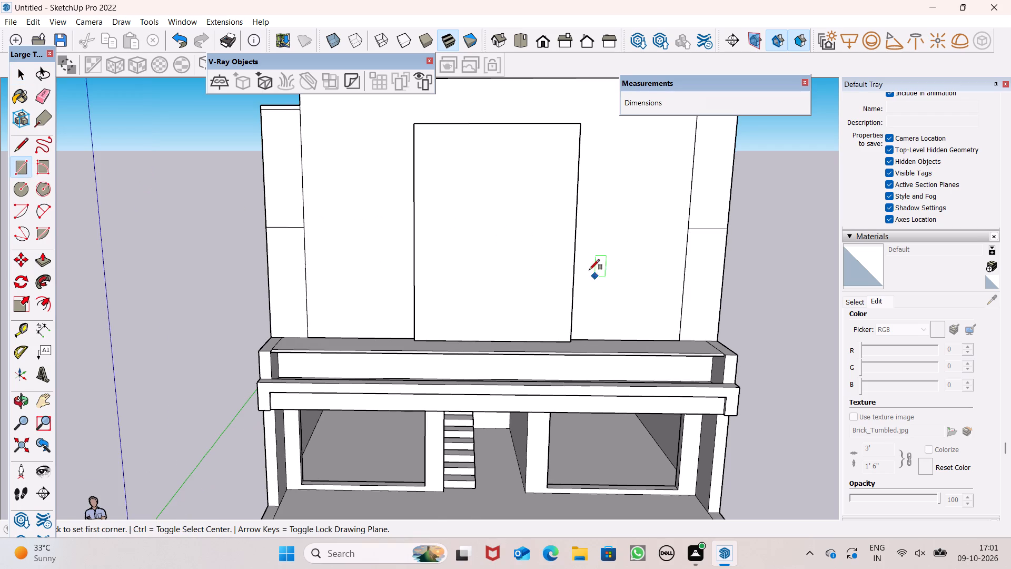
scroll(500, 200, up, 1)
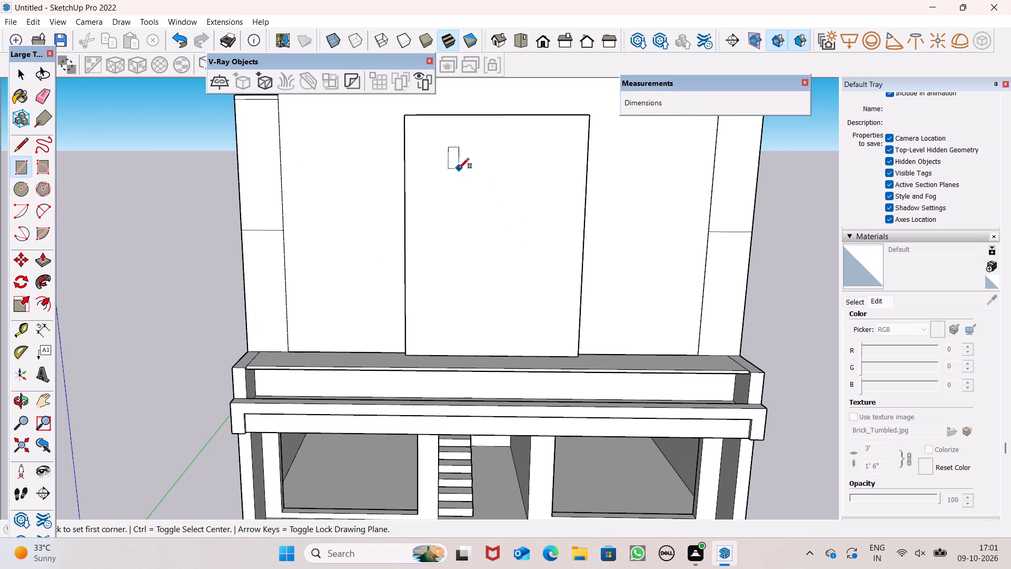
click(459, 169)
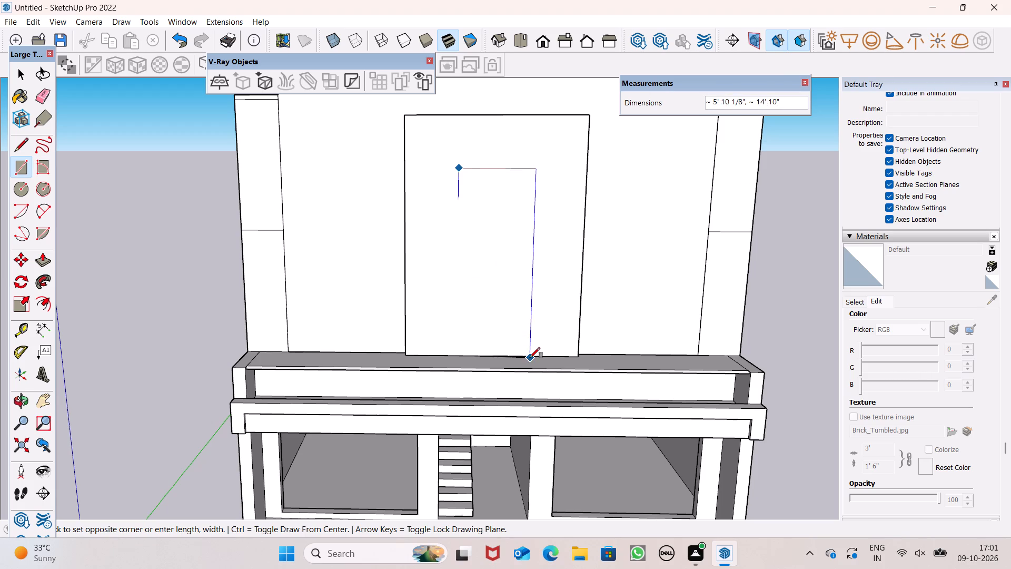
click(530, 355)
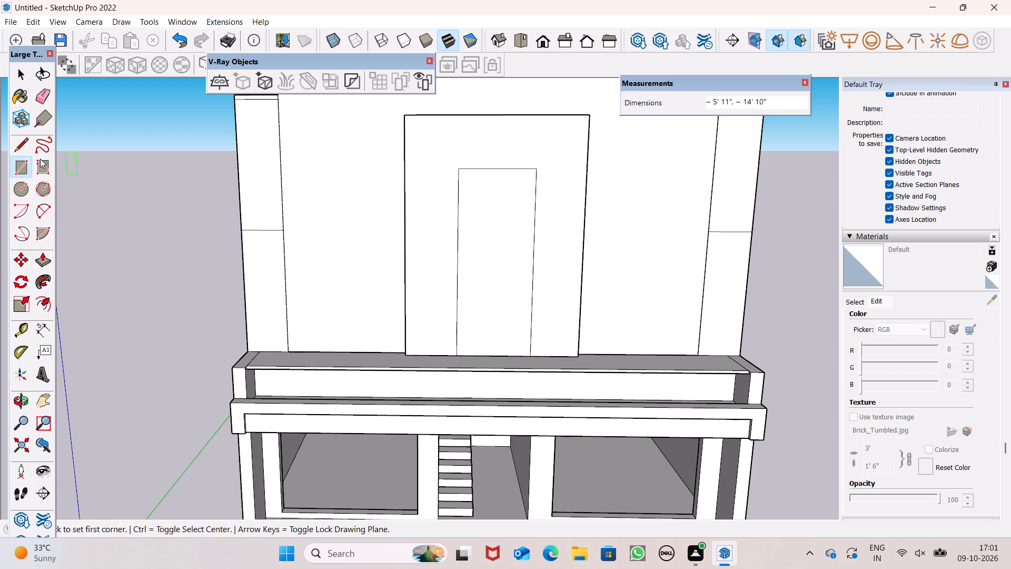
Draw an arc across the door rectangle's top edge, bulging upward by about 1' 9".
click(41, 210)
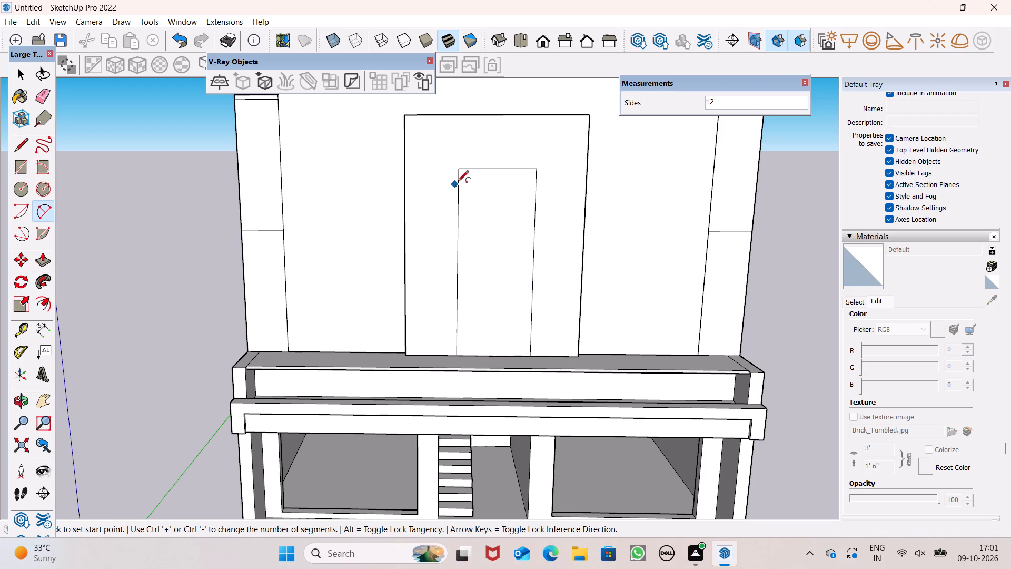
click(458, 175)
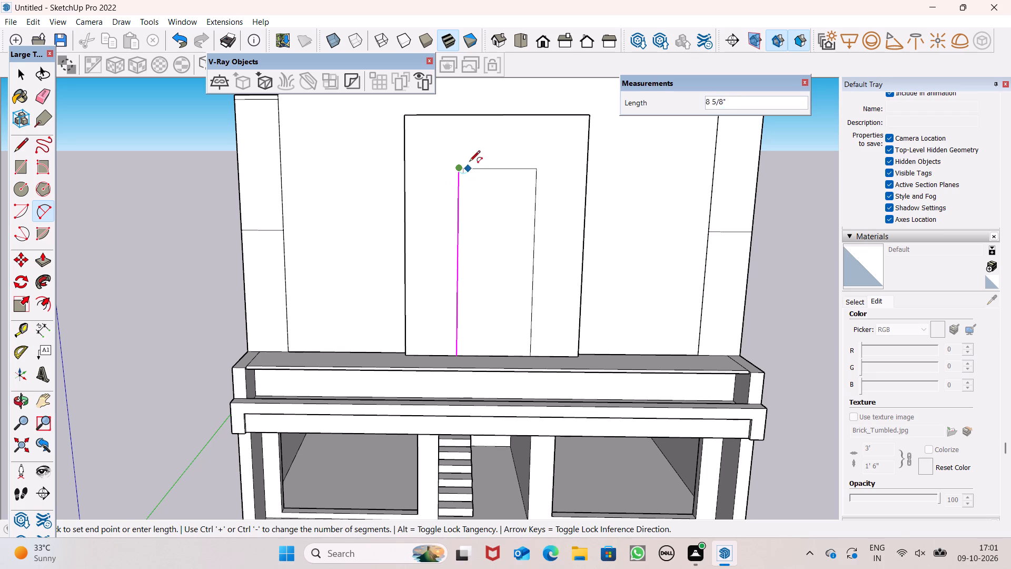
click(536, 174)
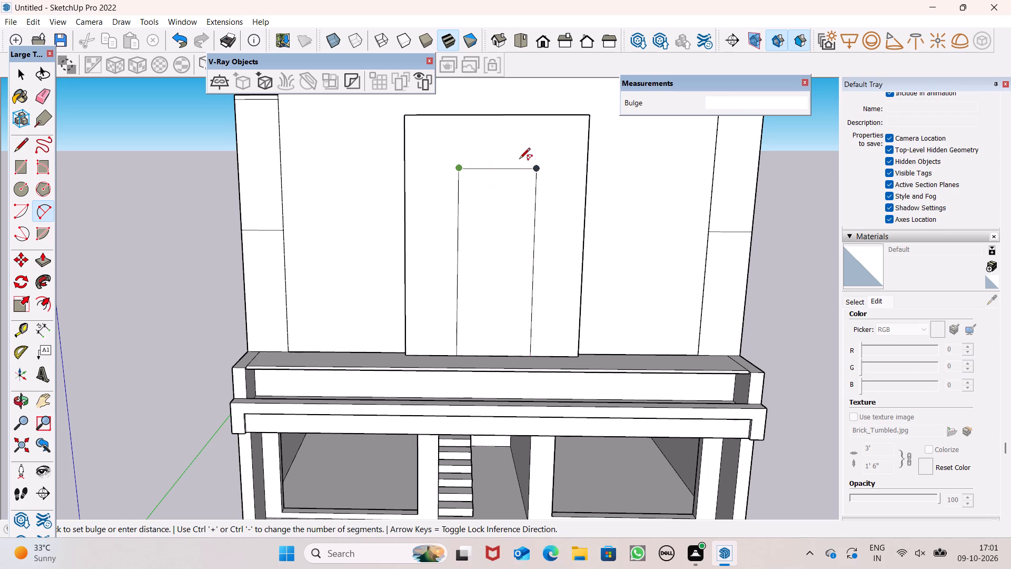
click(517, 145)
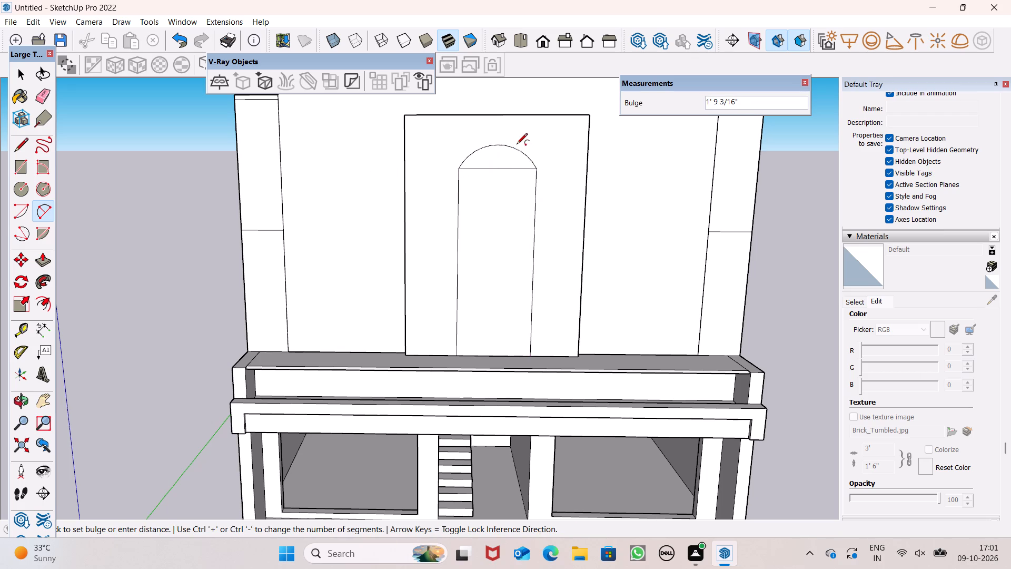
key(space)
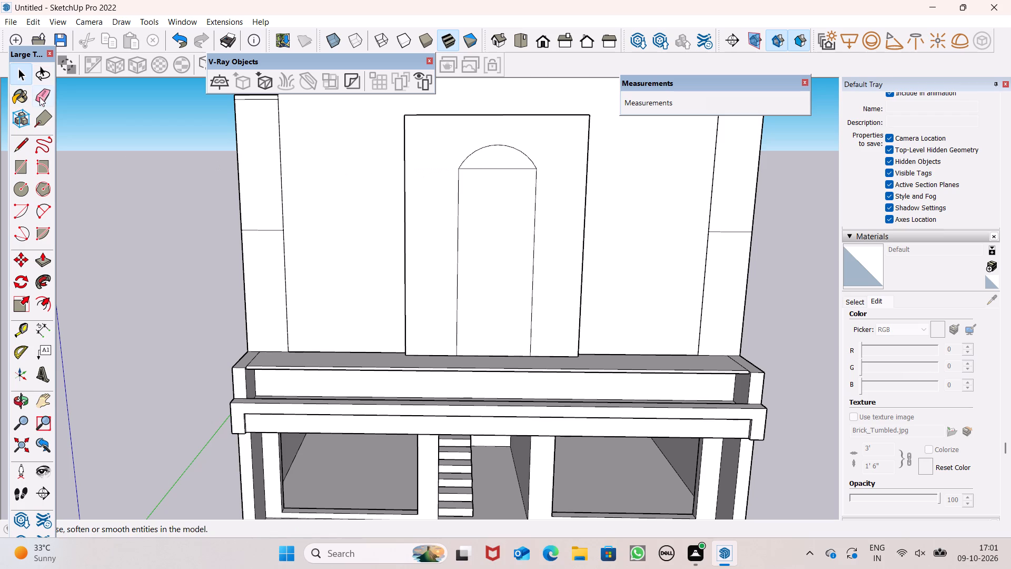
Erase the straight line between the arc and the door rectangle to form one arched outline.
click(39, 97)
click(491, 169)
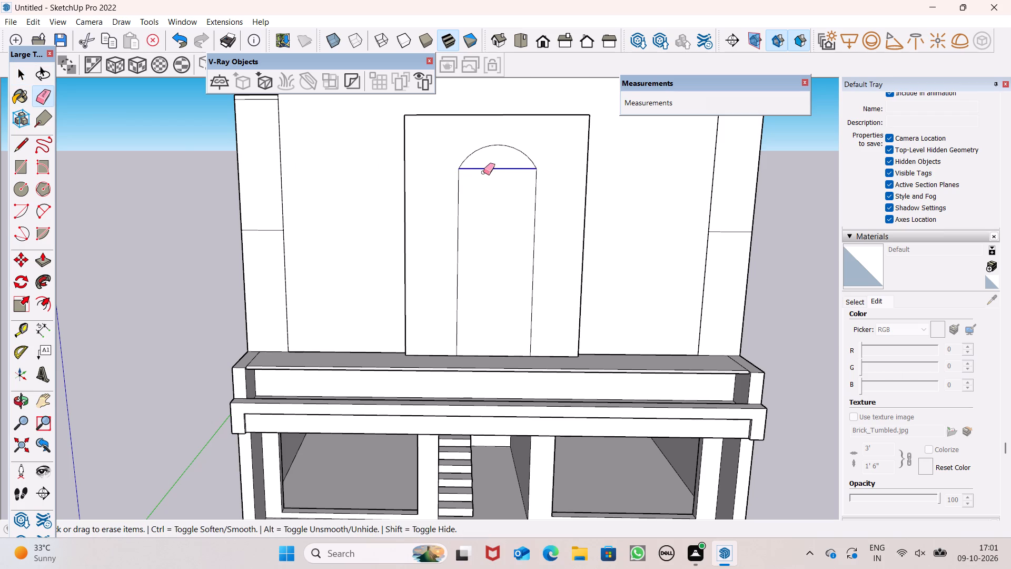
key(space)
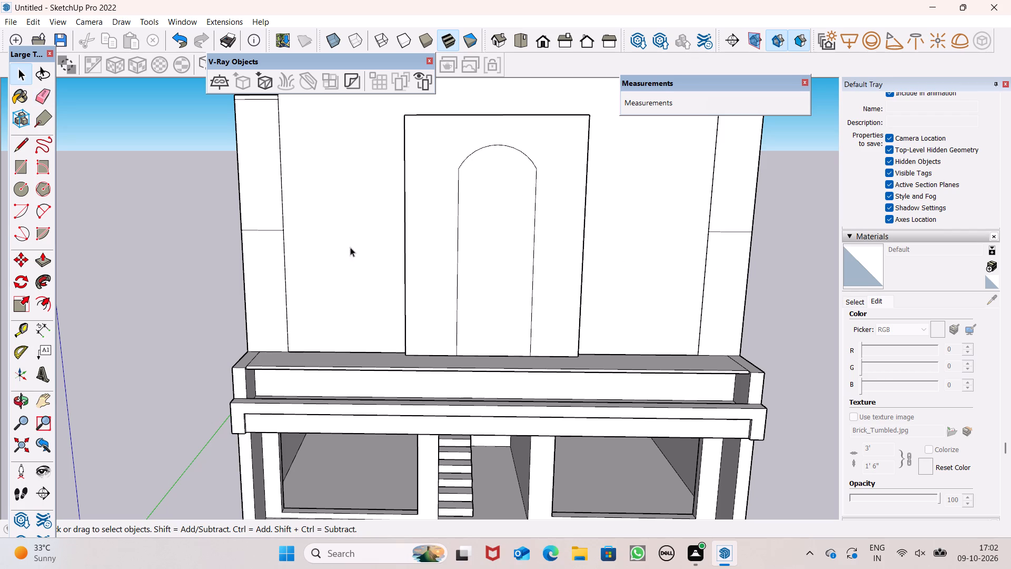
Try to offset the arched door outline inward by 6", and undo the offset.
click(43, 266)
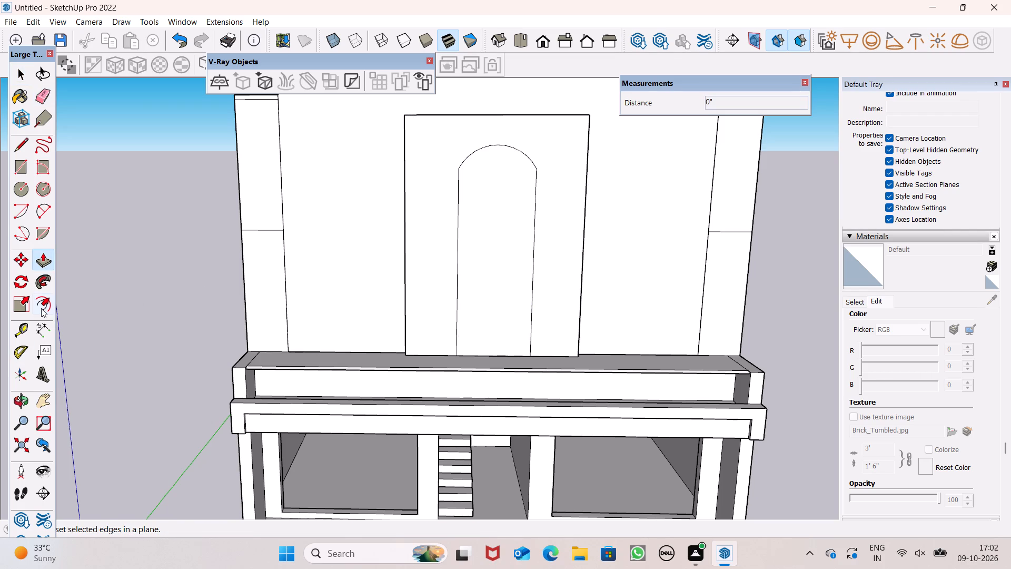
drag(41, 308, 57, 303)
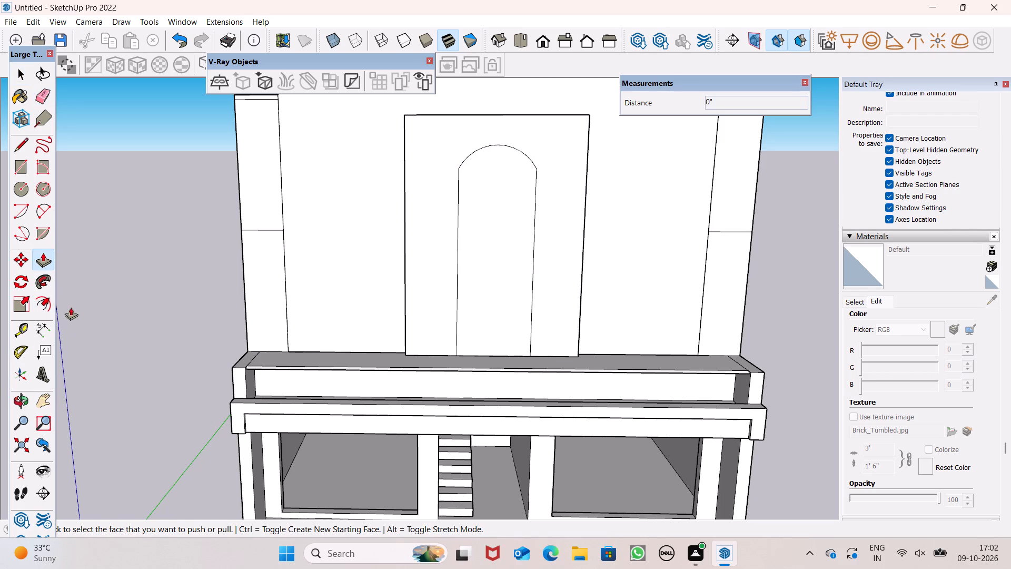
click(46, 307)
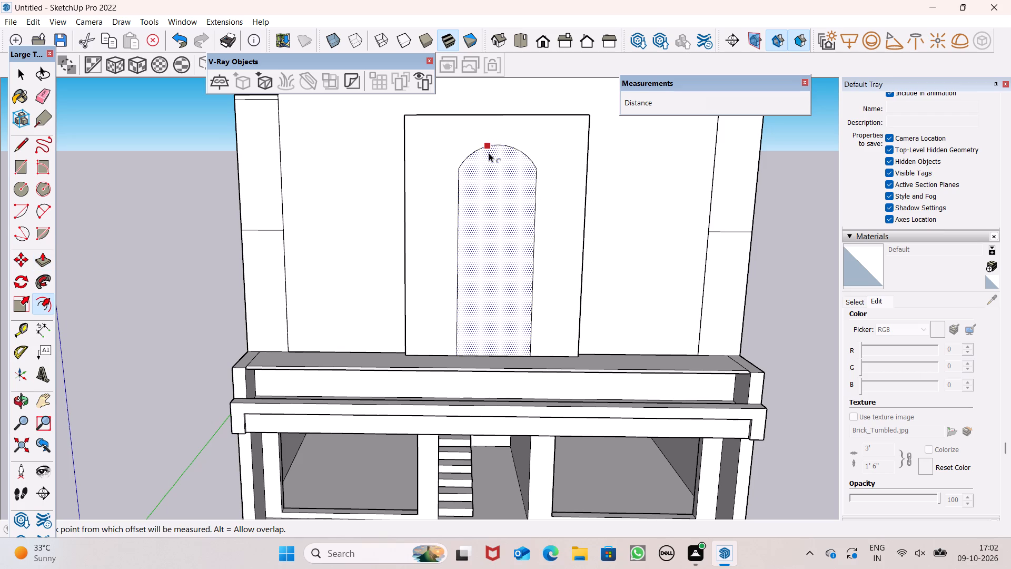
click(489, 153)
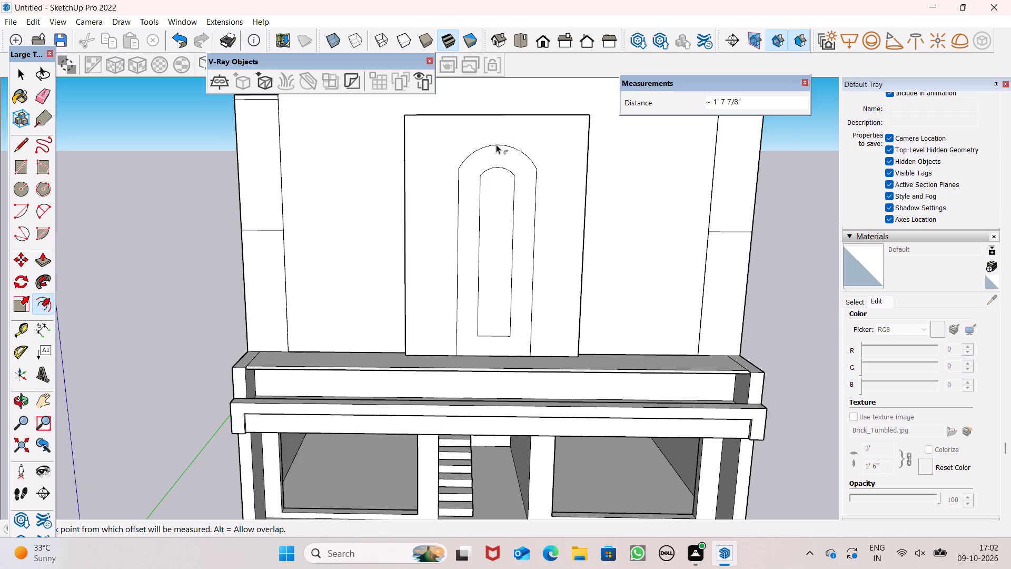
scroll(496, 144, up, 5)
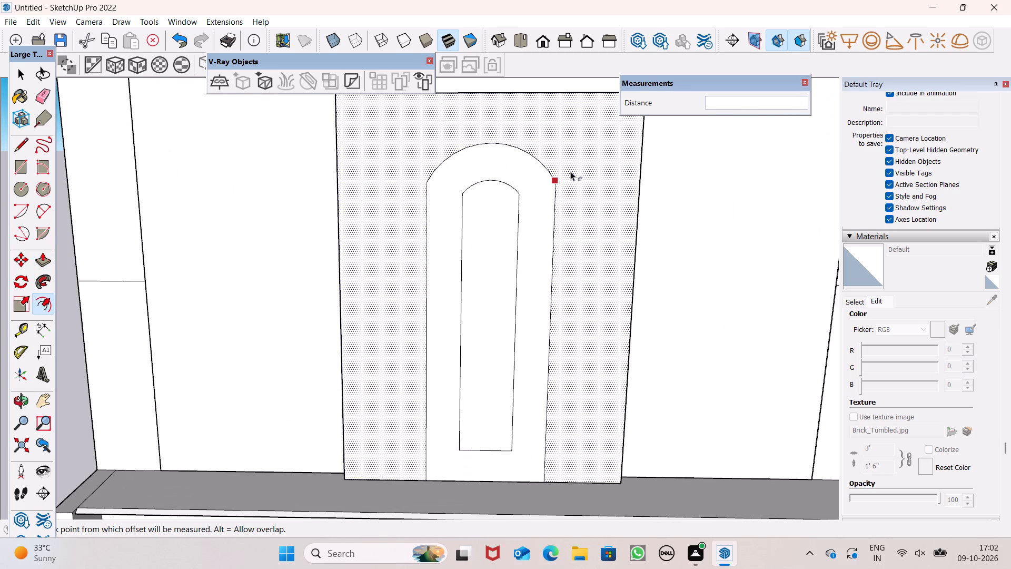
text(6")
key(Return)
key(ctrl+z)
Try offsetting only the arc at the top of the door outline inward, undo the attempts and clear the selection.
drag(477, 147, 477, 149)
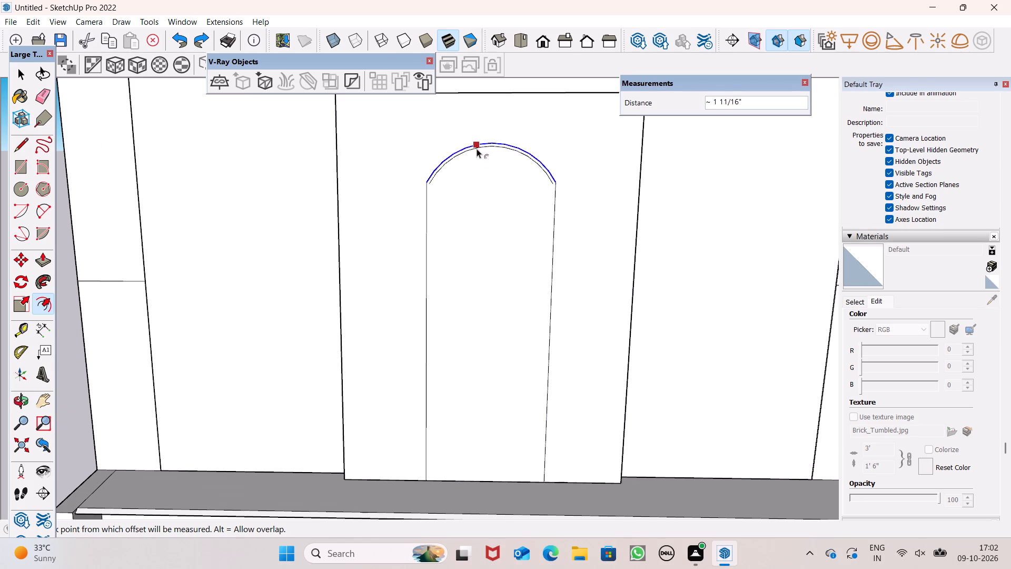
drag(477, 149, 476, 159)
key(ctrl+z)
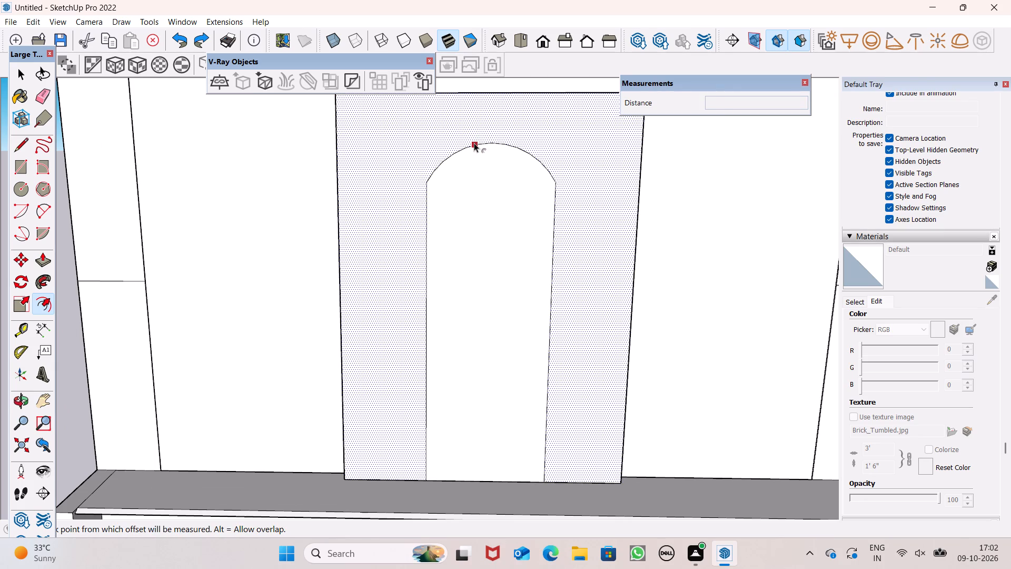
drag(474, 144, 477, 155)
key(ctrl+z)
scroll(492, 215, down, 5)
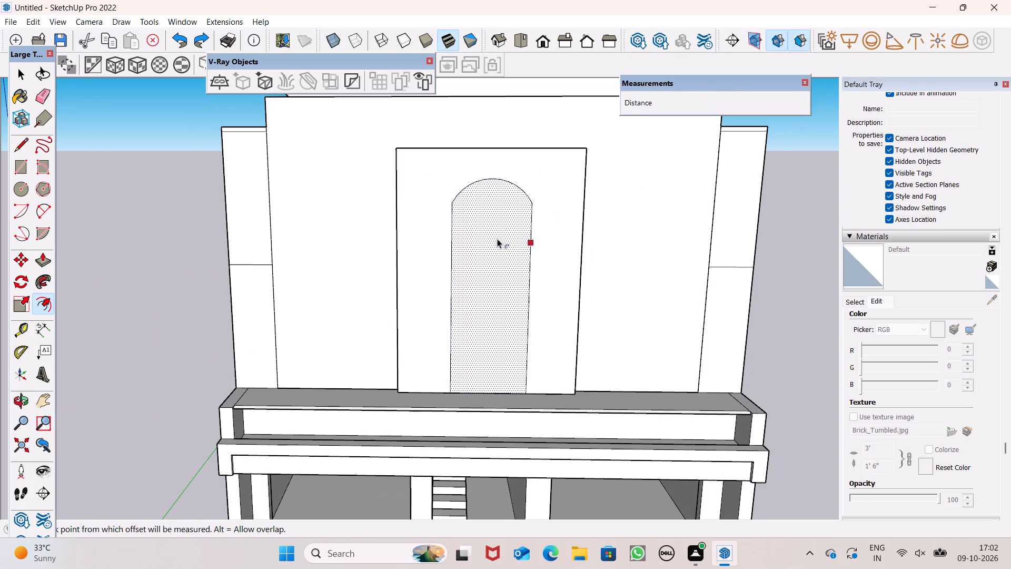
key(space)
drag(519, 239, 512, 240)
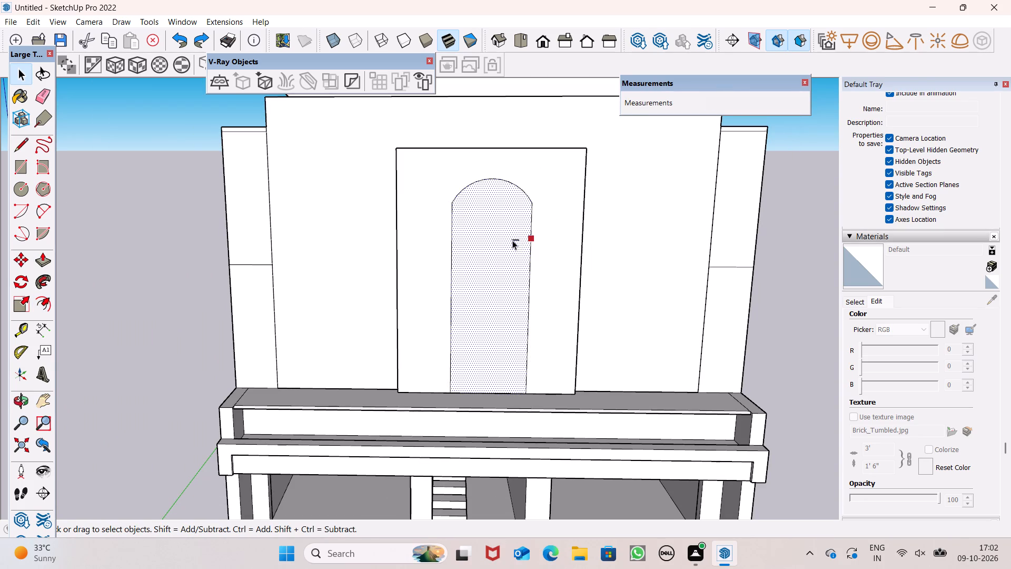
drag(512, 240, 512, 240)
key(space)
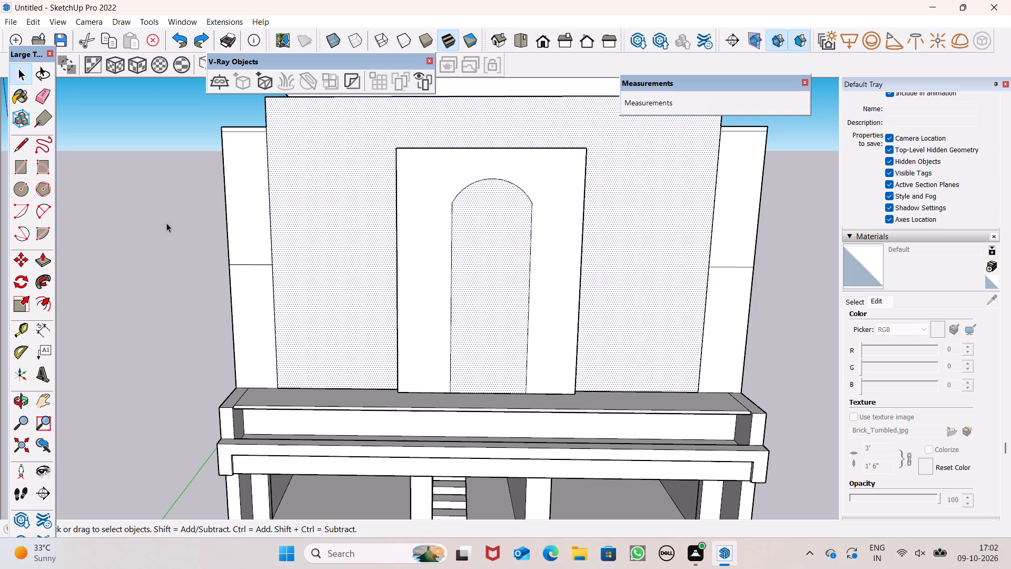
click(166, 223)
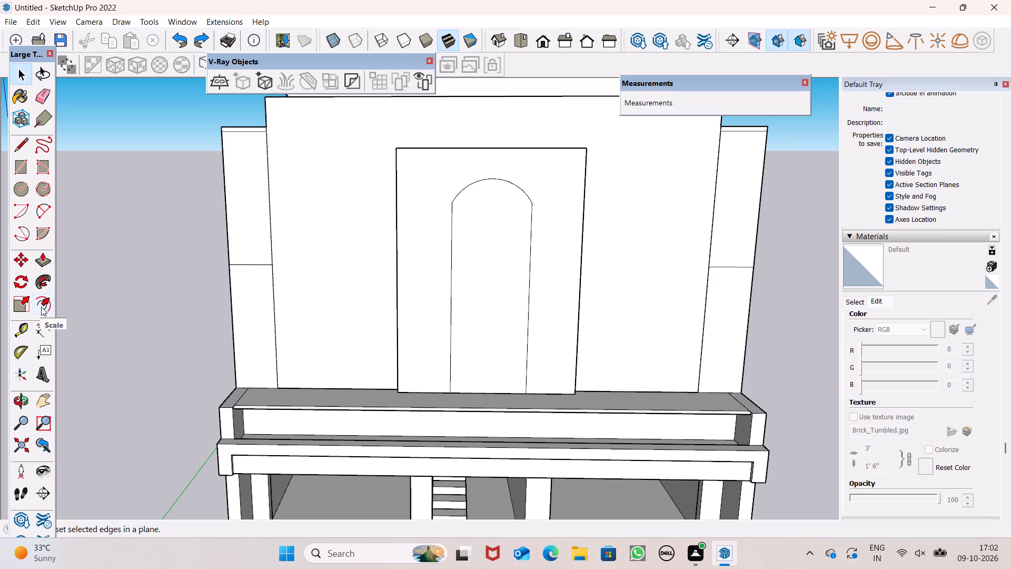
Offset the whole arched door outline inward by 6" to form a frame strip.
drag(51, 303, 56, 300)
scroll(601, 279, up, 3)
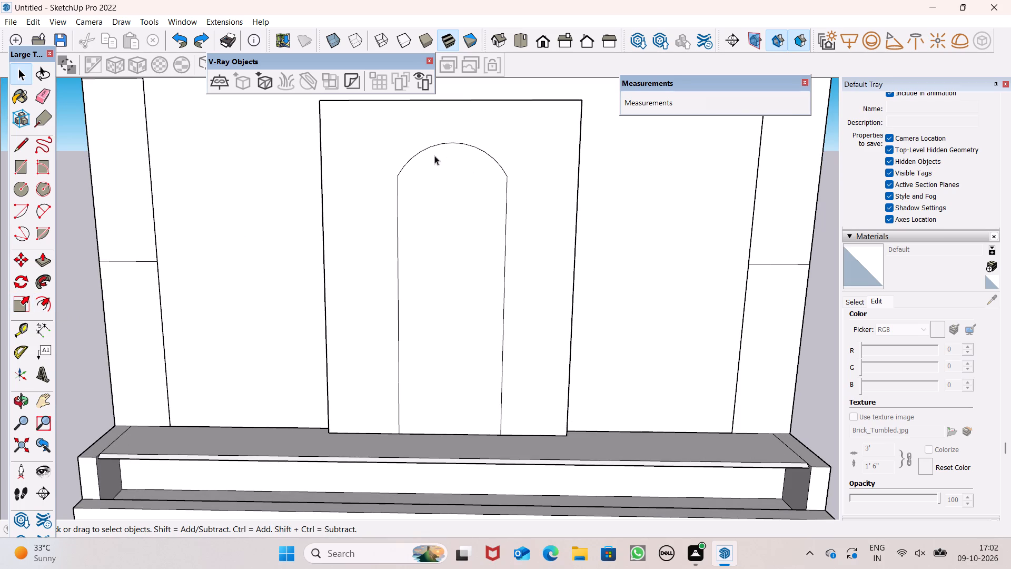
click(52, 305)
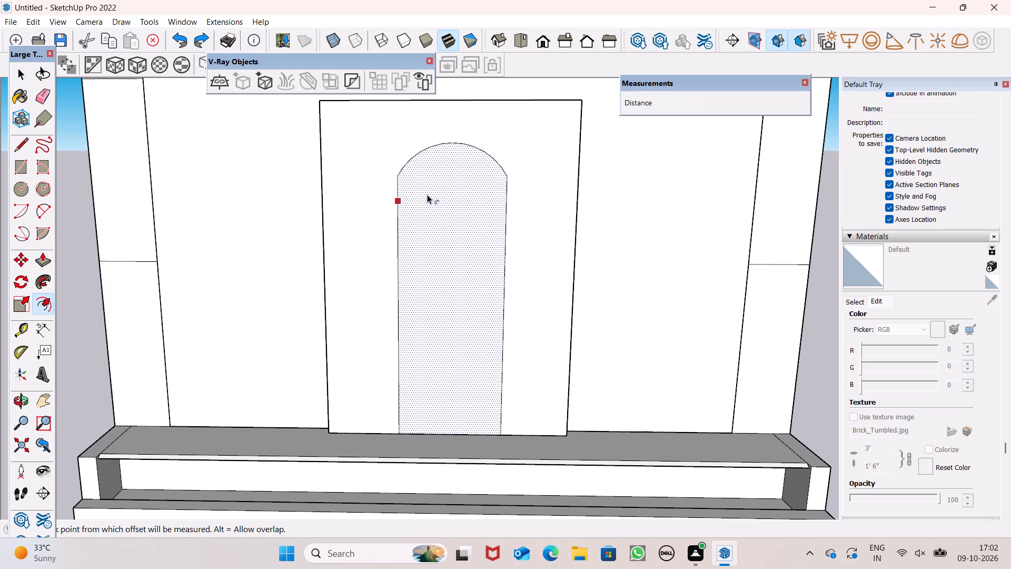
drag(407, 181, 419, 185)
text(6")
key(Return)
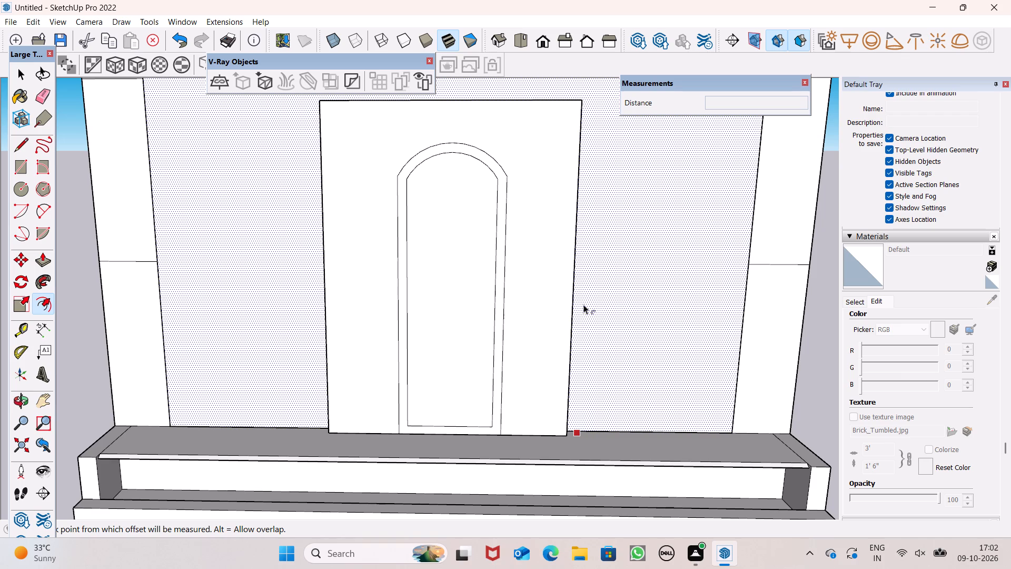
Push the frame strip around the arched door slightly back into the wall panel.
scroll(533, 323, down, 1)
middle_drag(529, 354, 521, 459)
scroll(521, 459, up, 1)
click(47, 264)
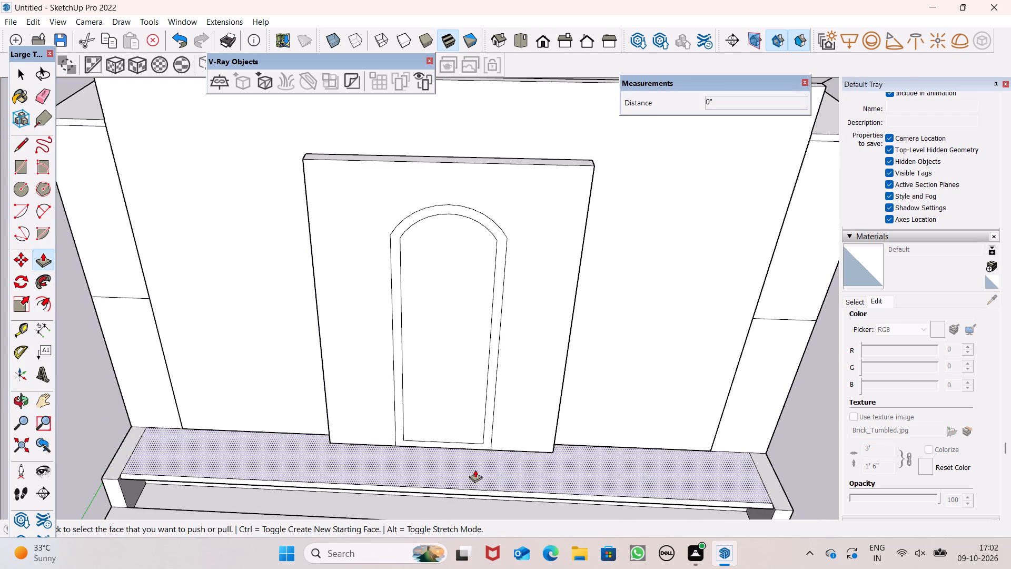
scroll(475, 469, up, 3)
scroll(383, 422, up, 3)
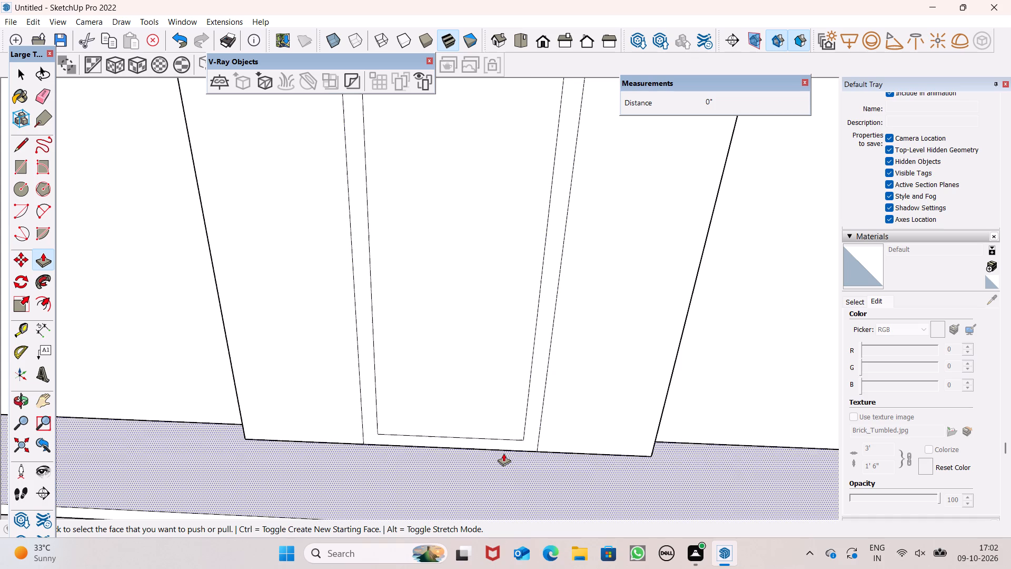
drag(533, 431, 538, 415)
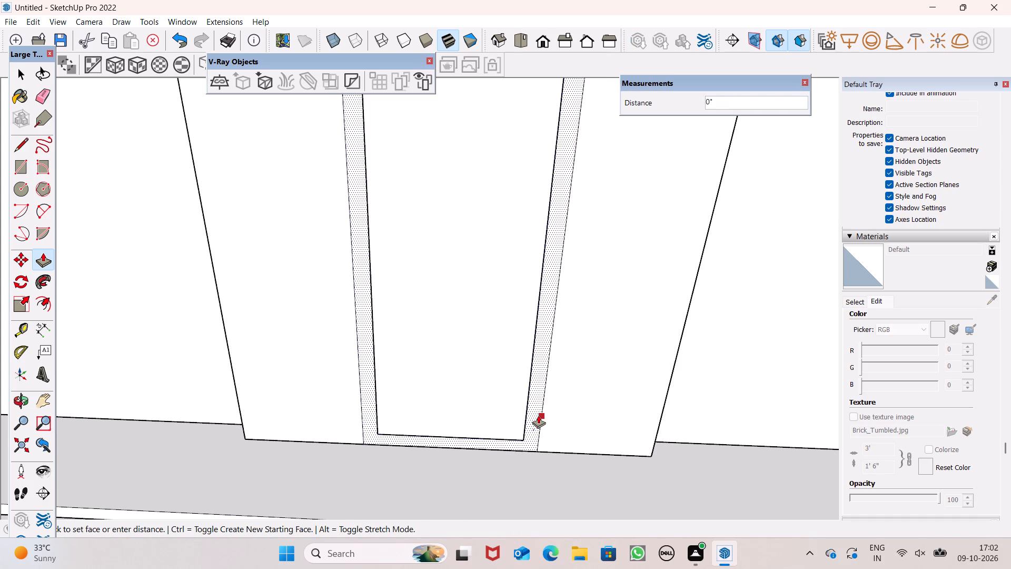
drag(538, 415, 533, 425)
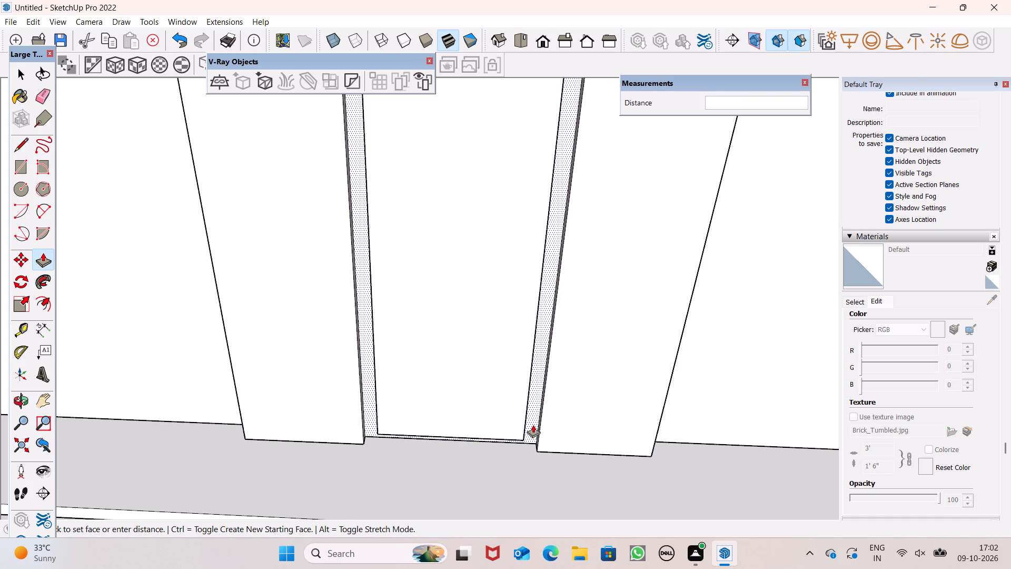
drag(533, 425, 532, 425)
Push the inner arched door face back behind its frame by about 5 1/4".
drag(508, 420, 509, 404)
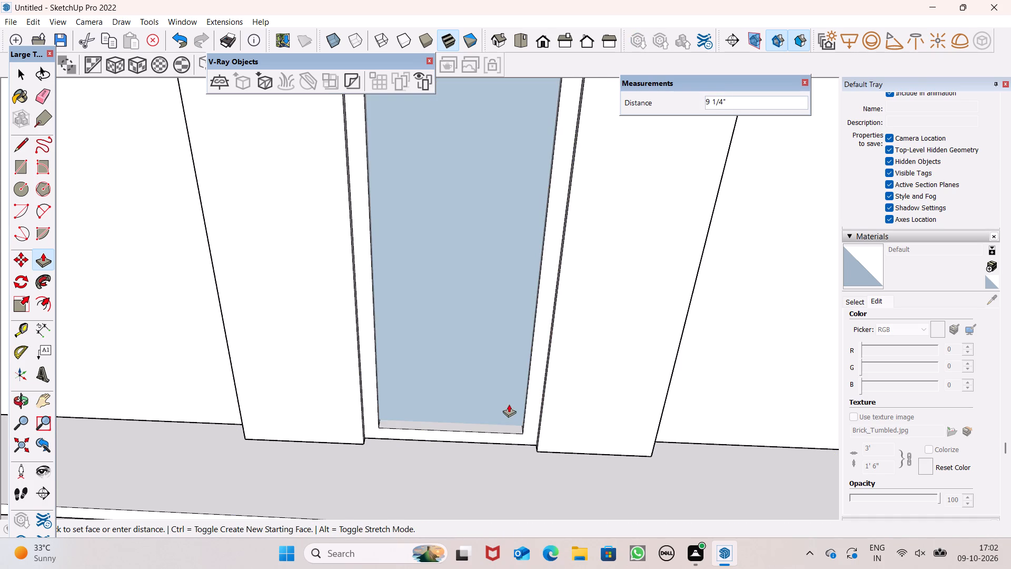
drag(509, 404, 504, 413)
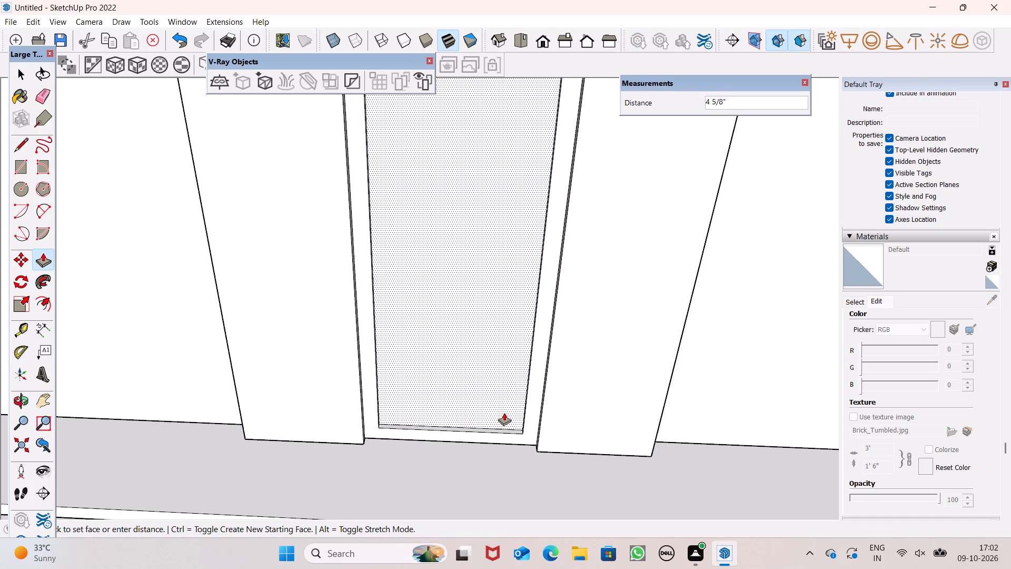
drag(504, 413, 506, 411)
scroll(461, 420, down, 1)
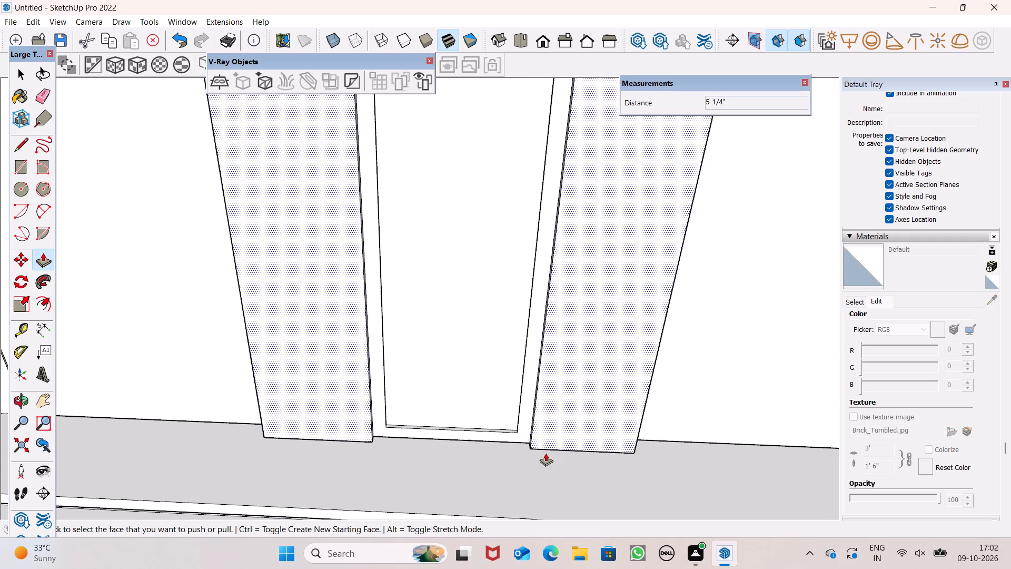
key(space)
scroll(524, 465, down, 8)
middle_drag(540, 439, 589, 334)
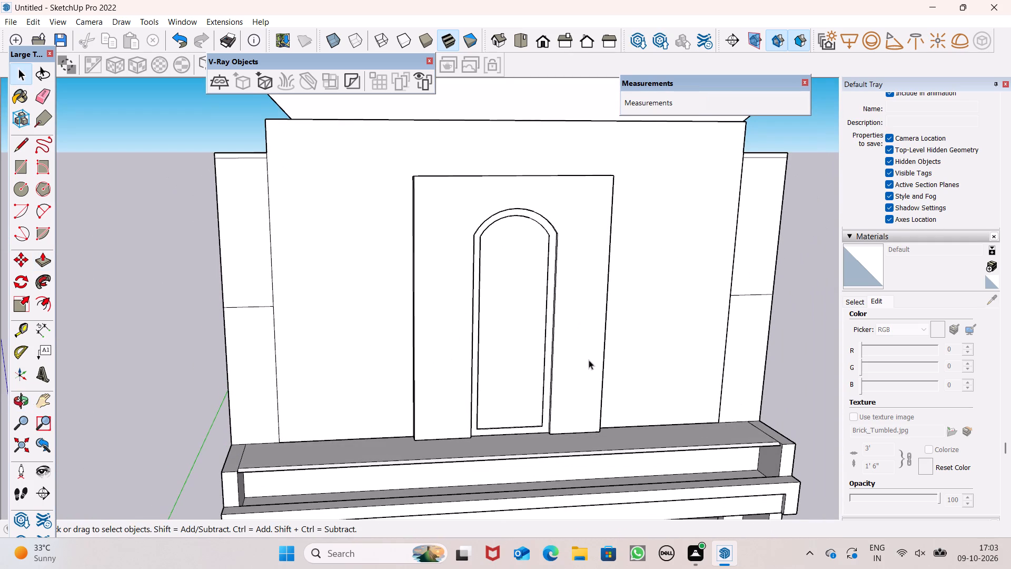
Draw a circle with a radius of about 2' 1" on the inner arched door face, just below the arch top.
middle_drag(613, 340, 588, 319)
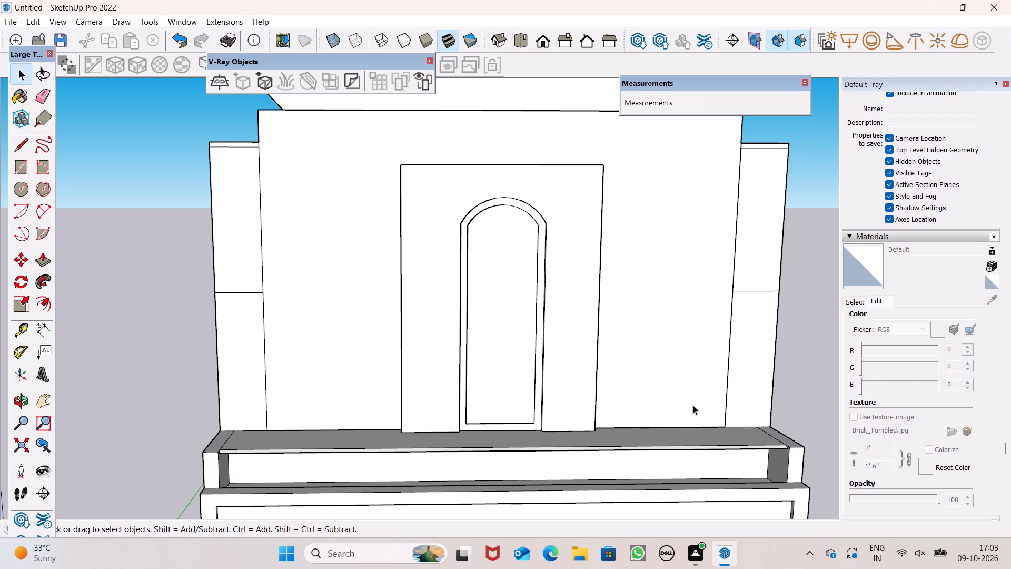
scroll(417, 323, down, 1)
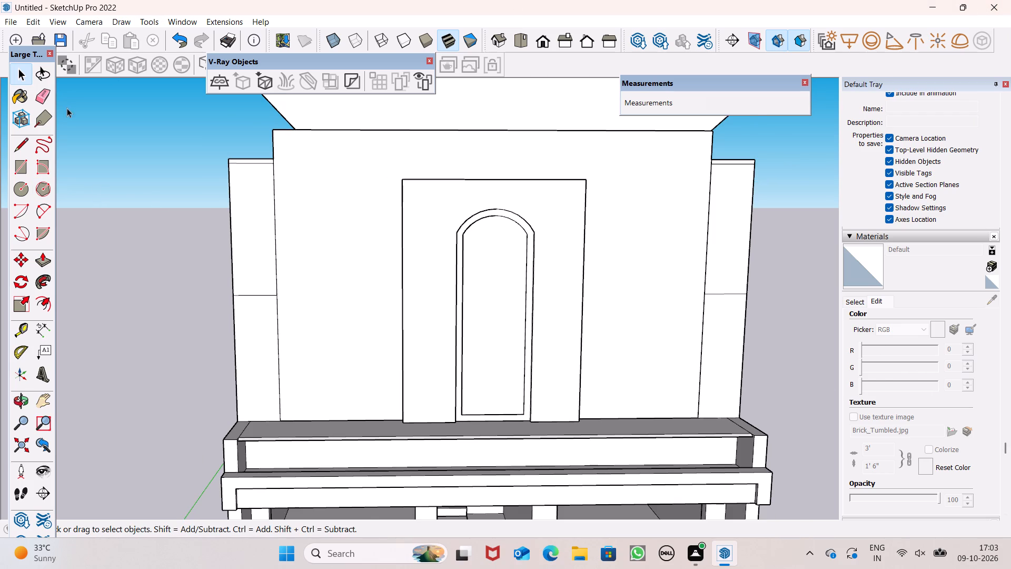
click(23, 196)
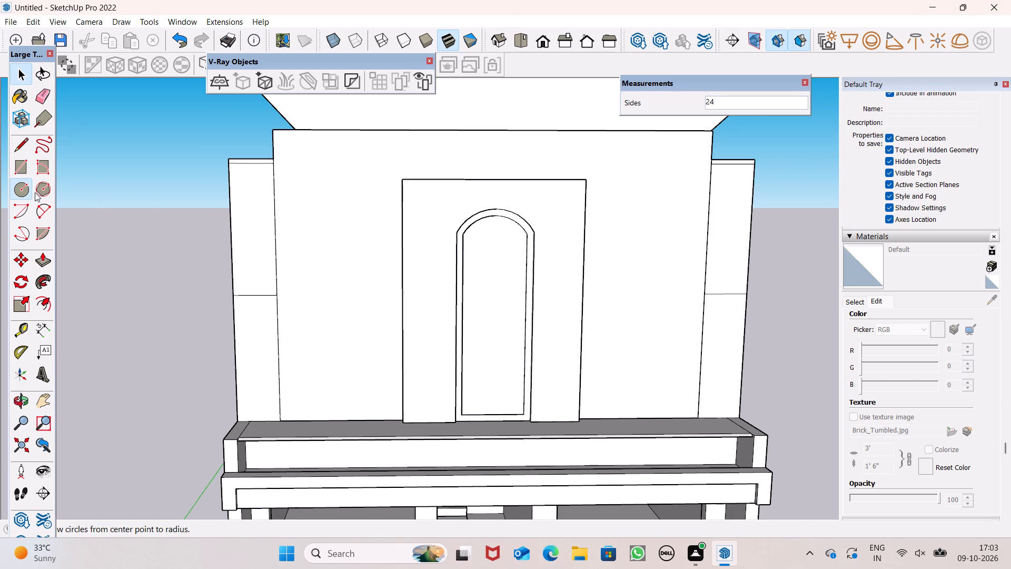
scroll(614, 277, up, 1)
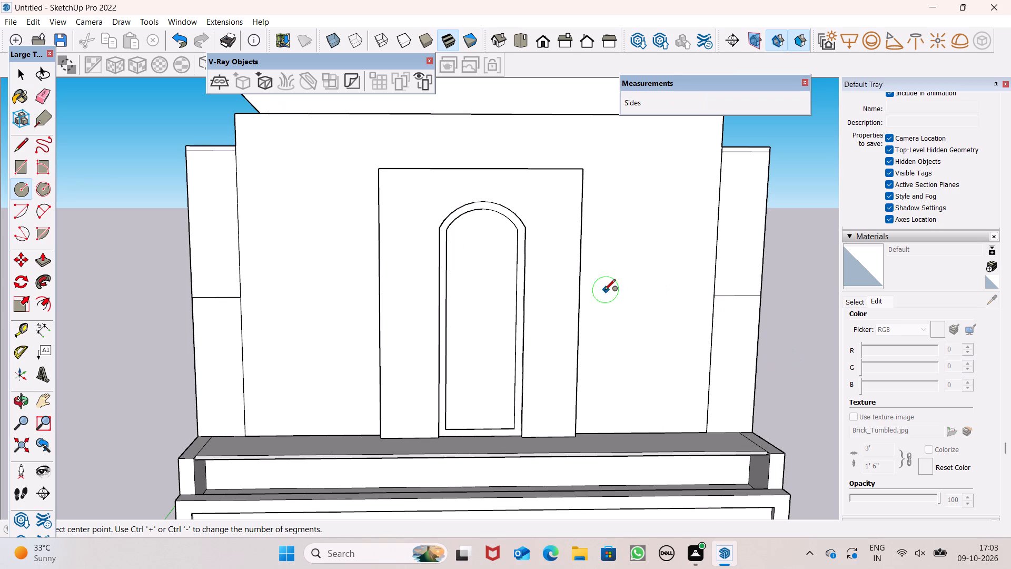
scroll(542, 259, up, 1)
middle_drag(537, 257, 518, 210)
scroll(491, 199, up, 4)
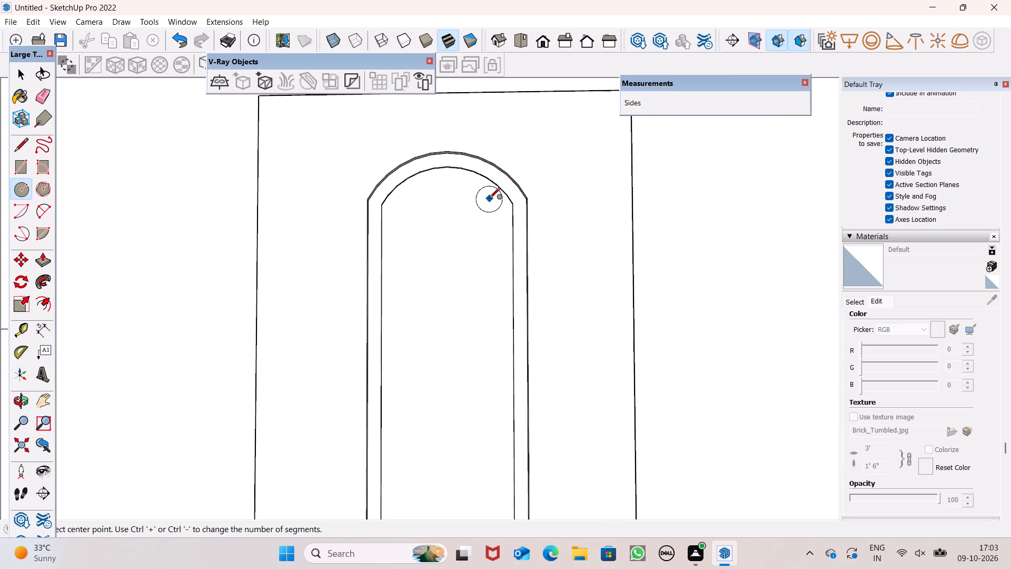
scroll(489, 199, up, 2)
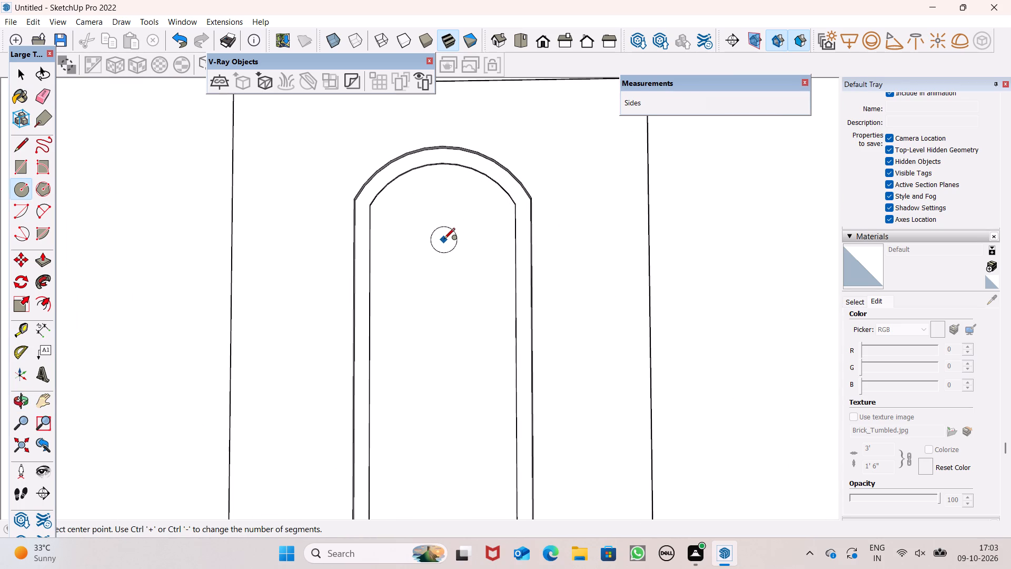
click(444, 240)
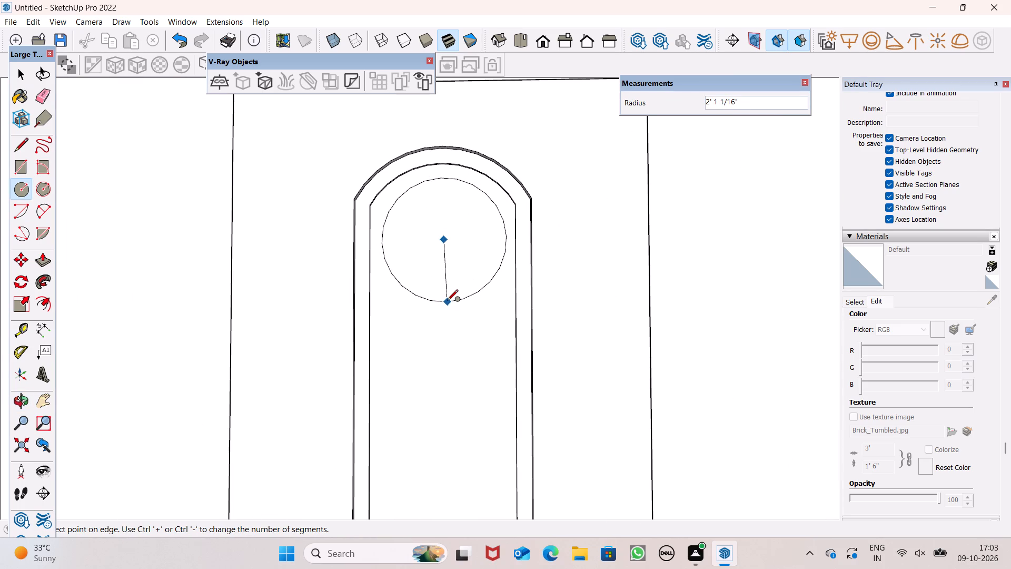
click(447, 301)
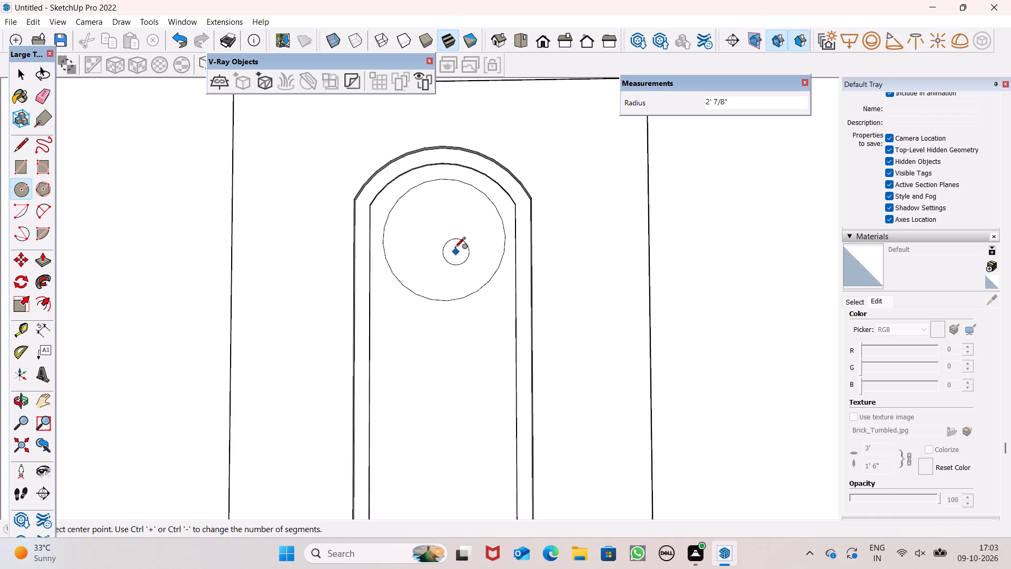
Draw a smaller concentric circle with a radius of about 1' 10" inside the circle on the arched door face.
click(445, 238)
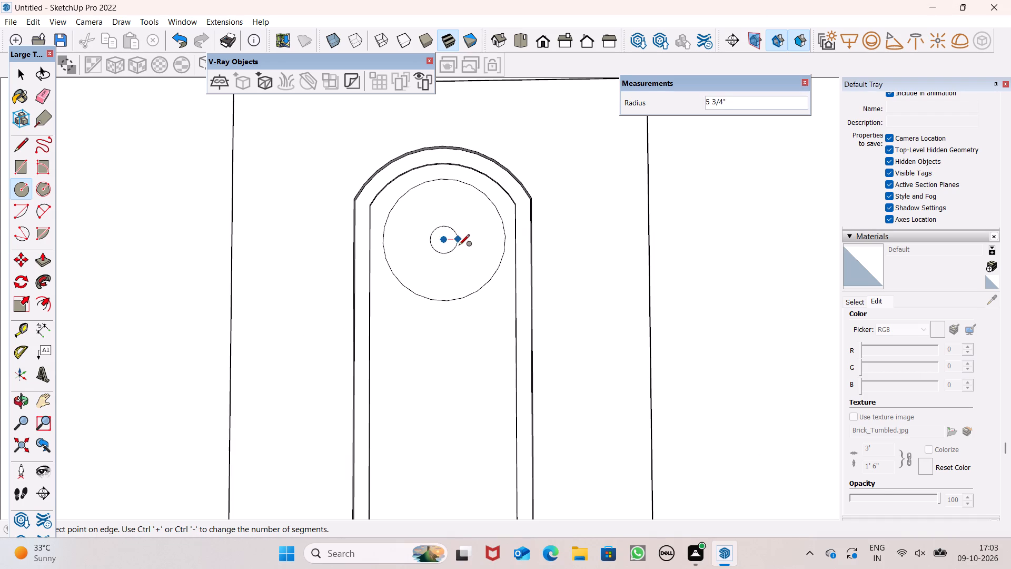
click(465, 289)
scroll(443, 259, down, 4)
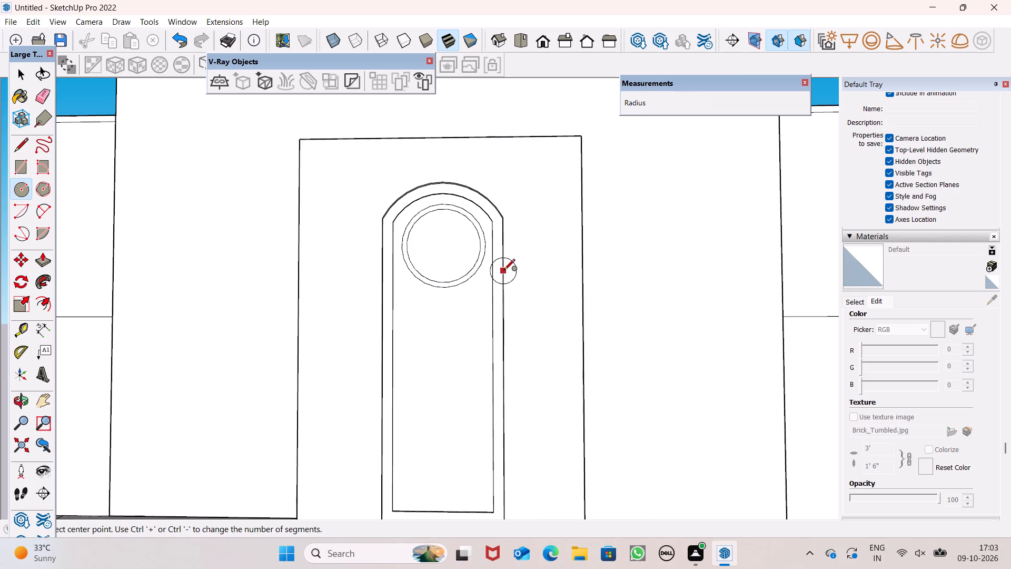
middle_drag(559, 339, 580, 419)
key(space)
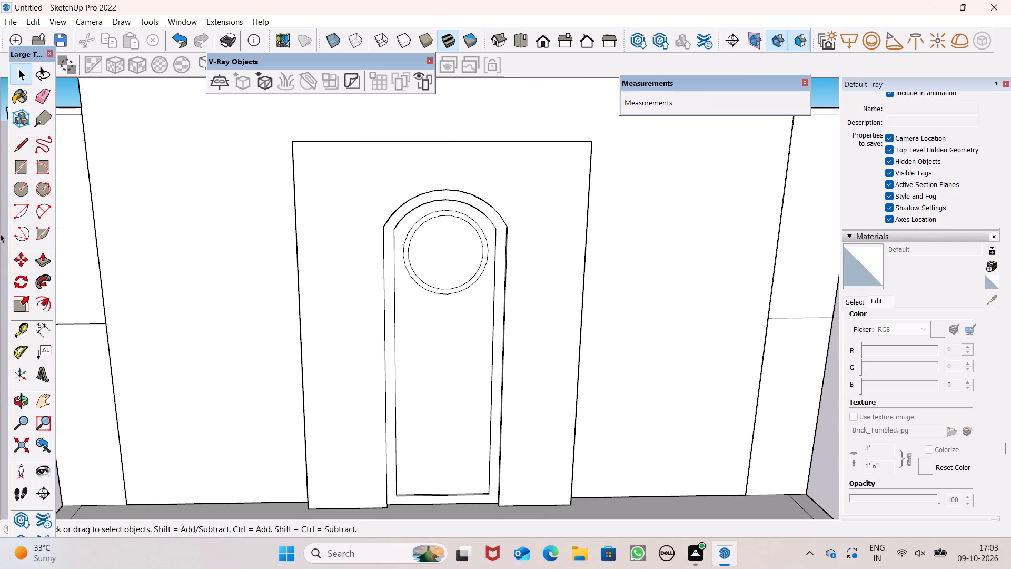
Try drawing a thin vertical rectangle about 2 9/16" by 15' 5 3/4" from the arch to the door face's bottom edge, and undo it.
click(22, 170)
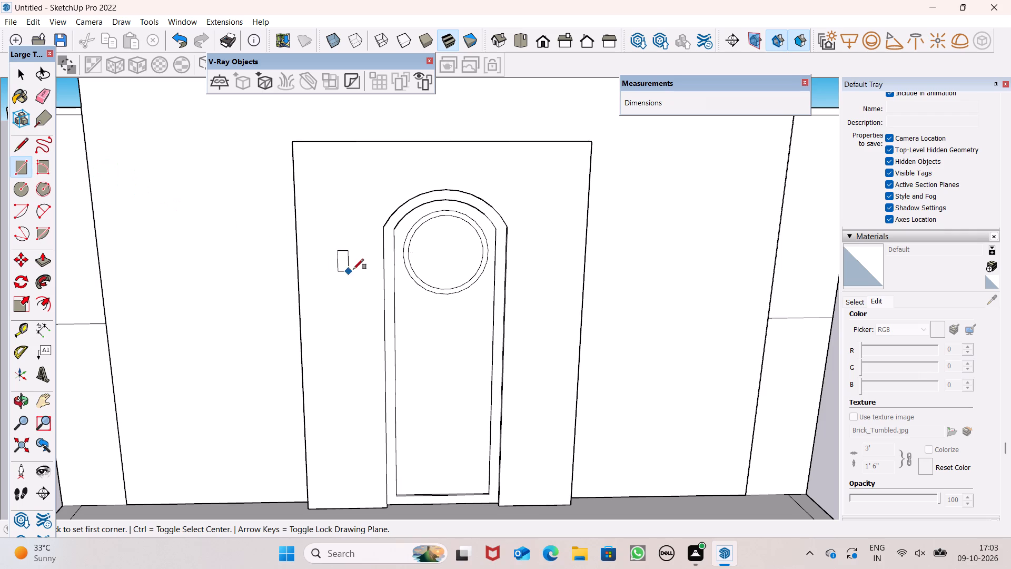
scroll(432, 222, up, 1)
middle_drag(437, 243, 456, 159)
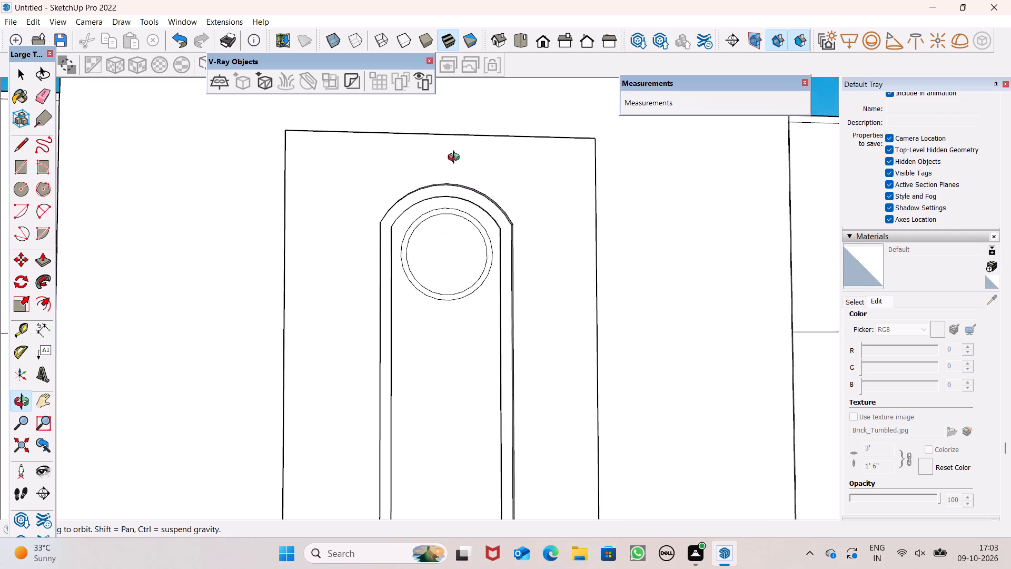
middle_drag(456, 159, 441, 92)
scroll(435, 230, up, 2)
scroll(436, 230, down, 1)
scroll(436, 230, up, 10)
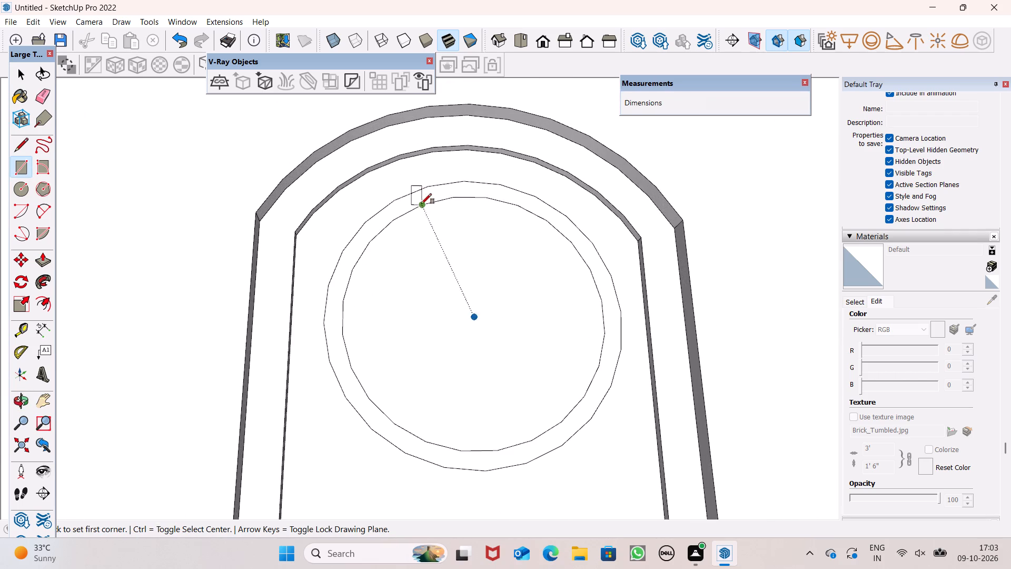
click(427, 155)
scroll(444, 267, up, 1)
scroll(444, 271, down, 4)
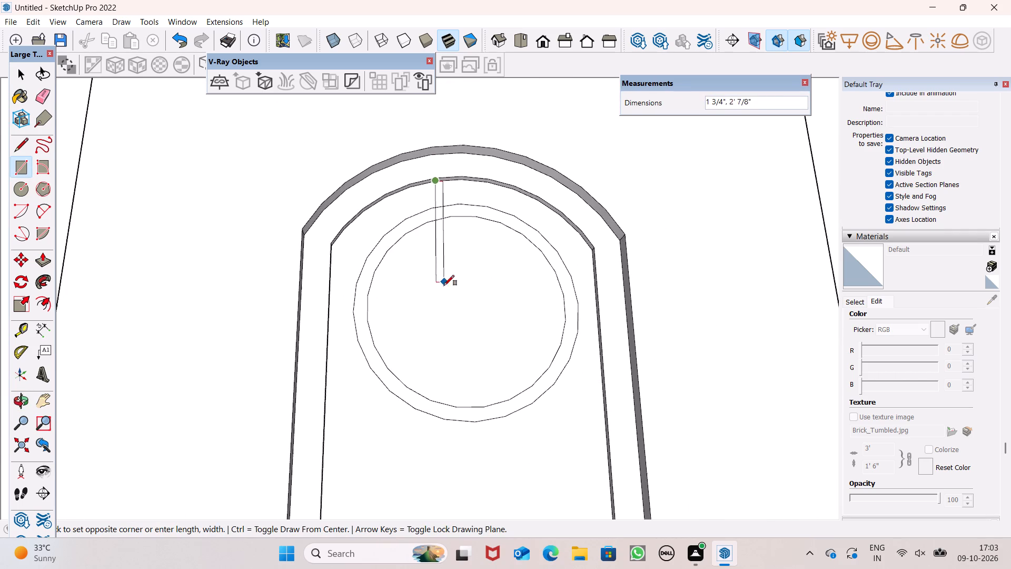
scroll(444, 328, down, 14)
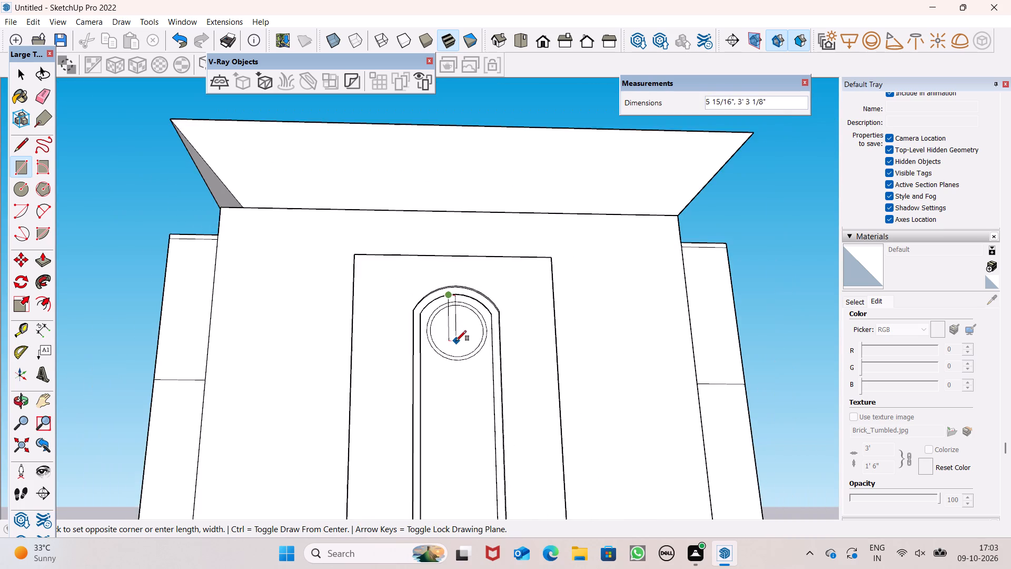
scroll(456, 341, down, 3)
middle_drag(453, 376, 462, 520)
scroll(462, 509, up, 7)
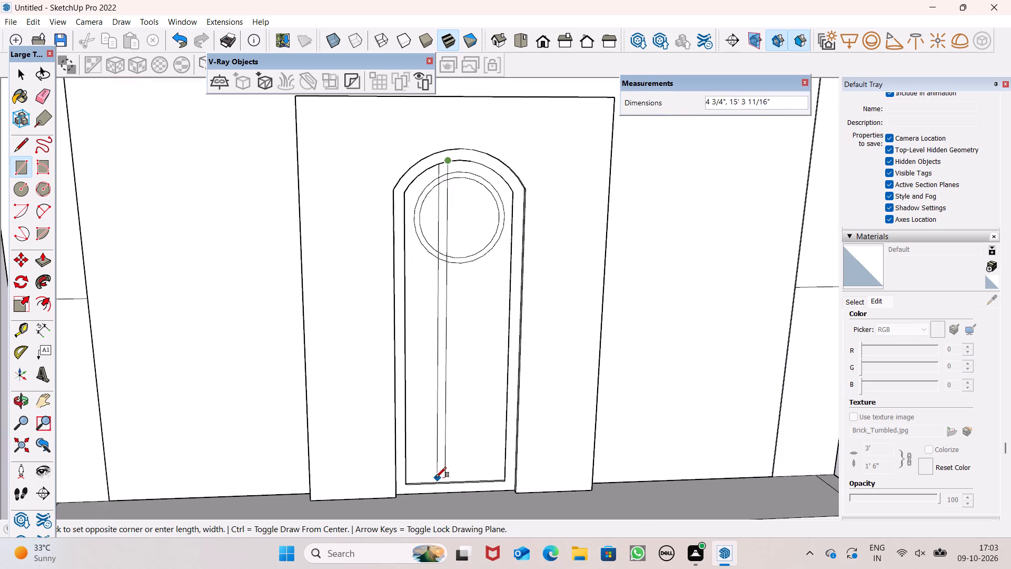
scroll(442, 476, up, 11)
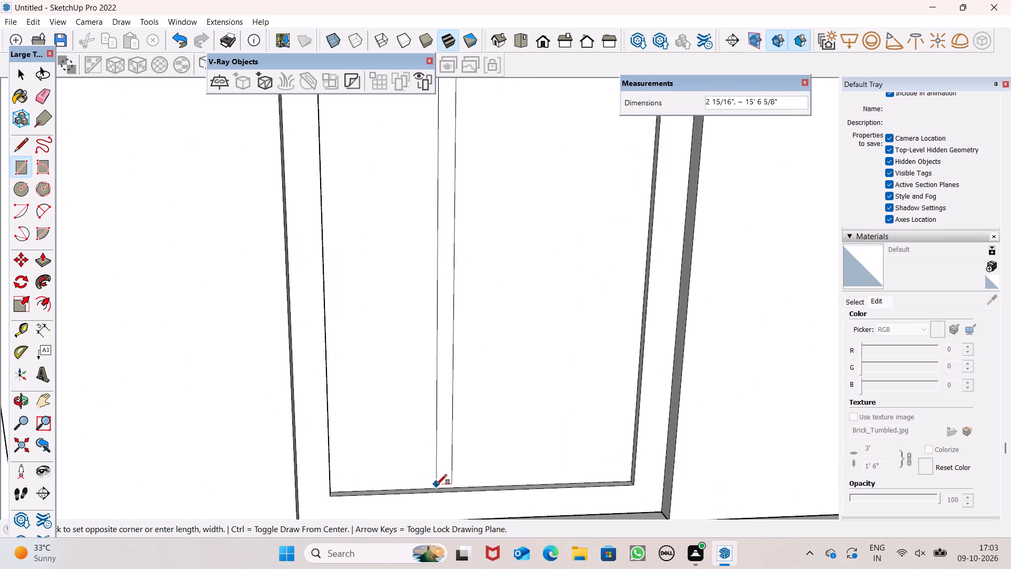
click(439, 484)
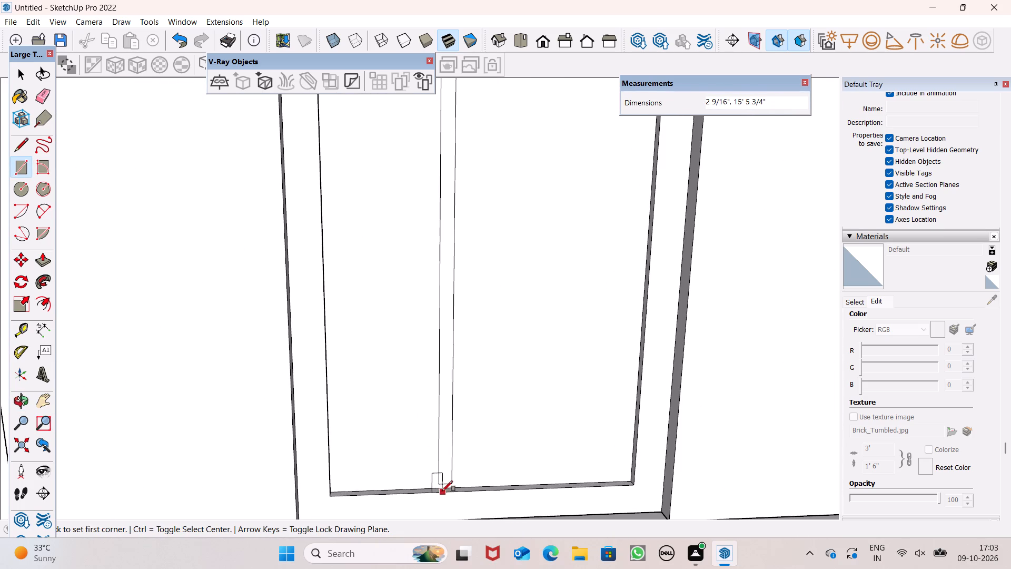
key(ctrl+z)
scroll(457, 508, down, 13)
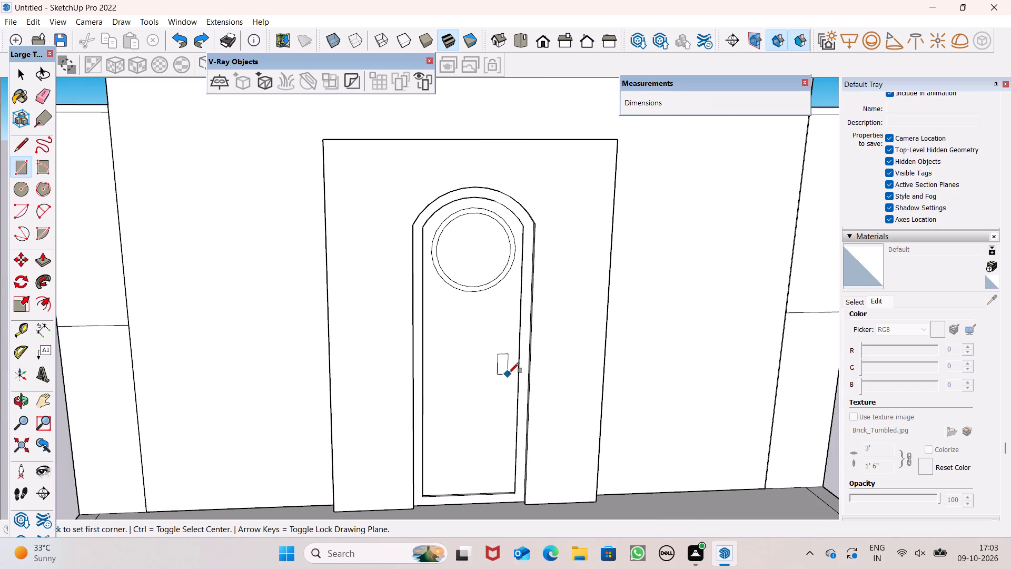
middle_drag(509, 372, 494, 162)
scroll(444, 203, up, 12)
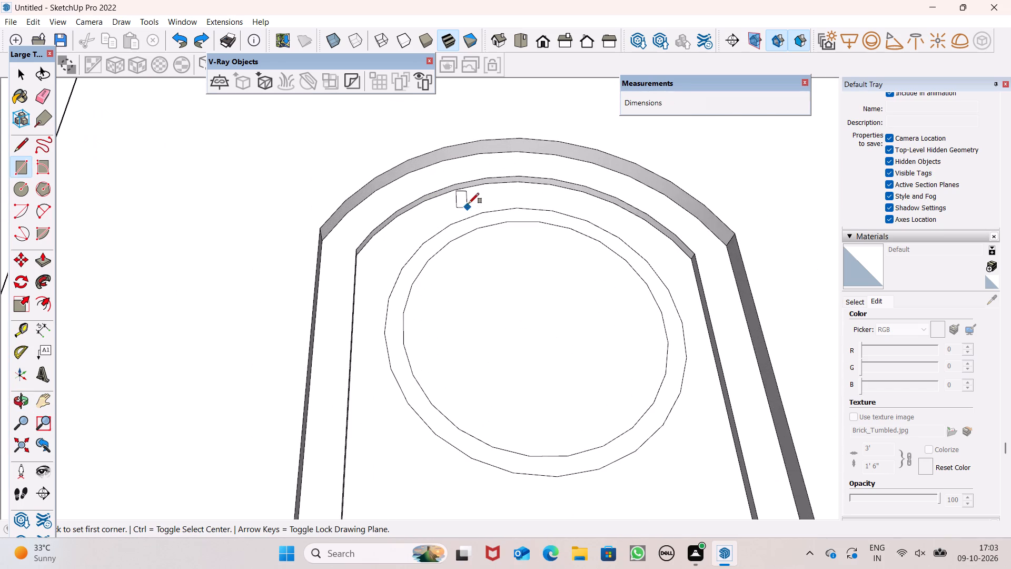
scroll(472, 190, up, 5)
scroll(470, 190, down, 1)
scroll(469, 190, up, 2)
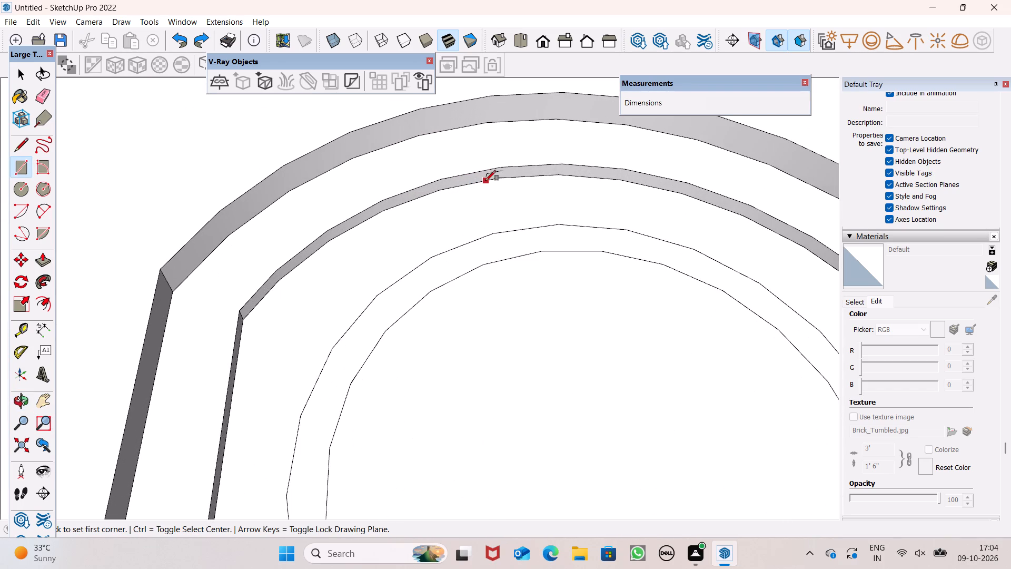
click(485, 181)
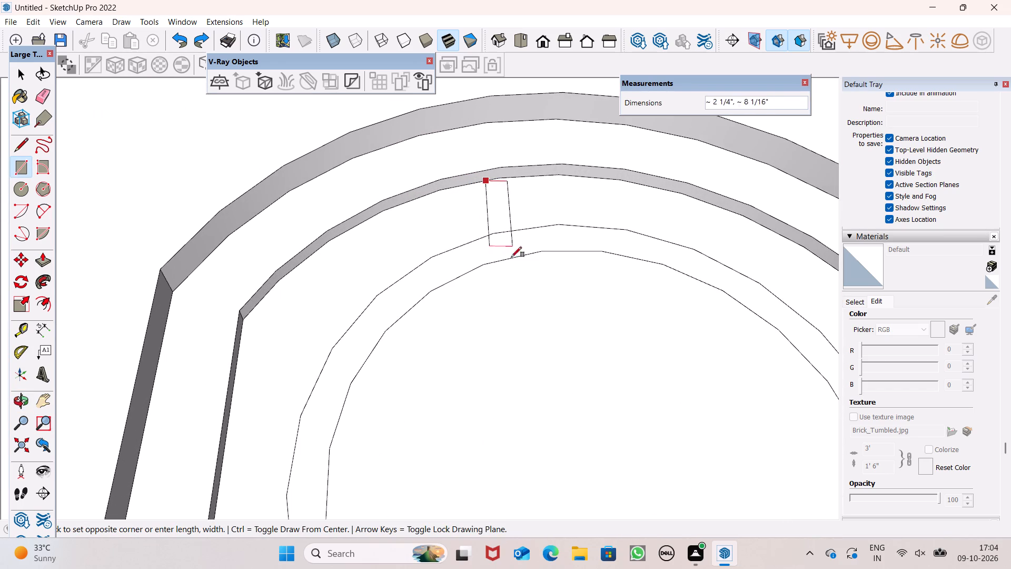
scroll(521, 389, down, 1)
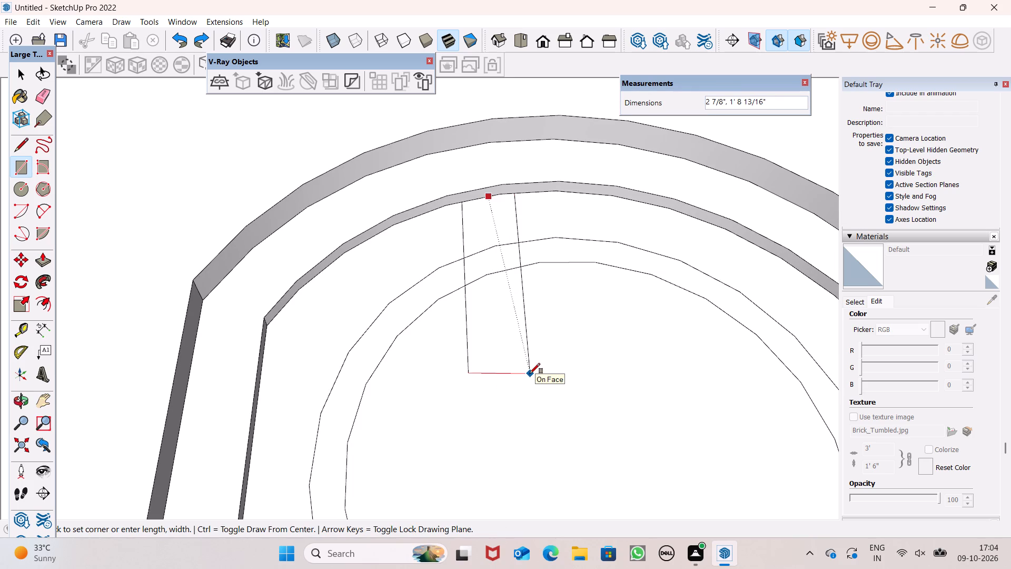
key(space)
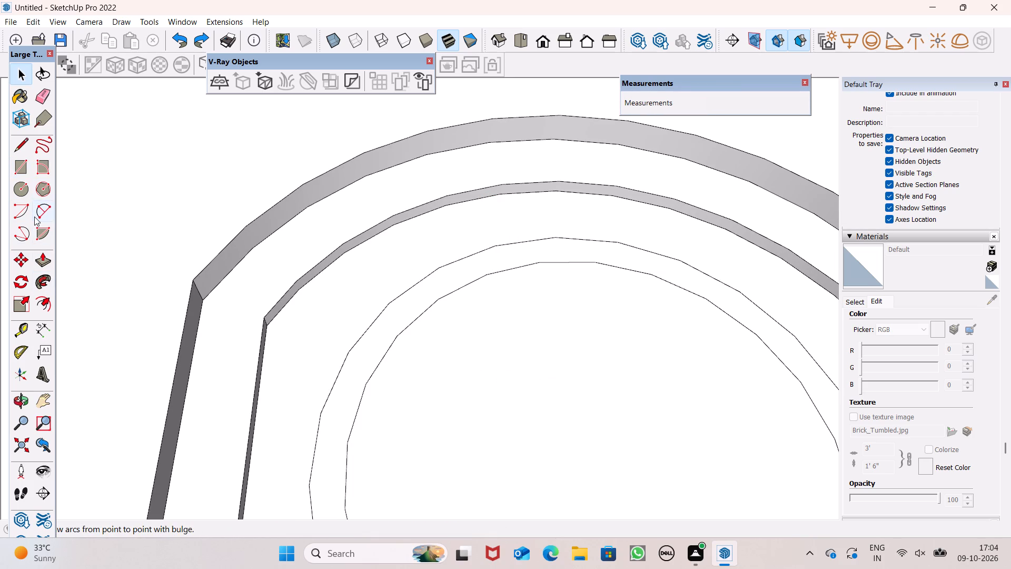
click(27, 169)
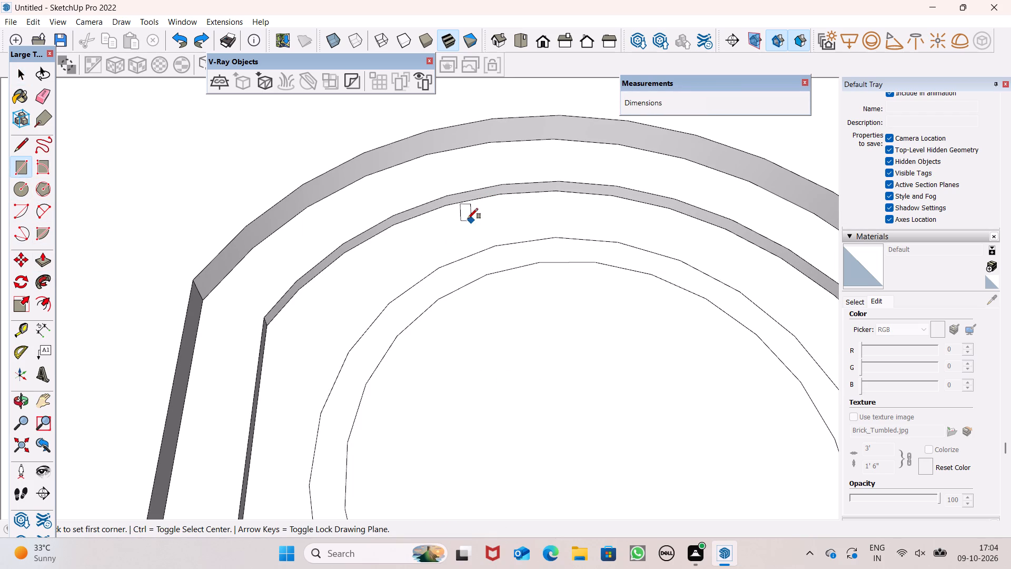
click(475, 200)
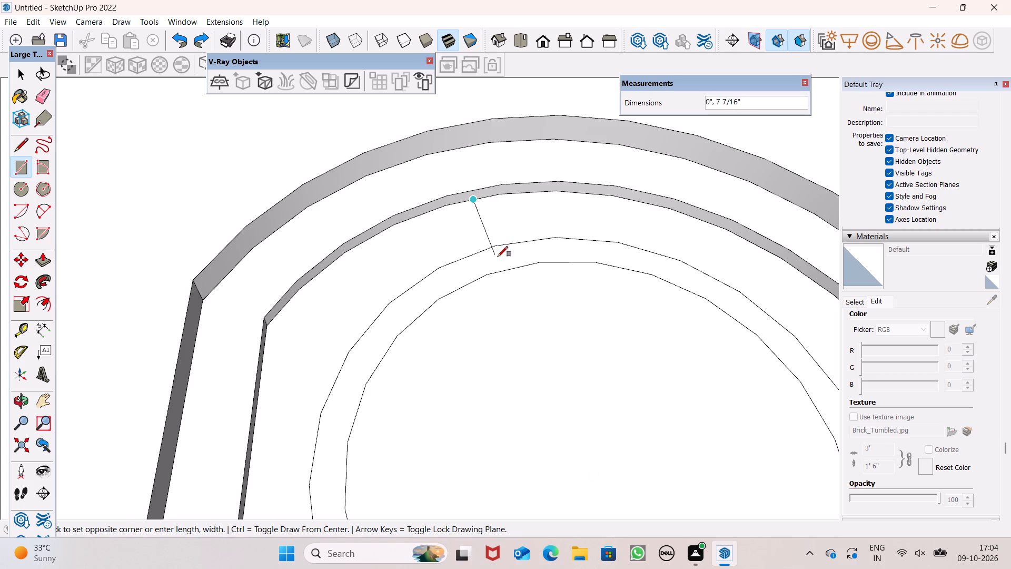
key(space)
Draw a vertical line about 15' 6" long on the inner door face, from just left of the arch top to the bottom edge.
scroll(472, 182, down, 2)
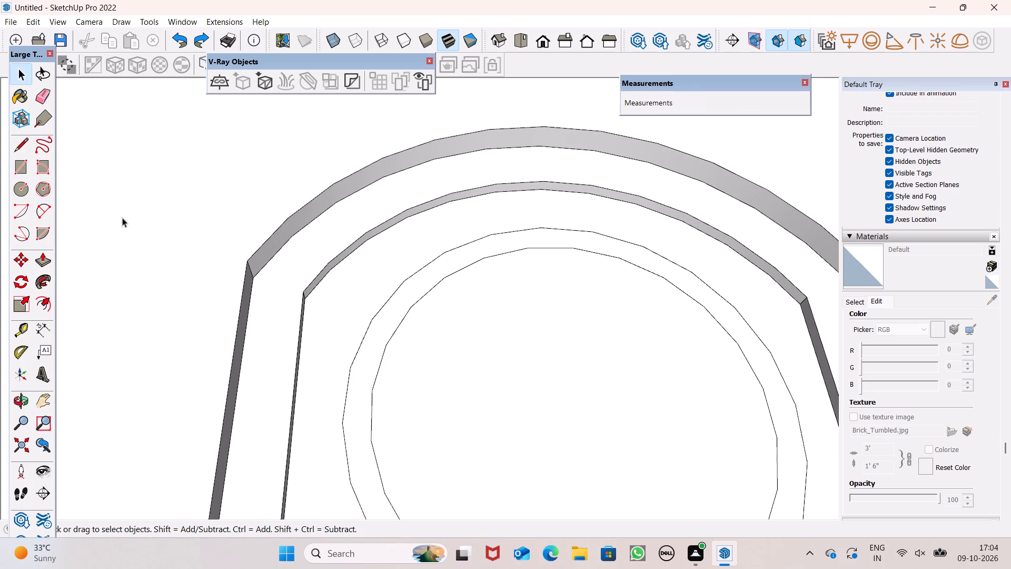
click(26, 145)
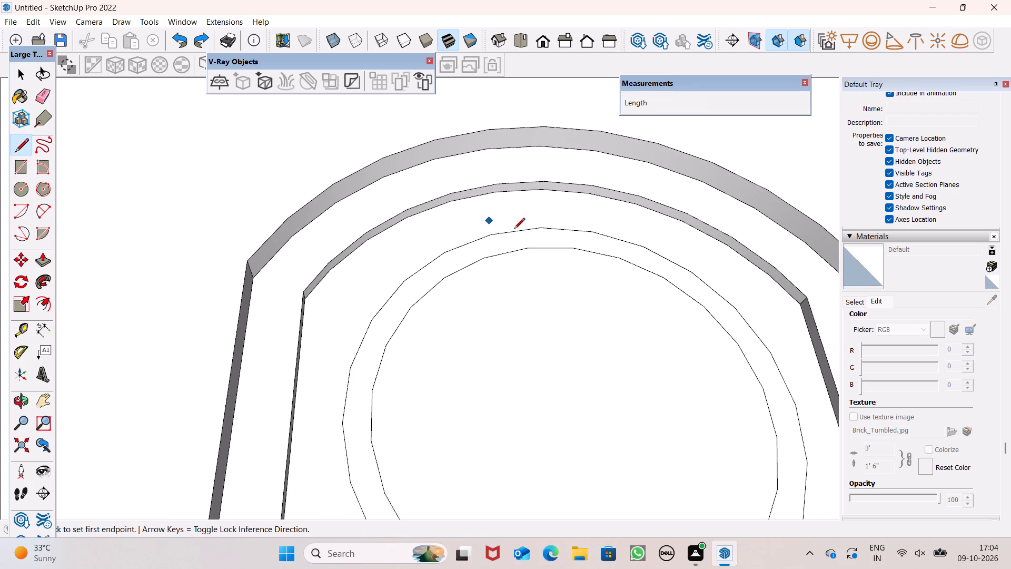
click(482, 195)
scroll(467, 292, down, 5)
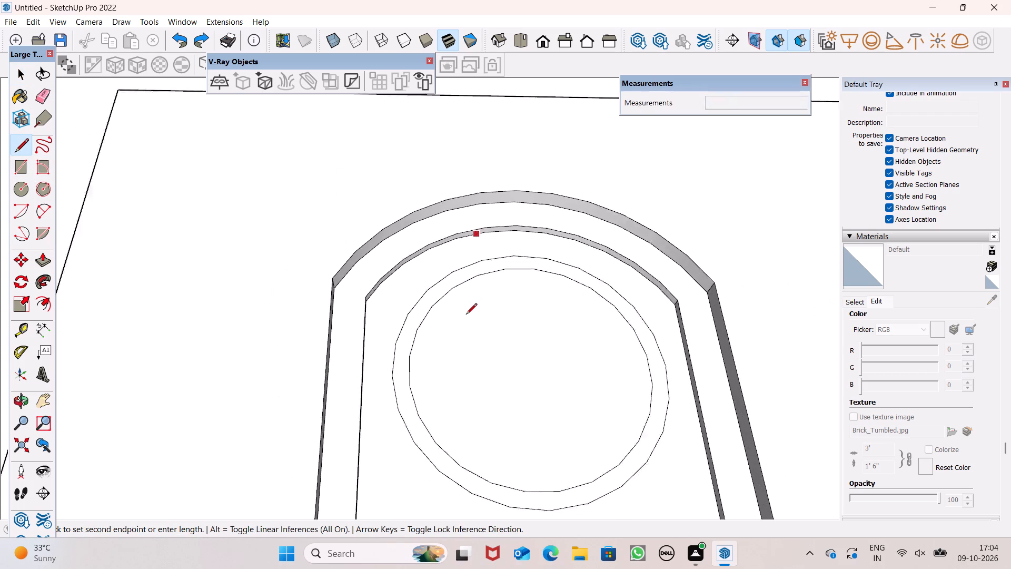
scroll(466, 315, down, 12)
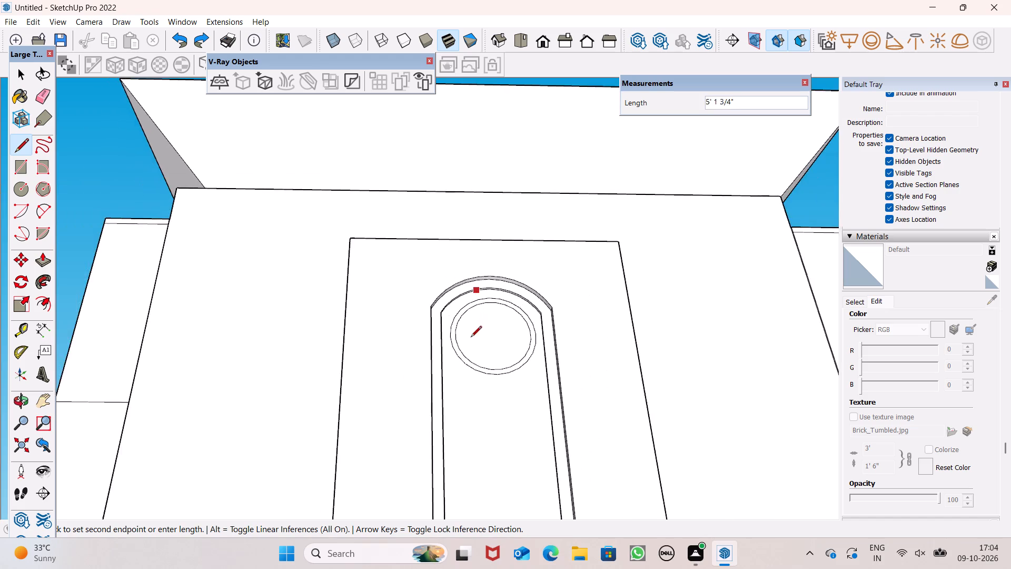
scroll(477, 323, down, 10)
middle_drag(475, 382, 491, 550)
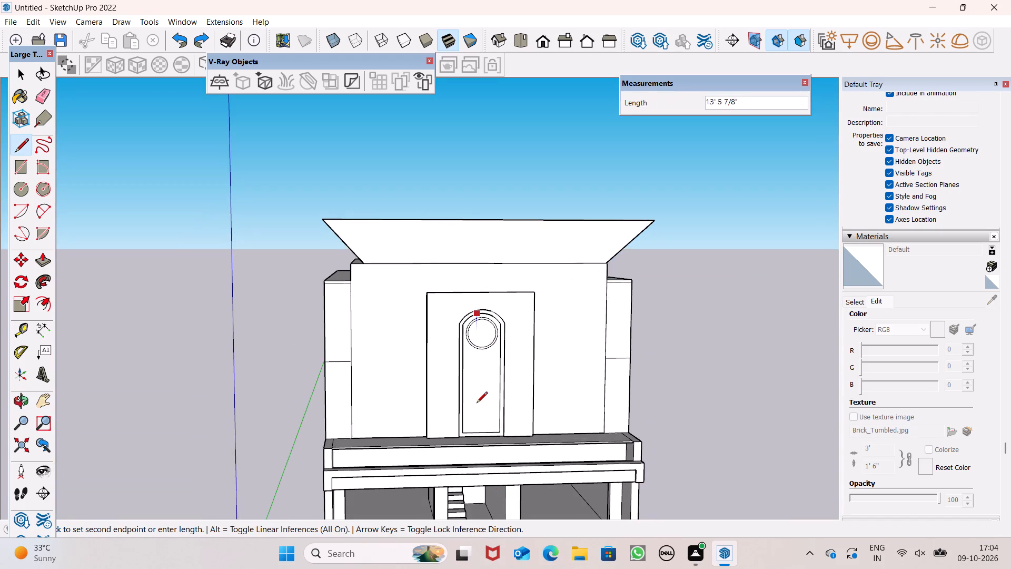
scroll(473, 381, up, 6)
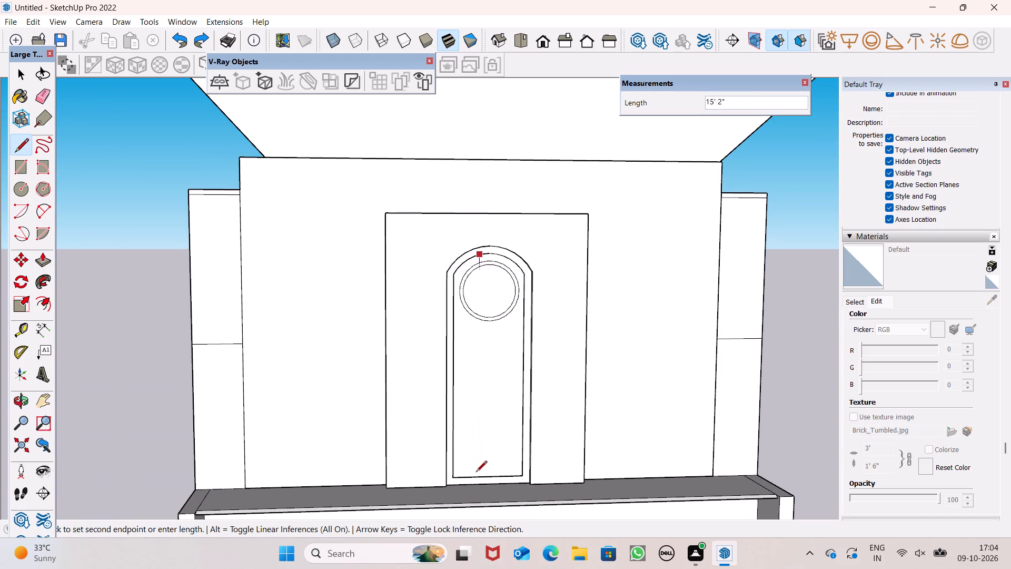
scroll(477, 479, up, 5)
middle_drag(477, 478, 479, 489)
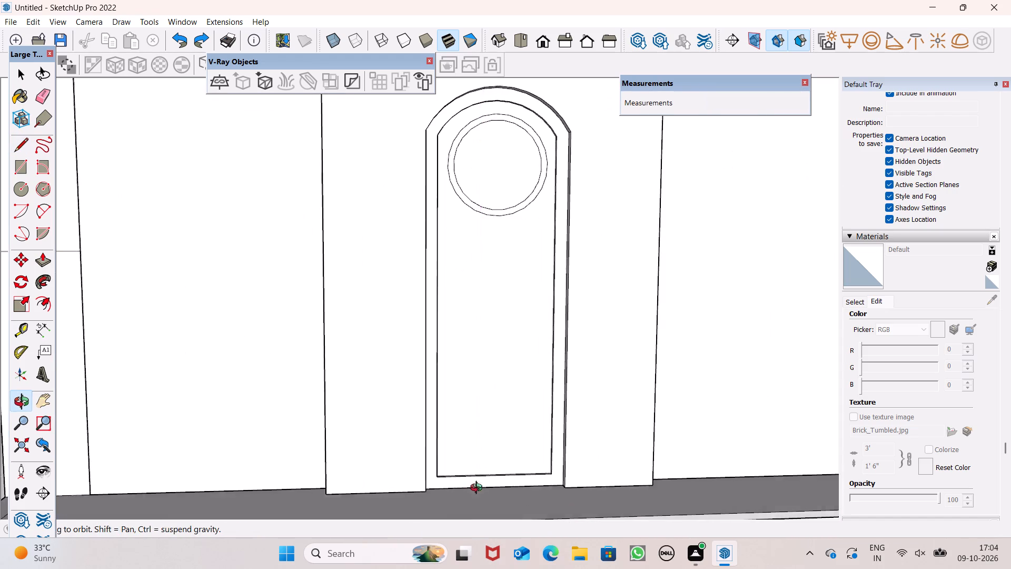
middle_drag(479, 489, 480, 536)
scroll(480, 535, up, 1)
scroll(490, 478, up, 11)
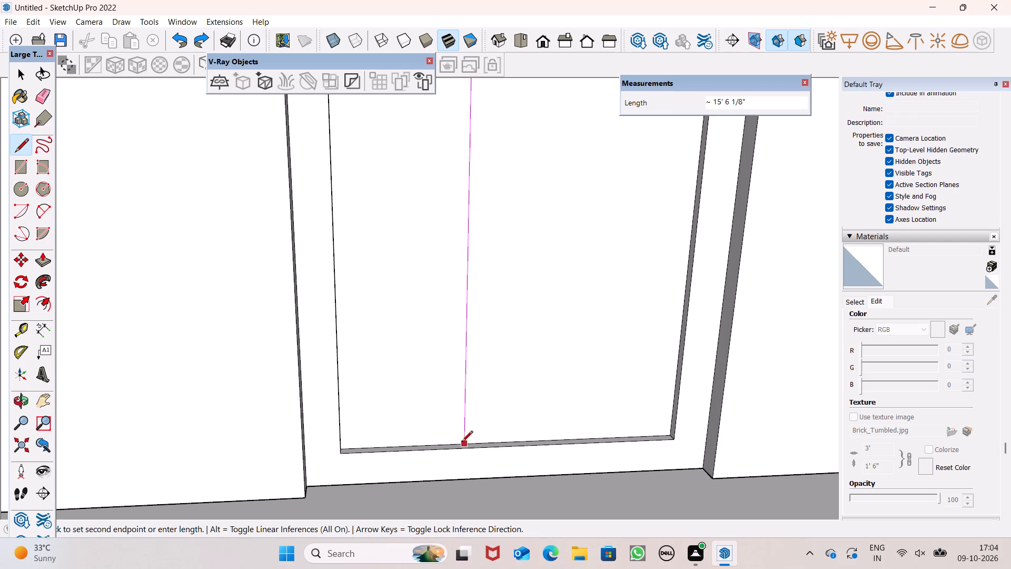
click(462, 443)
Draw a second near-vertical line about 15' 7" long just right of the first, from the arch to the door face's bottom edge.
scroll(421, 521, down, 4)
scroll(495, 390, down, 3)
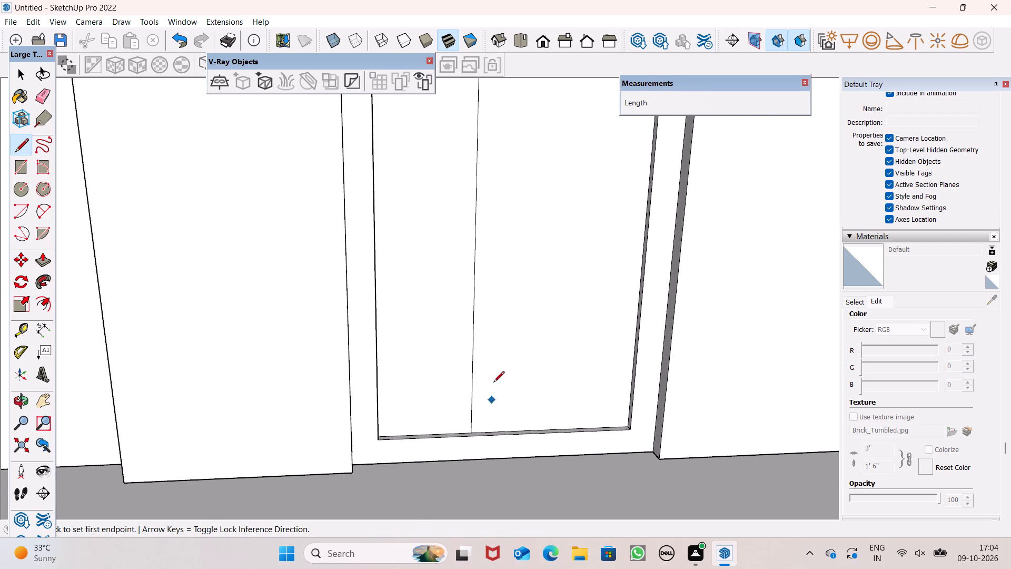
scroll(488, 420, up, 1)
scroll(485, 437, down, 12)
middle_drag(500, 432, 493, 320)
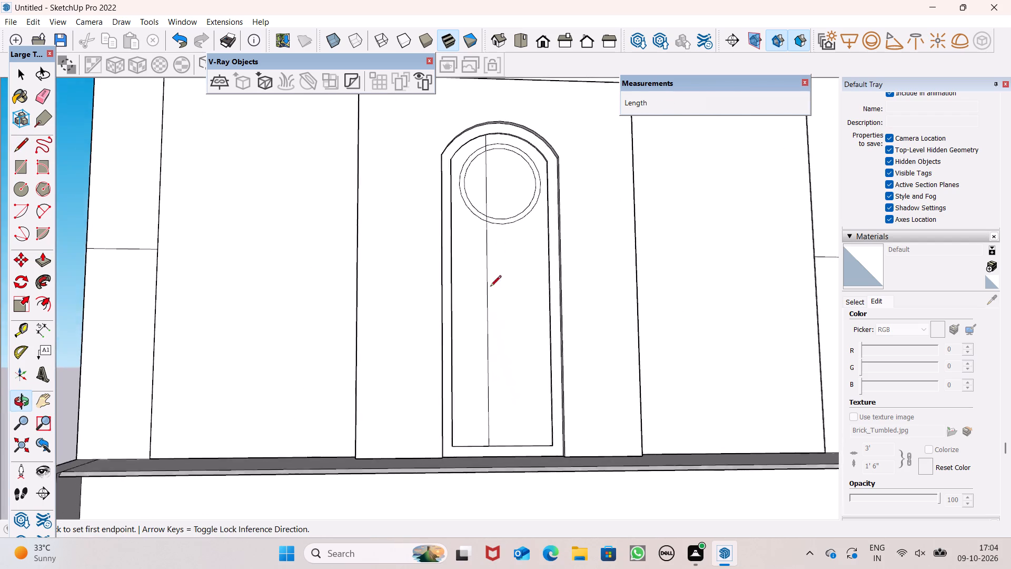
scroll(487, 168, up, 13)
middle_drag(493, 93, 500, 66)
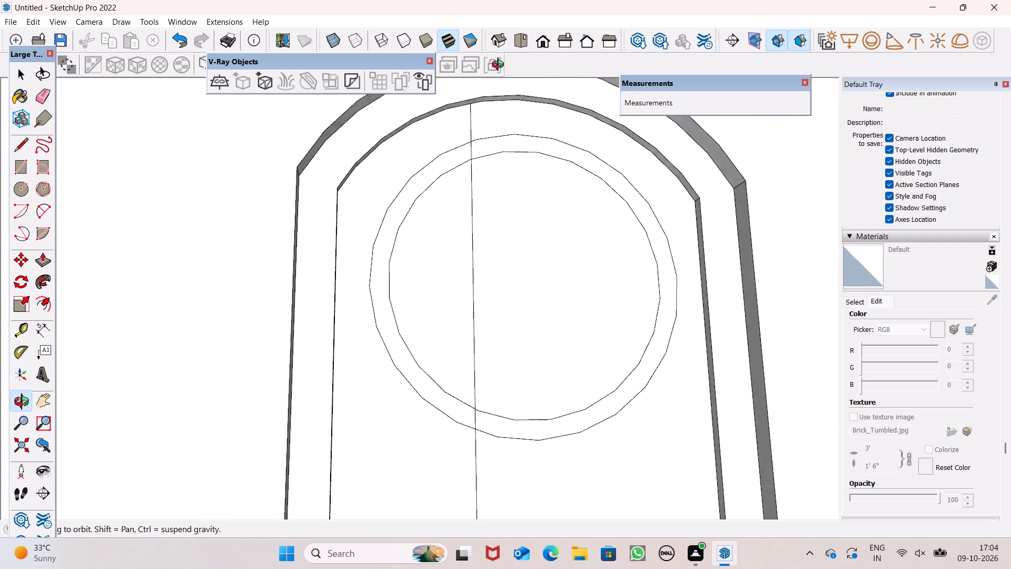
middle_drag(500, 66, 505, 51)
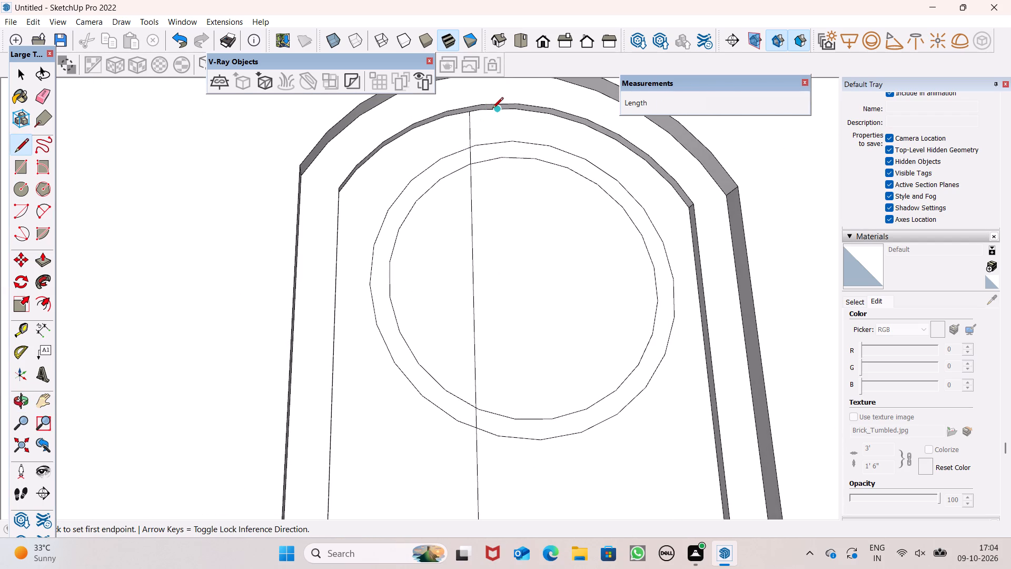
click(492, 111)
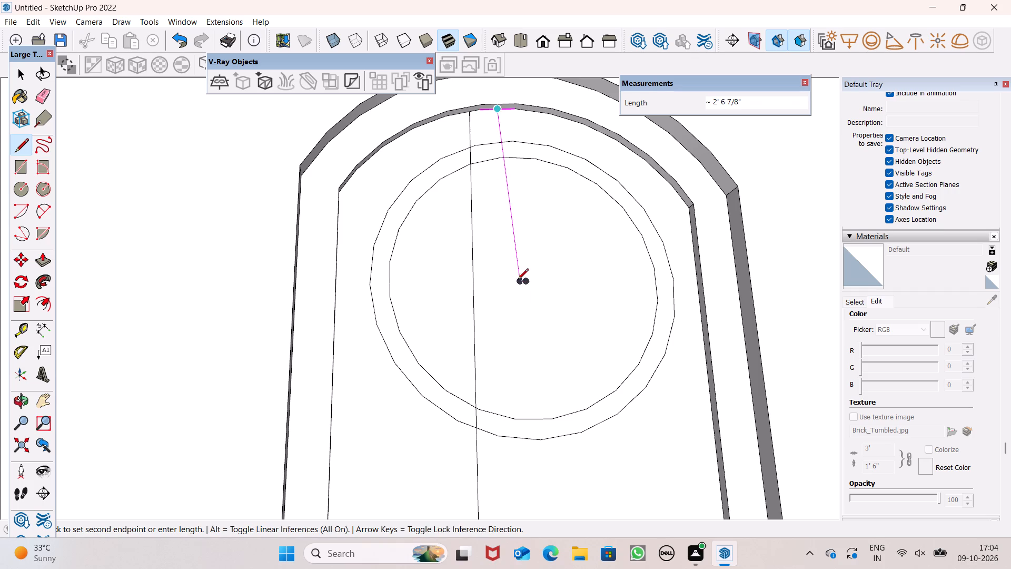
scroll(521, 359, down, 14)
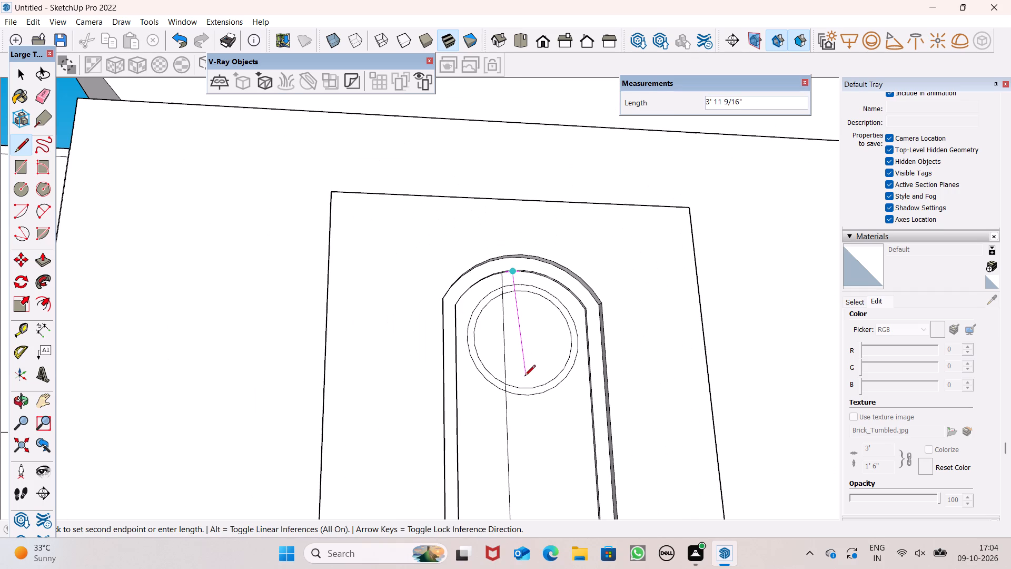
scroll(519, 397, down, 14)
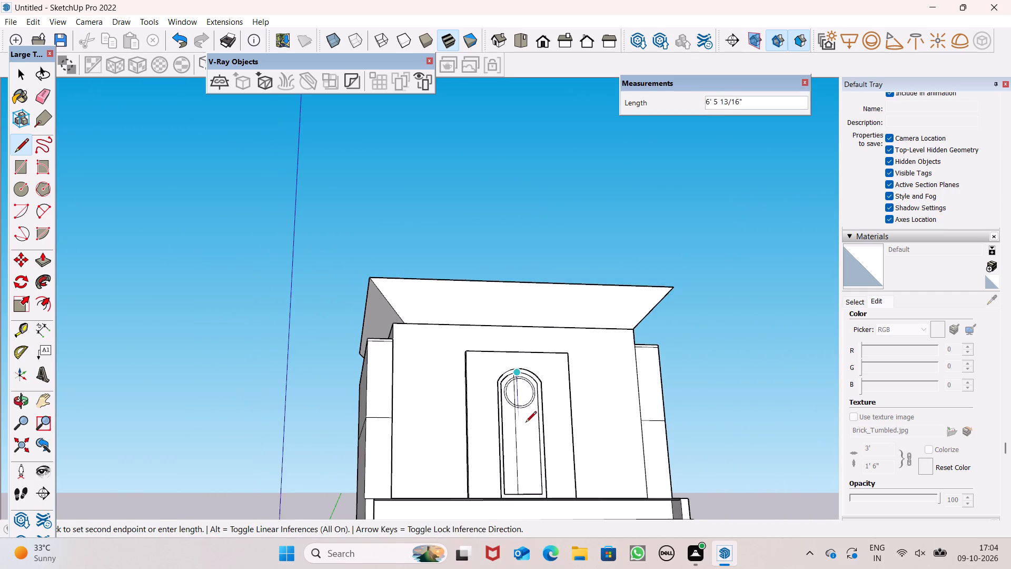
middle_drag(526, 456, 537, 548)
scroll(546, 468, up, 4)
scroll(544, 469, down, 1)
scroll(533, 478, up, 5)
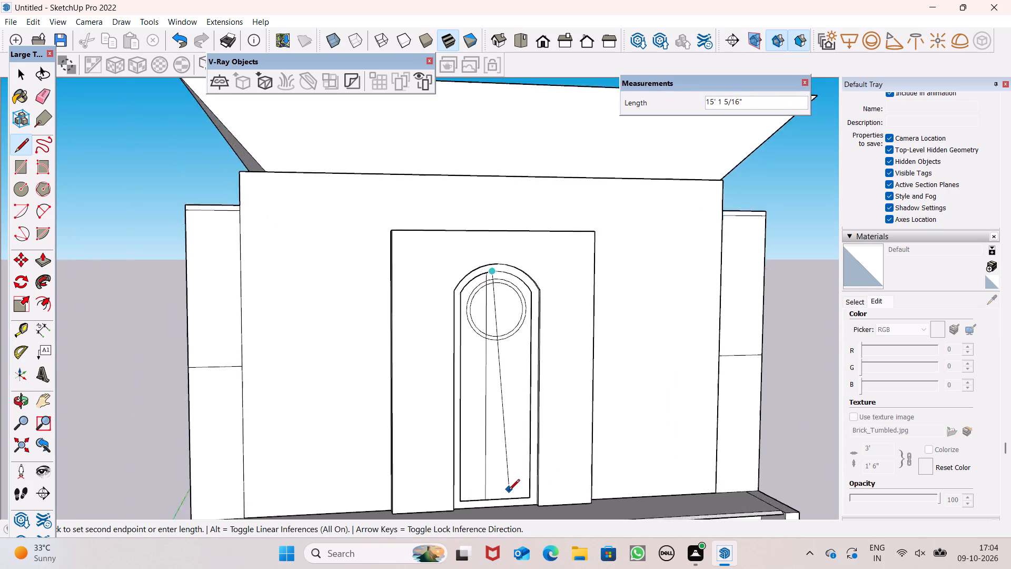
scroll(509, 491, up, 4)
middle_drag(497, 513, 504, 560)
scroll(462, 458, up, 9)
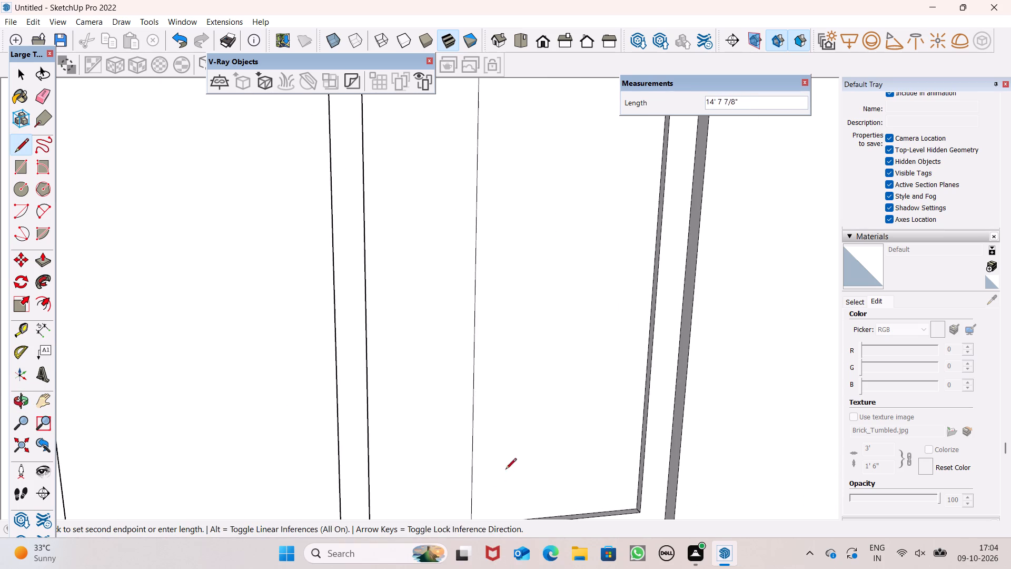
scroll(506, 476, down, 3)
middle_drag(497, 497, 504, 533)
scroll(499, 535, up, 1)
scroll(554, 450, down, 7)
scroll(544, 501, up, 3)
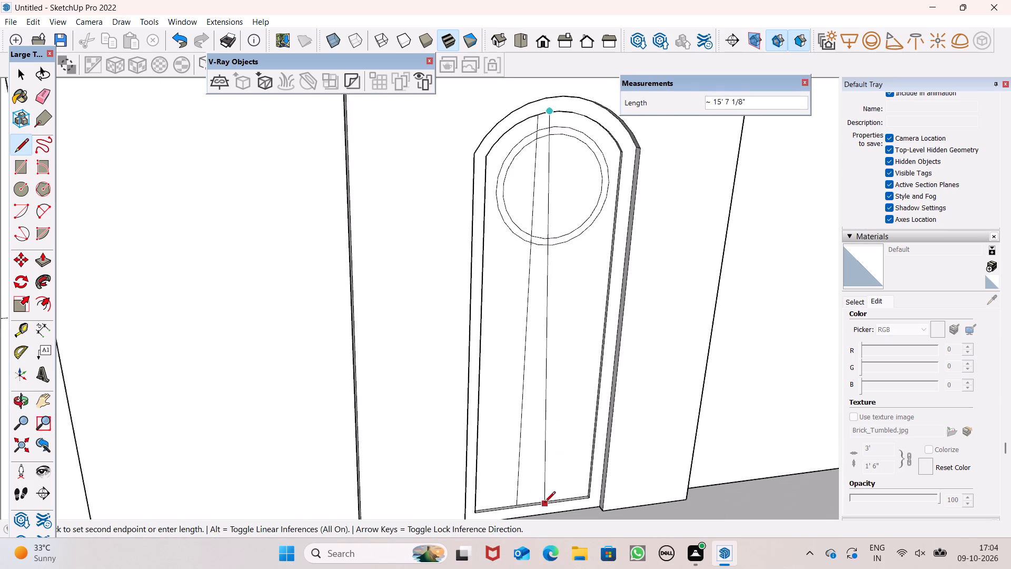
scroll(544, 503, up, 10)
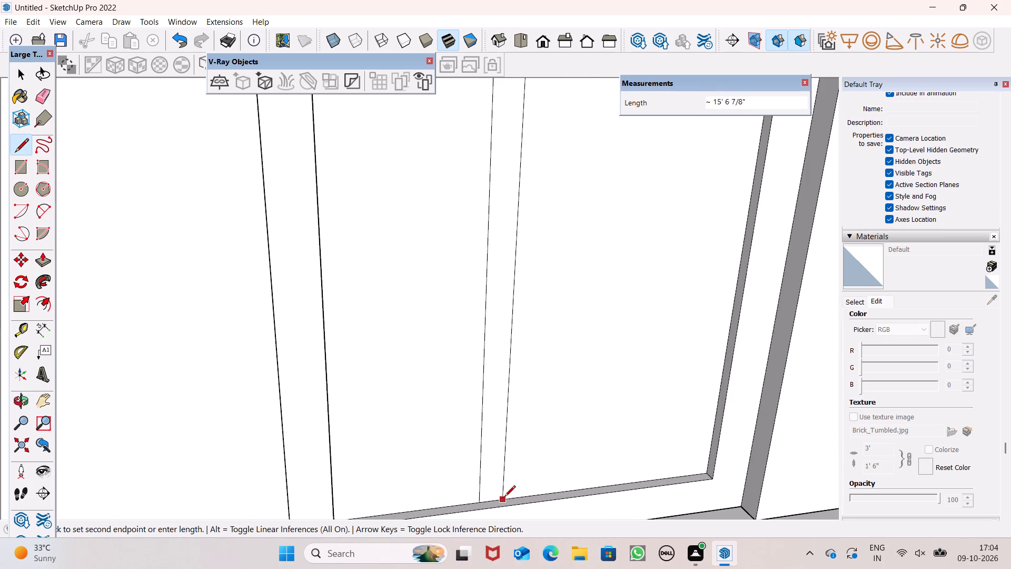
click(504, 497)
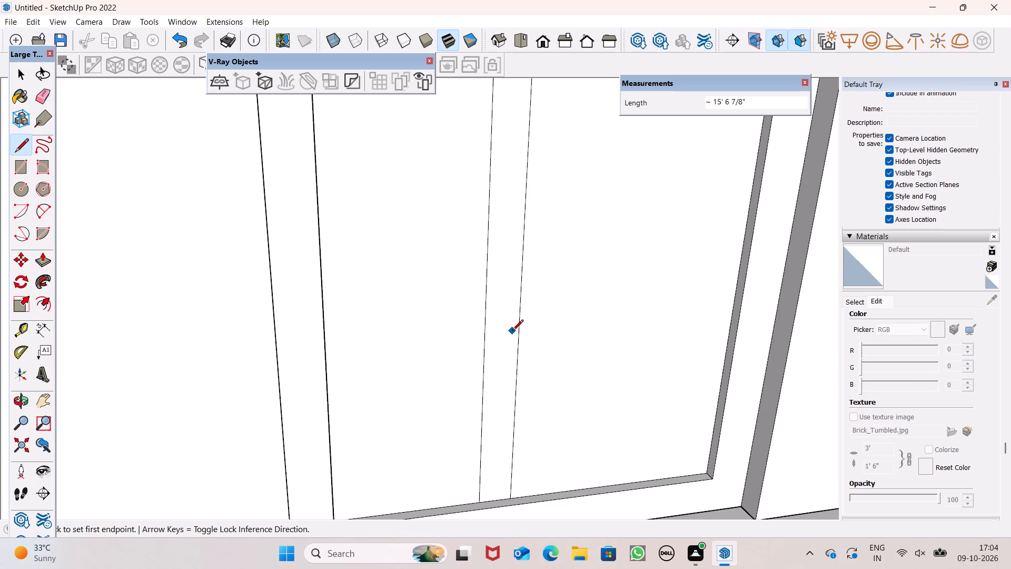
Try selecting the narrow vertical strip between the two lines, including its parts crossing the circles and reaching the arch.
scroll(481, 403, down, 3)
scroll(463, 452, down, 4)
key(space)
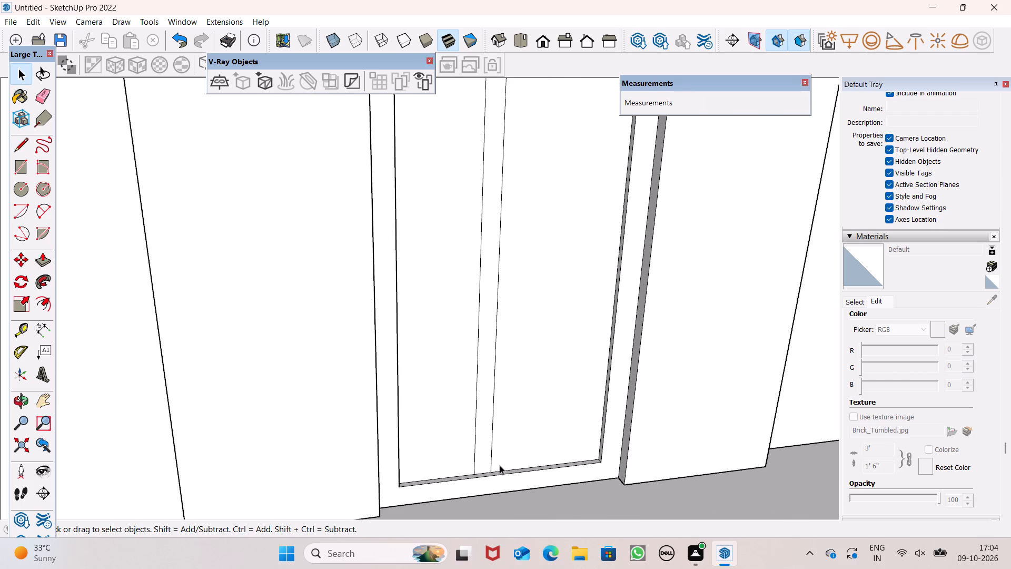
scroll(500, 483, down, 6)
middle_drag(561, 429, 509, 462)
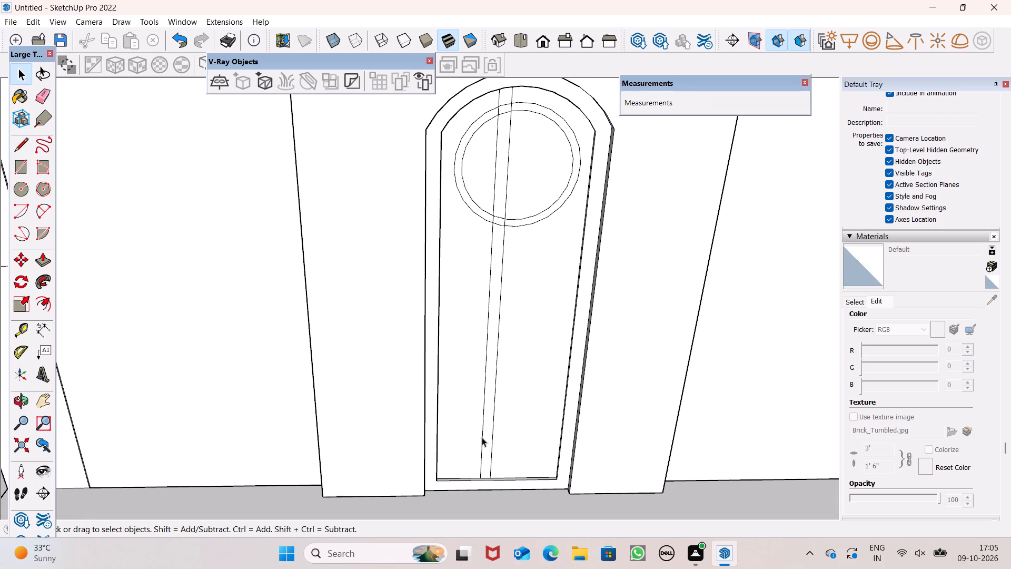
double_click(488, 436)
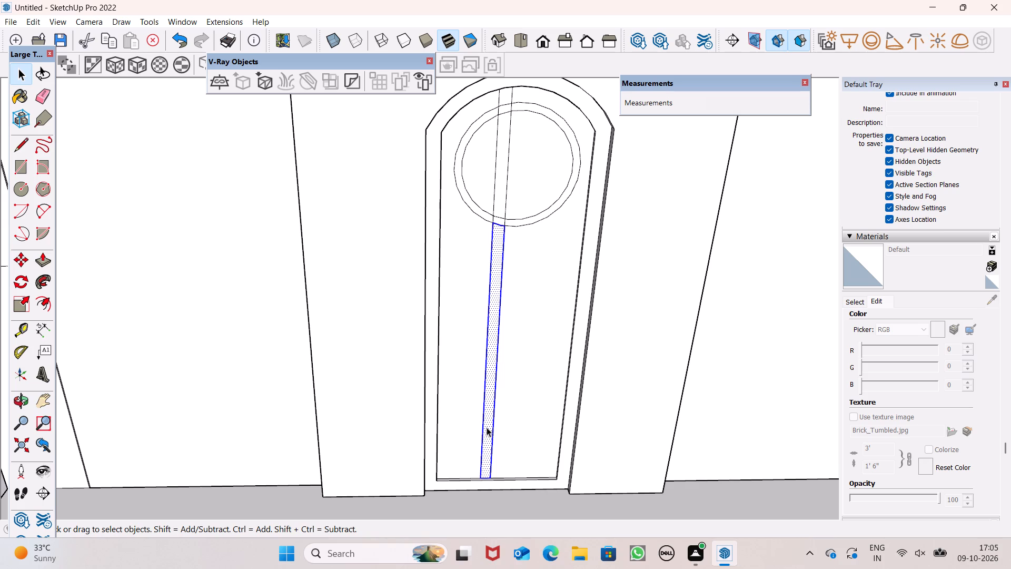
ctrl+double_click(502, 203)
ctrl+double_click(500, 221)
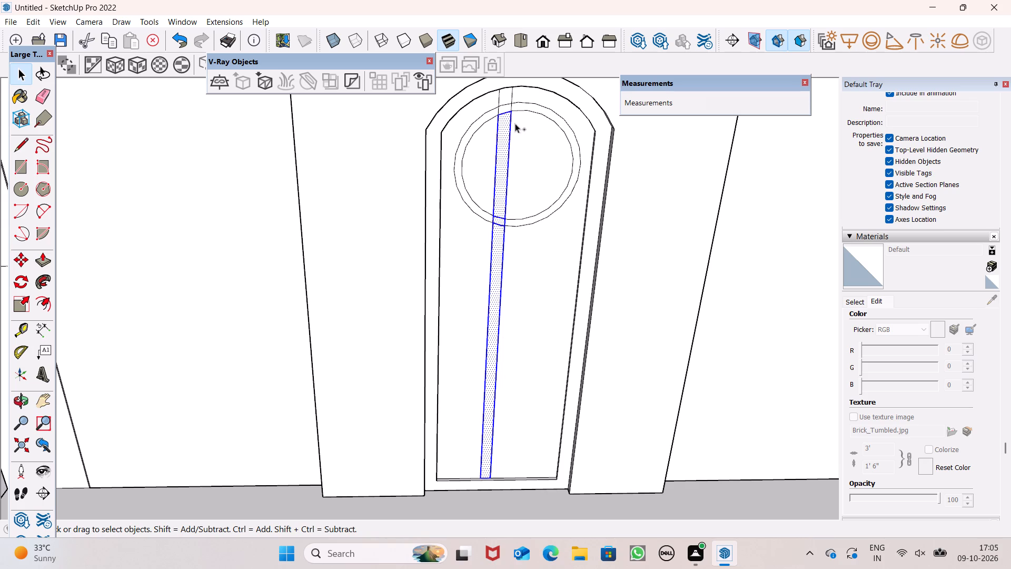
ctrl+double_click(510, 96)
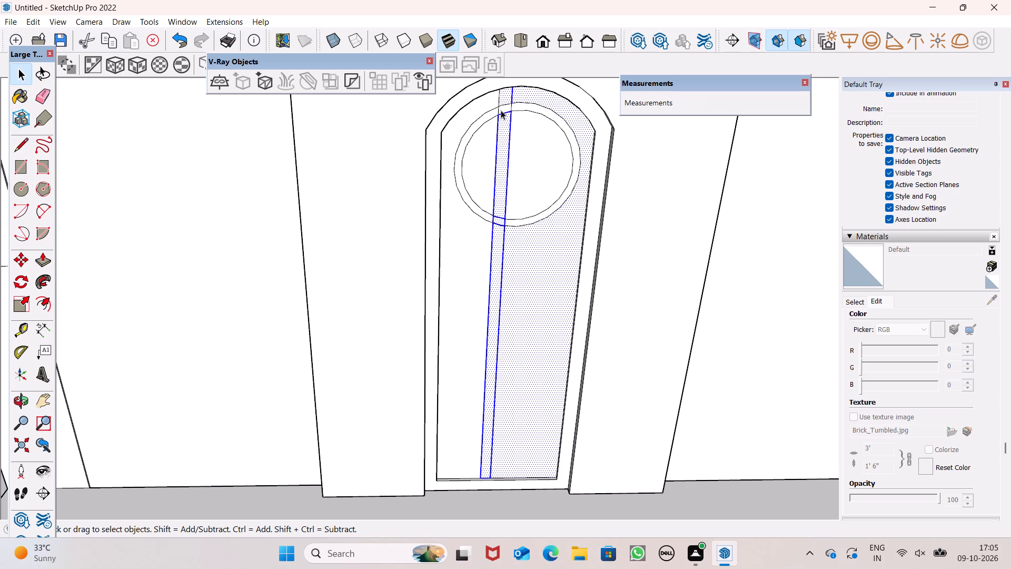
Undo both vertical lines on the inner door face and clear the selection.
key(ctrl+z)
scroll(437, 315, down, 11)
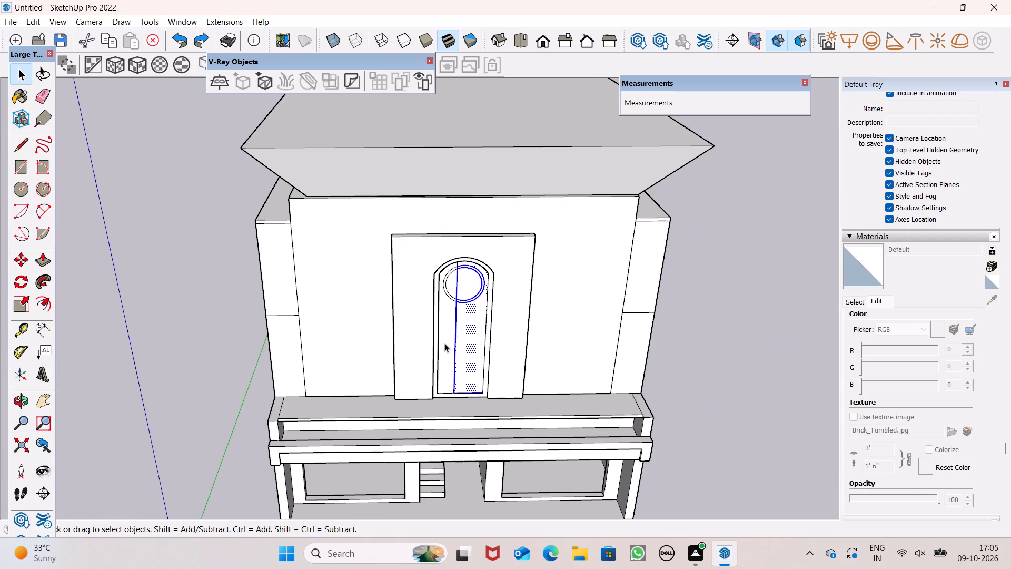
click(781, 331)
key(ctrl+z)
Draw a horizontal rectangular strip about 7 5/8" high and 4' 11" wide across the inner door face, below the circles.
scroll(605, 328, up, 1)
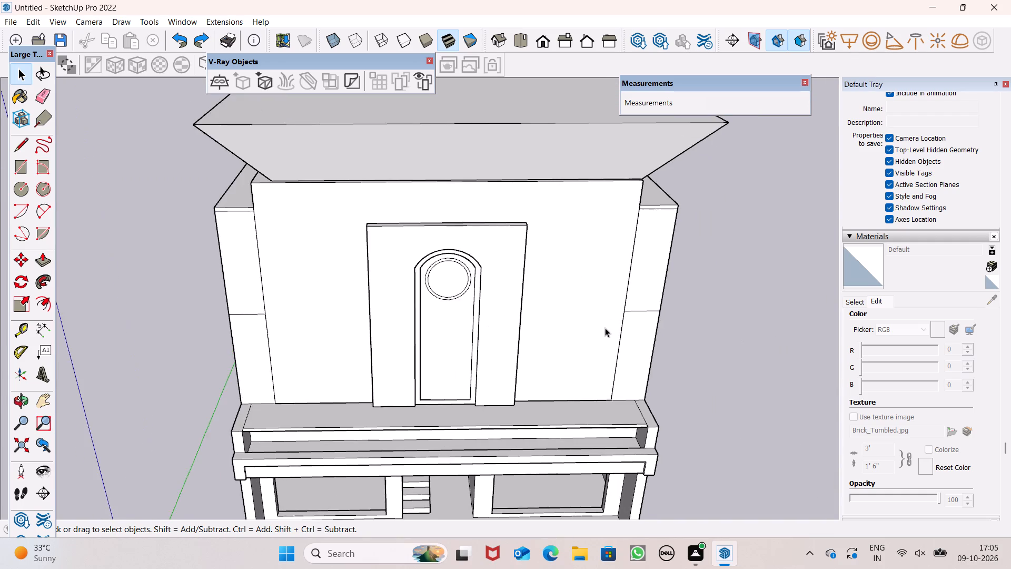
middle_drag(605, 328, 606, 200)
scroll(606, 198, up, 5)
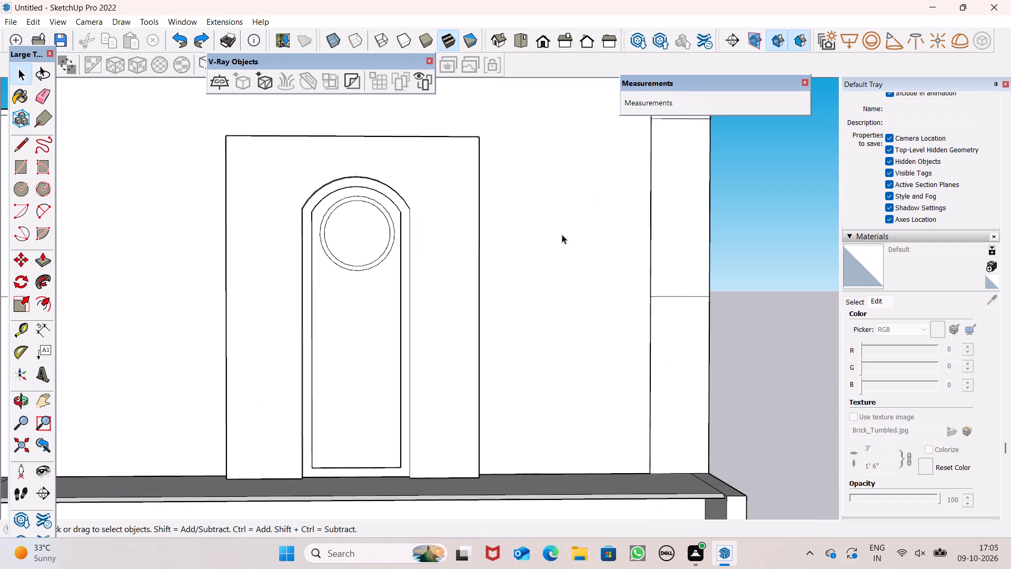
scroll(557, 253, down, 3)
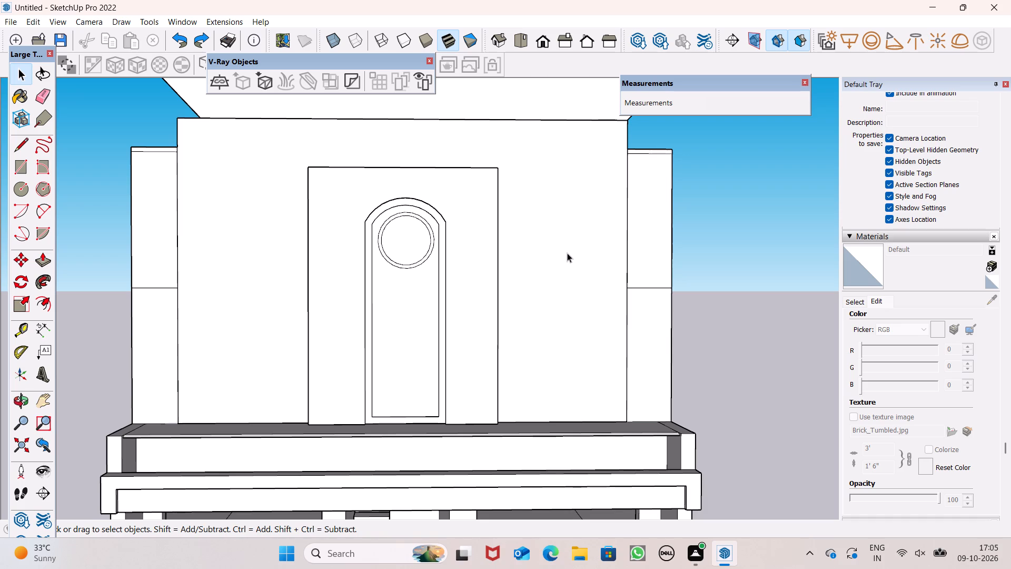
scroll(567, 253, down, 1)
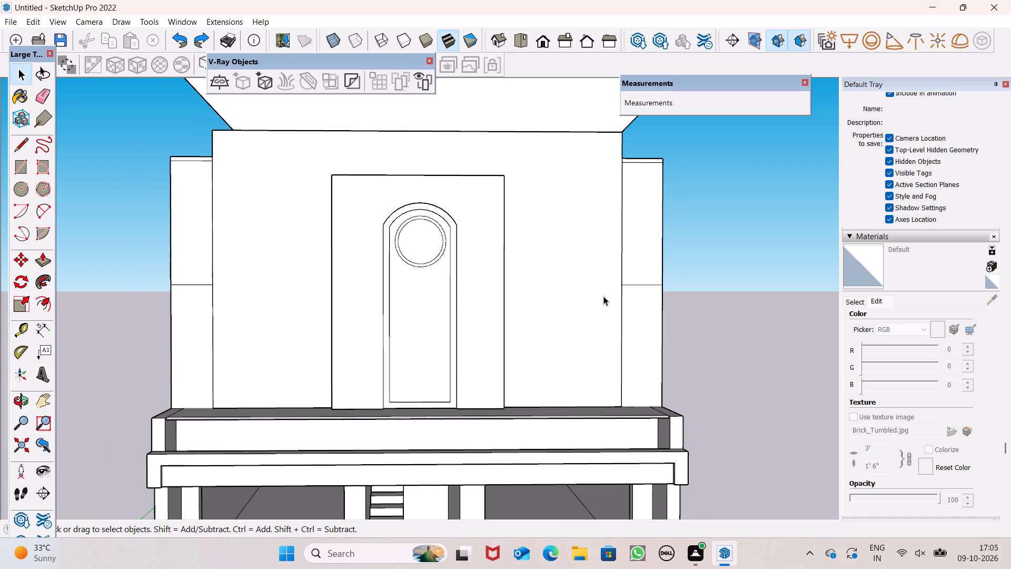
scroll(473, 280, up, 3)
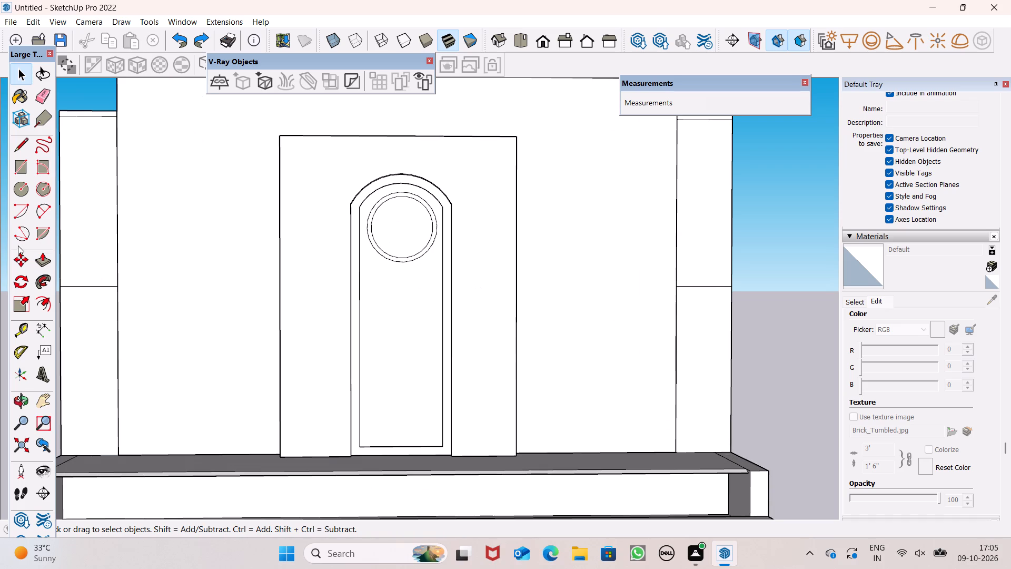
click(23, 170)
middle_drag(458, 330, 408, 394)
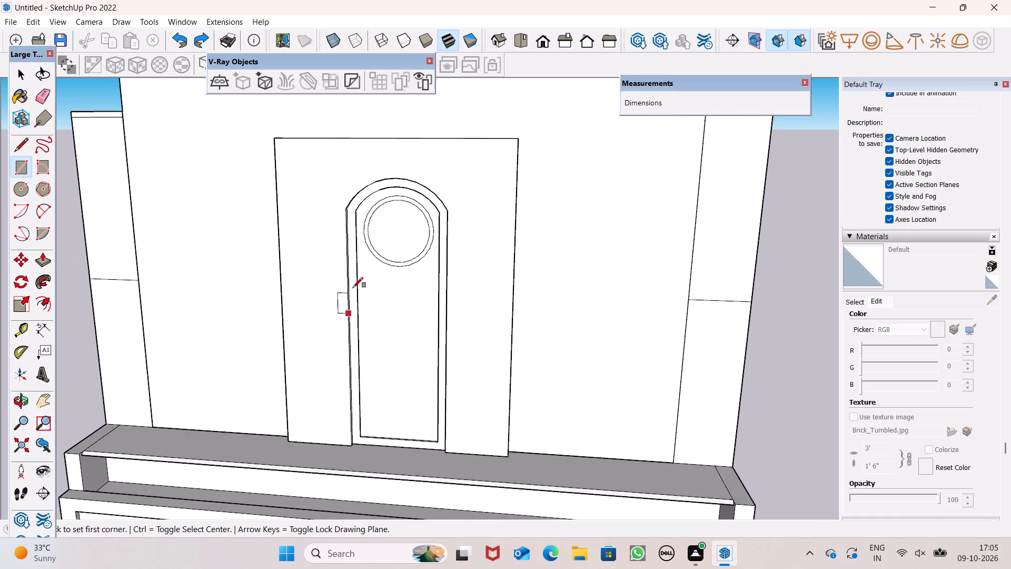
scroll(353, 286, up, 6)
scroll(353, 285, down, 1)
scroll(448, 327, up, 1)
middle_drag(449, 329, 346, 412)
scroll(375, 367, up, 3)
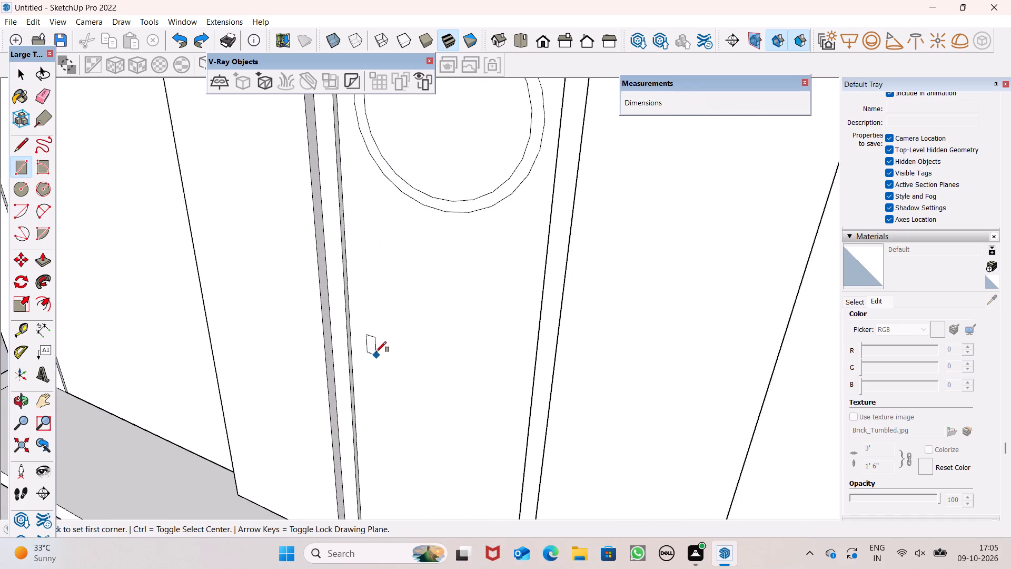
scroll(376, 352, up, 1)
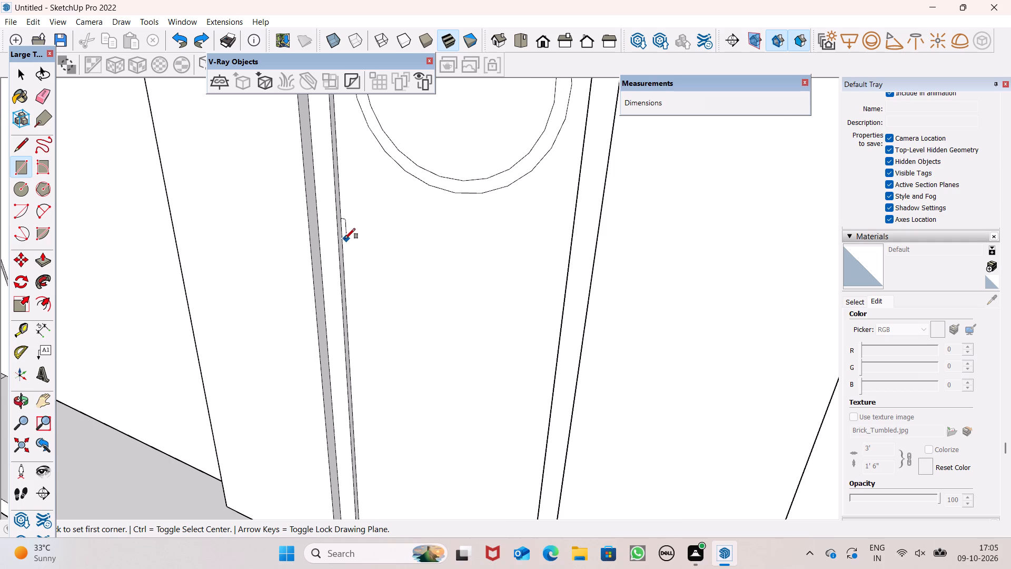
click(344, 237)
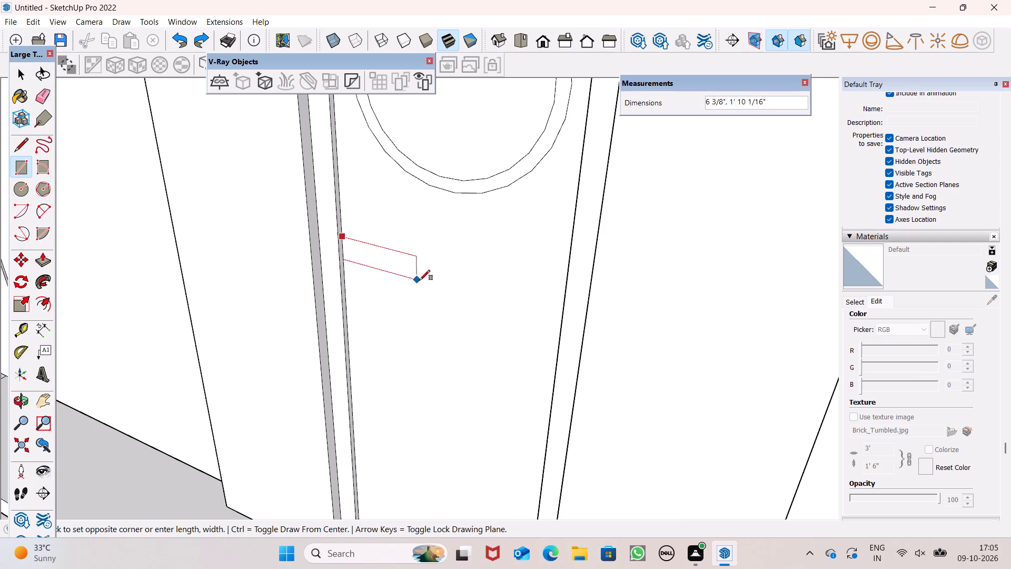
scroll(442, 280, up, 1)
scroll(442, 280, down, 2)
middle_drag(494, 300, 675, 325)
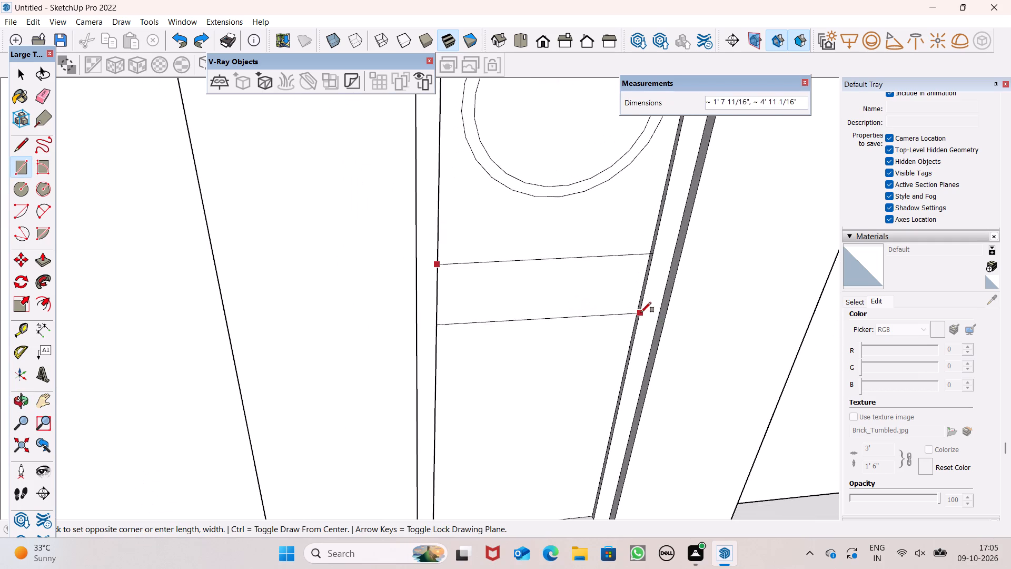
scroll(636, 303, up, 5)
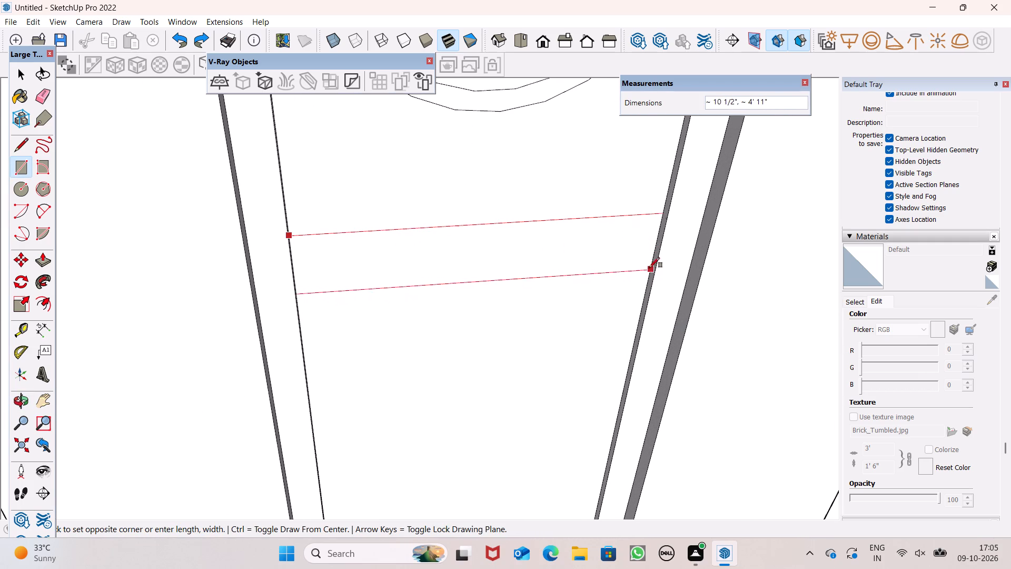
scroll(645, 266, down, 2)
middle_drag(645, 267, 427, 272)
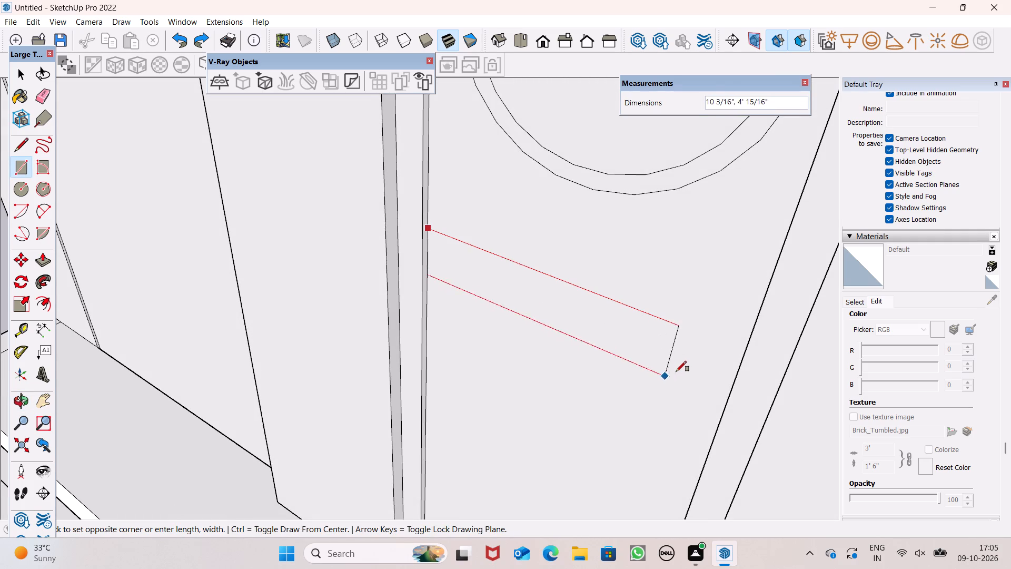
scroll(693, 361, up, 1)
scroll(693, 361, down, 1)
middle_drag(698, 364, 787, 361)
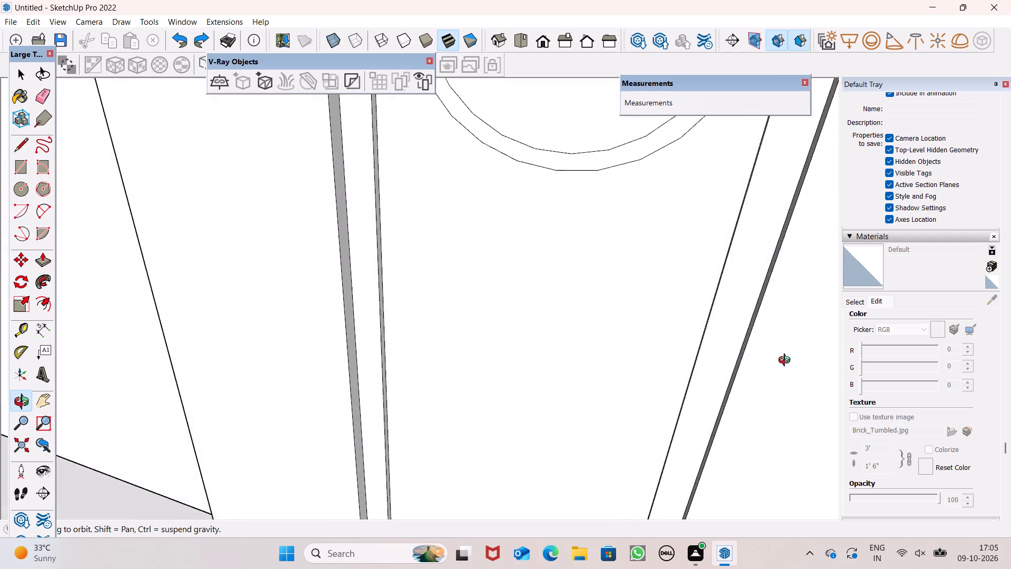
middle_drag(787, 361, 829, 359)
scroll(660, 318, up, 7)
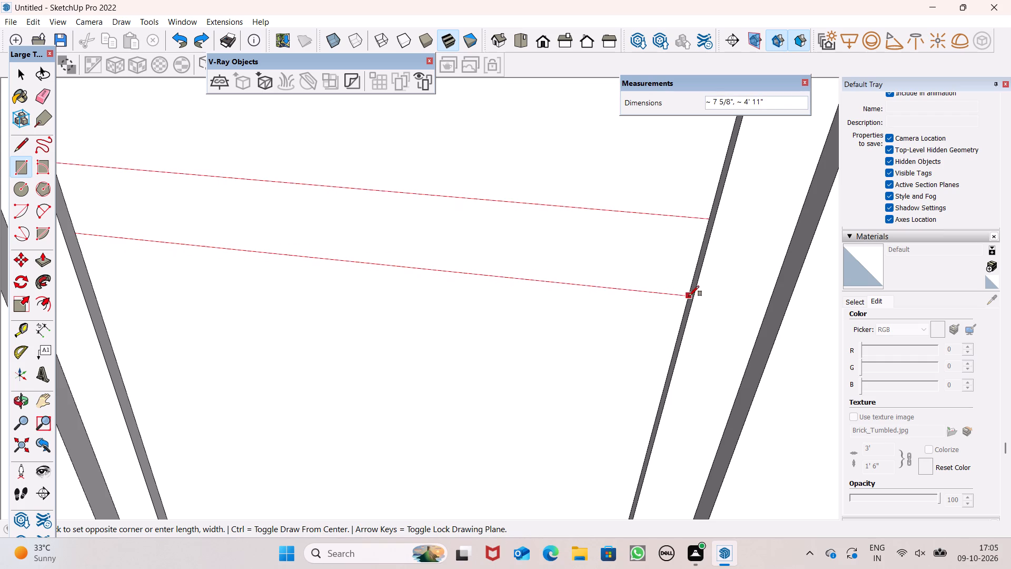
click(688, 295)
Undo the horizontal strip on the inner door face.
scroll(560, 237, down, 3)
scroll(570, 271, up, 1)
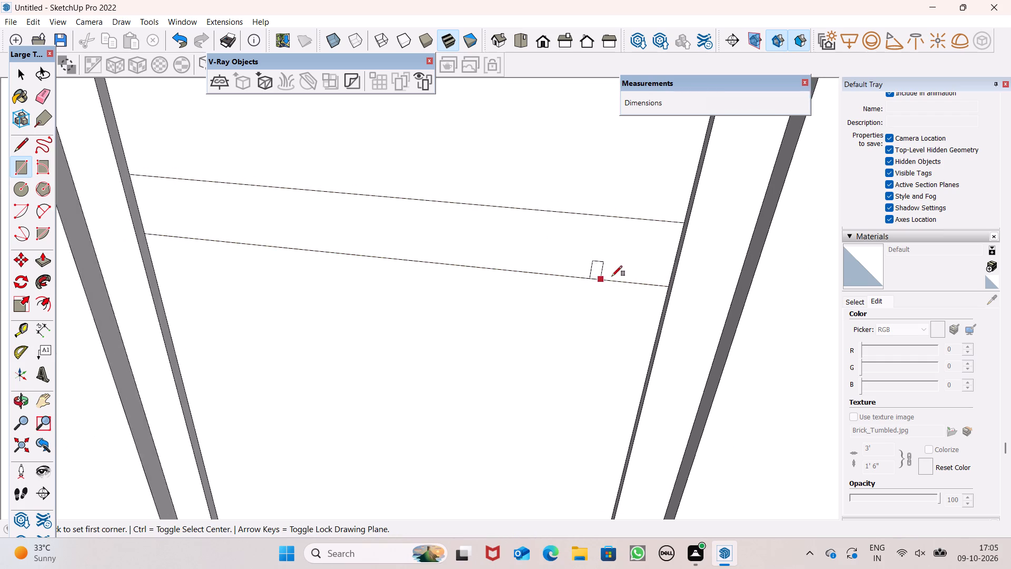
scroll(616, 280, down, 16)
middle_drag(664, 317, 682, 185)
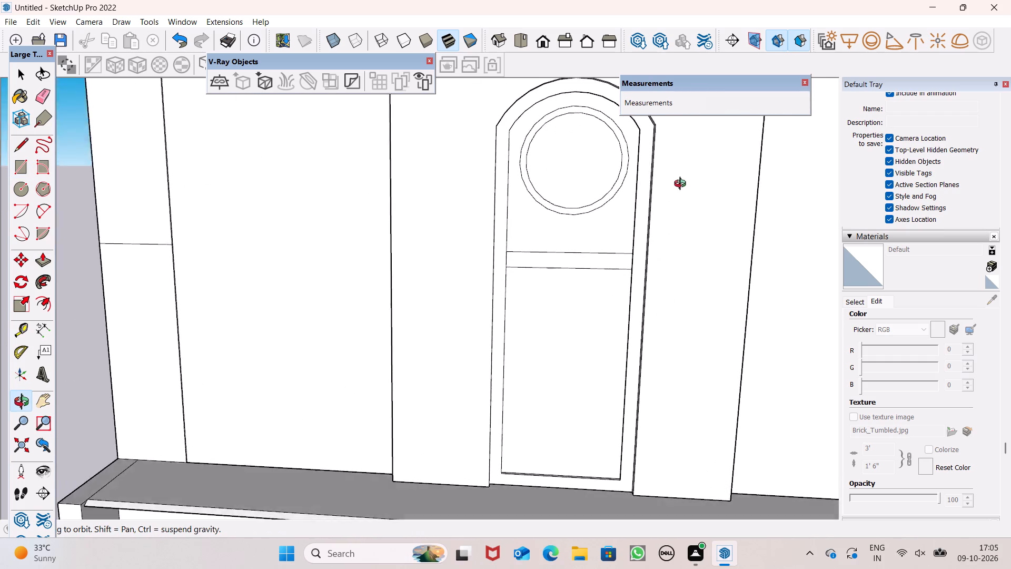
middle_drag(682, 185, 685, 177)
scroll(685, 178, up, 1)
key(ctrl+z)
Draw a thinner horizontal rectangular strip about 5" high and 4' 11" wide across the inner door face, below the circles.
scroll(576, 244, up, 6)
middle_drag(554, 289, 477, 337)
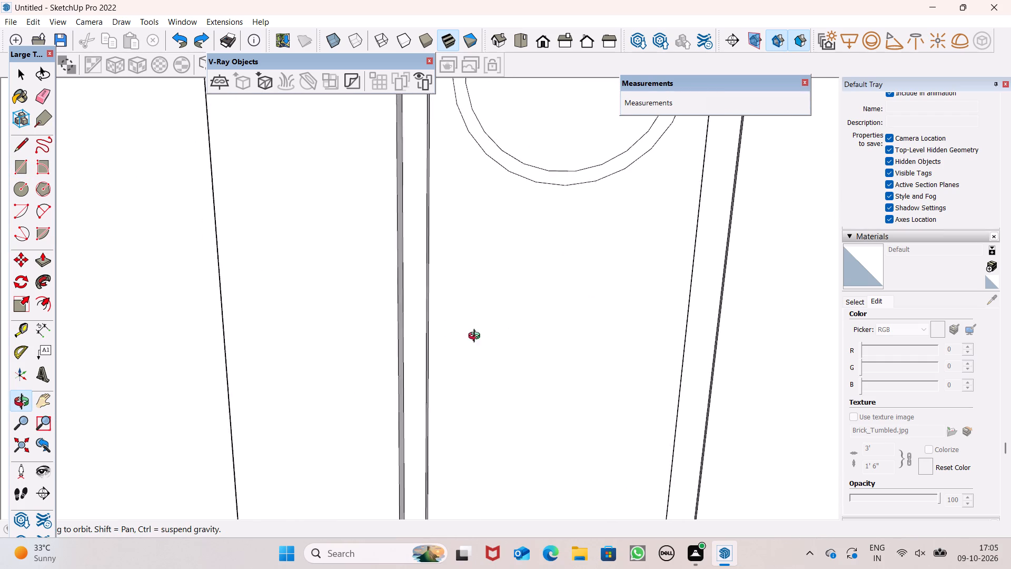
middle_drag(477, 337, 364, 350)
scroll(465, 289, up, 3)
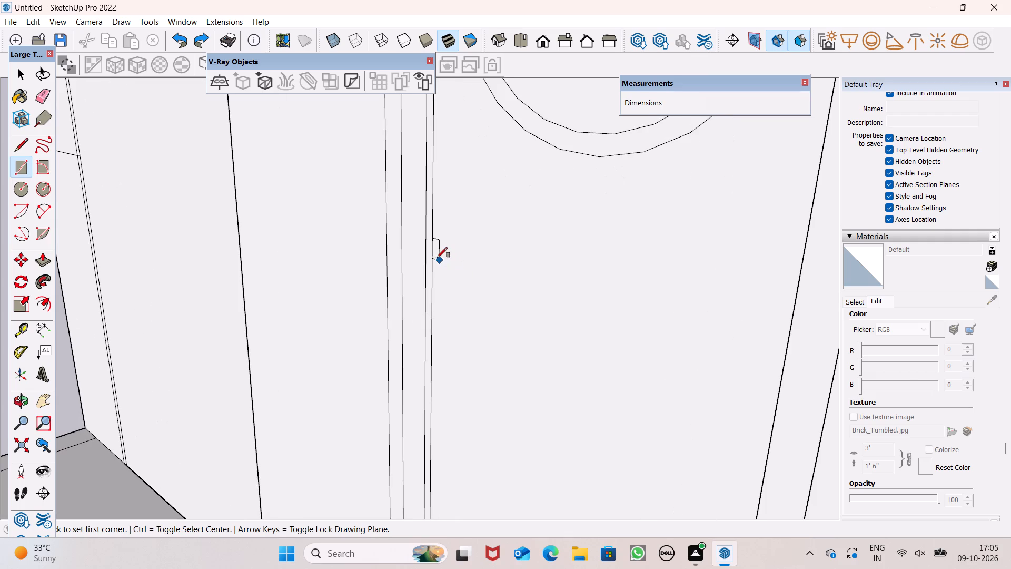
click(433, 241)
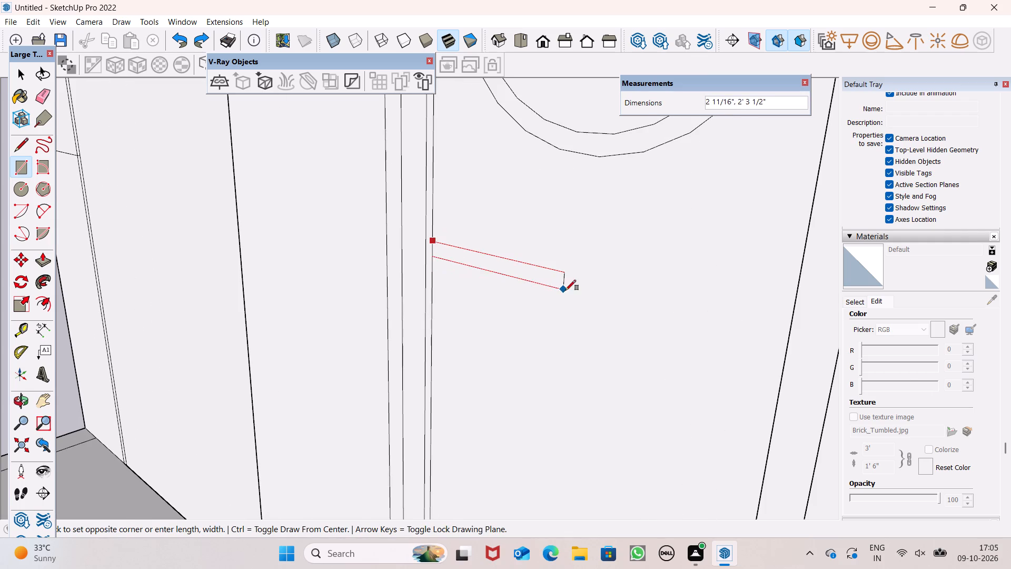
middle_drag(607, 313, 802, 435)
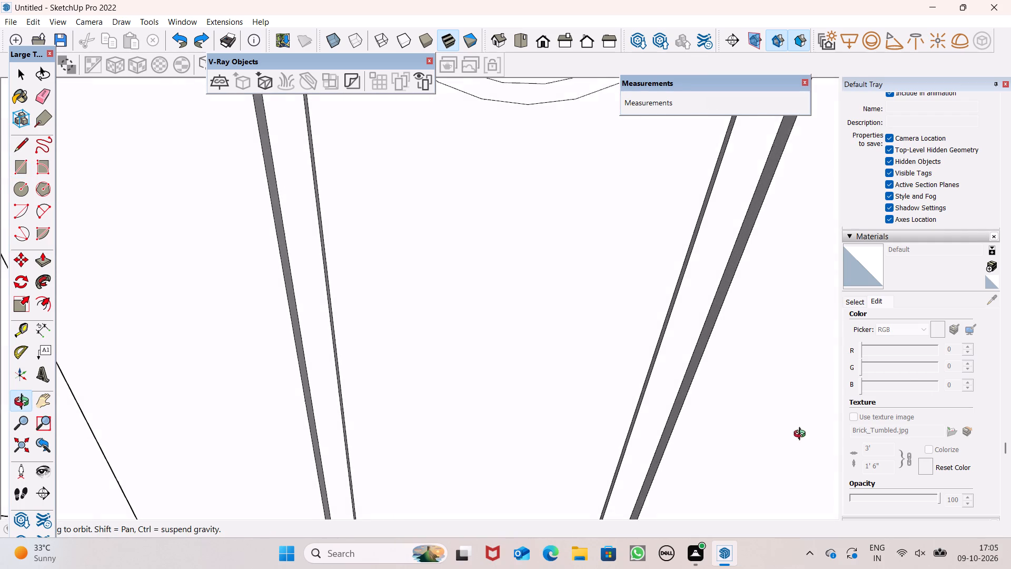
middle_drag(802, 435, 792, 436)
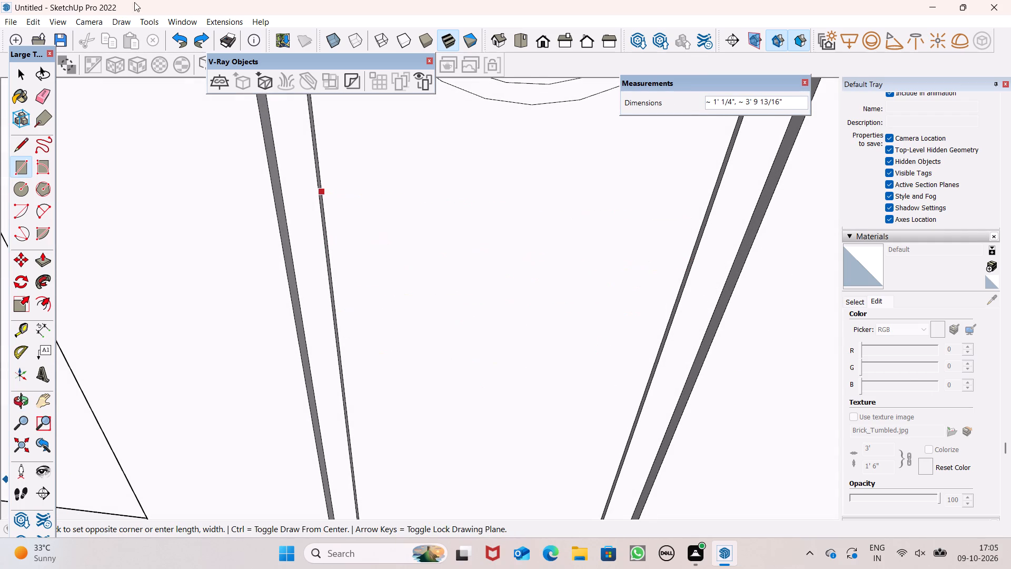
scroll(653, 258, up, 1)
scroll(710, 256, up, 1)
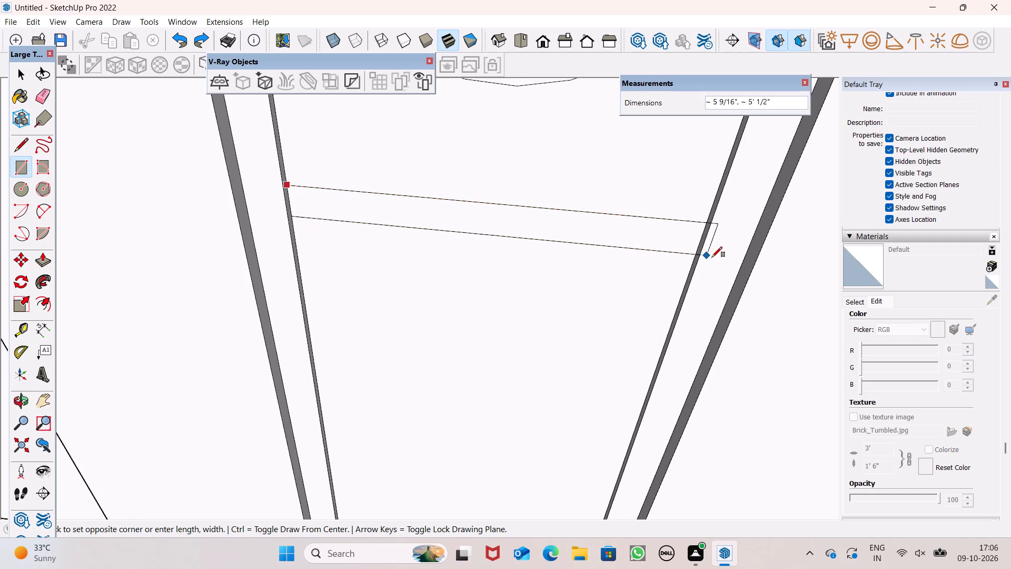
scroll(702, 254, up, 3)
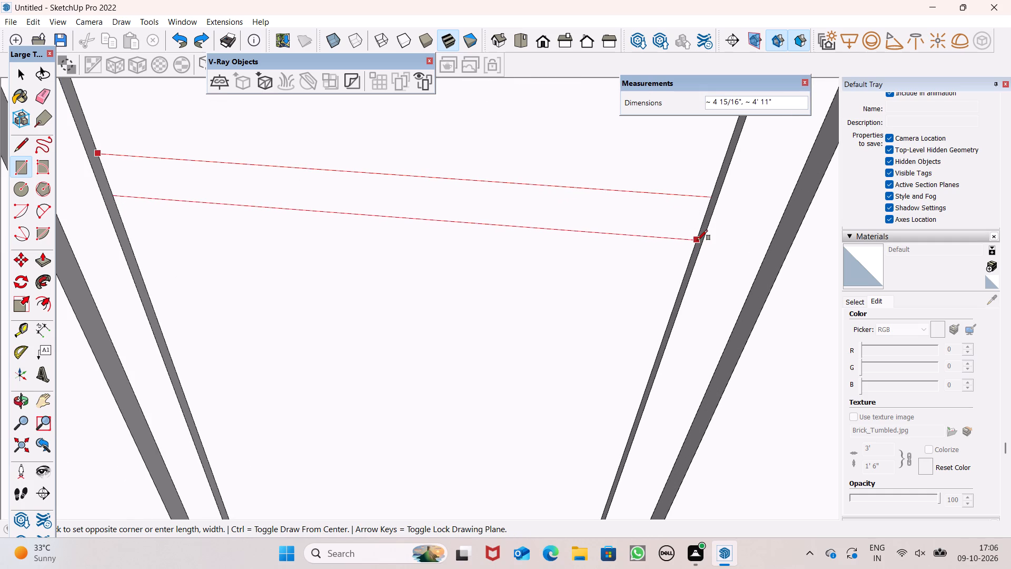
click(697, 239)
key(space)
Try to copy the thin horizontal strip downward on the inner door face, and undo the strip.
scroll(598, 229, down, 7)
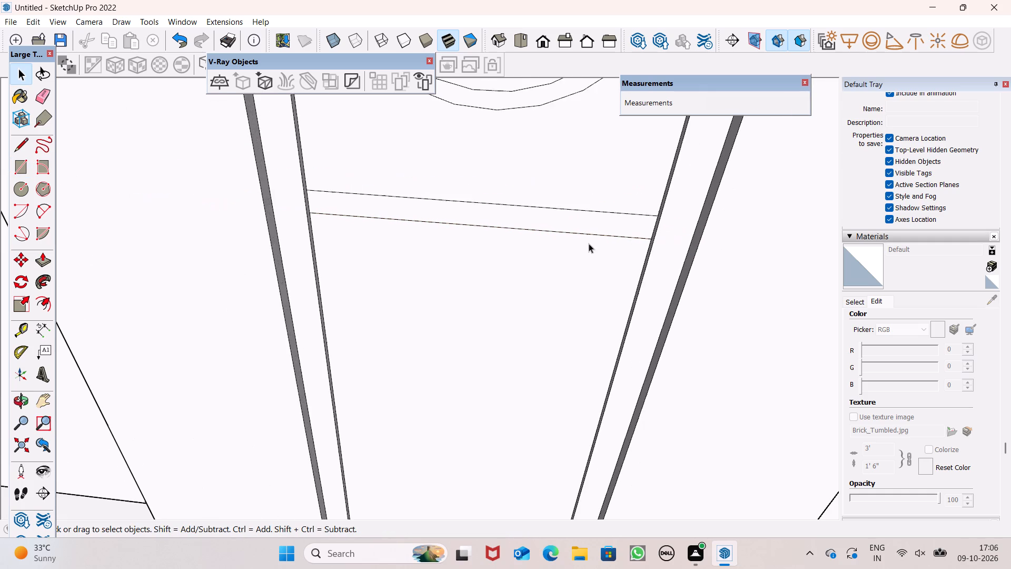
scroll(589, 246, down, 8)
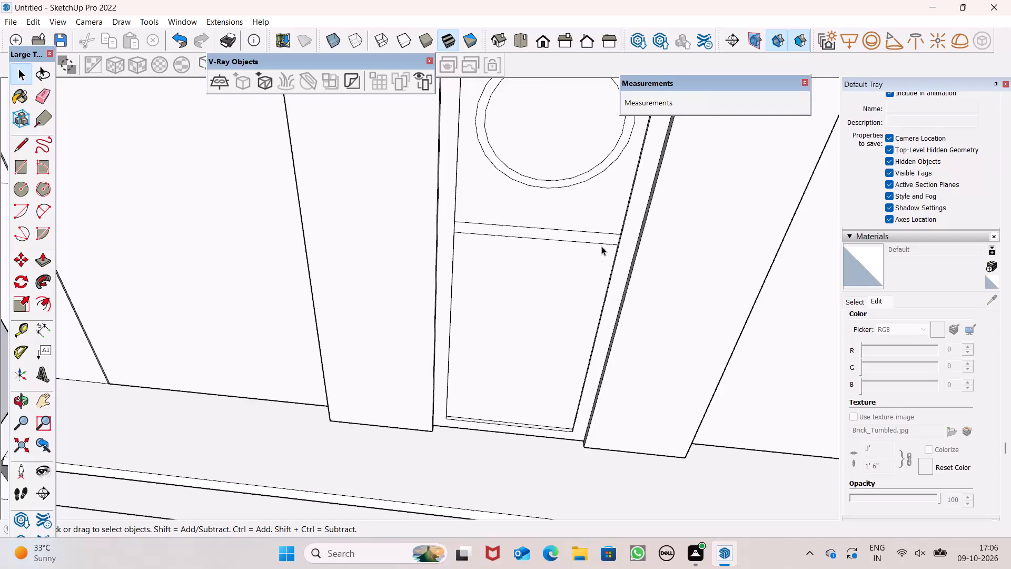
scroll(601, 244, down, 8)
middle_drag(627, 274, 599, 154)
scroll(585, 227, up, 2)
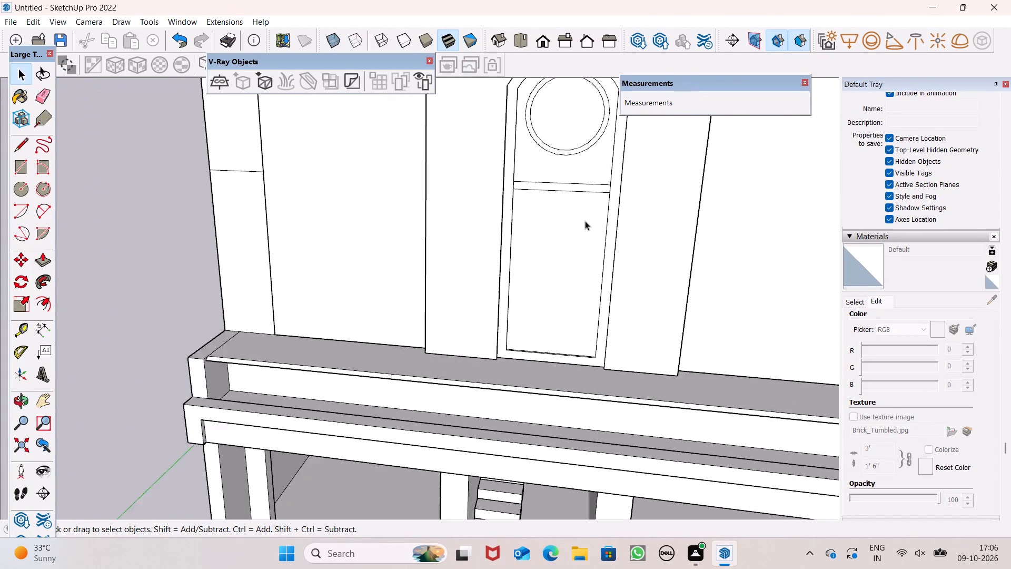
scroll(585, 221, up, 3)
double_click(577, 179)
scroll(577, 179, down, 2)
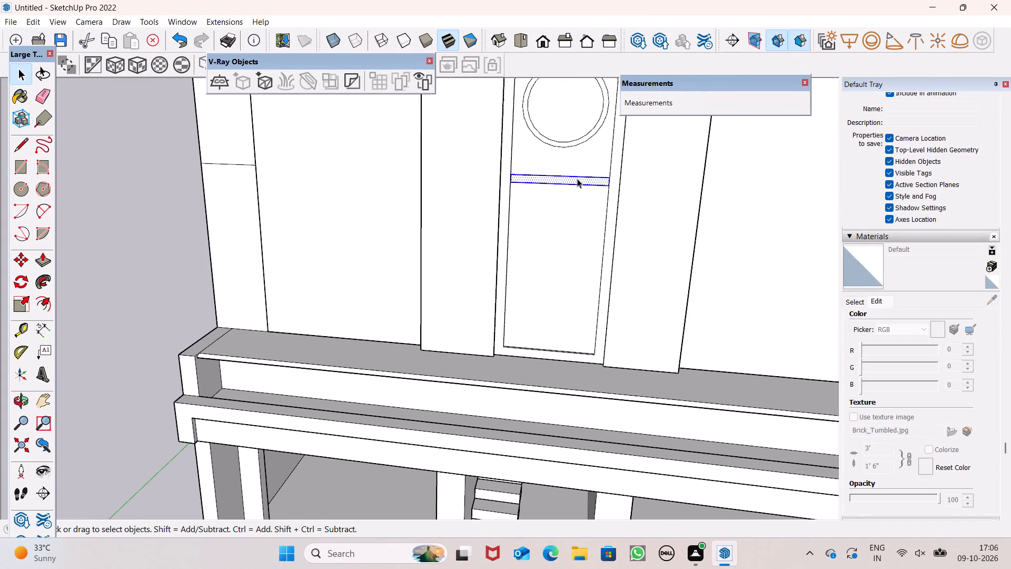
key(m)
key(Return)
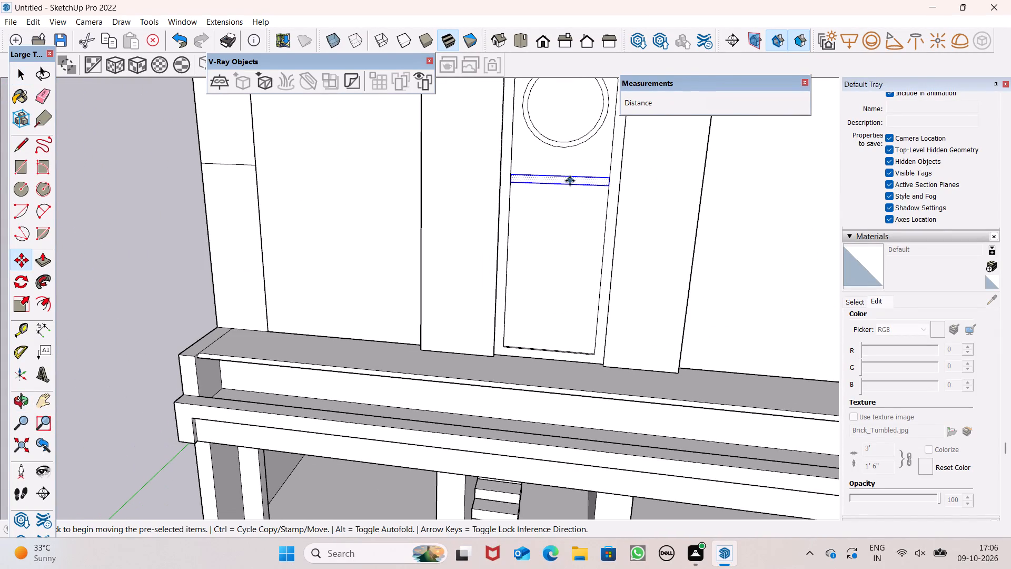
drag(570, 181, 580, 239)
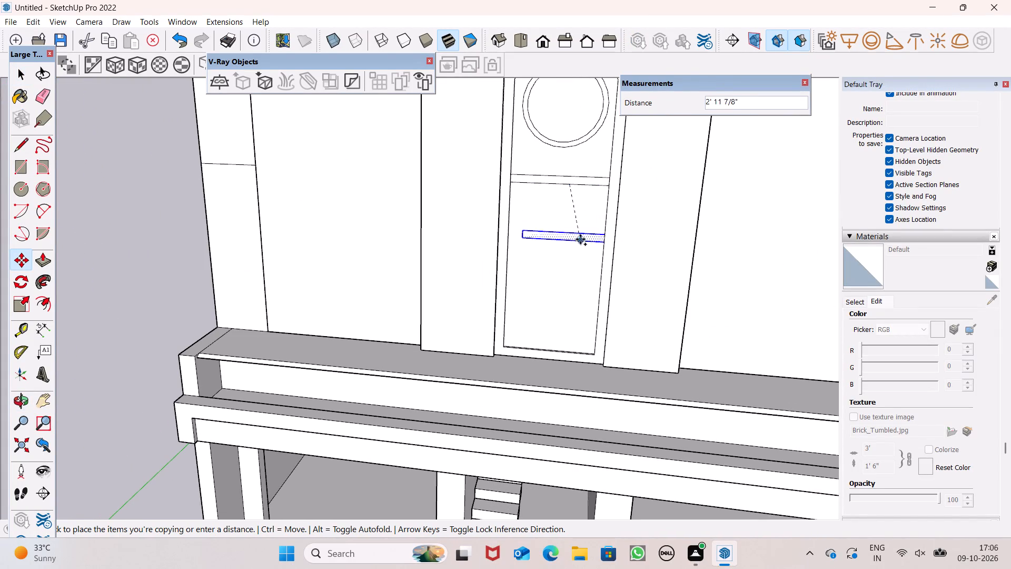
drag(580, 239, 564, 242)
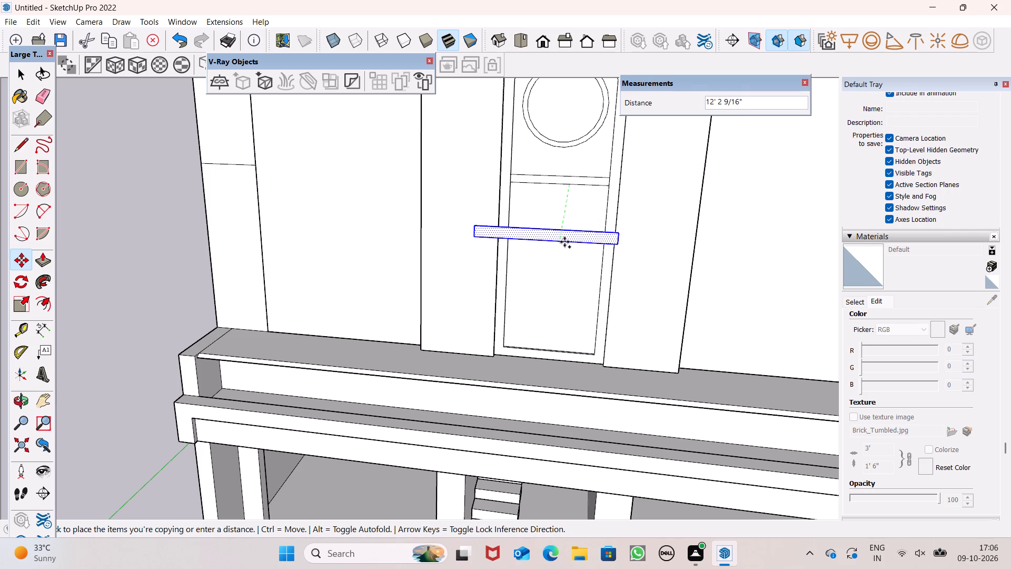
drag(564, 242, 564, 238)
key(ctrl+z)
Undo the inner of the two concentric circles on the door face, leaving the outer circle.
scroll(584, 263, down, 1)
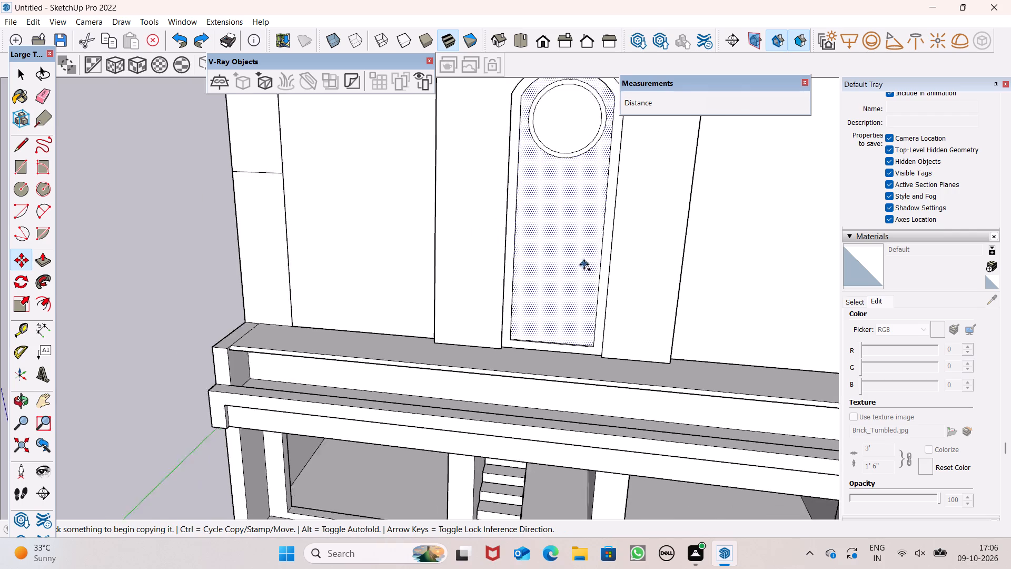
scroll(584, 264, down, 6)
middle_drag(661, 284, 717, 247)
scroll(644, 188, up, 2)
scroll(644, 188, down, 1)
scroll(644, 188, up, 4)
scroll(603, 237, up, 4)
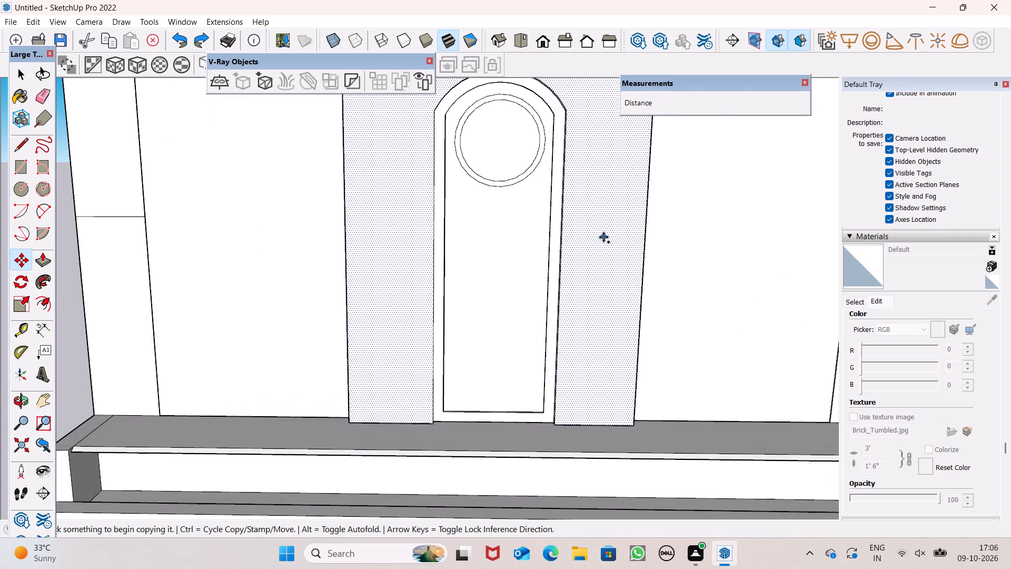
scroll(480, 223, up, 3)
middle_drag(650, 293, 516, 303)
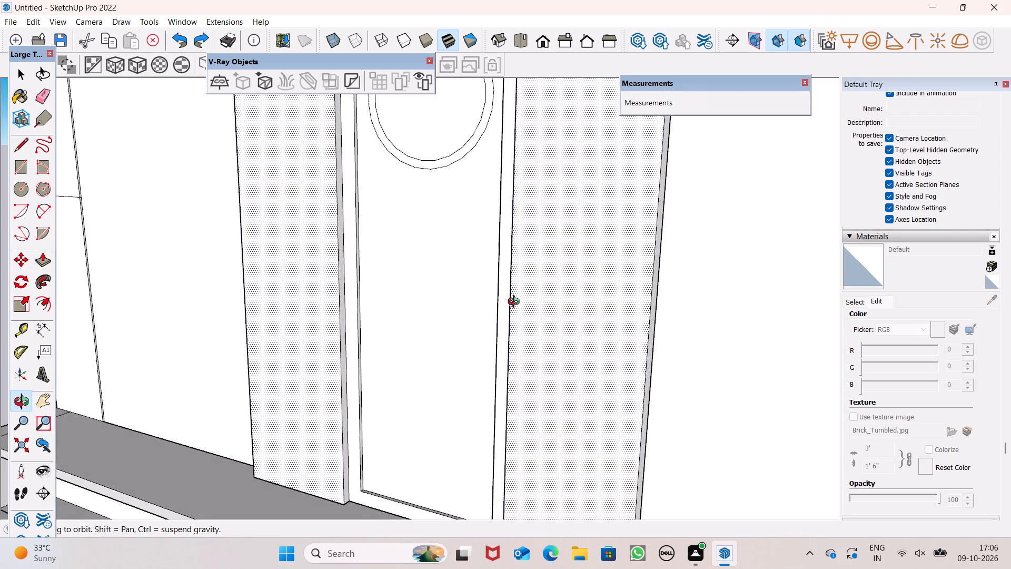
middle_drag(516, 303, 610, 322)
scroll(606, 305, down, 7)
scroll(591, 333, up, 1)
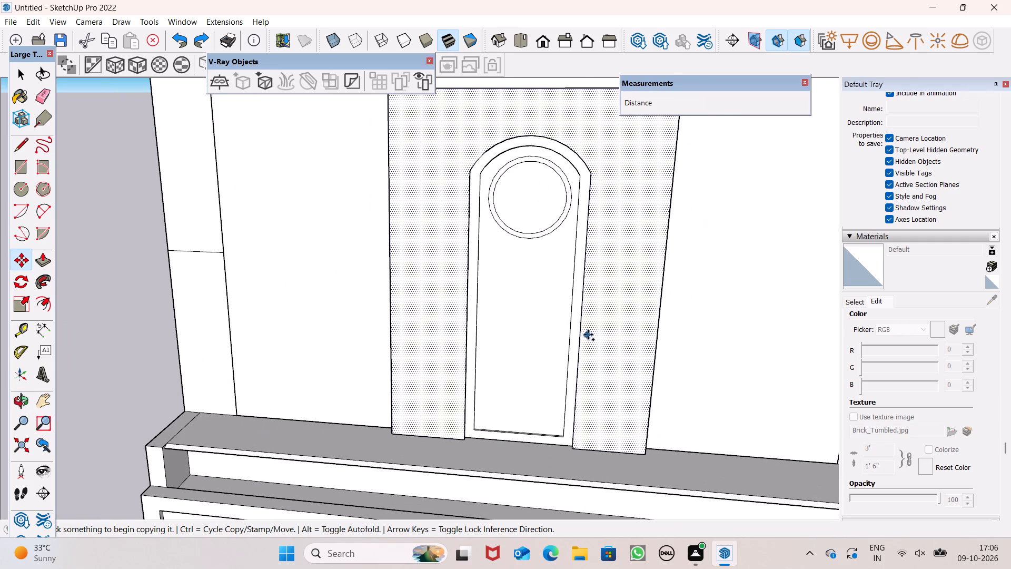
key(ctrl+z)
key(ctrl+z)
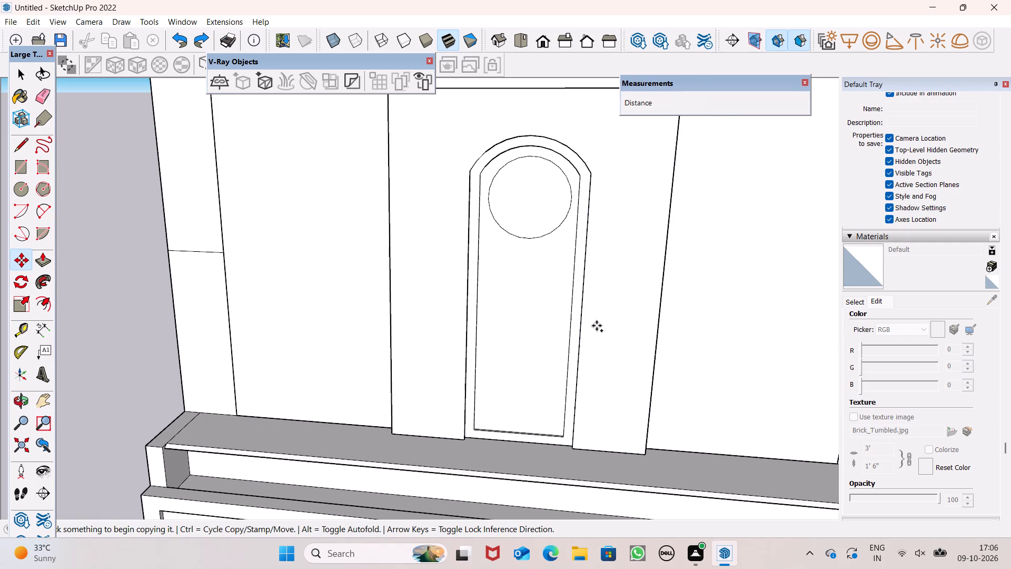
Undo the remaining circle on the inner door face and the recessed depth of the arched door.
key(ctrl+z)
key(ctrl+z)
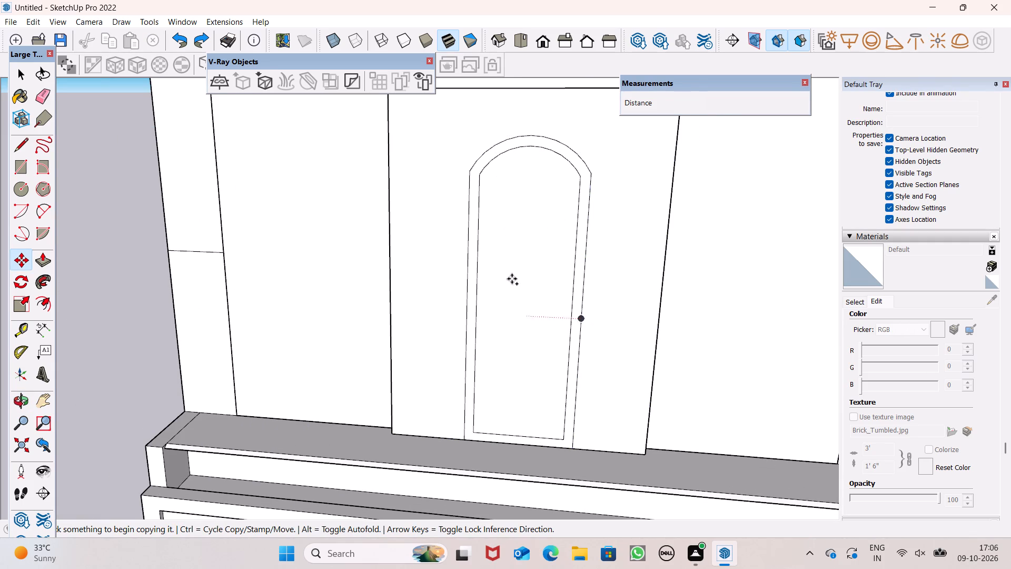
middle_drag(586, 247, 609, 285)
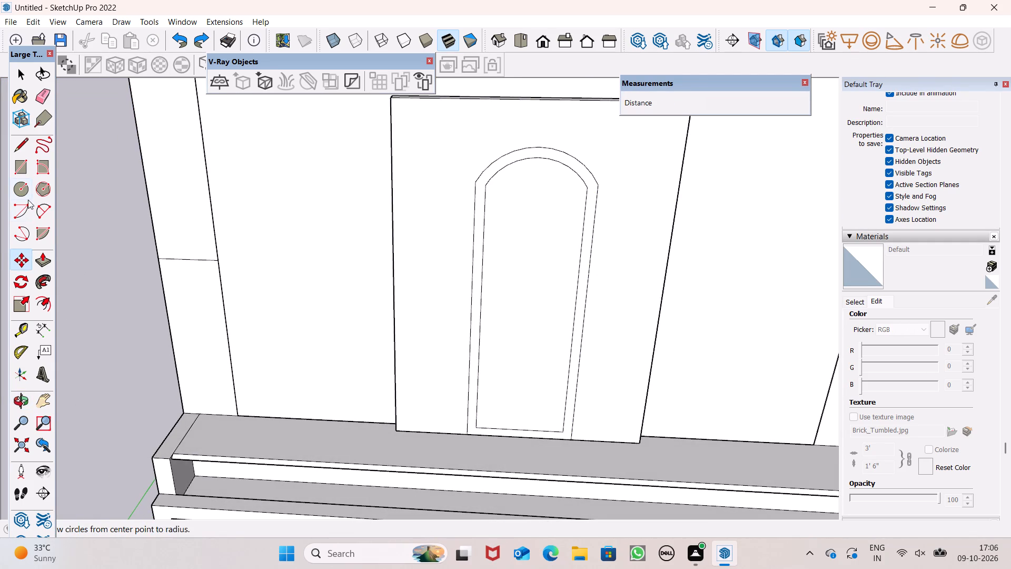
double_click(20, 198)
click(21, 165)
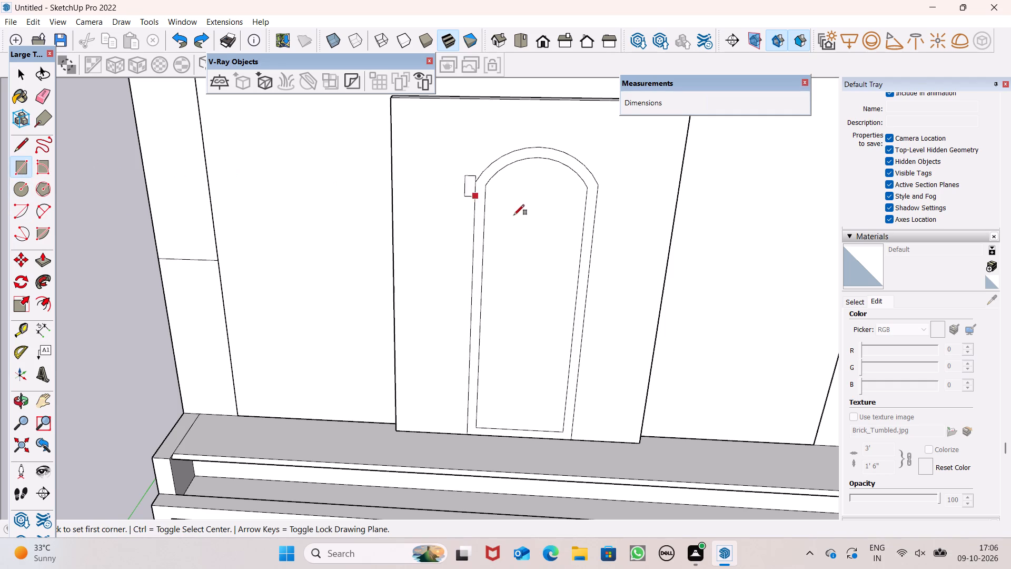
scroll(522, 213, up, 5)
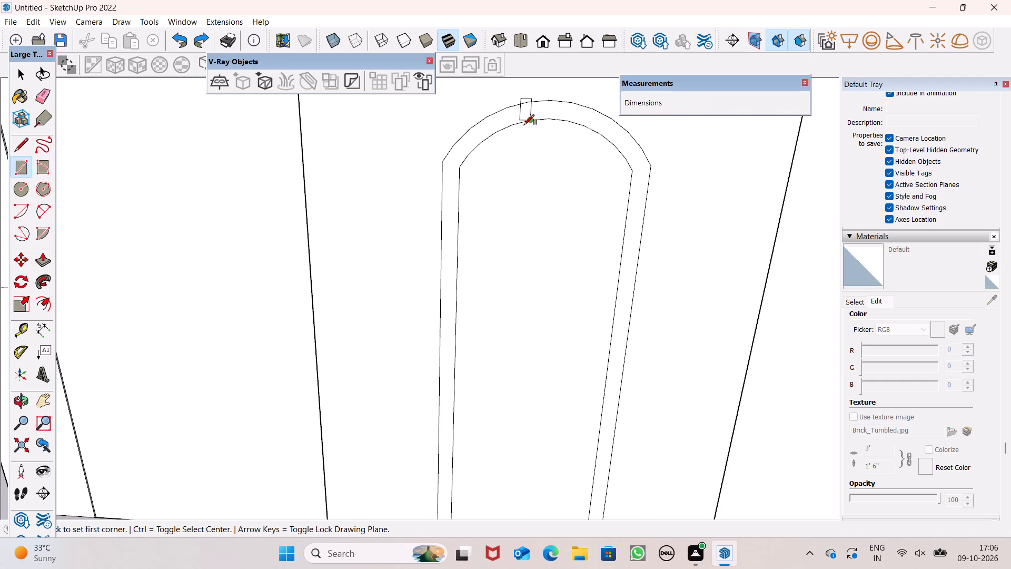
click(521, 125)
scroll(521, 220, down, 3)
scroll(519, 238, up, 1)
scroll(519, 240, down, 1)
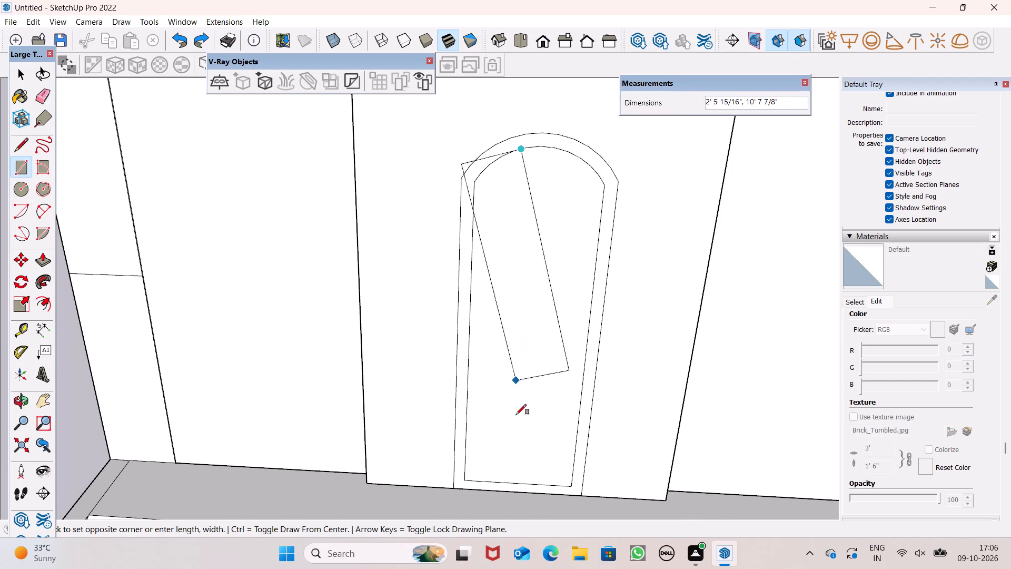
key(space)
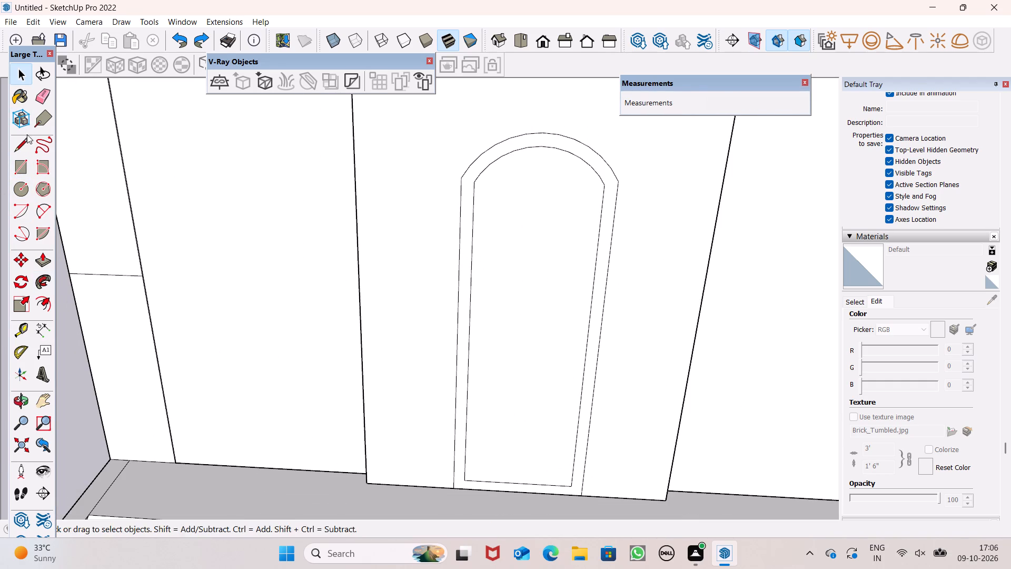
Draw two closely spaced vertical lines, each about 15' 7" long, left of the door's centre from the inner arch to its bottom edge.
drag(22, 143, 27, 142)
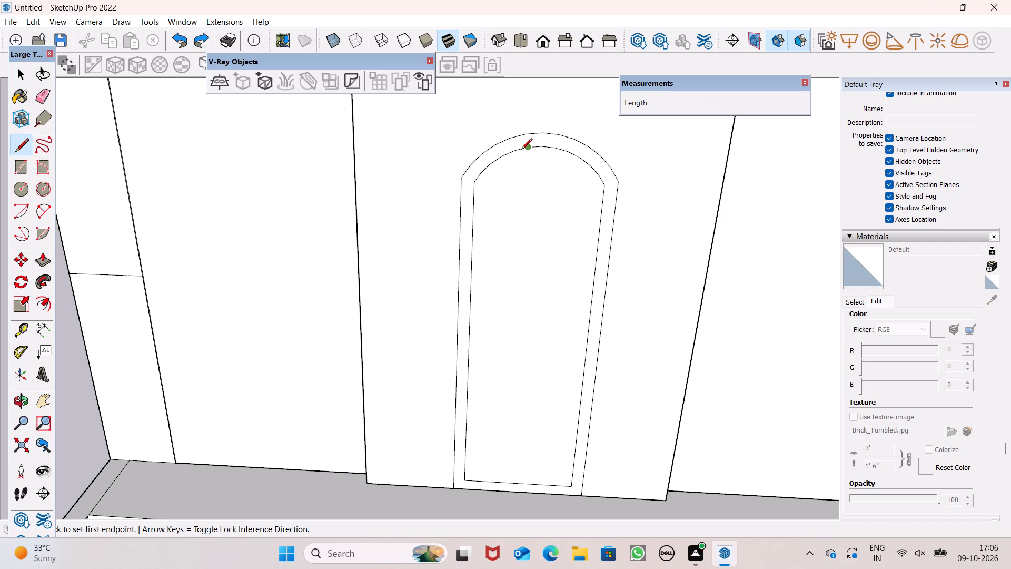
click(521, 150)
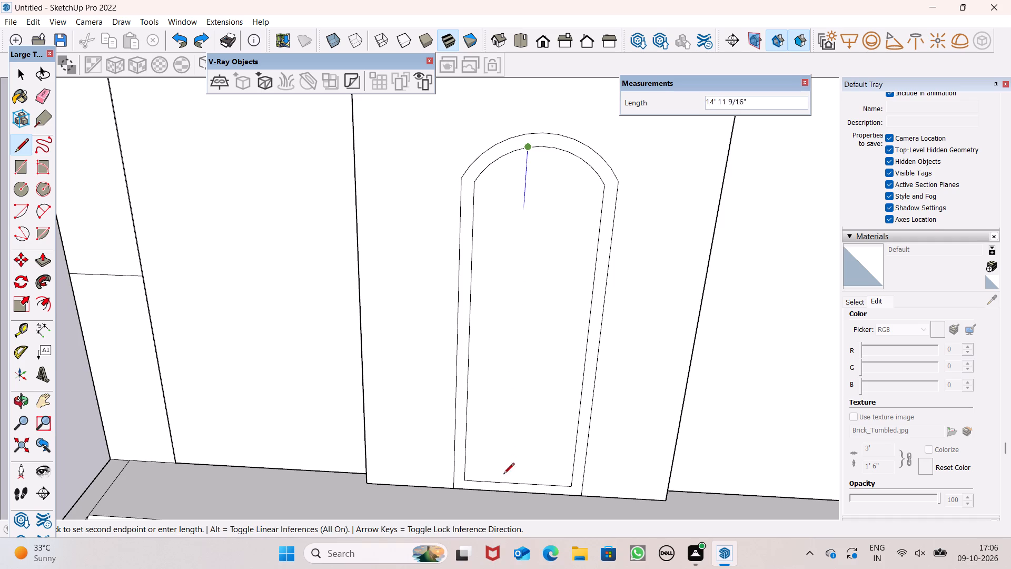
click(505, 482)
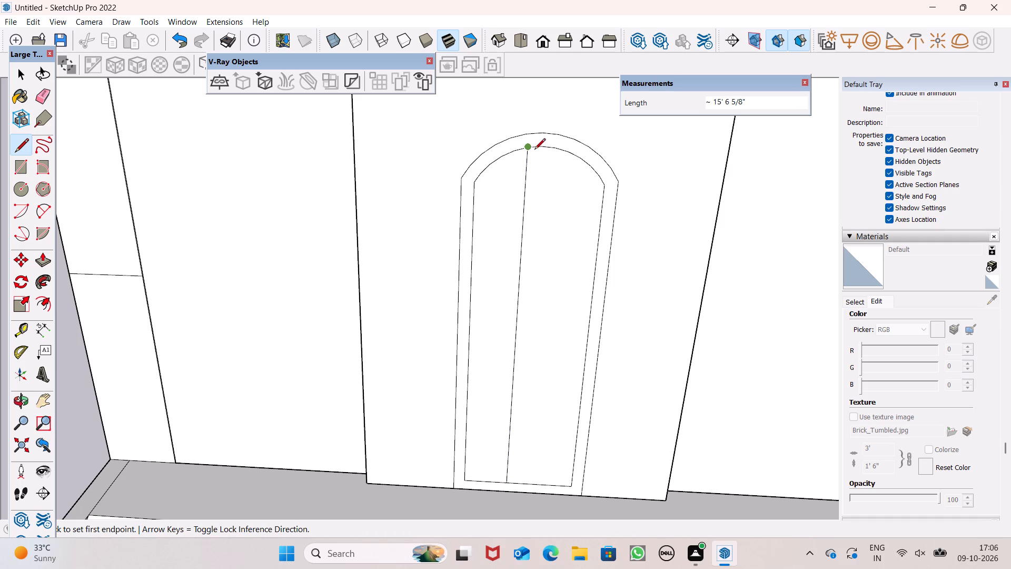
scroll(533, 150, up, 5)
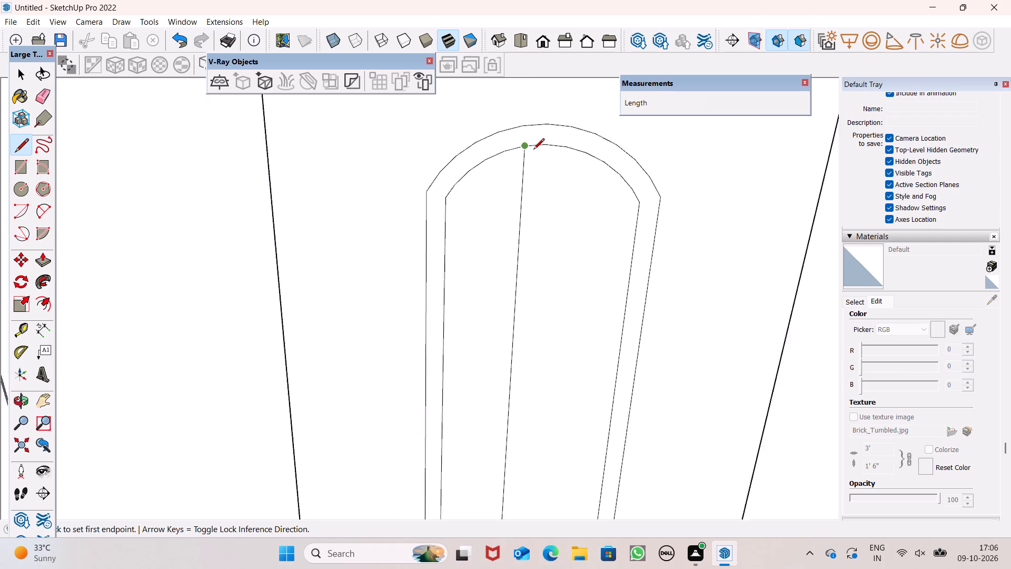
scroll(533, 150, up, 9)
click(536, 137)
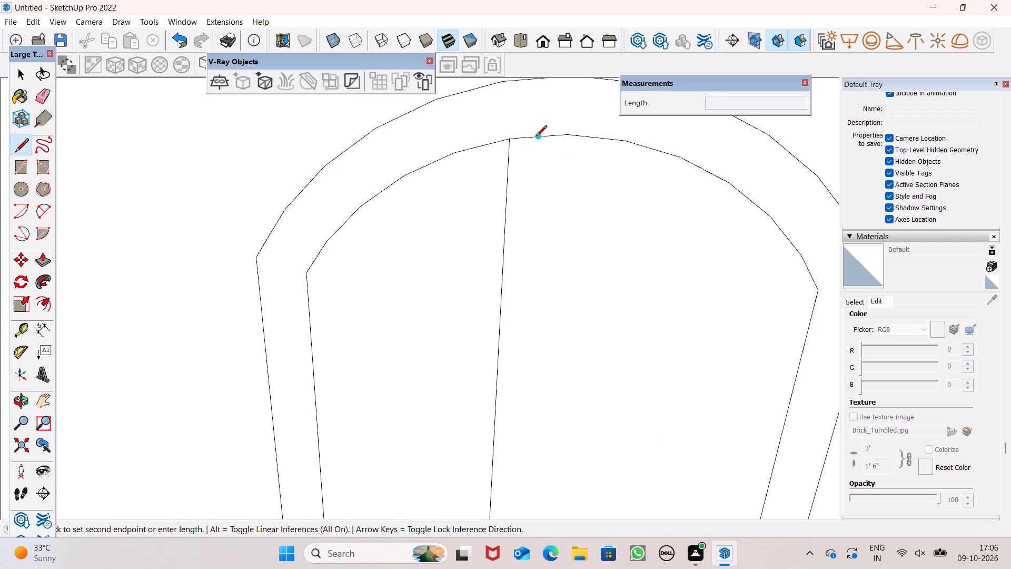
scroll(533, 192, down, 13)
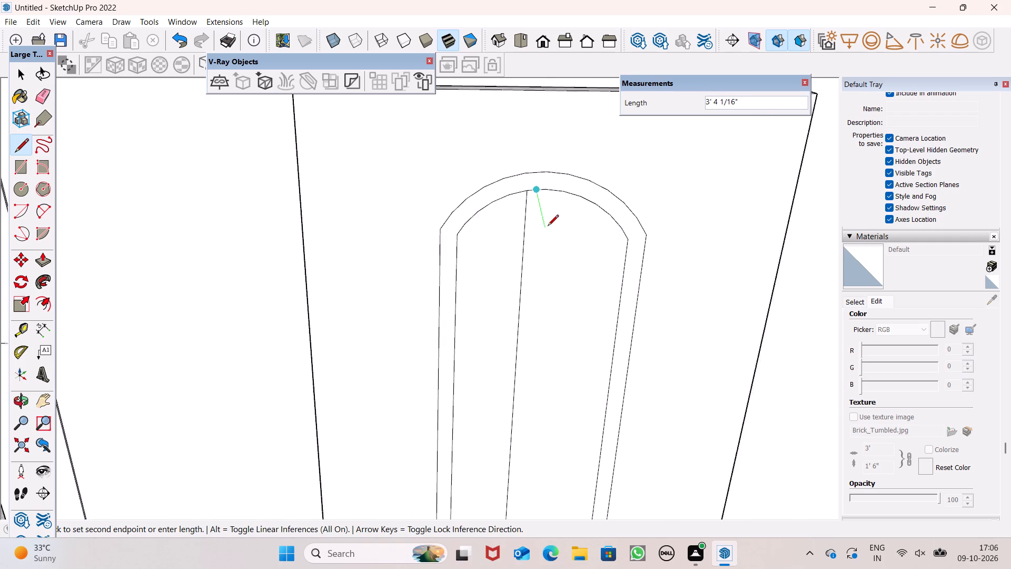
scroll(548, 227, down, 8)
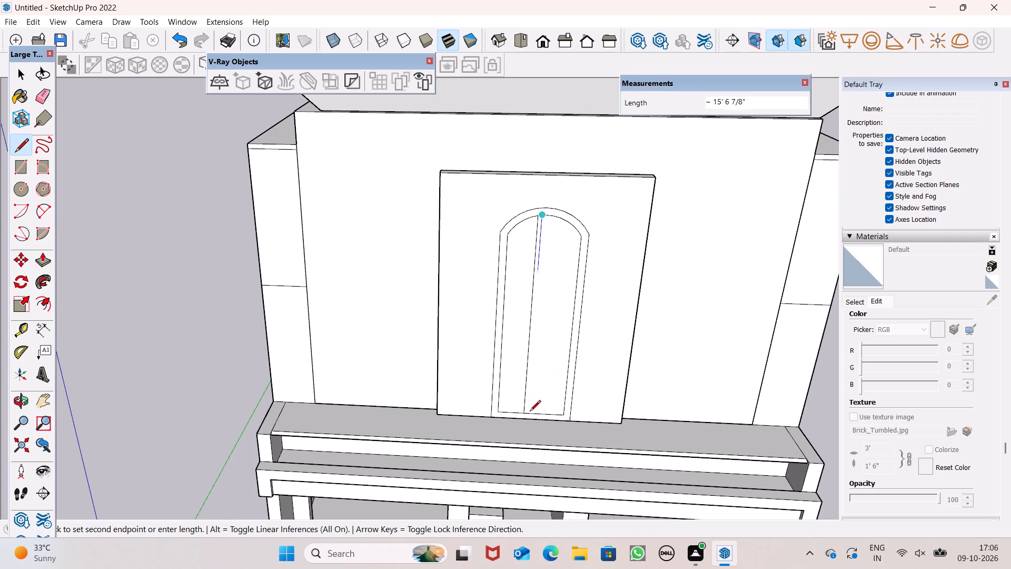
scroll(528, 415, up, 2)
scroll(526, 420, down, 1)
scroll(526, 421, up, 3)
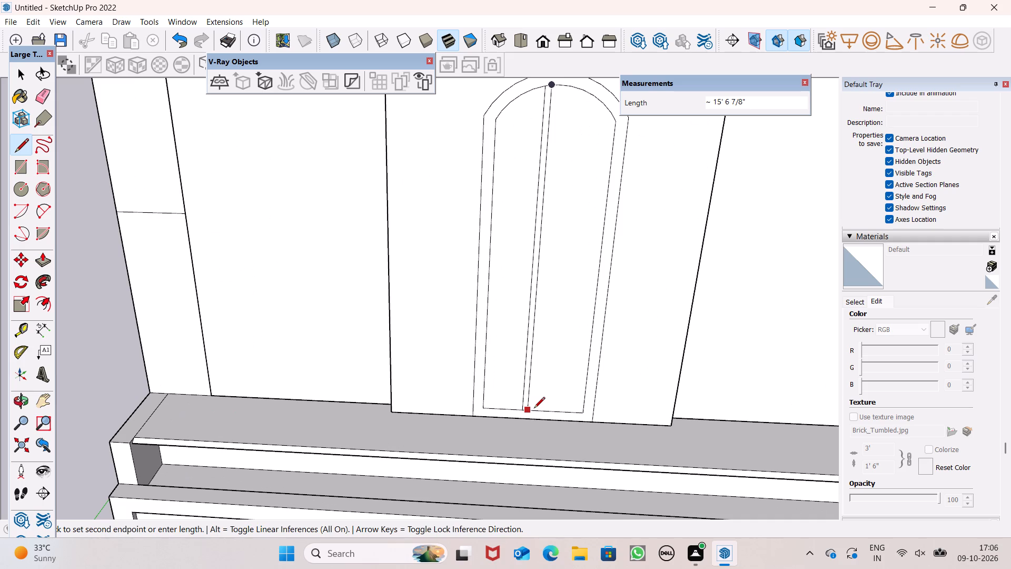
click(534, 408)
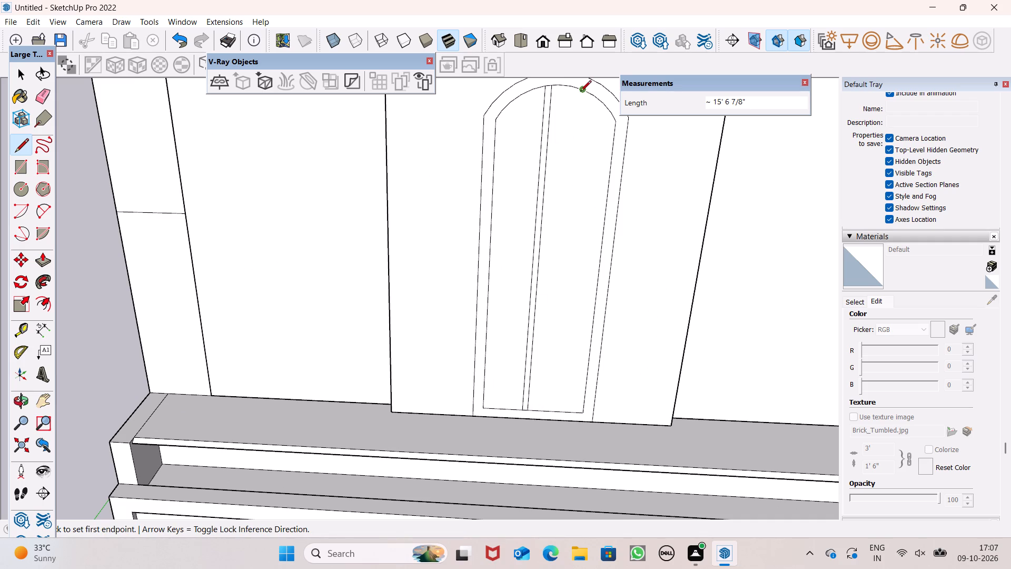
Draw a second pair of closely spaced vertical lines down the right half of the inner door face, about 15' 11" and 15' 4" long.
click(580, 92)
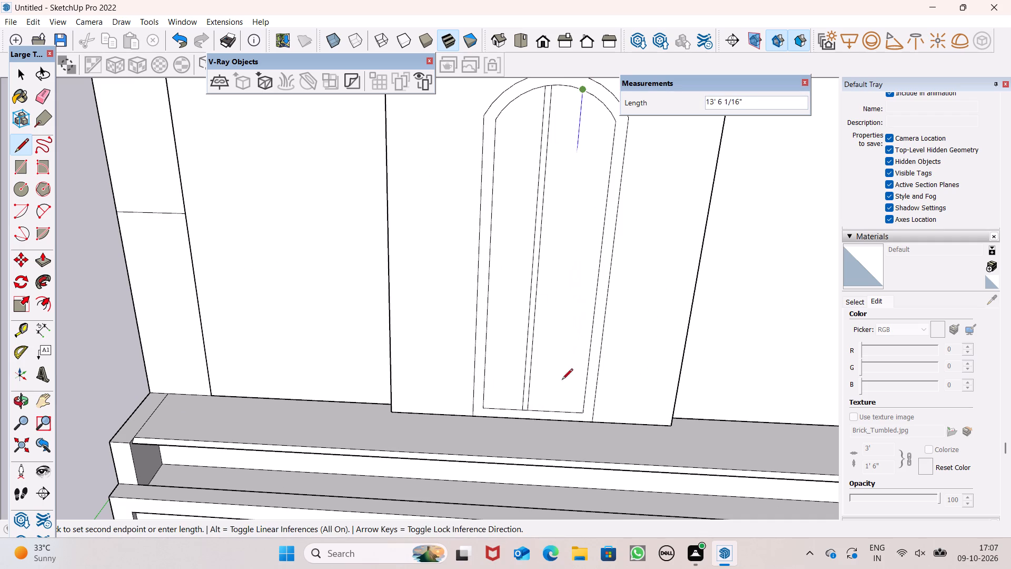
drag(551, 416, 551, 411)
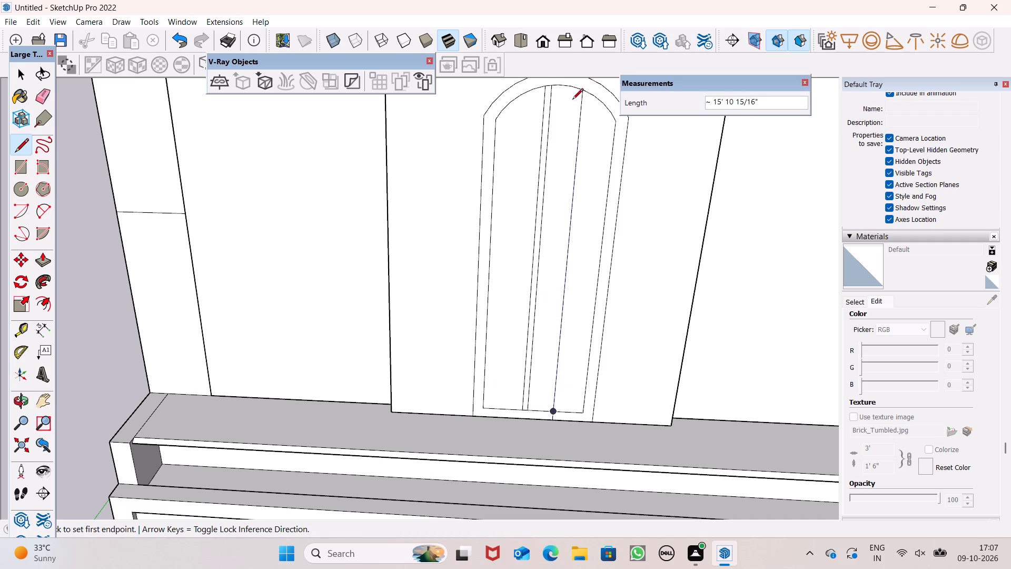
scroll(591, 91, up, 2)
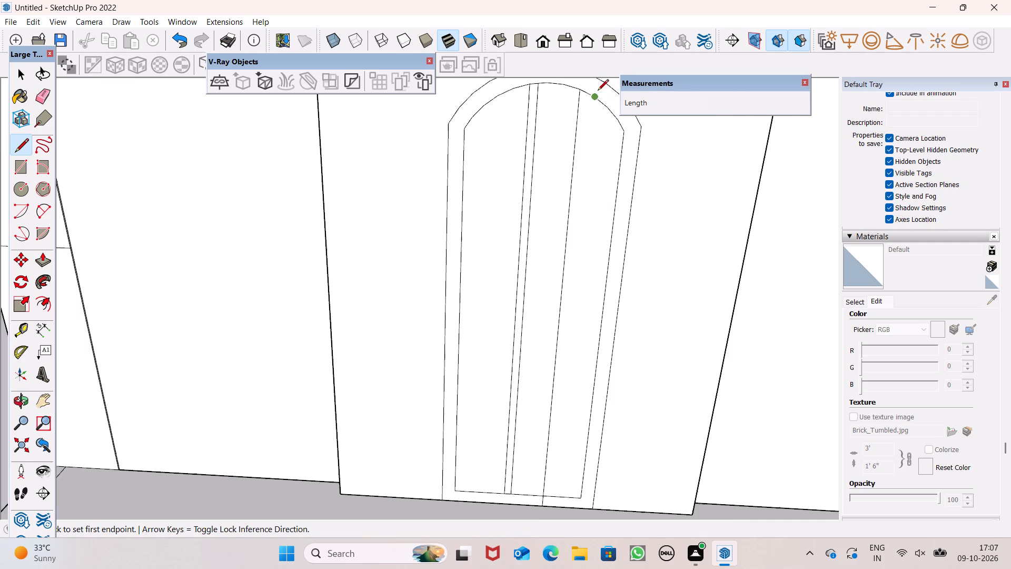
scroll(598, 91, up, 10)
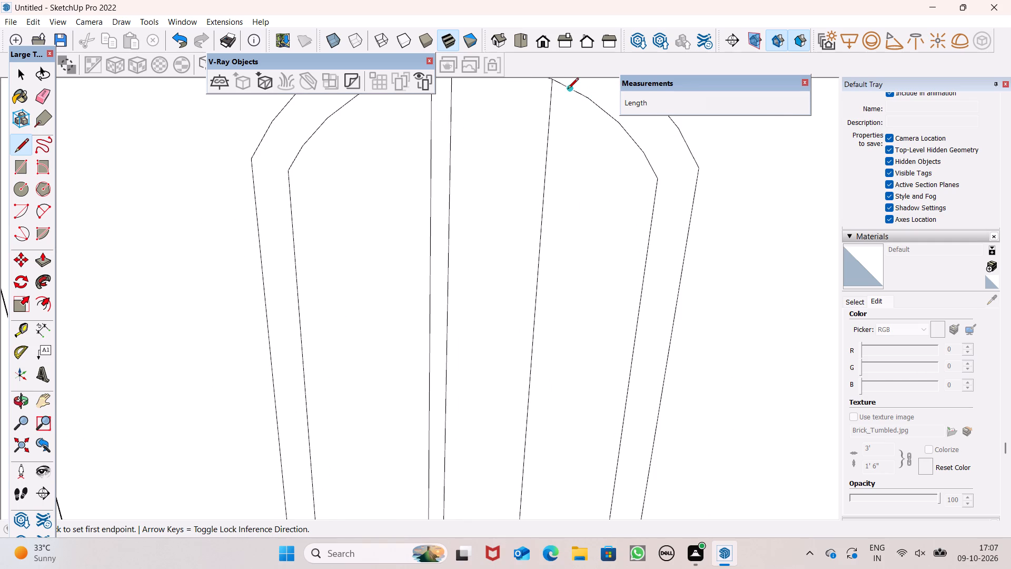
click(569, 89)
scroll(576, 183, down, 4)
scroll(582, 231, down, 4)
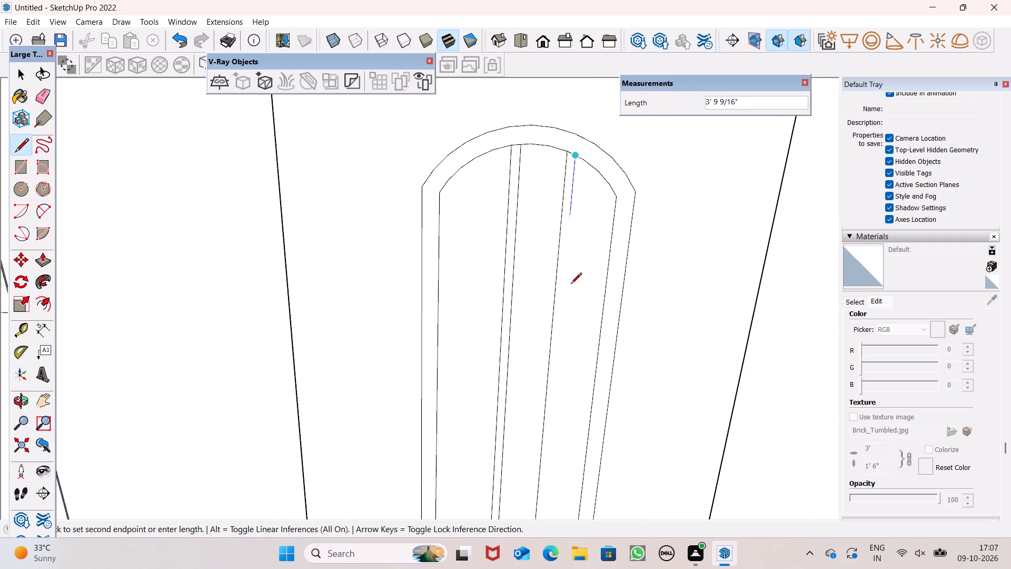
scroll(589, 260, down, 9)
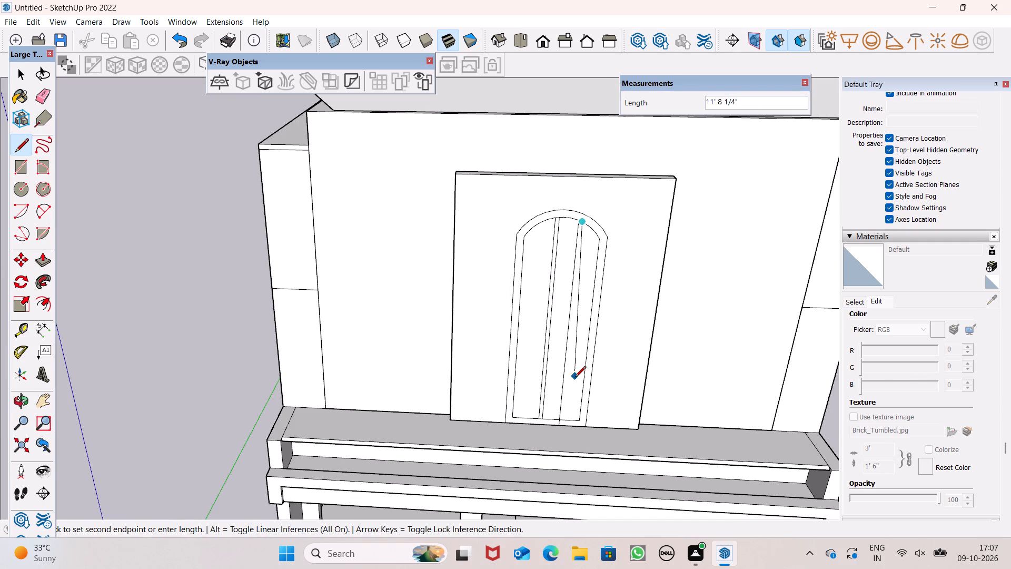
scroll(572, 395, up, 7)
scroll(558, 445, up, 6)
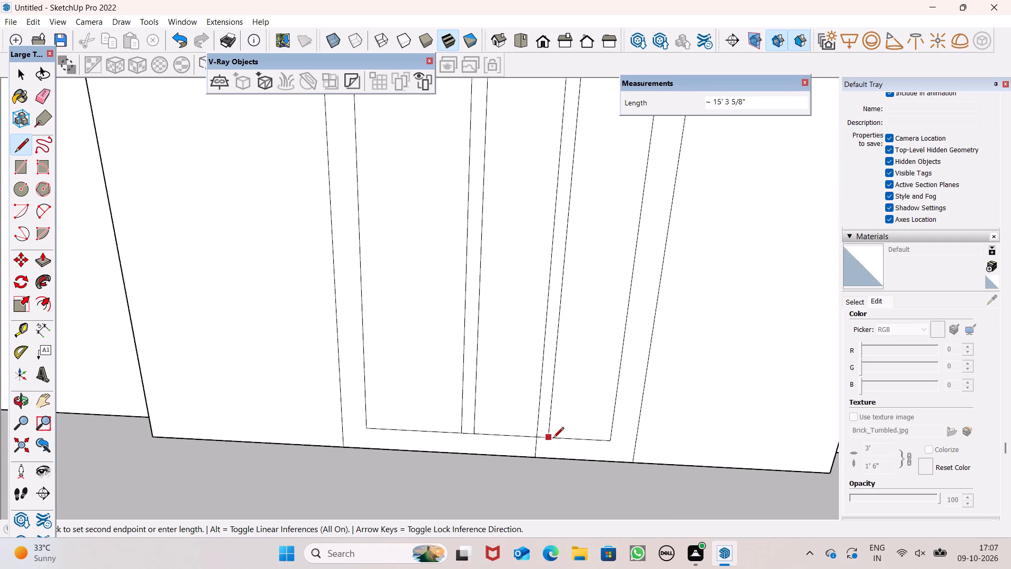
click(547, 436)
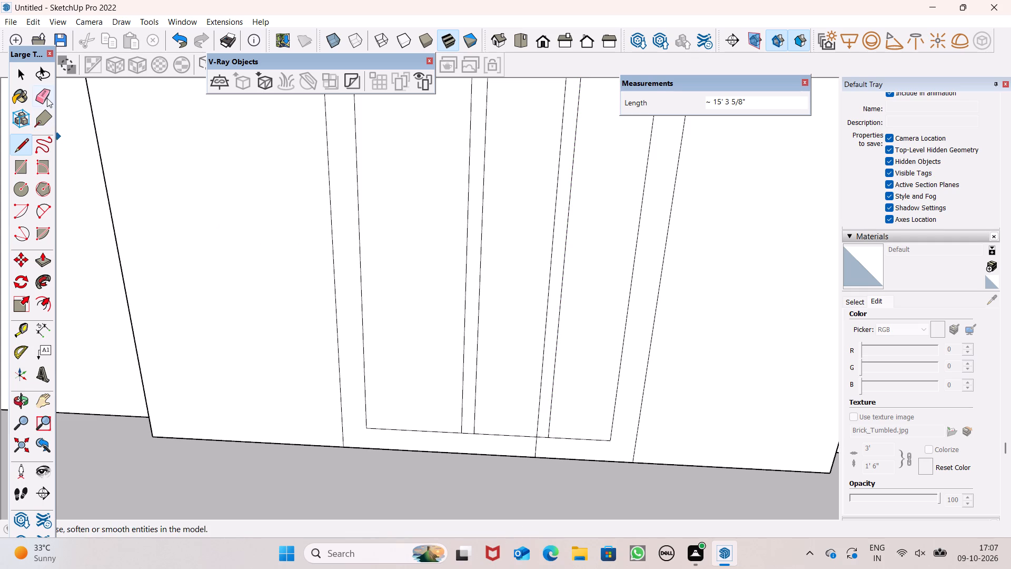
Erase the short line segment that overshoots the inner door outline into the bottom frame band.
click(47, 98)
drag(539, 448, 528, 447)
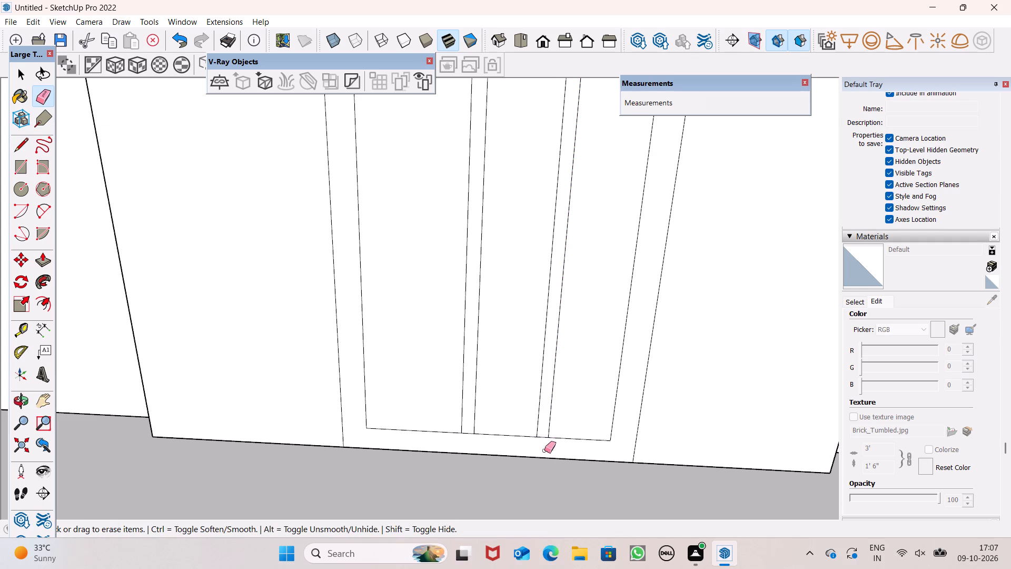
scroll(544, 452, down, 13)
key(space)
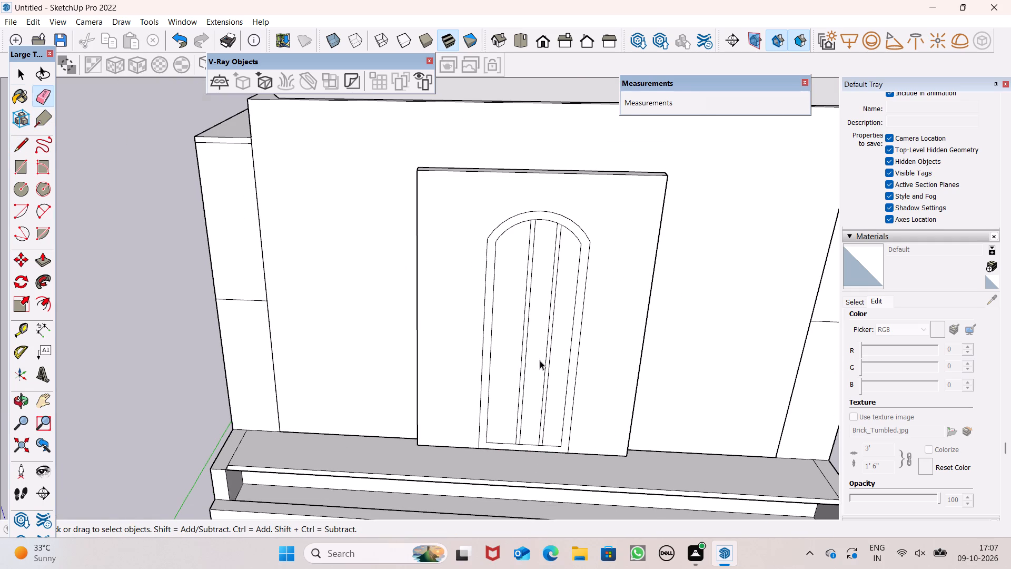
Move the left narrow vertical strip outward toward the door's left side so the two strips sit about evenly spaced.
scroll(540, 360, up, 4)
scroll(495, 393, up, 4)
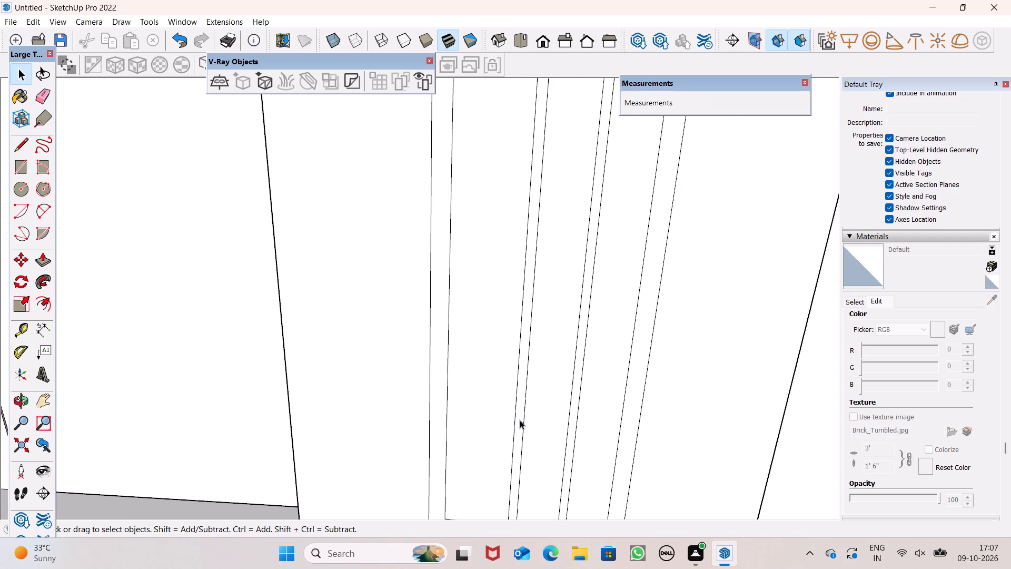
double_click(520, 420)
scroll(514, 420, down, 1)
key(m)
key(Return)
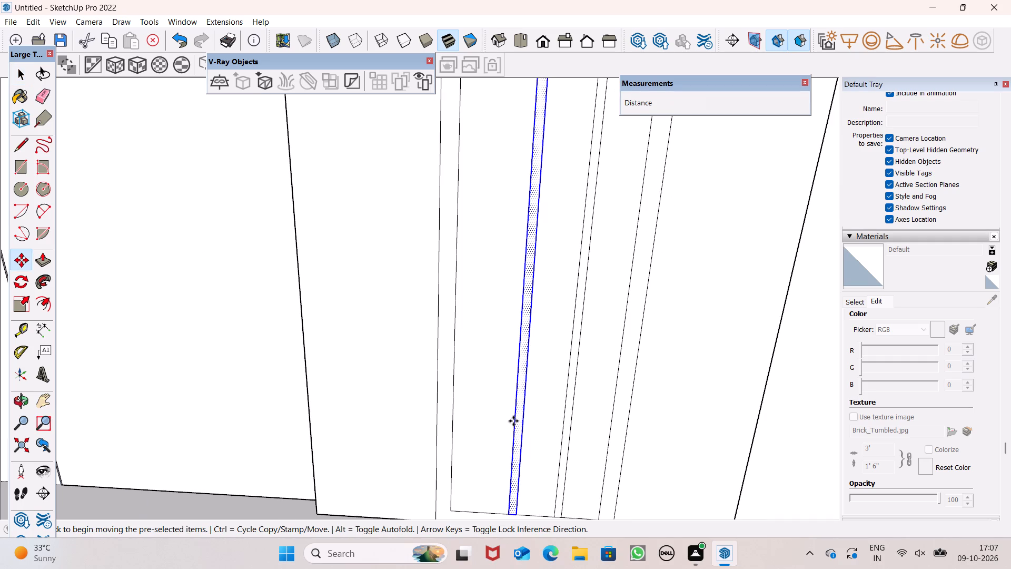
drag(520, 421, 509, 425)
scroll(509, 425, down, 6)
key(space)
scroll(516, 424, down, 5)
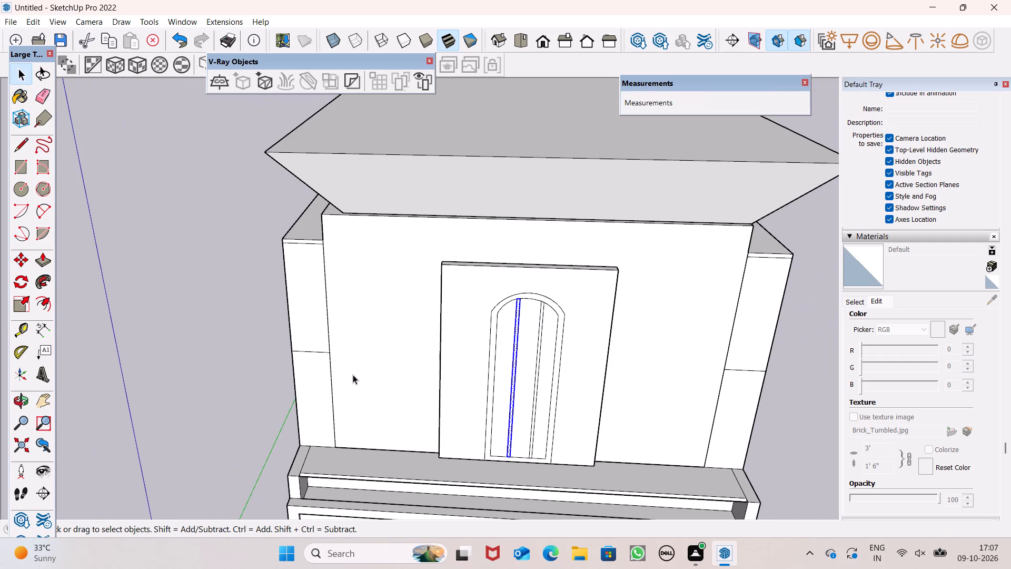
click(247, 344)
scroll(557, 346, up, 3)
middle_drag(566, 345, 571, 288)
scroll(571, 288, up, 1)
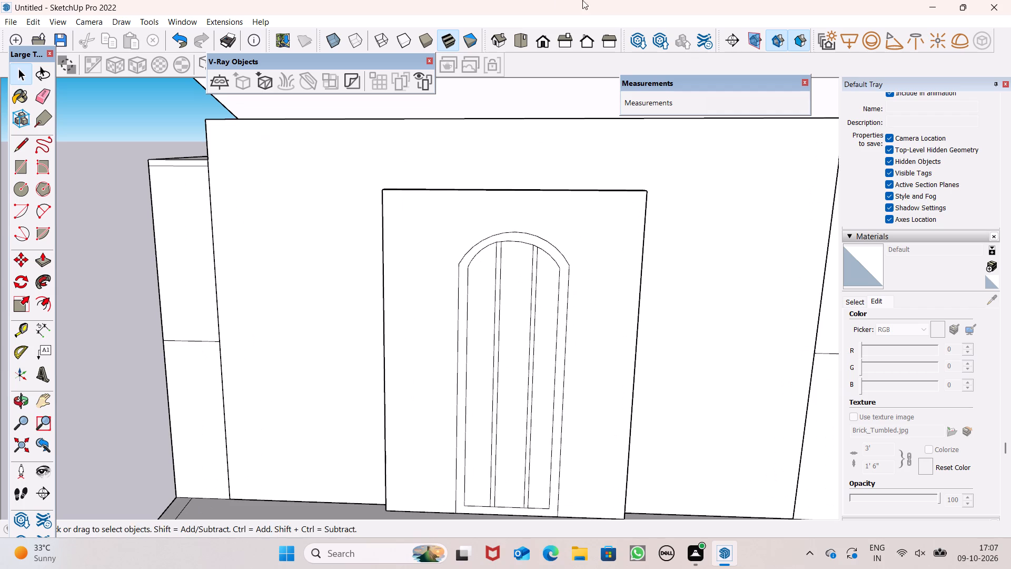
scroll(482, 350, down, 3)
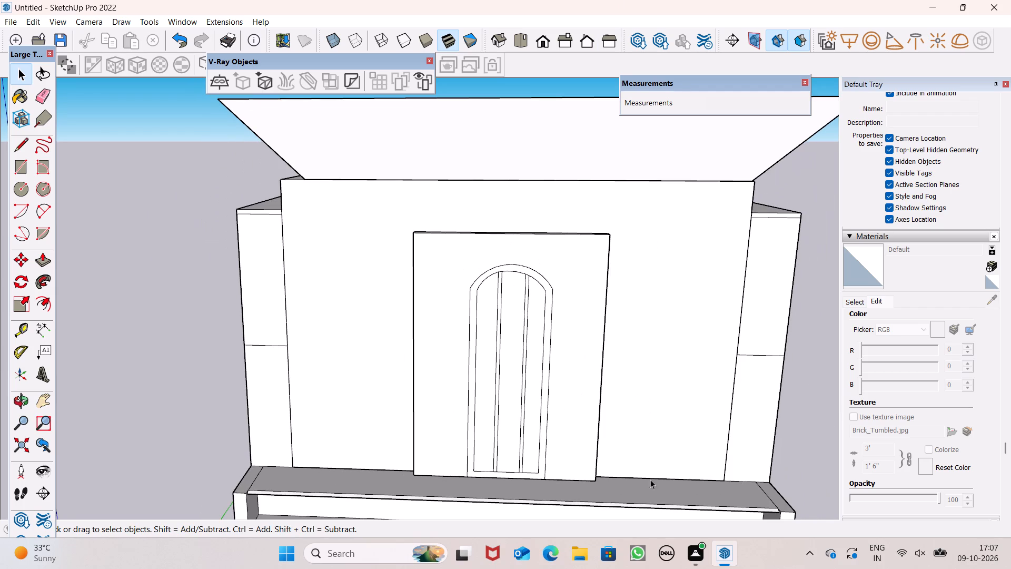
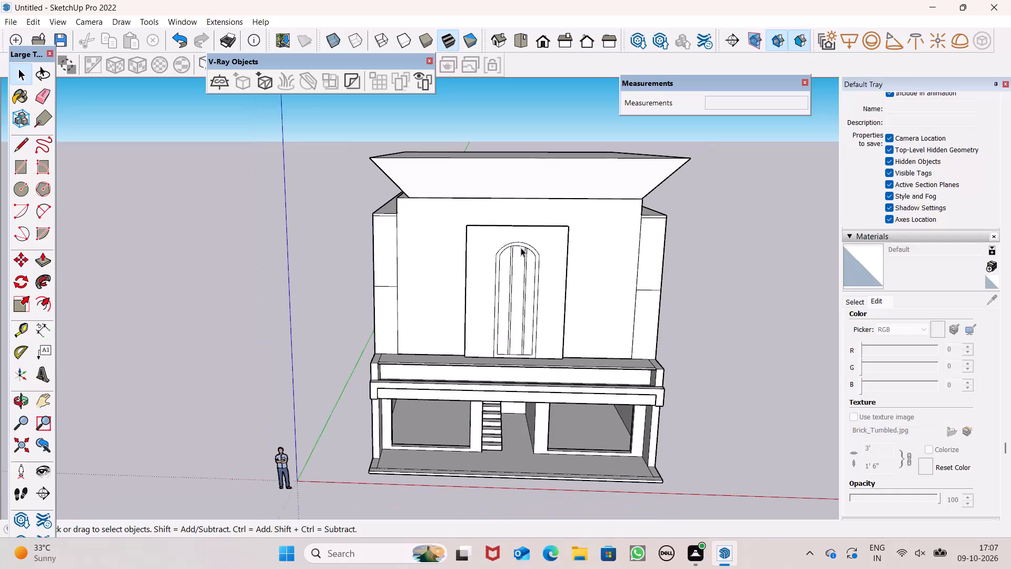
Draw a thin horizontal rectangle across the full width of the inner door face, about 4' 11" wide and 6 3/16" high, near mid-height.
middle_drag(552, 264, 600, 297)
scroll(657, 257, up, 3)
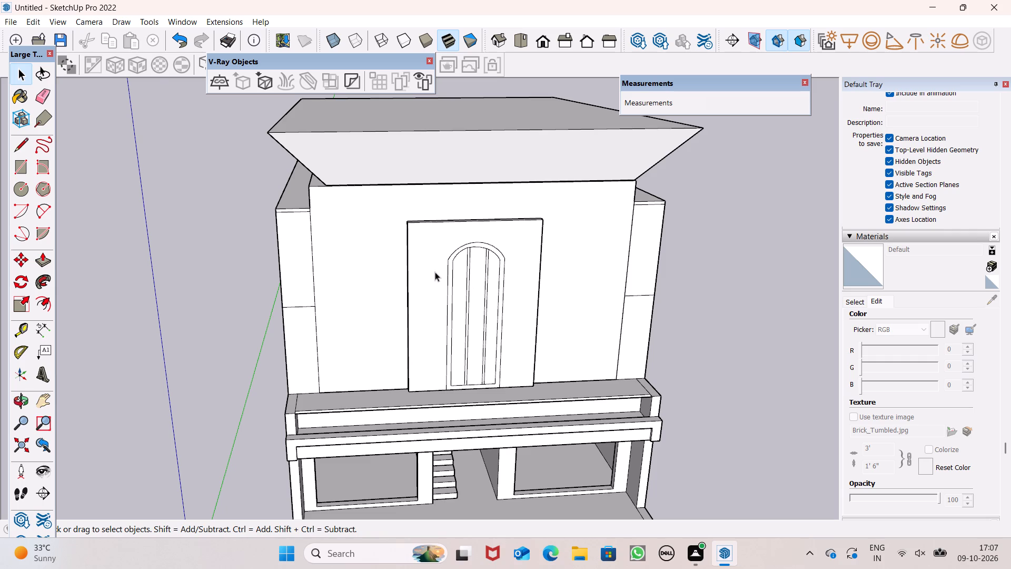
scroll(426, 256, down, 2)
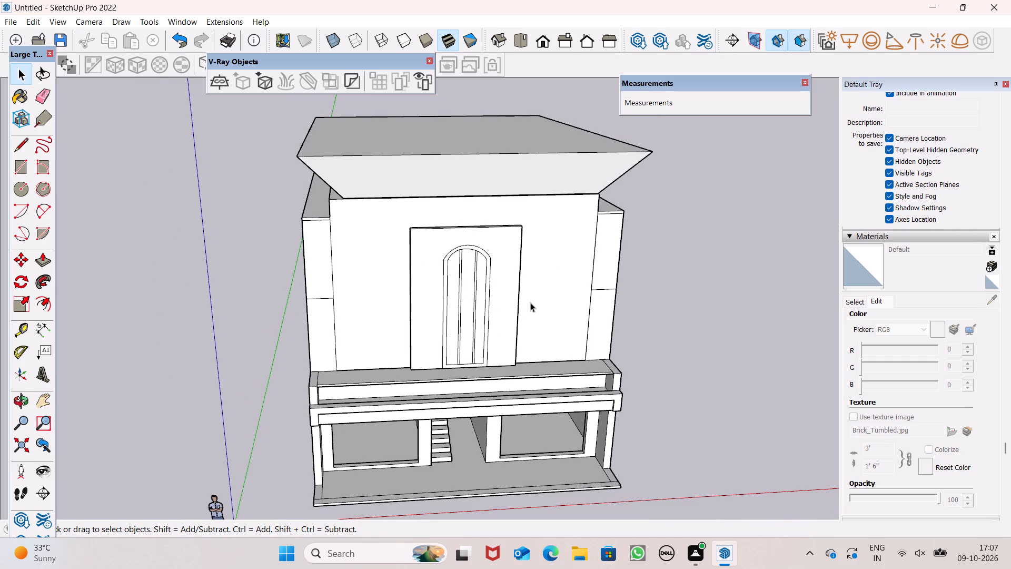
scroll(532, 302, up, 2)
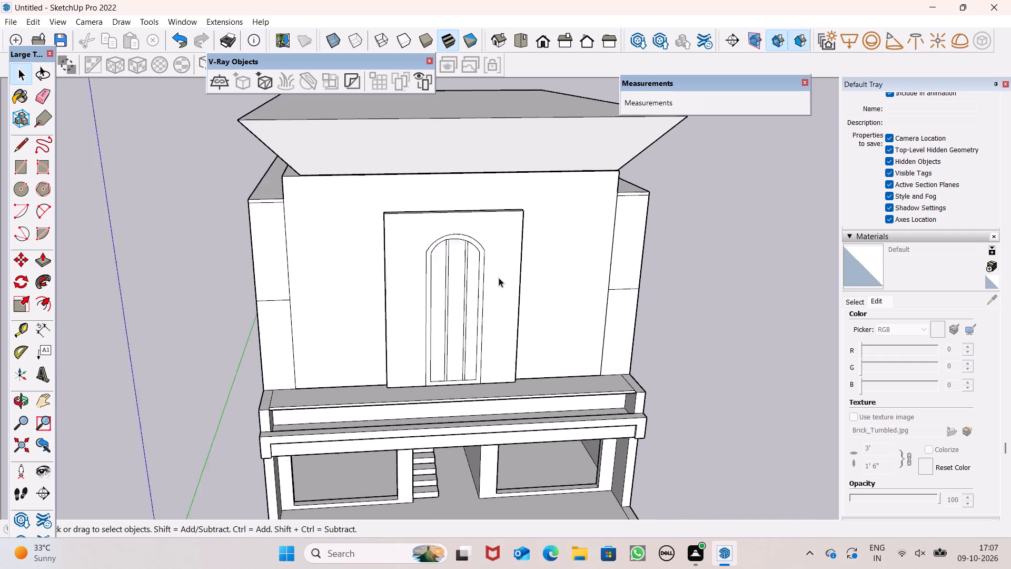
scroll(499, 278, up, 3)
click(24, 172)
middle_drag(530, 354, 486, 338)
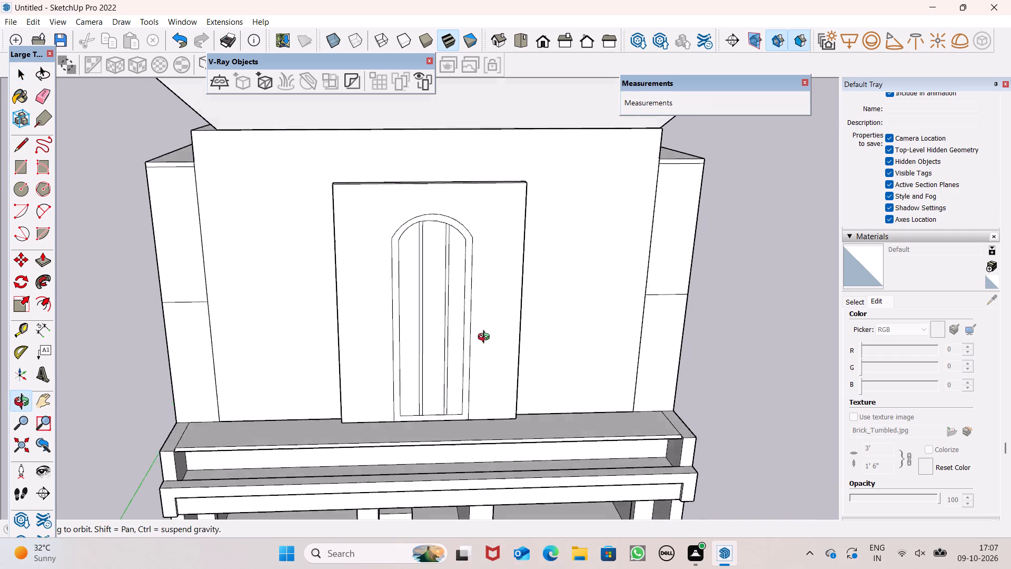
middle_drag(486, 338, 467, 329)
scroll(467, 329, up, 1)
scroll(422, 322, down, 1)
scroll(422, 322, up, 1)
scroll(422, 322, down, 1)
scroll(422, 322, up, 5)
scroll(351, 280, up, 5)
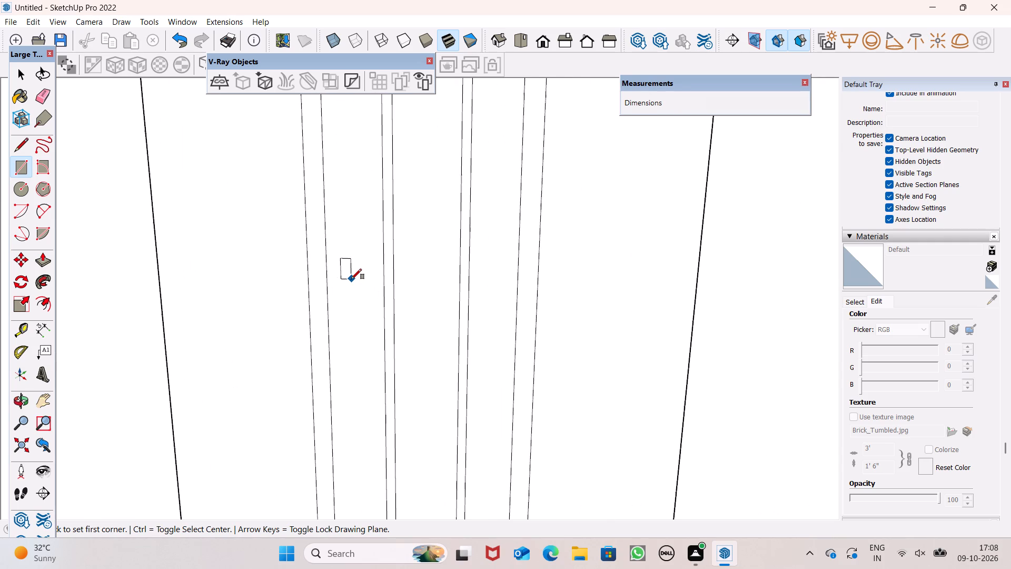
scroll(340, 273, down, 5)
scroll(345, 287, up, 1)
scroll(354, 265, down, 5)
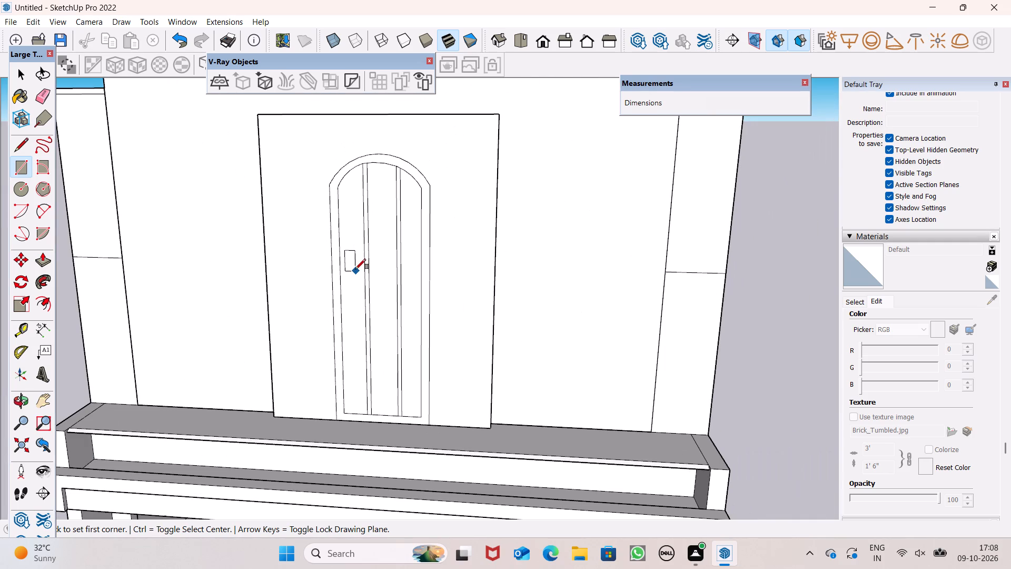
click(342, 264)
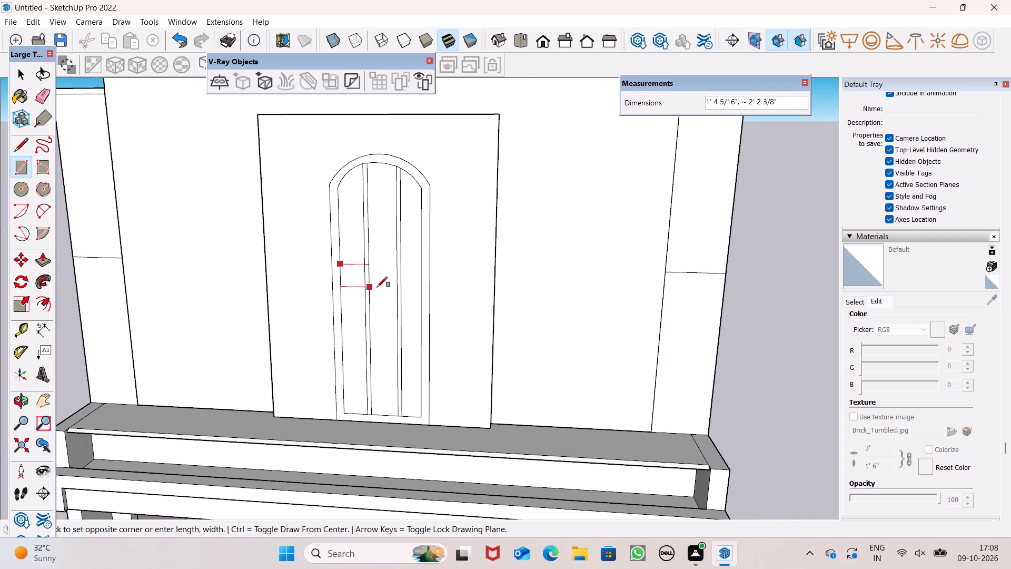
scroll(423, 279, up, 6)
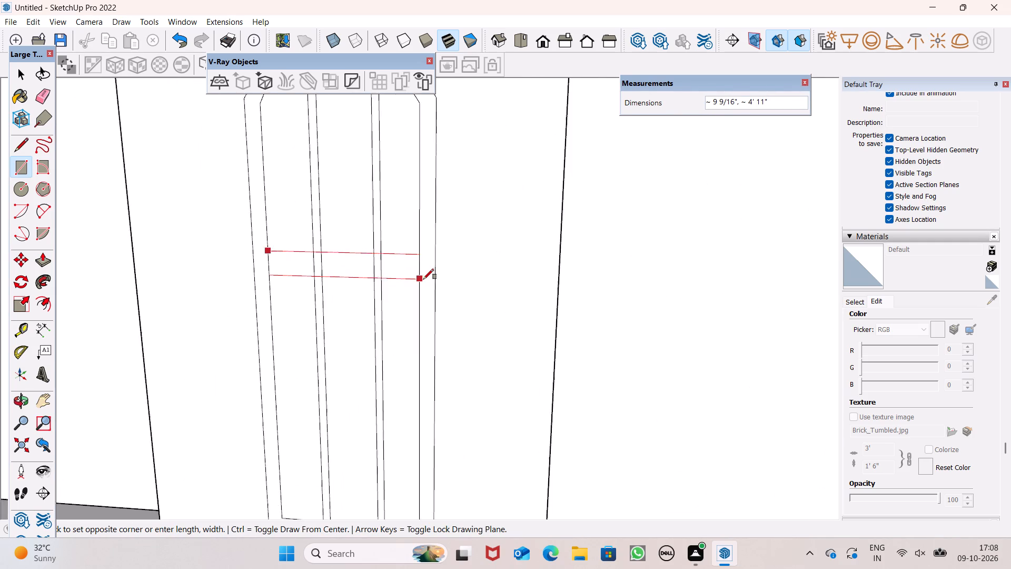
scroll(423, 279, up, 6)
click(416, 263)
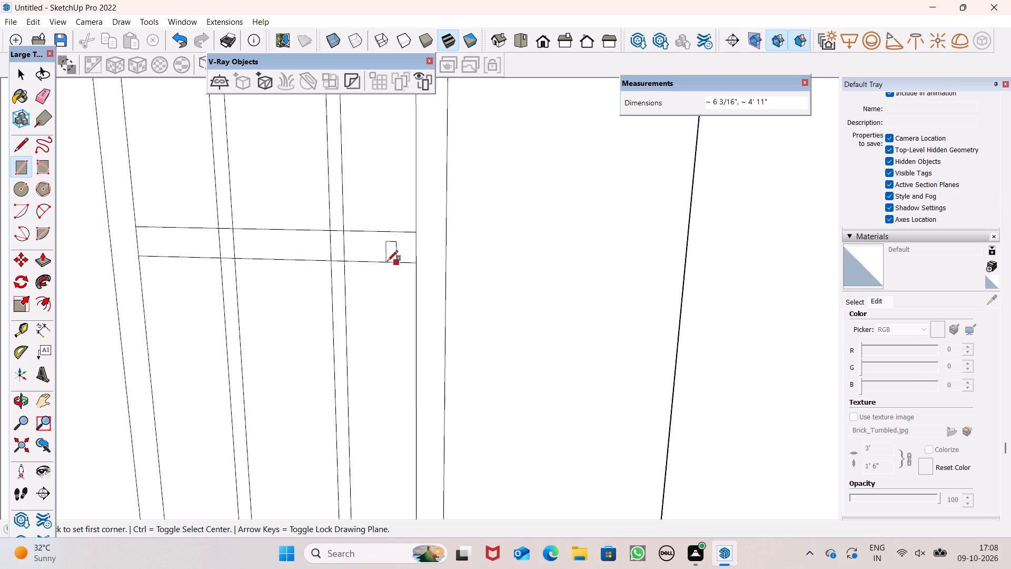
key(space)
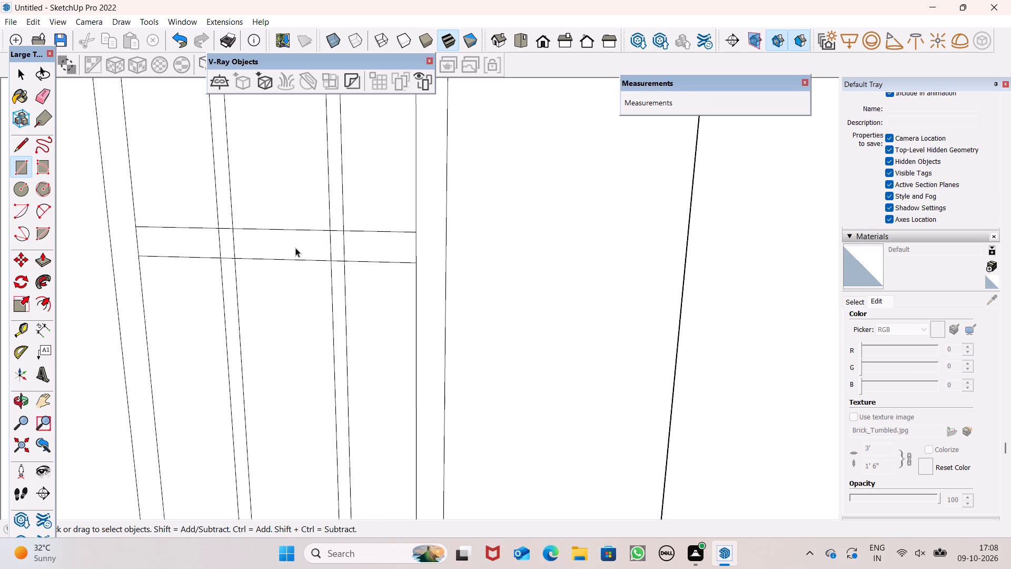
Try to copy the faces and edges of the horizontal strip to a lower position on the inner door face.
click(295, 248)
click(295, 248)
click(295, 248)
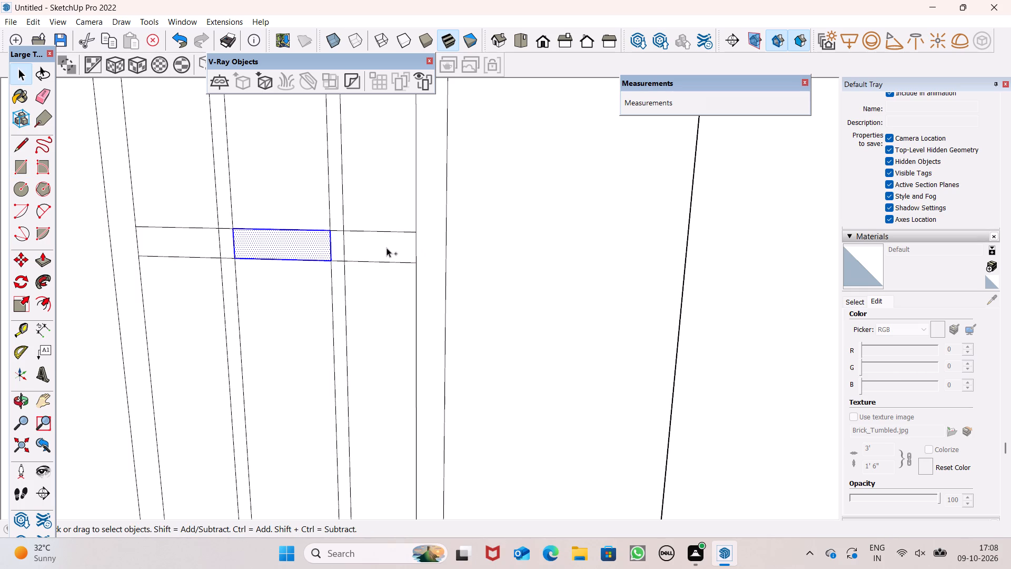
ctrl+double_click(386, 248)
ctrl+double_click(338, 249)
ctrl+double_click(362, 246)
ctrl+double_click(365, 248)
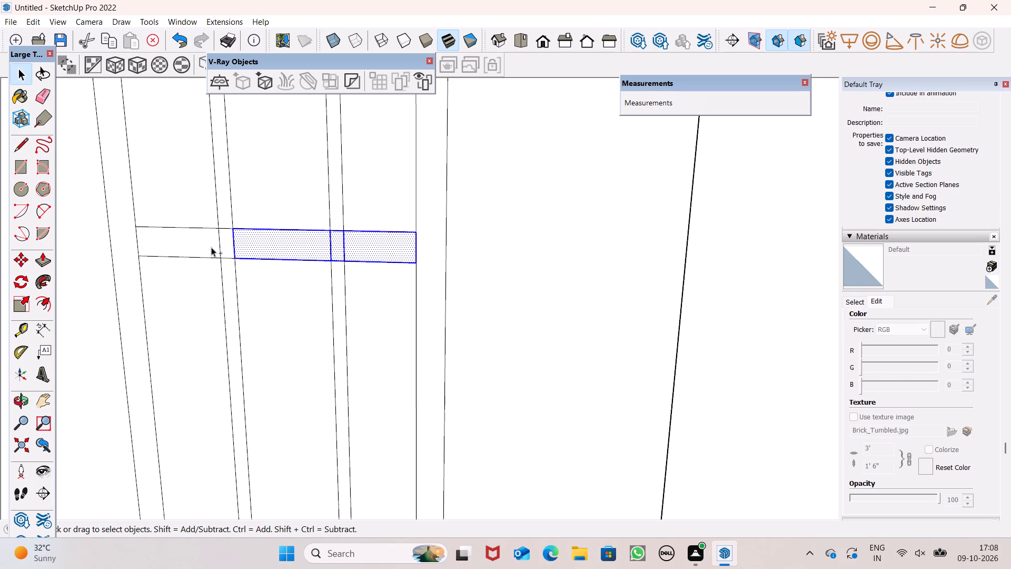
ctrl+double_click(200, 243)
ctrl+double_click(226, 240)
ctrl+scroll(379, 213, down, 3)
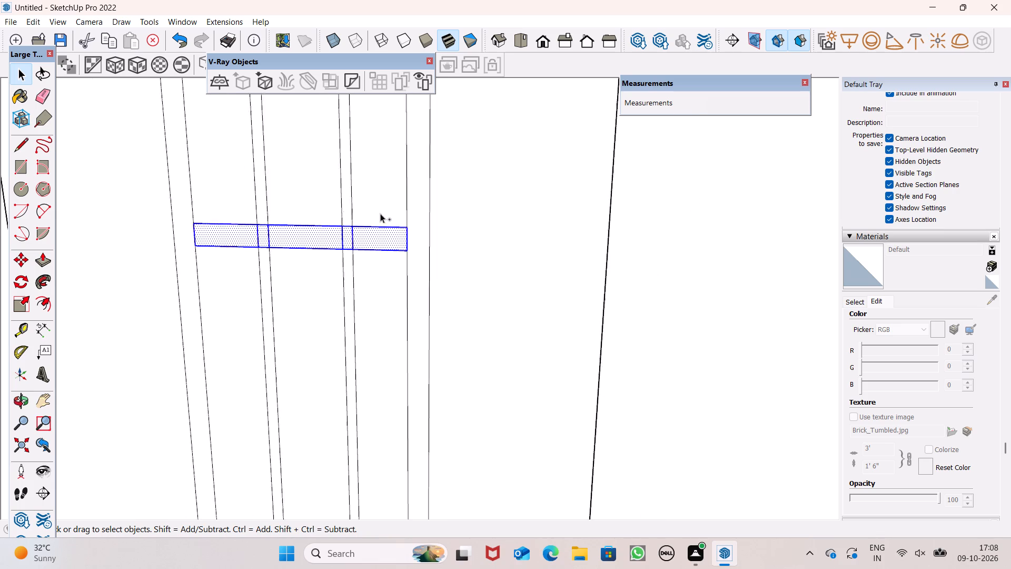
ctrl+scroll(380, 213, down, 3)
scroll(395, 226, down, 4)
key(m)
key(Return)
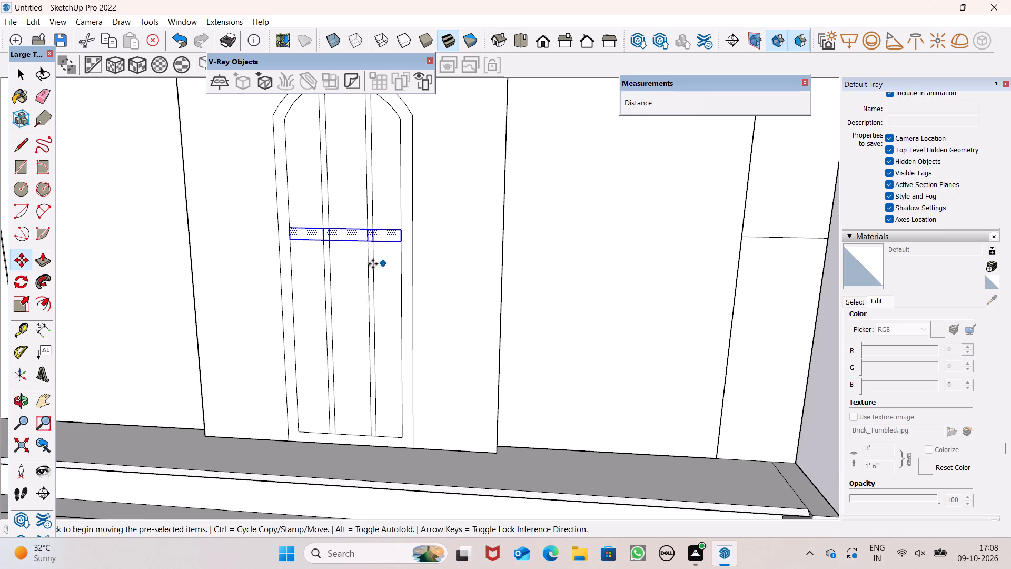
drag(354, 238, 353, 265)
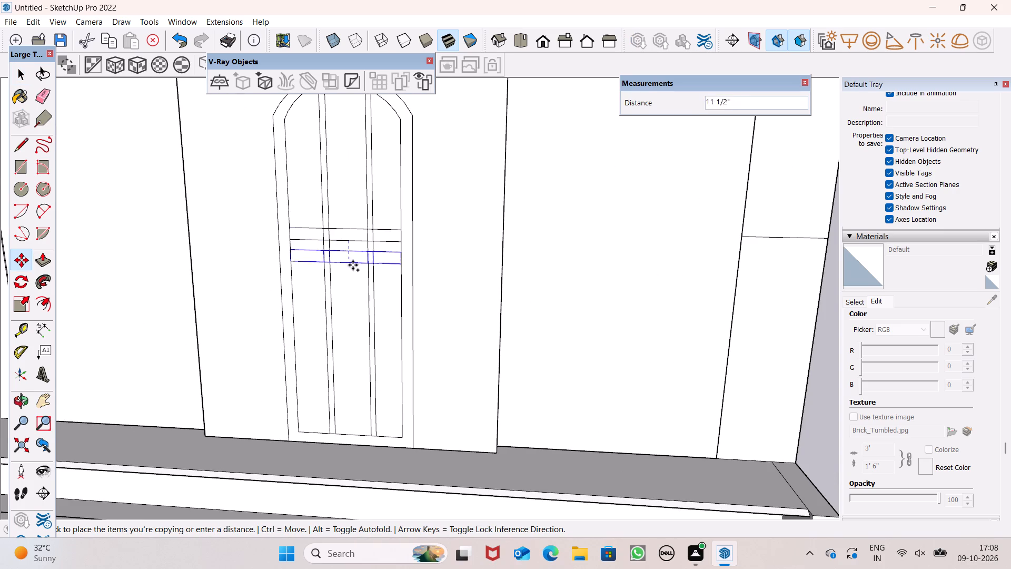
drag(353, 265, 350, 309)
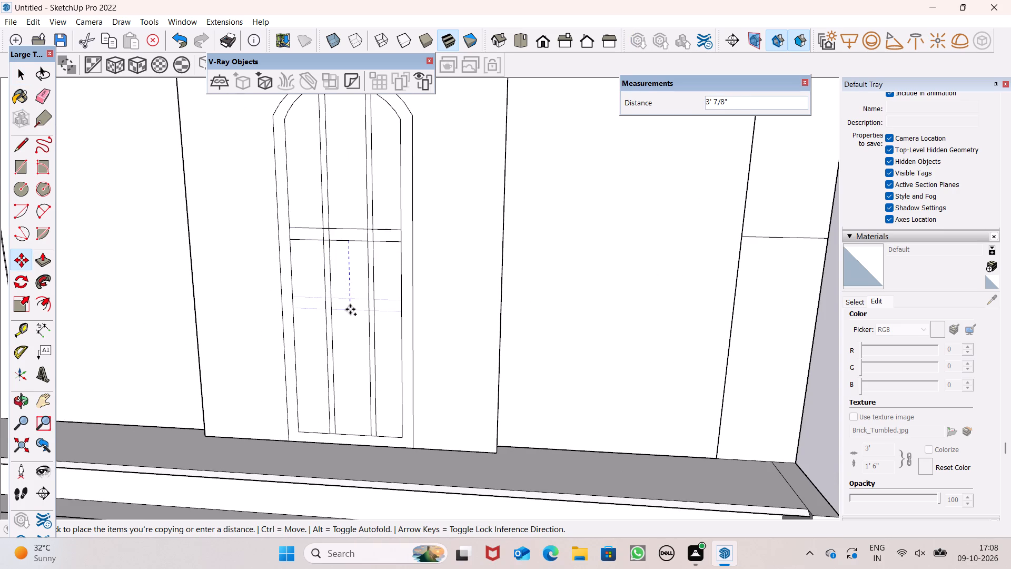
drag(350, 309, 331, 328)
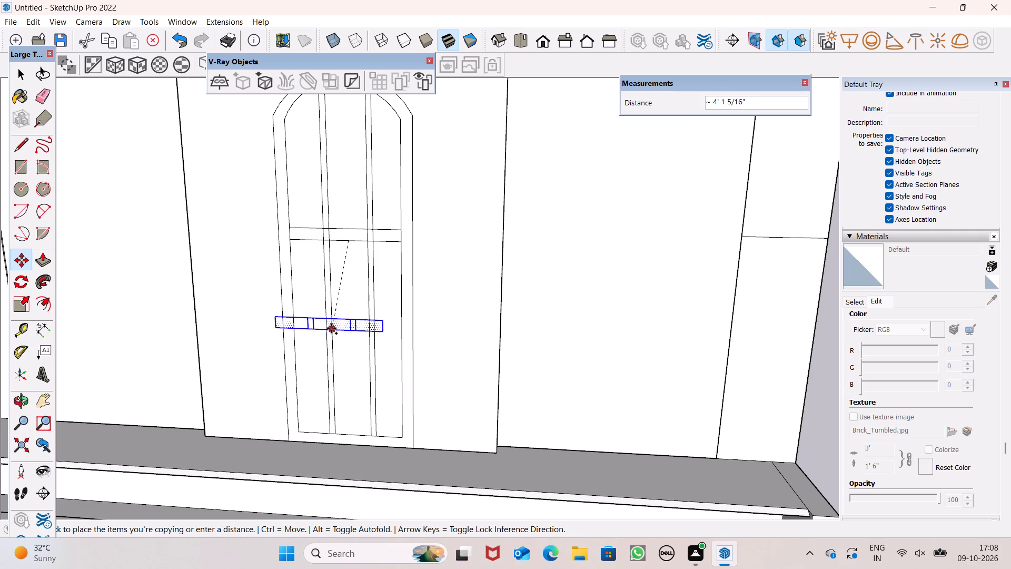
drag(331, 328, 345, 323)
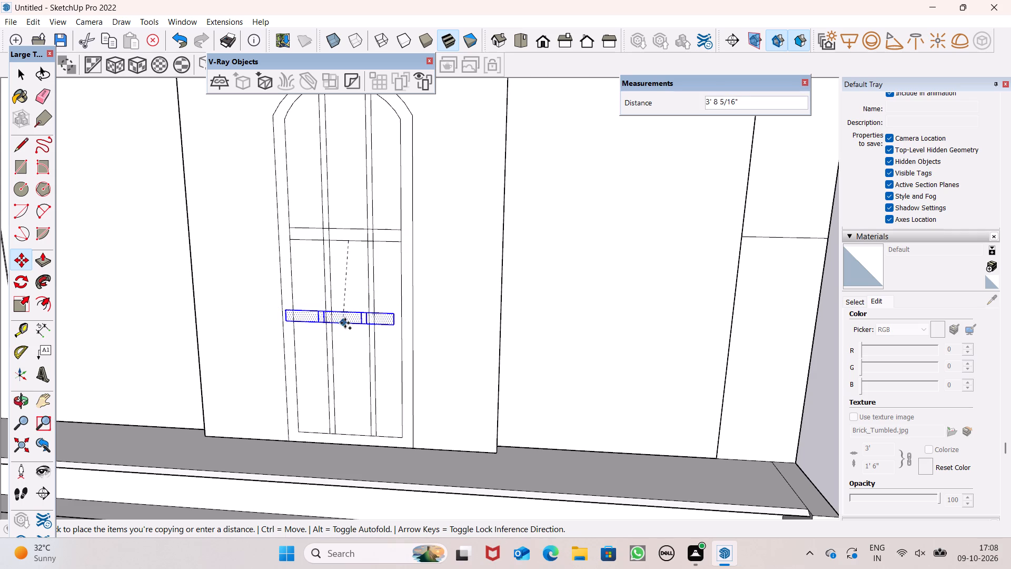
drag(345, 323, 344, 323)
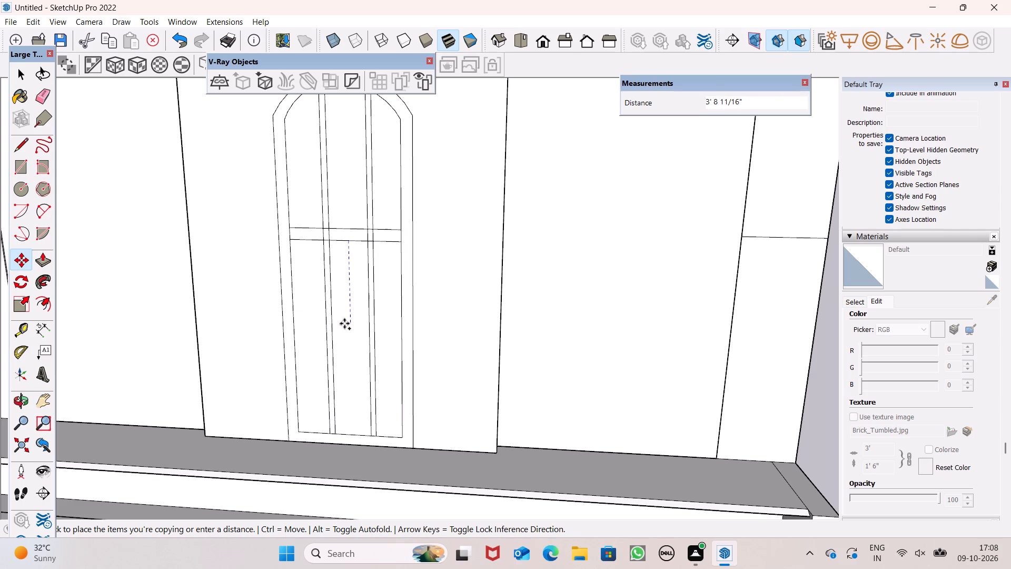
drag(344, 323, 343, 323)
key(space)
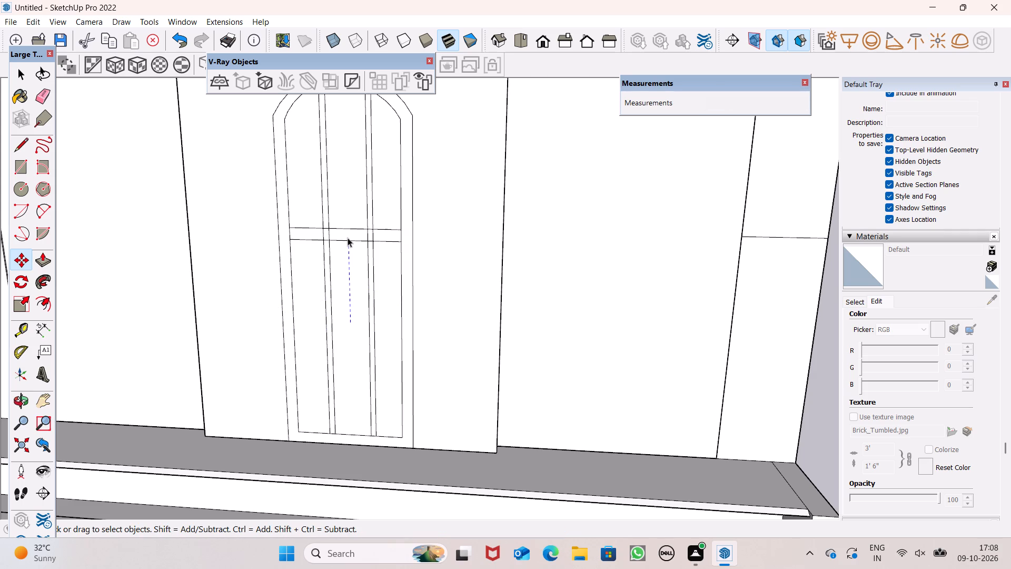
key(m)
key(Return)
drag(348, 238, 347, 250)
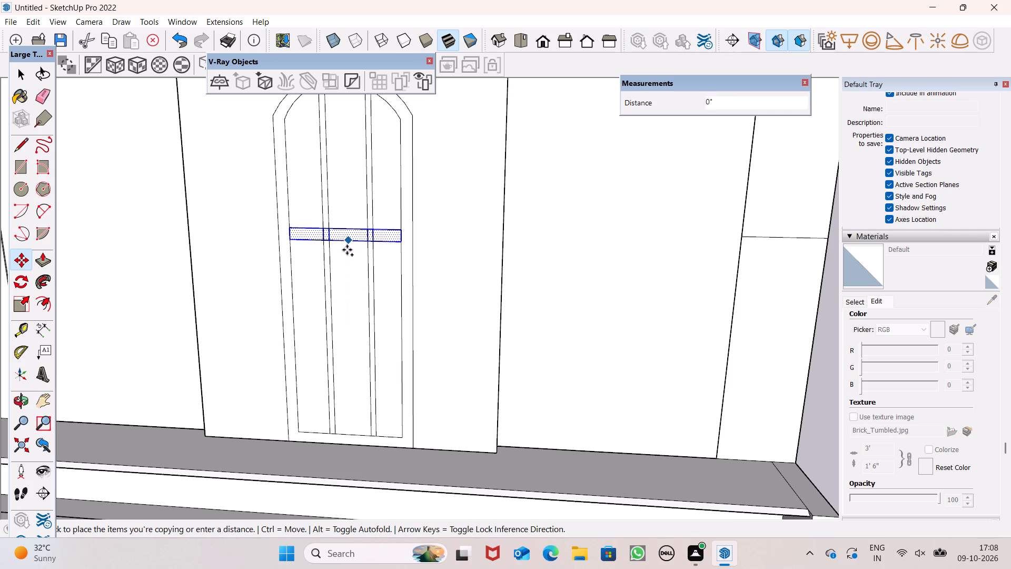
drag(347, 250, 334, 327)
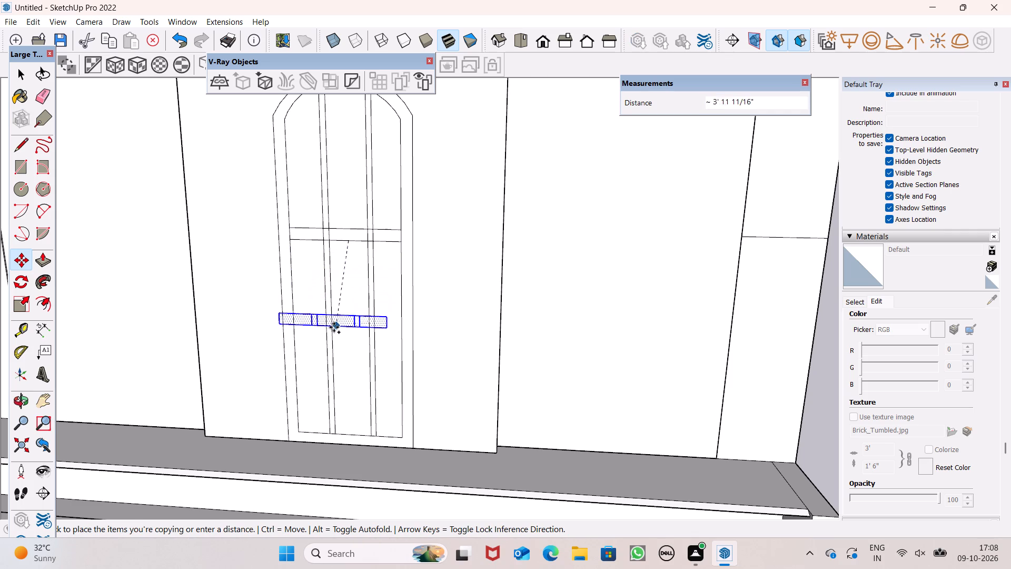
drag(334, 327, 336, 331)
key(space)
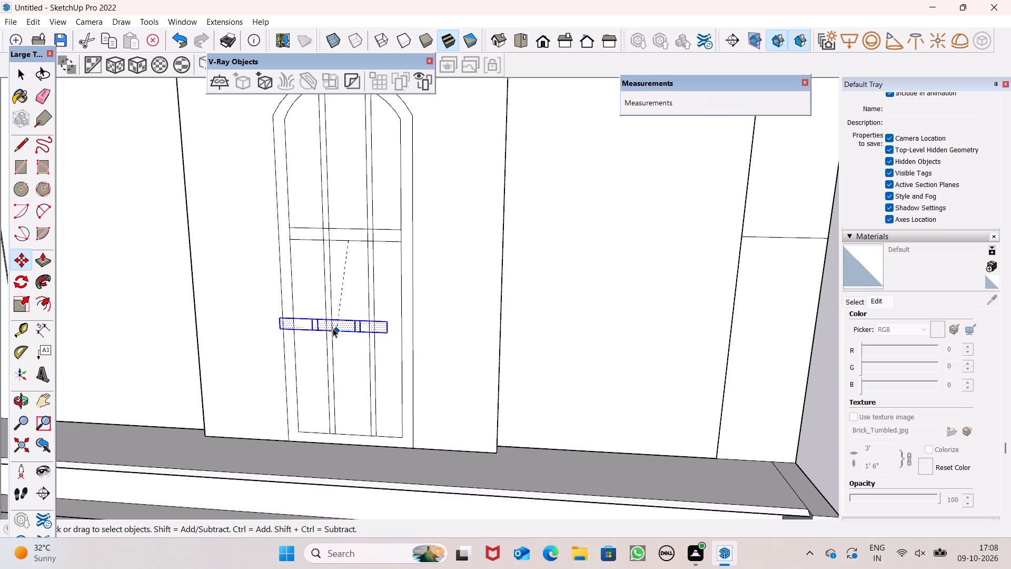
Draw two more horizontal strips below the first, each spanning the inner door face at about 4' 11", the upper one about 5 11/16" high.
scroll(402, 298, down, 6)
middle_drag(492, 322, 532, 306)
scroll(534, 303, up, 1)
drag(820, 344, 806, 342)
scroll(557, 318, up, 3)
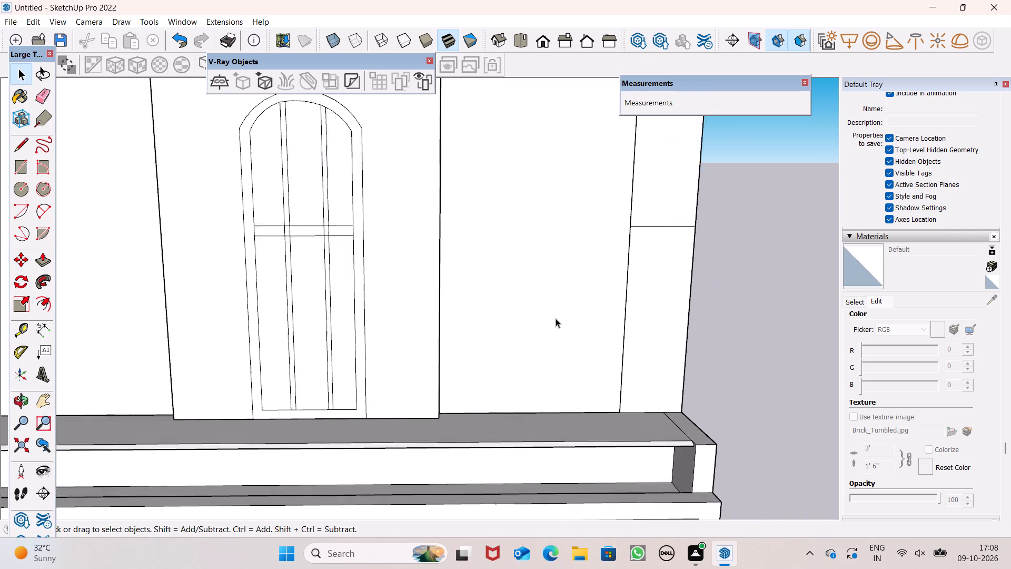
scroll(556, 318, up, 1)
scroll(364, 318, down, 1)
click(14, 166)
scroll(243, 306, up, 3)
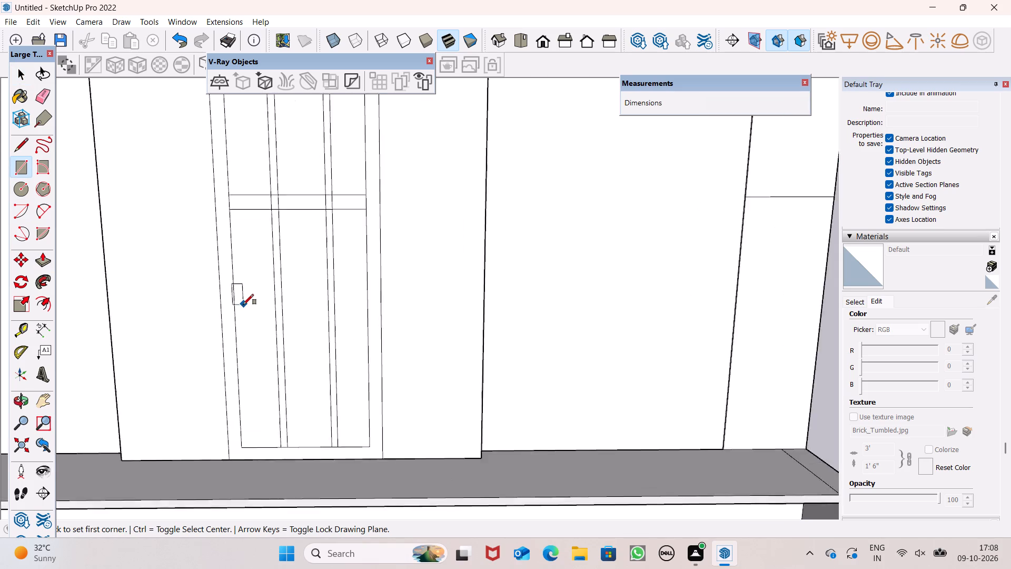
scroll(243, 305, up, 2)
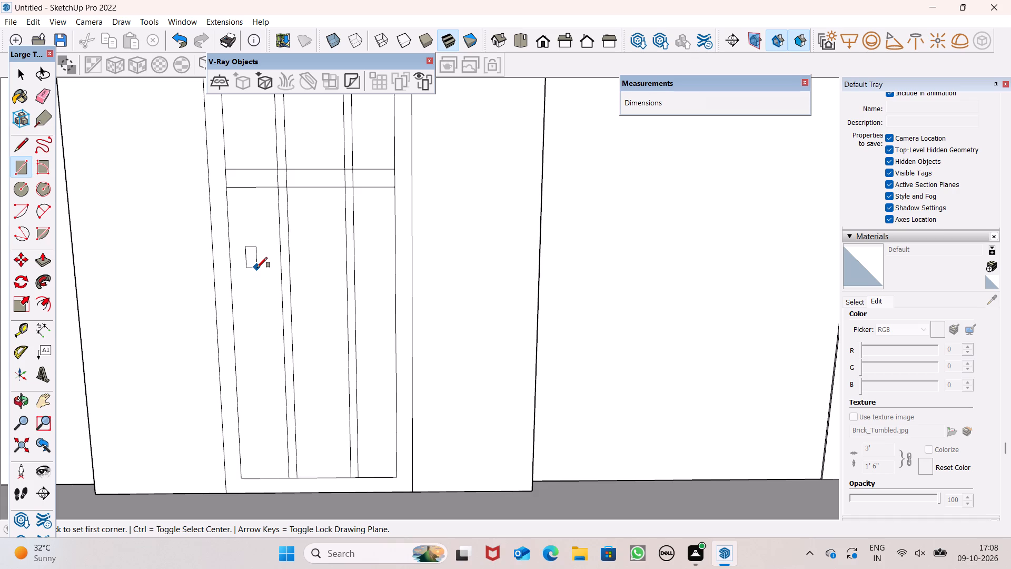
click(233, 271)
click(395, 287)
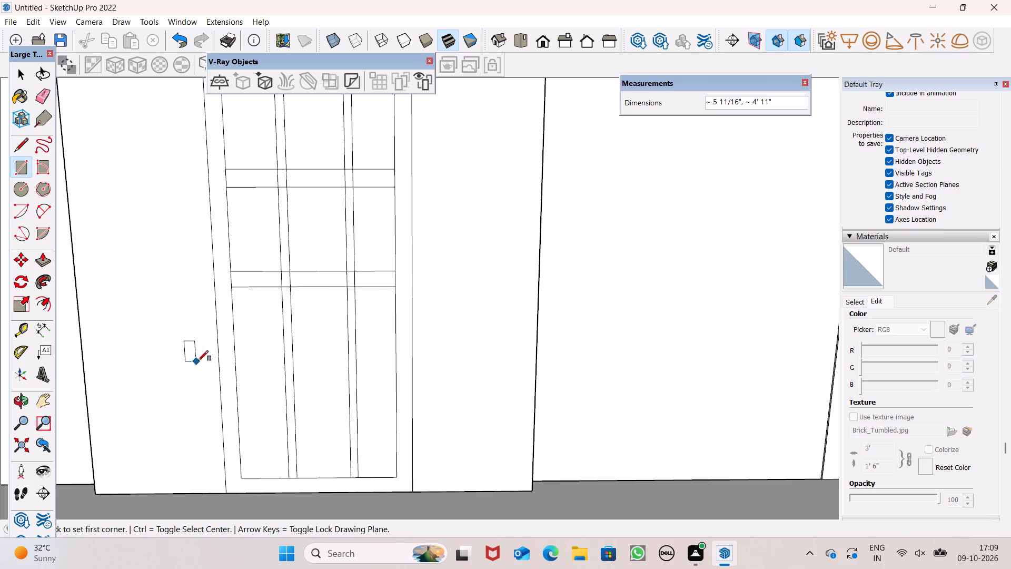
click(233, 361)
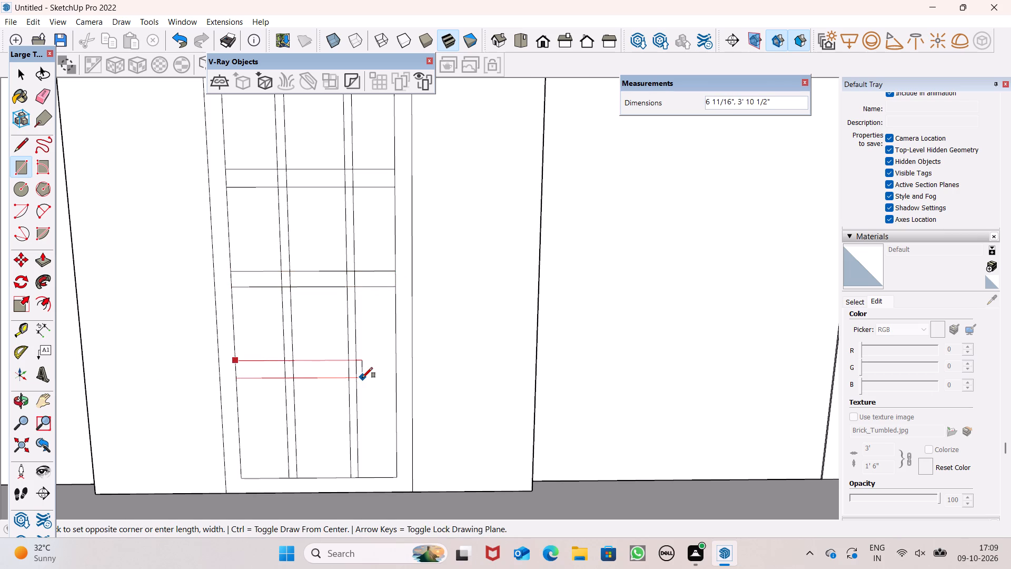
click(399, 375)
key(space)
key(space)
Draw two concentric circles inside the door's arched top, with radii of about 2' 4" and 2' 2", to form a ring.
scroll(465, 376, down, 1)
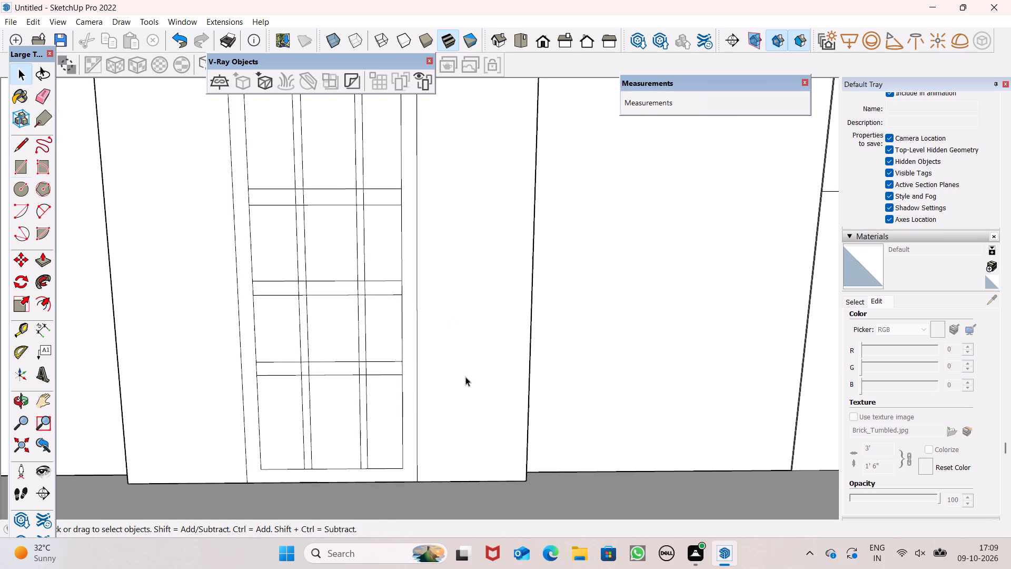
scroll(465, 377, down, 1)
scroll(473, 434, down, 5)
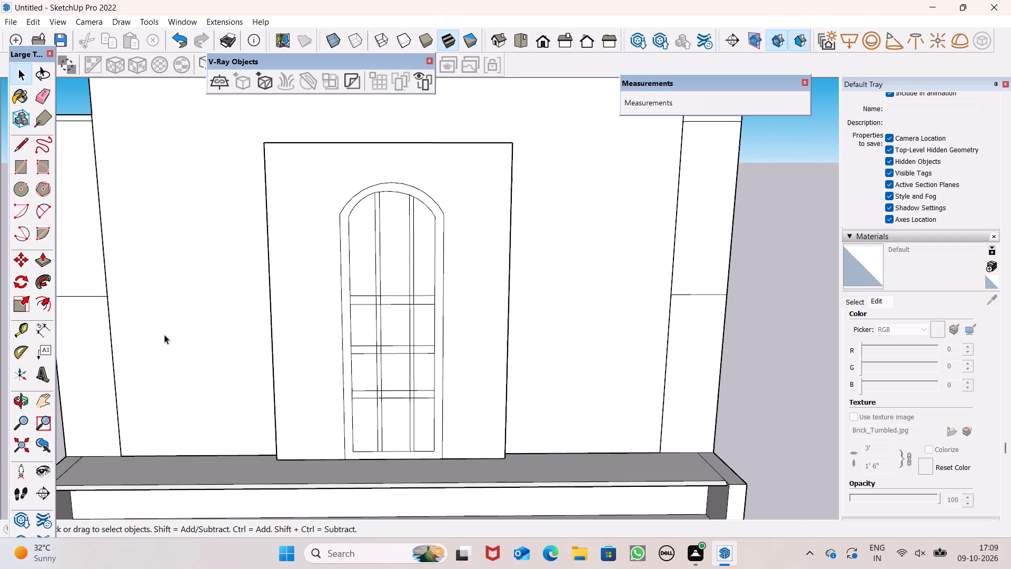
click(28, 191)
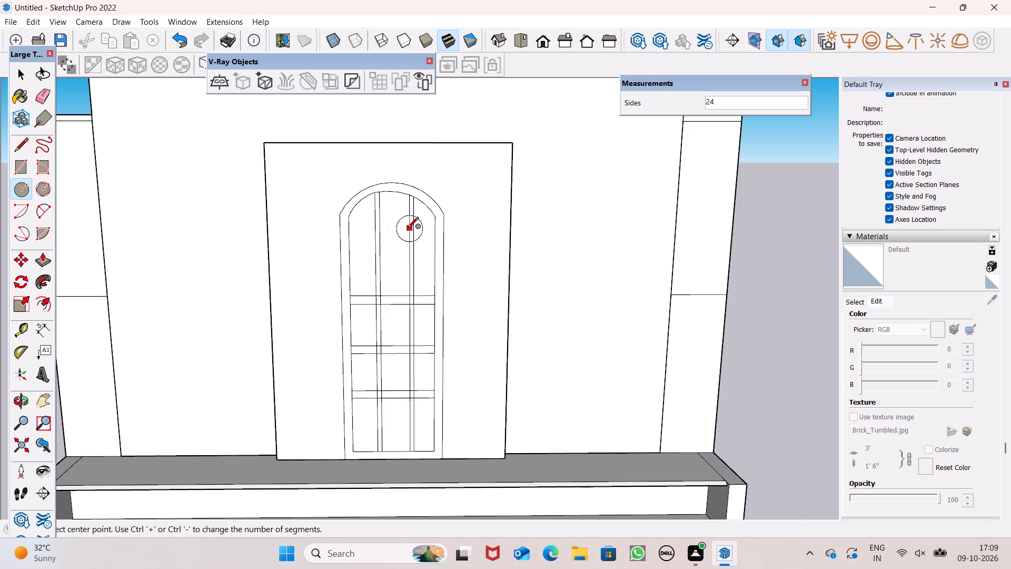
scroll(408, 229, up, 7)
click(377, 244)
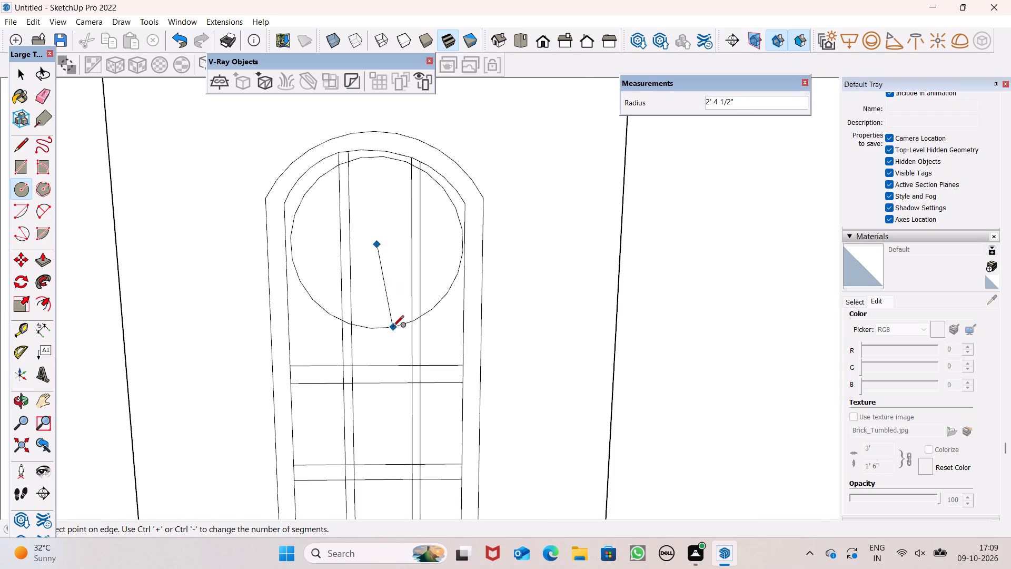
click(391, 326)
click(377, 244)
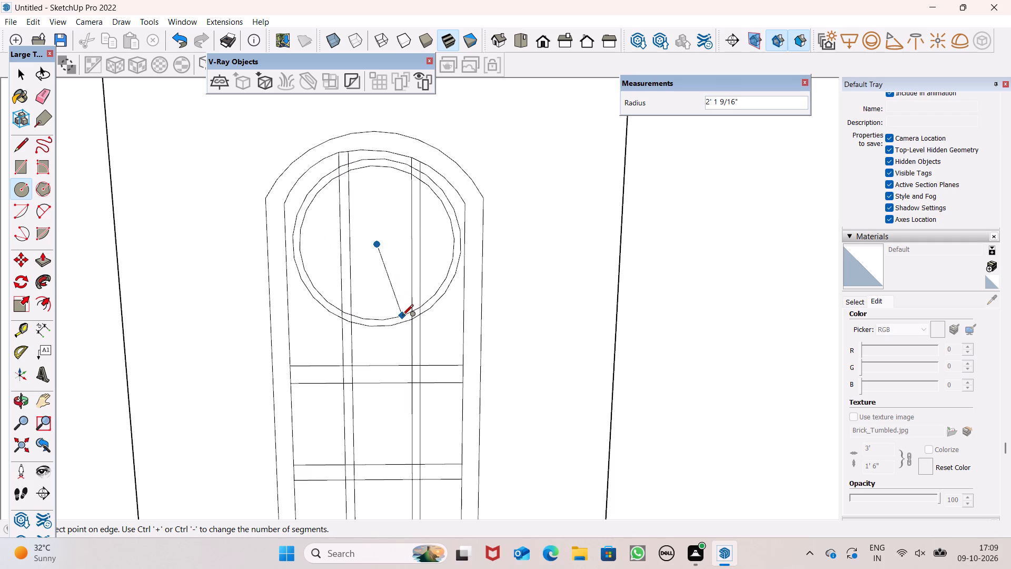
click(402, 316)
Erase the vertical strips' edge segments that cross the ring's band at its top.
click(42, 93)
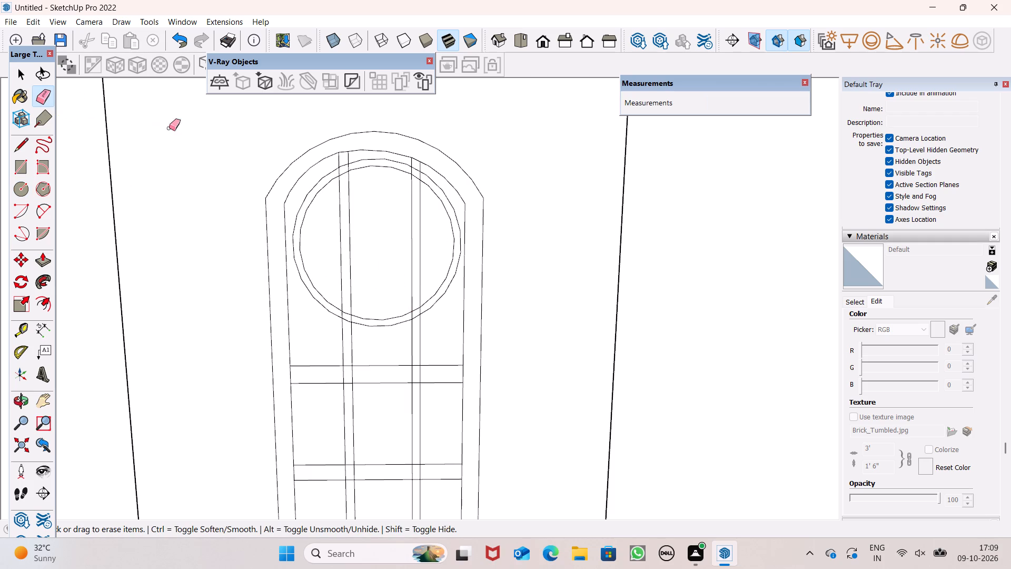
scroll(389, 181, up, 4)
scroll(389, 180, down, 2)
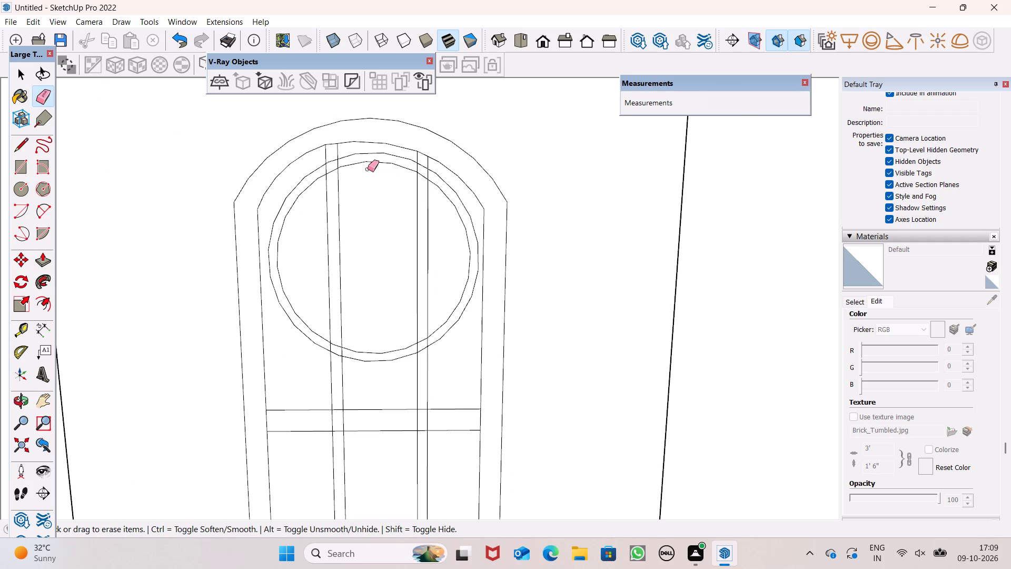
scroll(357, 168, up, 4)
scroll(311, 154, up, 4)
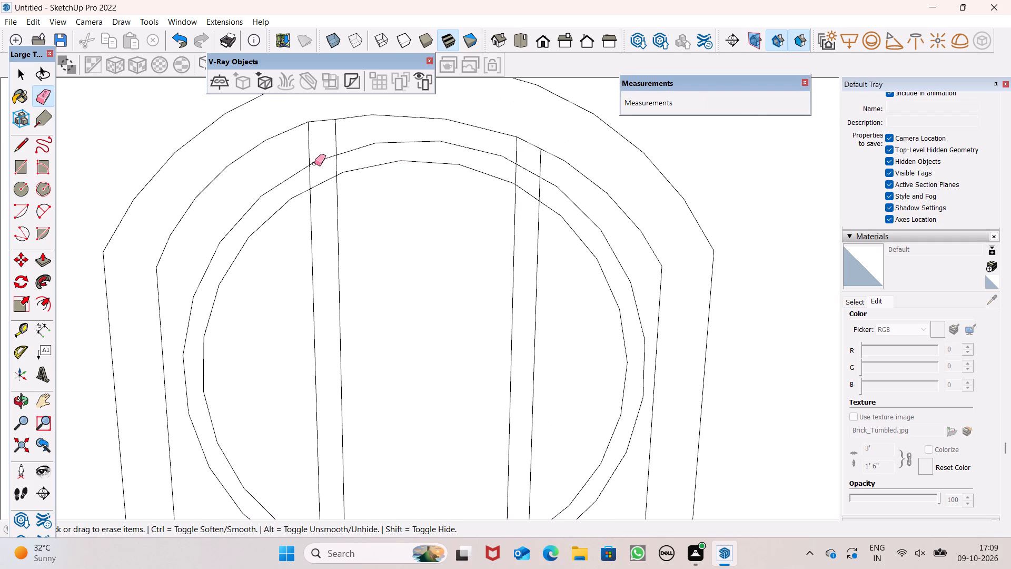
click(315, 177)
drag(335, 169, 306, 181)
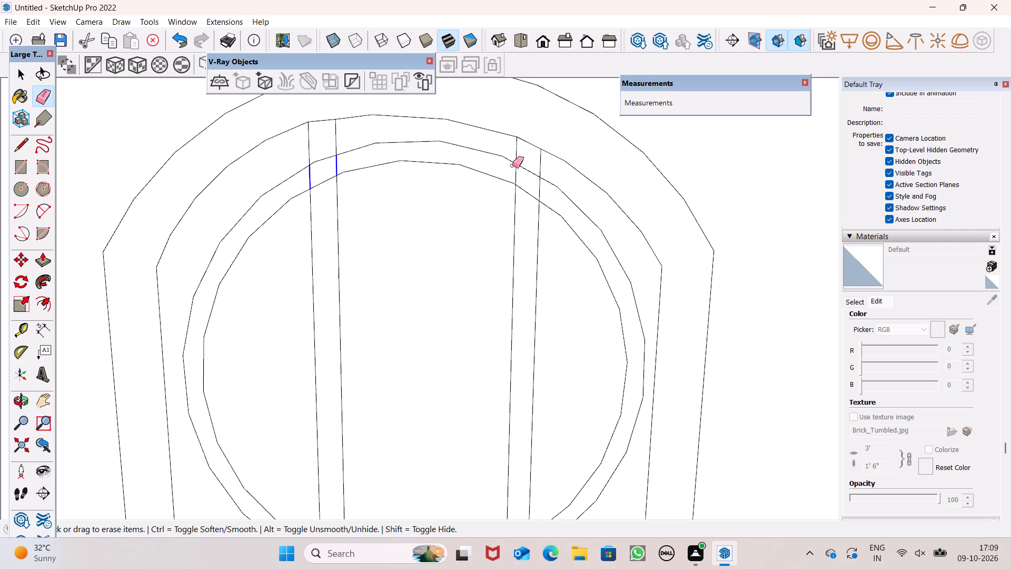
drag(512, 172, 540, 198)
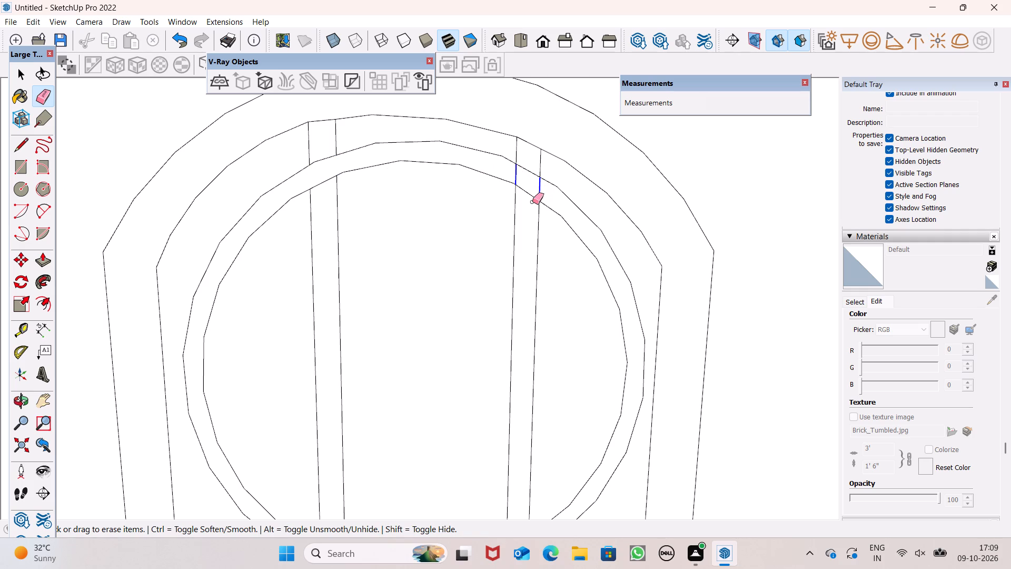
Erase the vertical strips' edge segments that cross the ring's band at its bottom.
scroll(544, 185, down, 2)
scroll(529, 218, up, 1)
scroll(529, 218, down, 1)
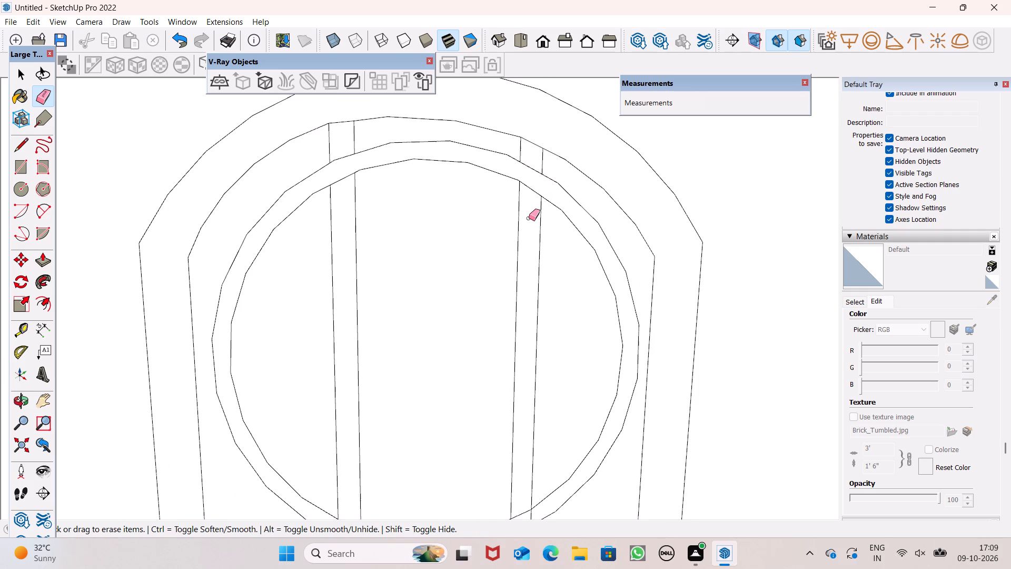
scroll(529, 218, down, 6)
scroll(468, 440, up, 6)
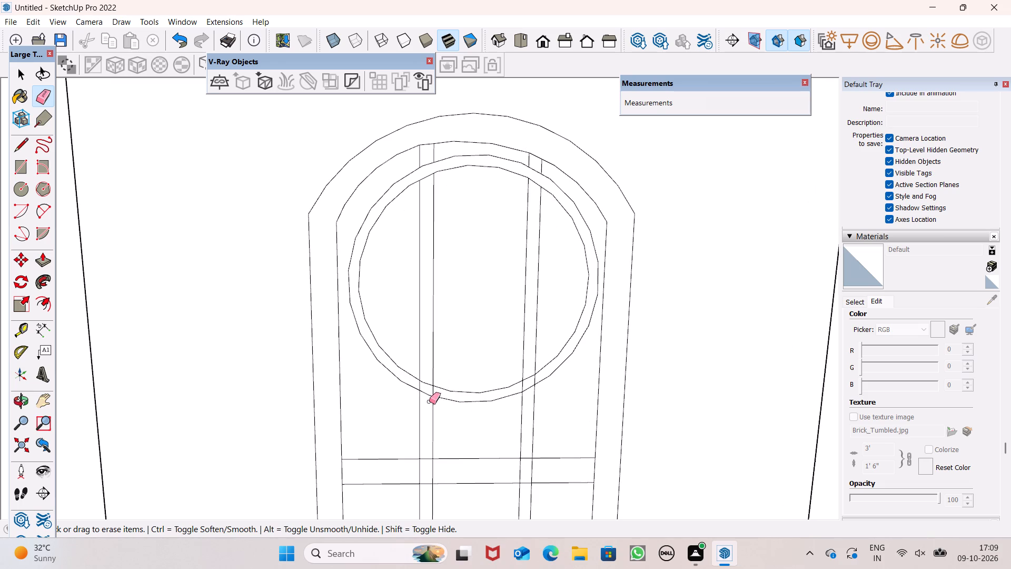
scroll(426, 403, up, 8)
drag(415, 367, 445, 378)
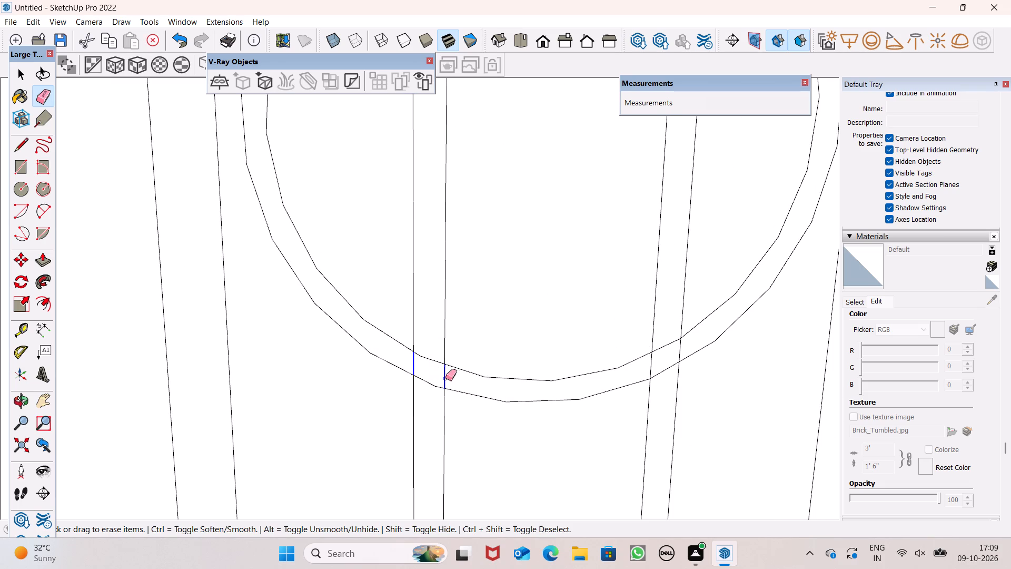
drag(445, 378, 448, 379)
drag(660, 364, 665, 362)
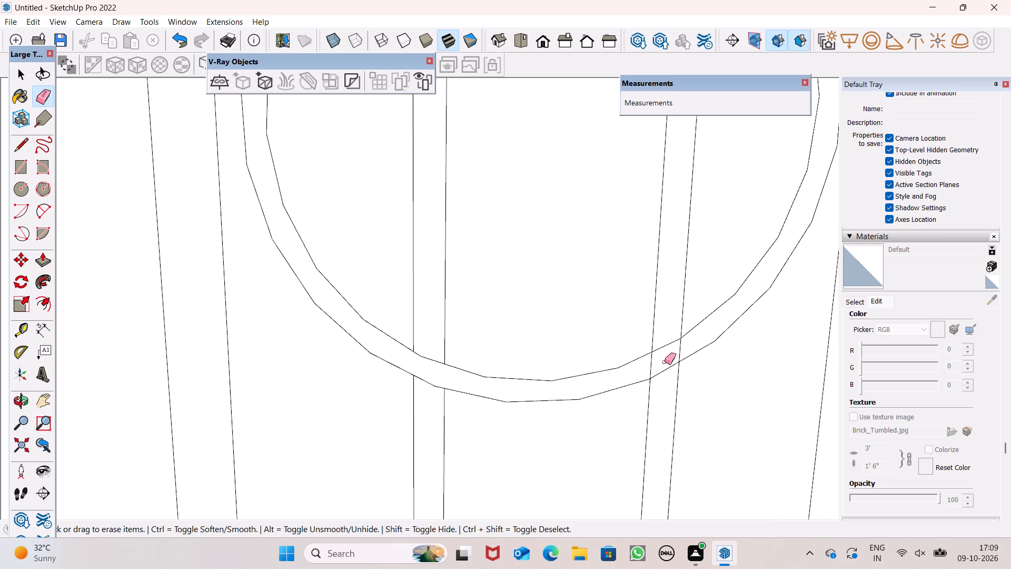
drag(665, 362, 644, 375)
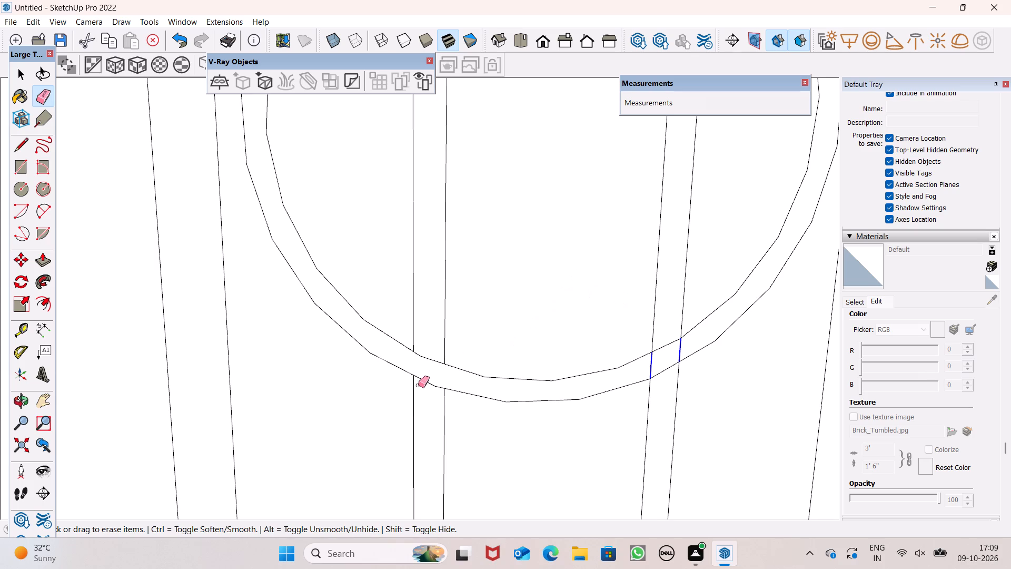
Erase the ring's arc segments lying within the two vertical strips, at both the bottom and top crossings.
scroll(419, 380, up, 2)
drag(438, 341, 429, 402)
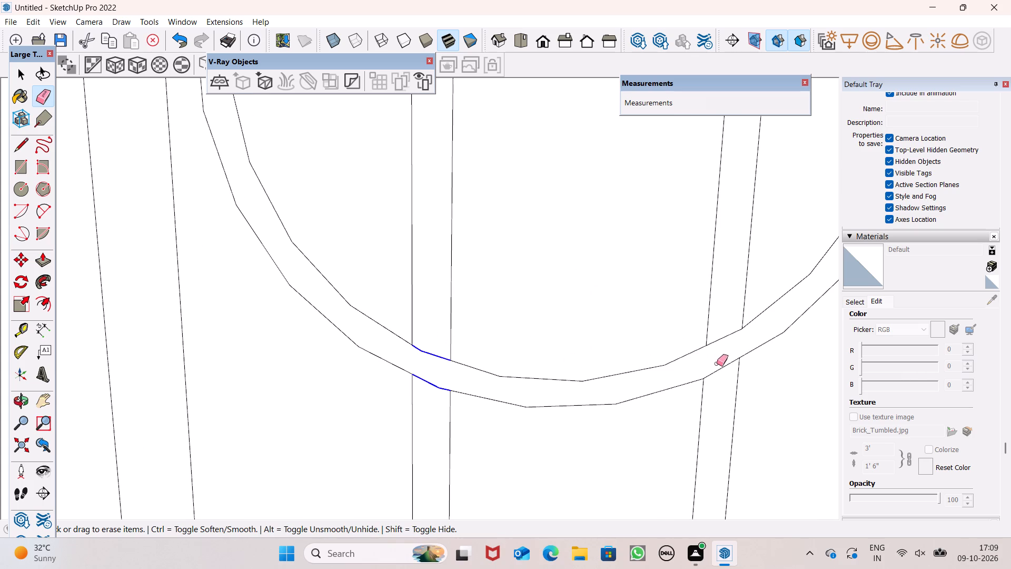
drag(727, 334, 725, 380)
scroll(664, 405, down, 6)
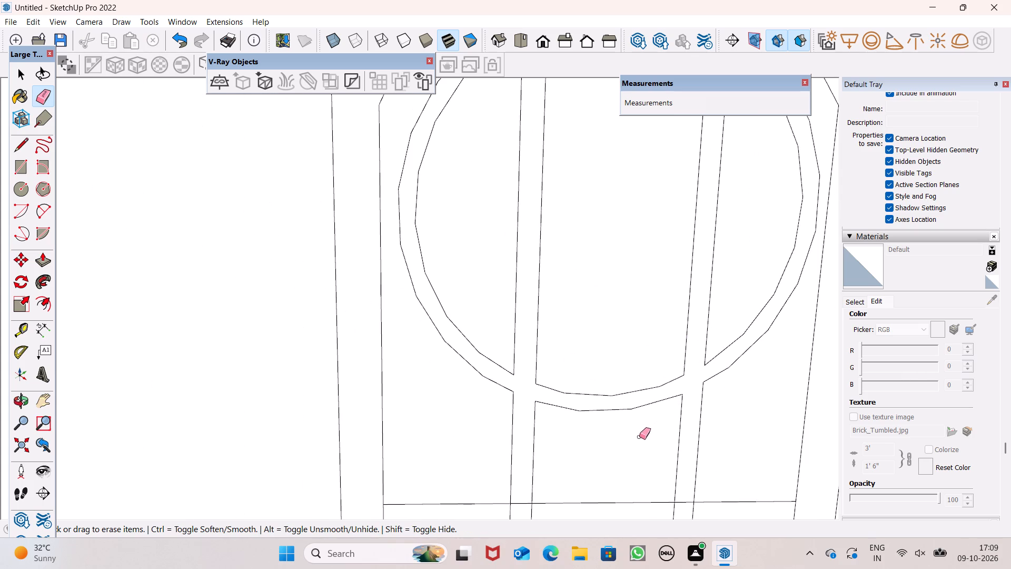
scroll(641, 399, down, 8)
scroll(679, 238, up, 7)
scroll(518, 217, up, 1)
scroll(518, 217, down, 1)
scroll(518, 217, up, 3)
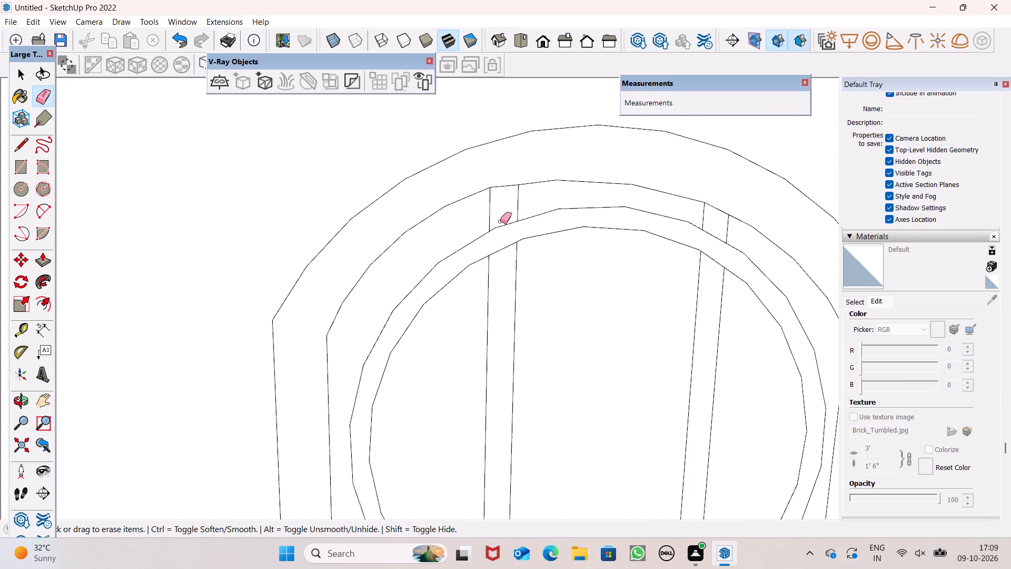
drag(500, 221, 494, 269)
drag(736, 232, 737, 264)
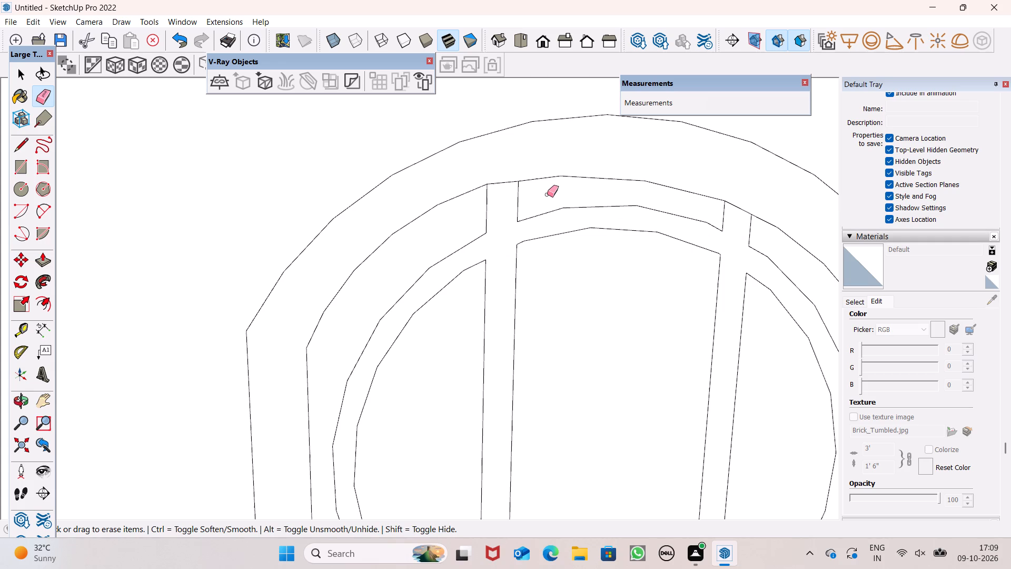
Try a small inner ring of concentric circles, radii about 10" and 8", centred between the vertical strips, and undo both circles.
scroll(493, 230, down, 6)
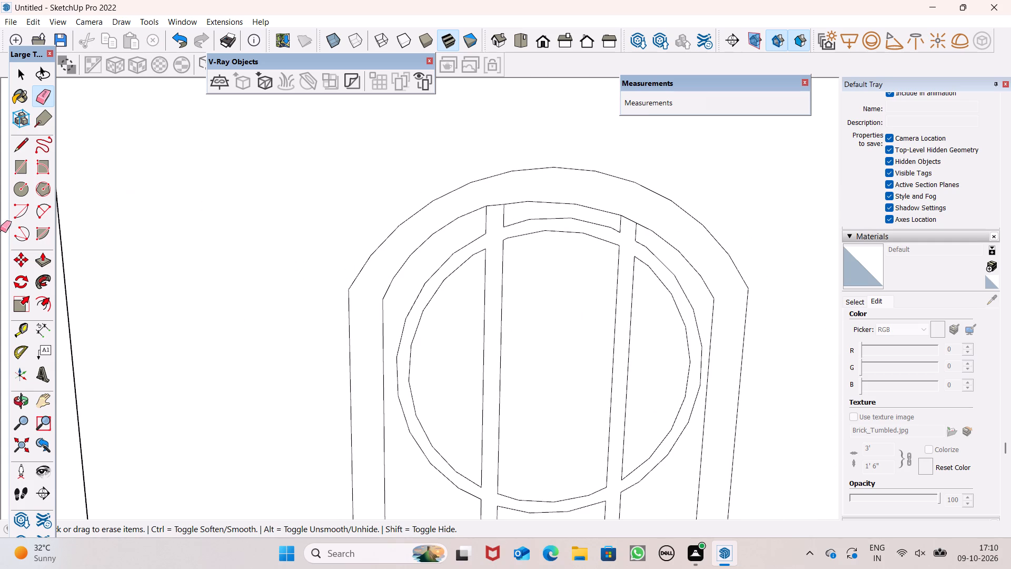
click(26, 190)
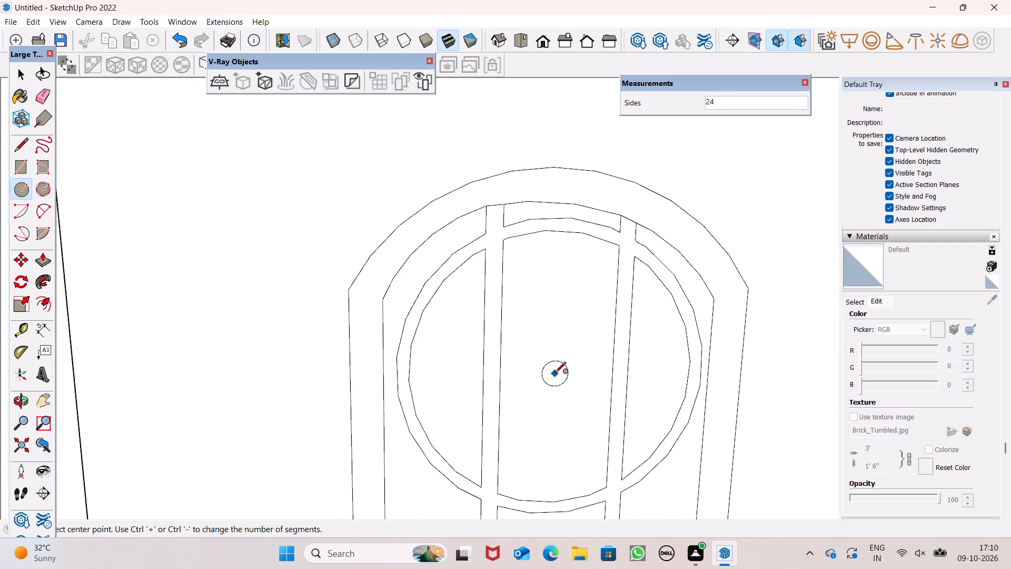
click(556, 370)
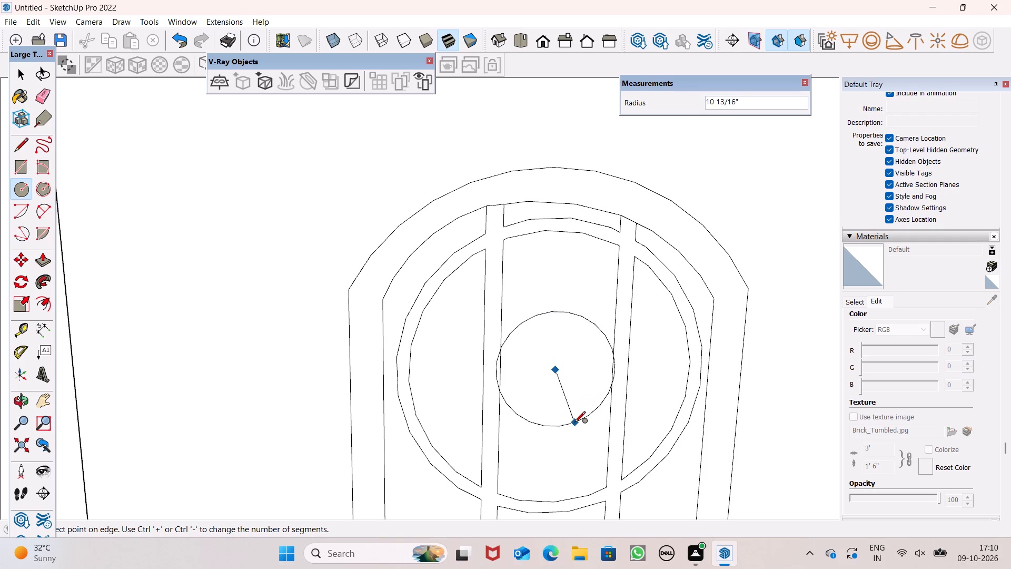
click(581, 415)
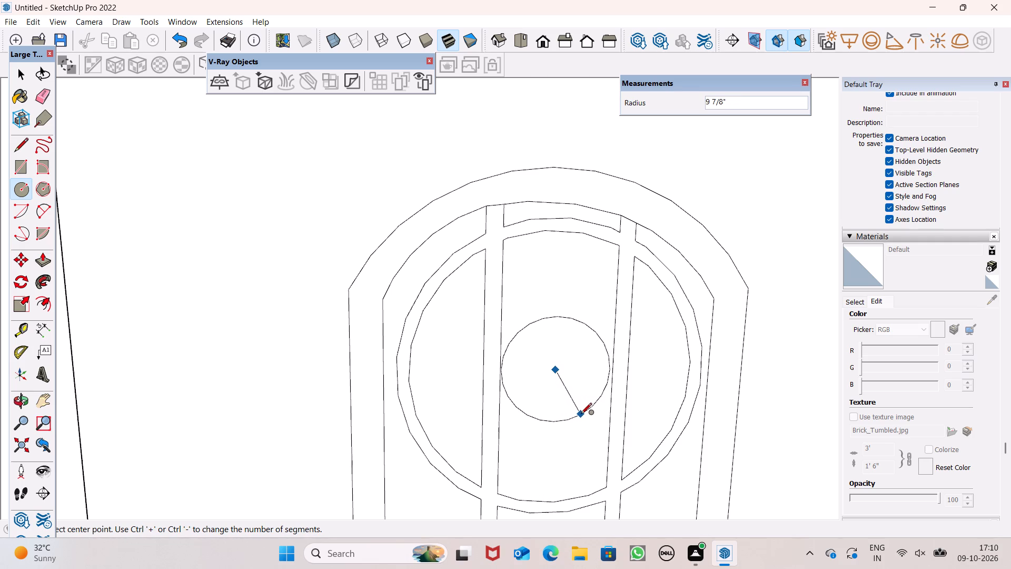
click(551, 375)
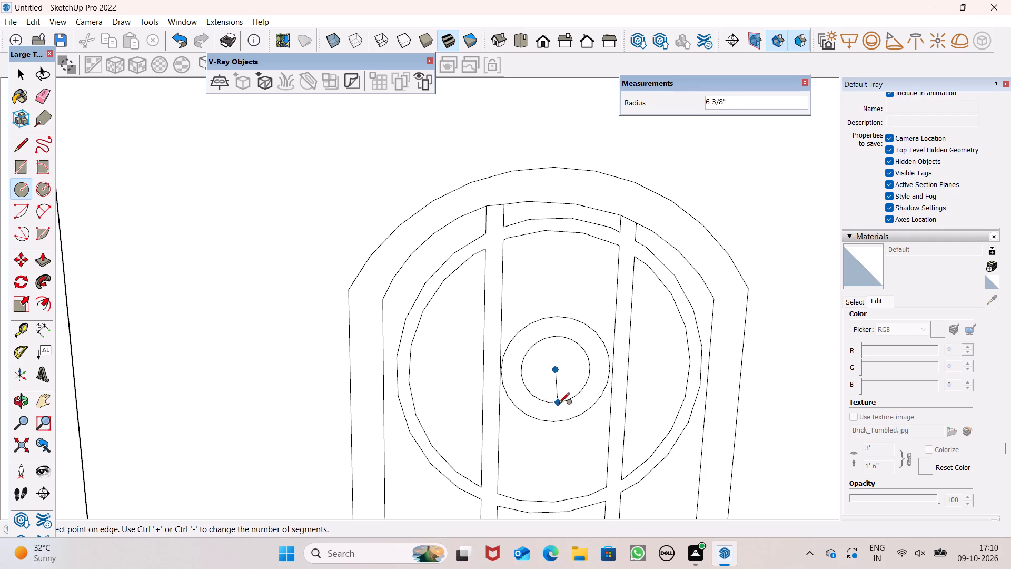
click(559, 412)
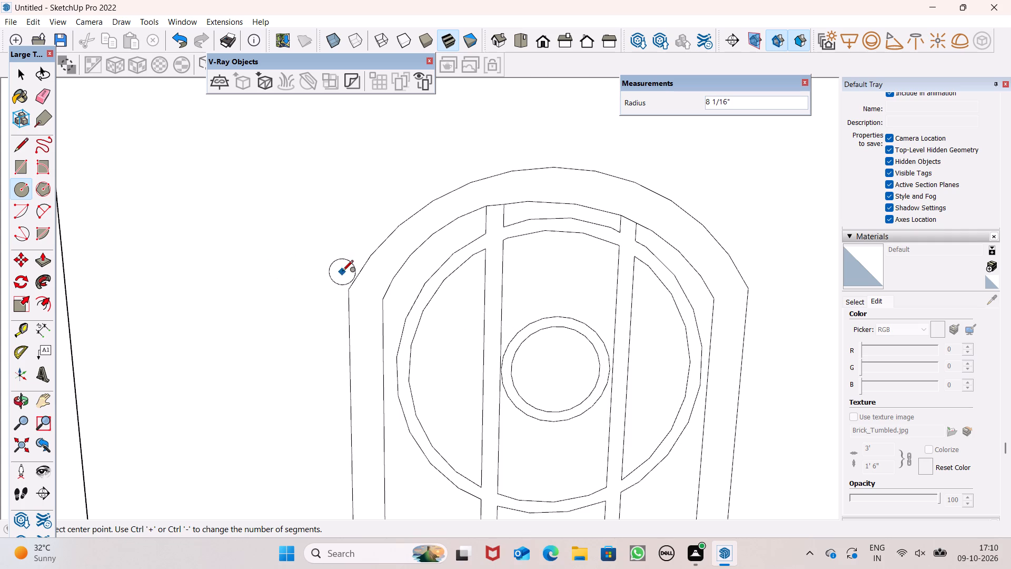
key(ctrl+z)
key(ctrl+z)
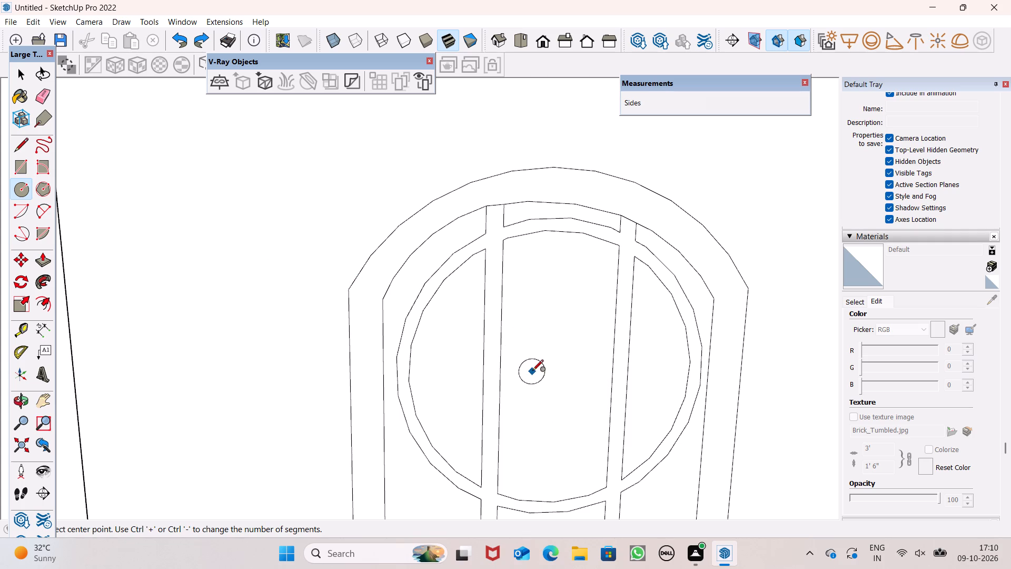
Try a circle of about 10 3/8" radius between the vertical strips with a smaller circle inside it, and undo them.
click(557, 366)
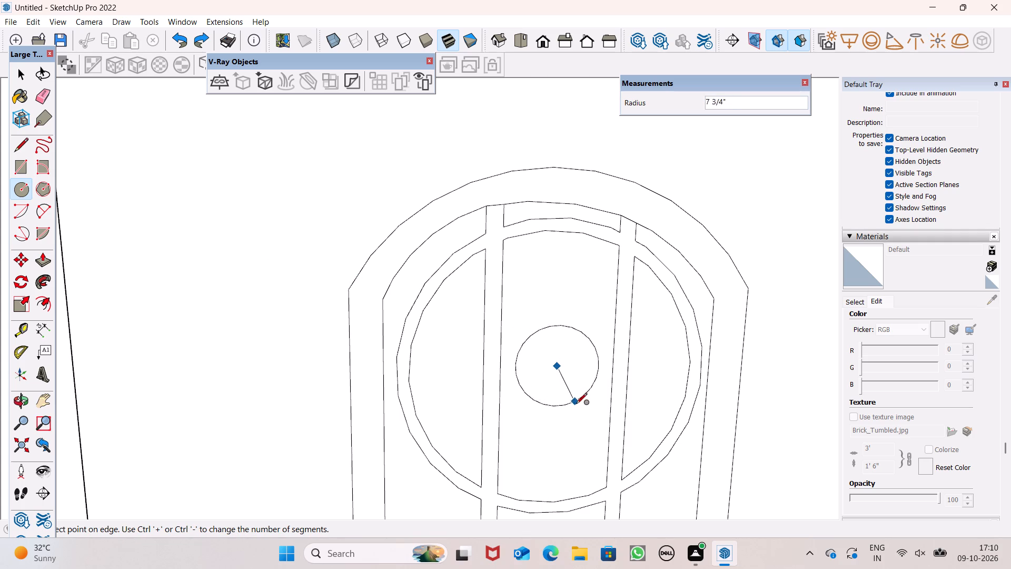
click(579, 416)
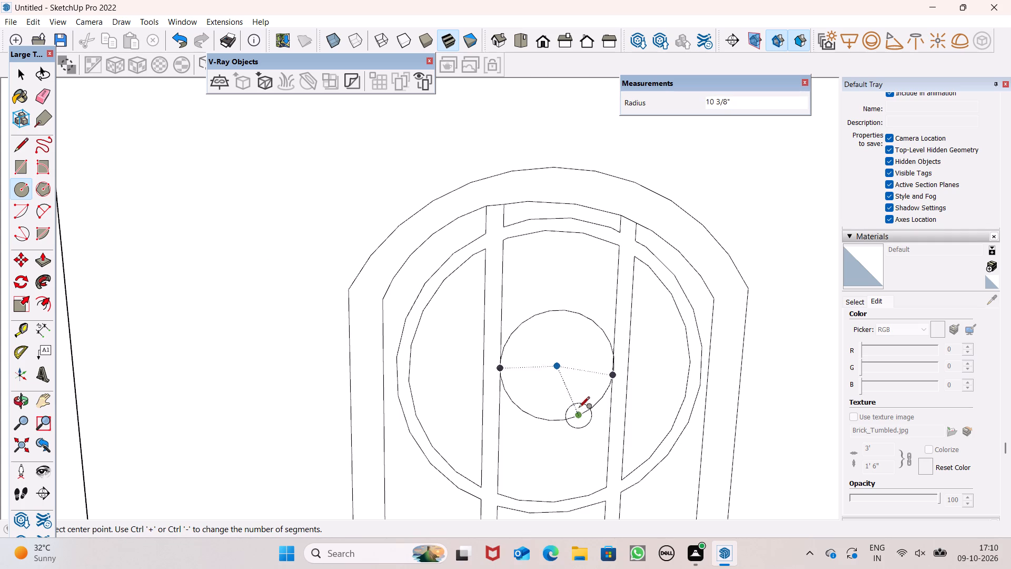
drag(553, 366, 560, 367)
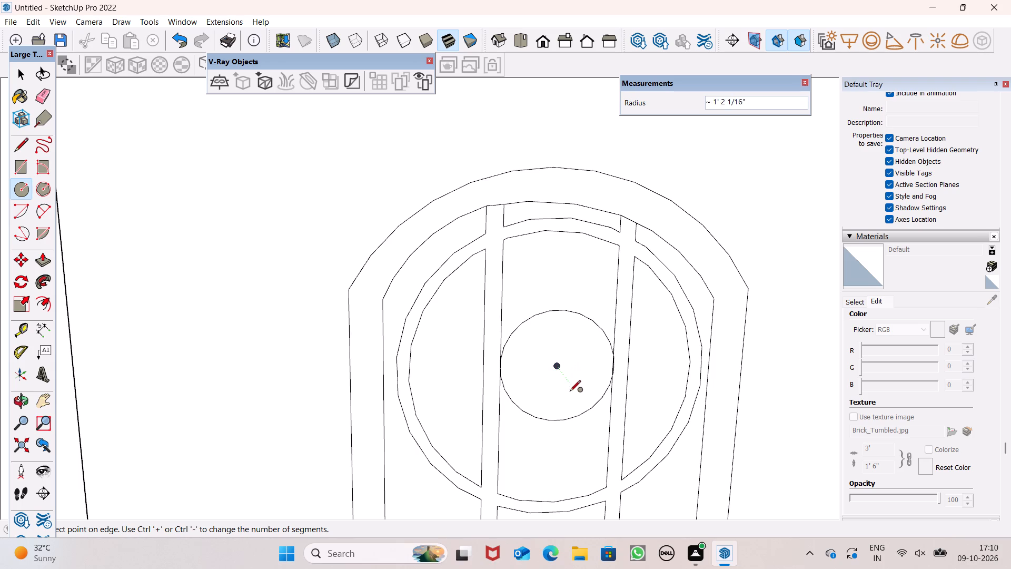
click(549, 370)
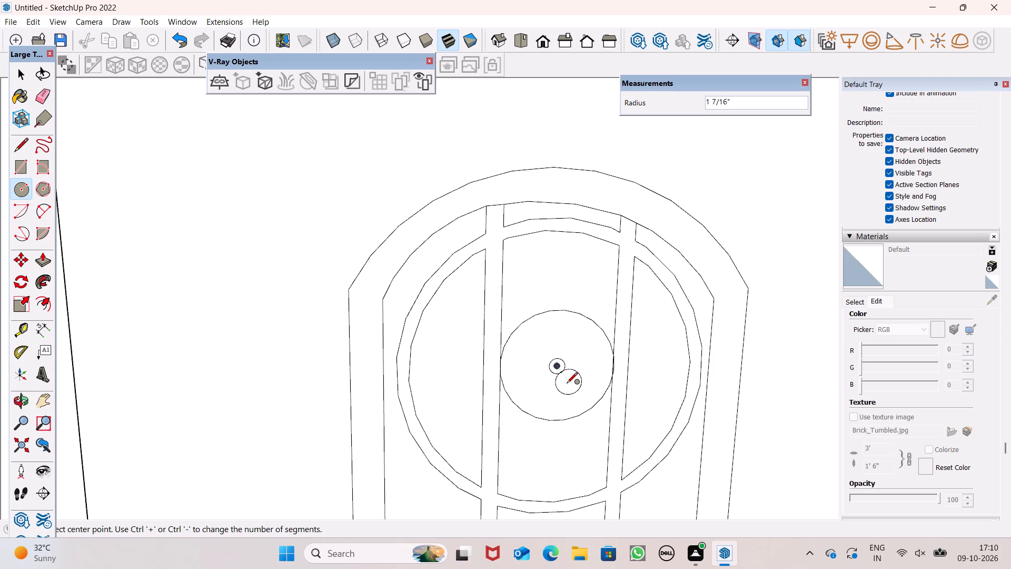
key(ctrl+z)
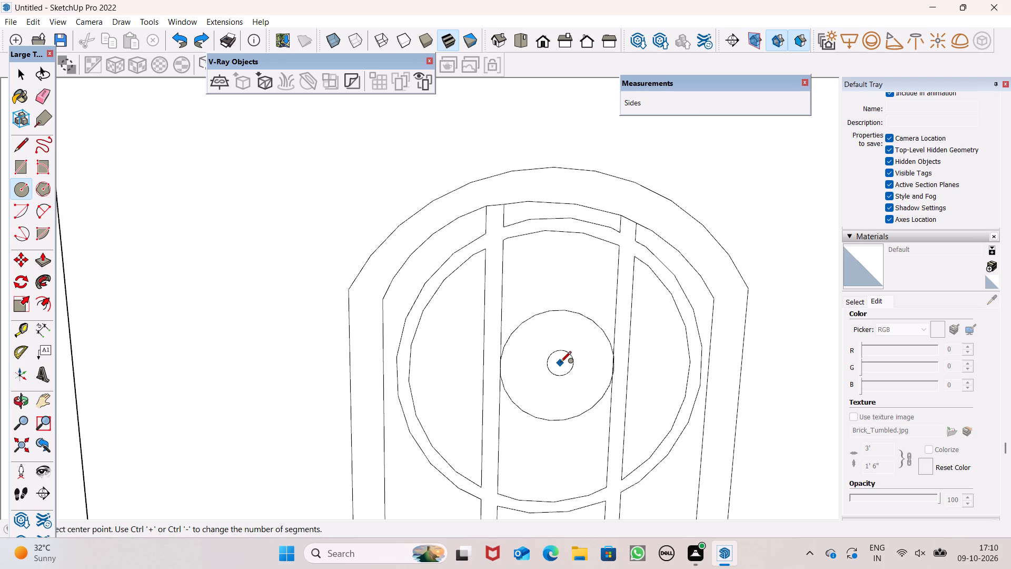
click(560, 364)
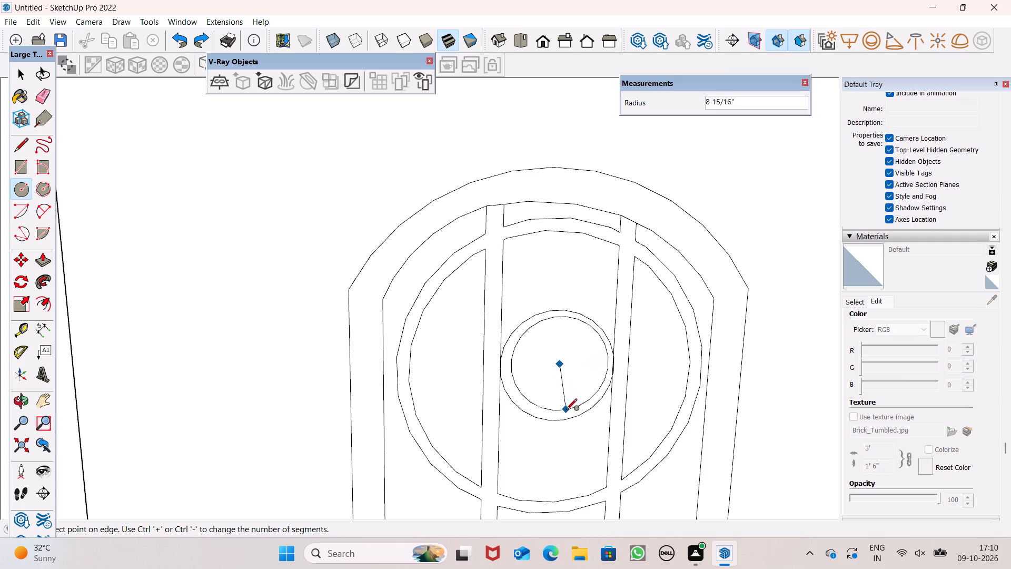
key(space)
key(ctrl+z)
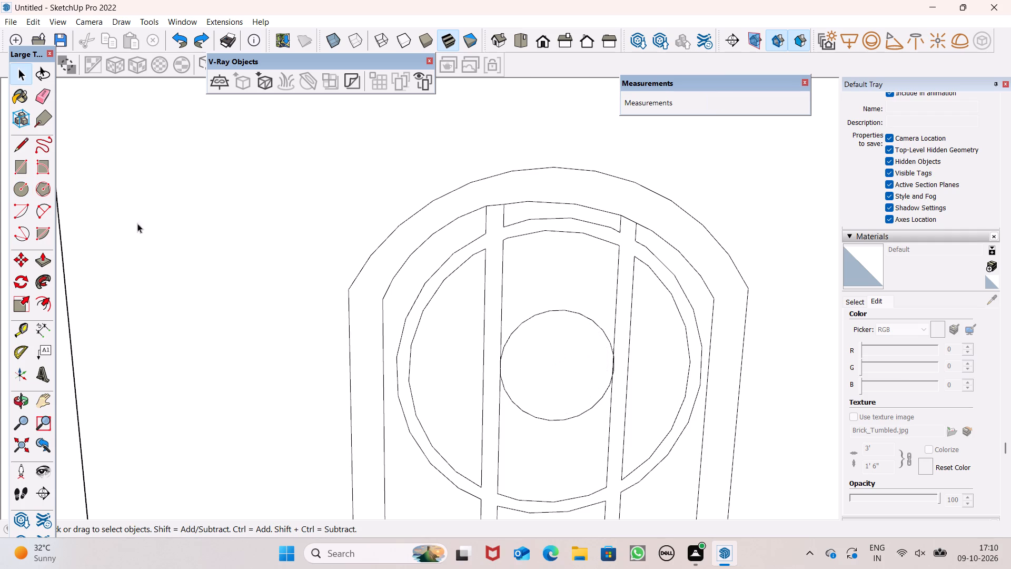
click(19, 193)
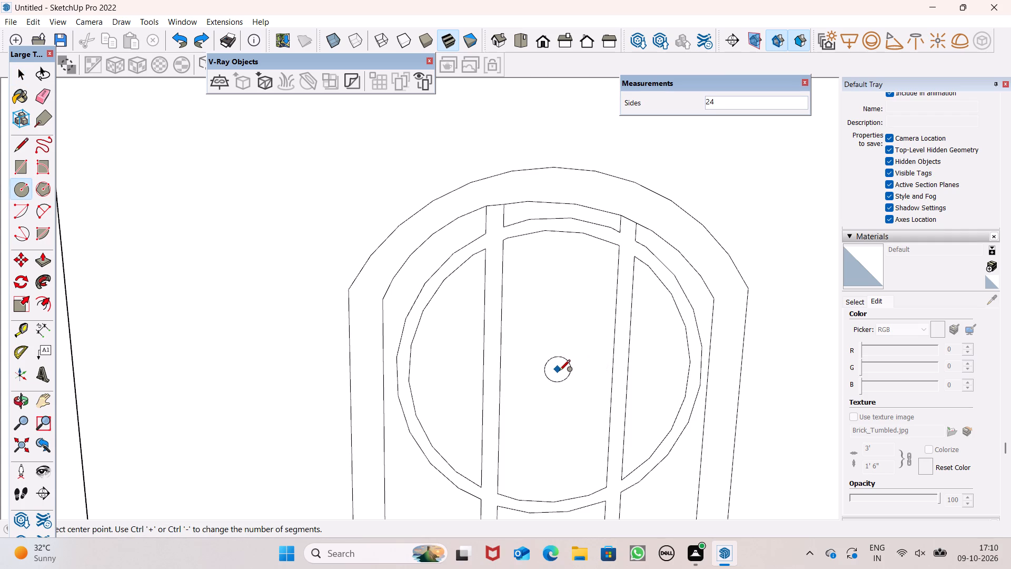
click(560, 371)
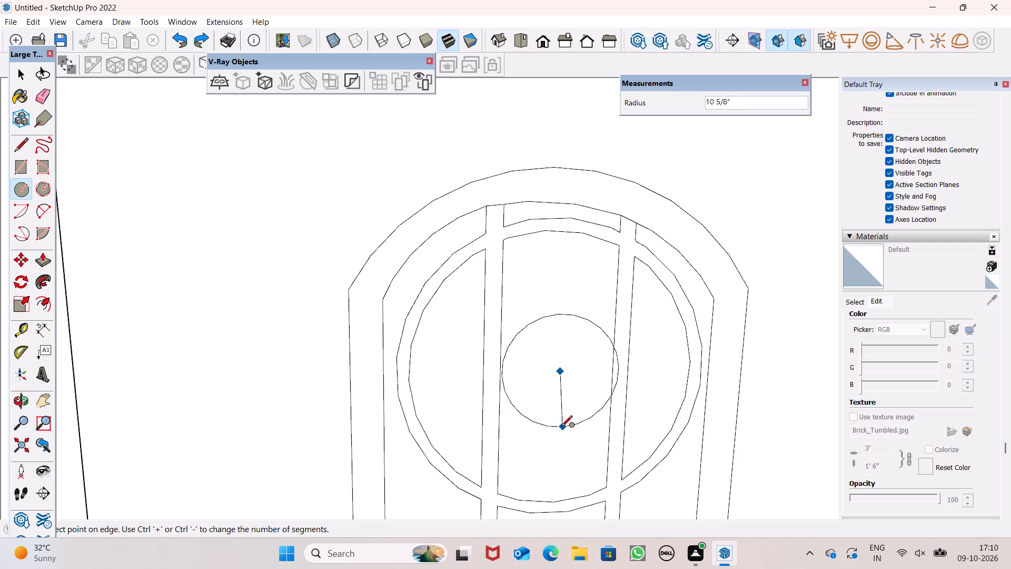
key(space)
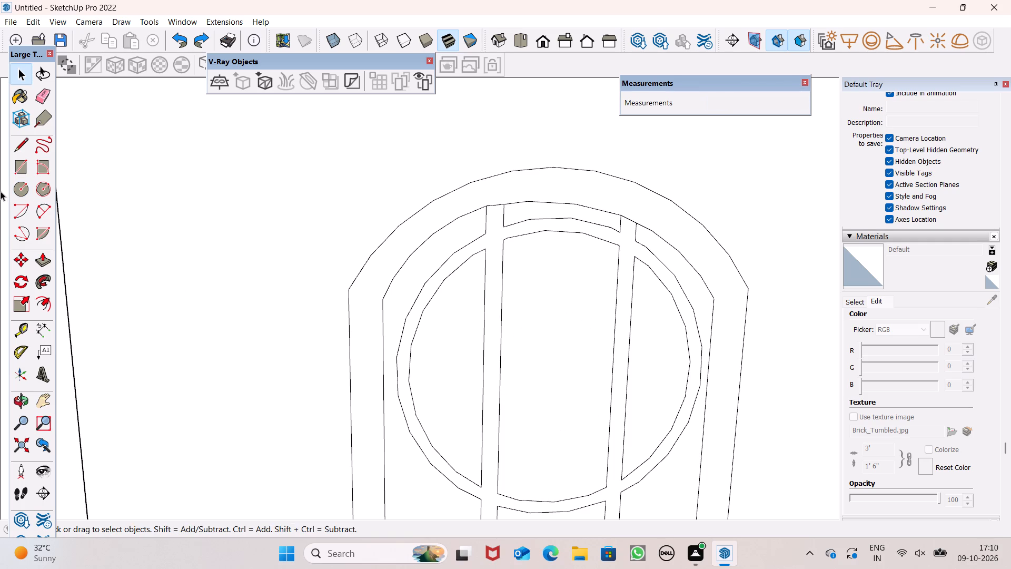
Draw two concentric circles, radii about 10 3/8" and 8 15/16", centred between the vertical strips inside the large ring.
click(19, 183)
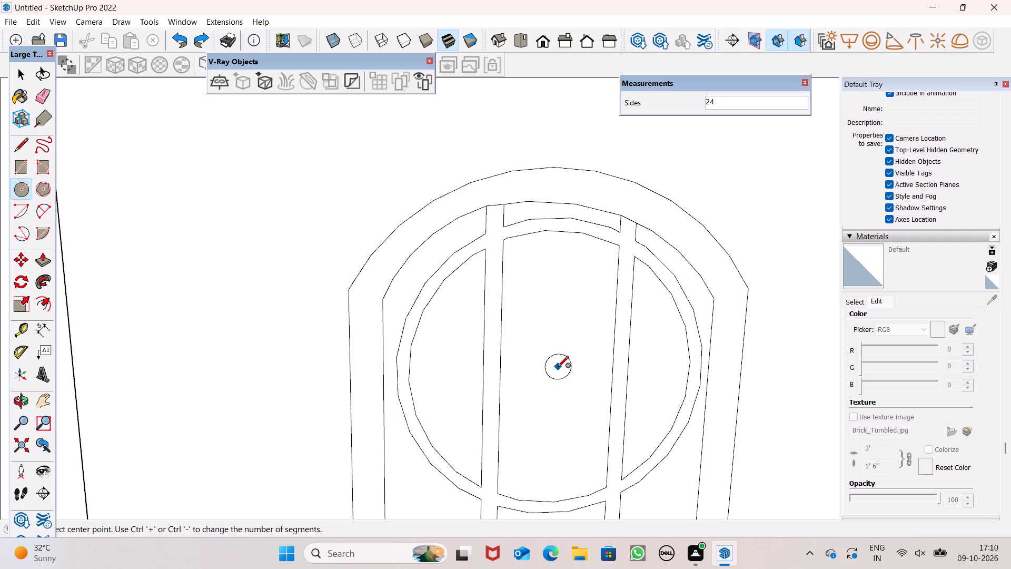
click(557, 368)
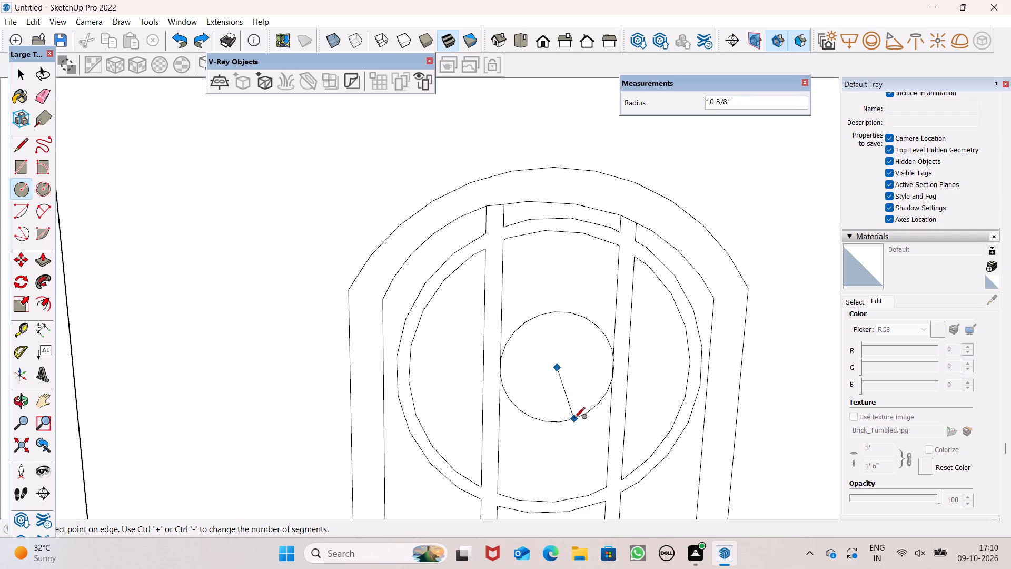
click(574, 419)
click(550, 374)
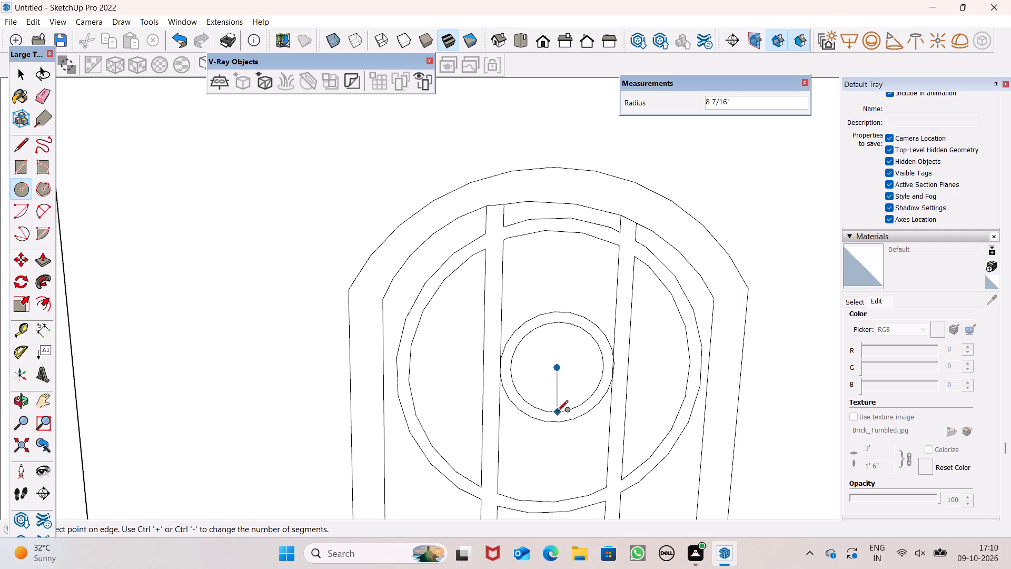
click(557, 415)
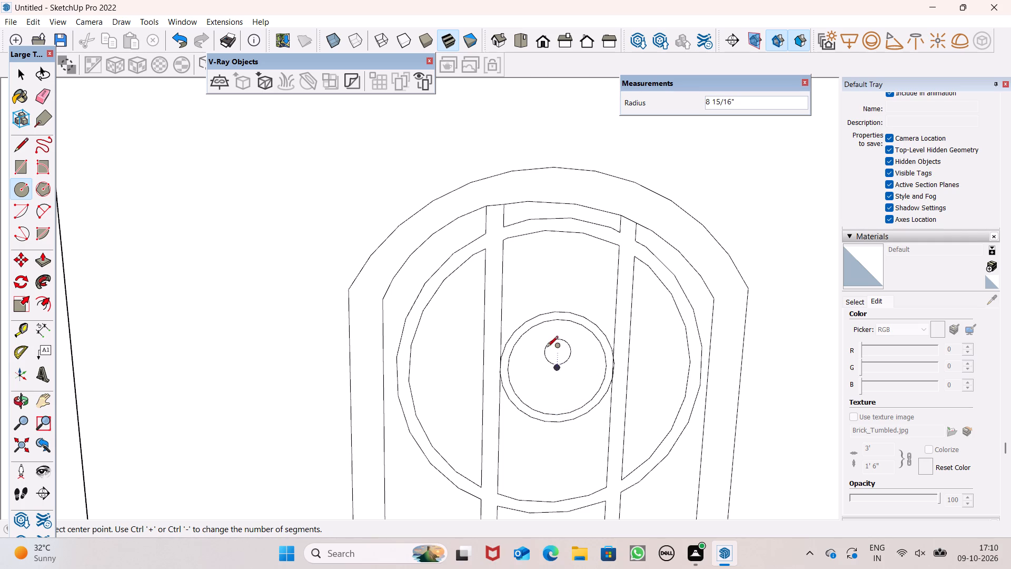
key(space)
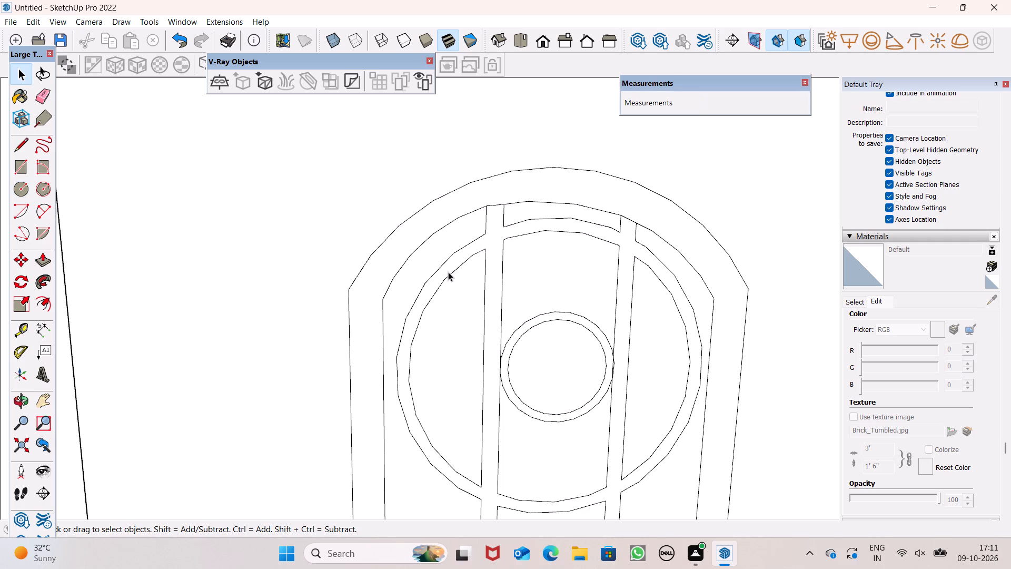
Erase the edge segments where the middle horizontal strip crosses both vertical strips and meets the door frame's sides.
scroll(448, 272, down, 4)
scroll(574, 251, down, 4)
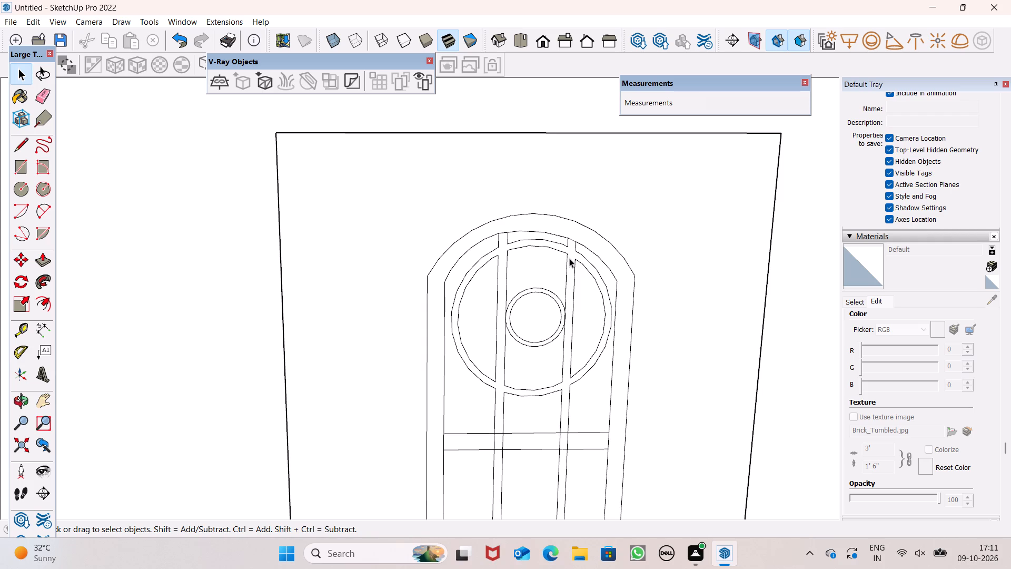
scroll(582, 263, down, 3)
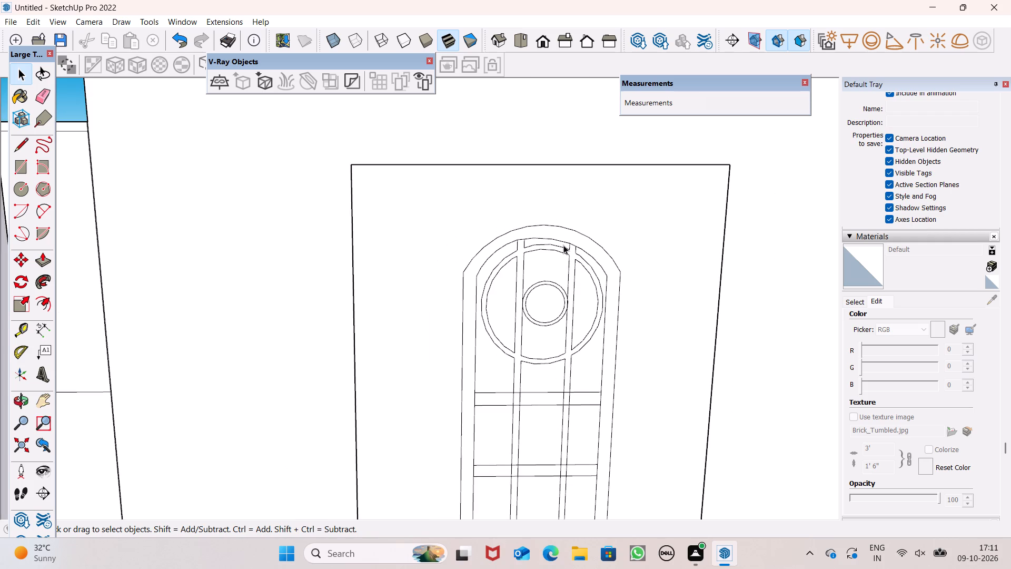
scroll(563, 245, down, 2)
scroll(563, 245, up, 1)
scroll(563, 245, down, 9)
middle_drag(573, 292, 574, 336)
scroll(574, 345, up, 8)
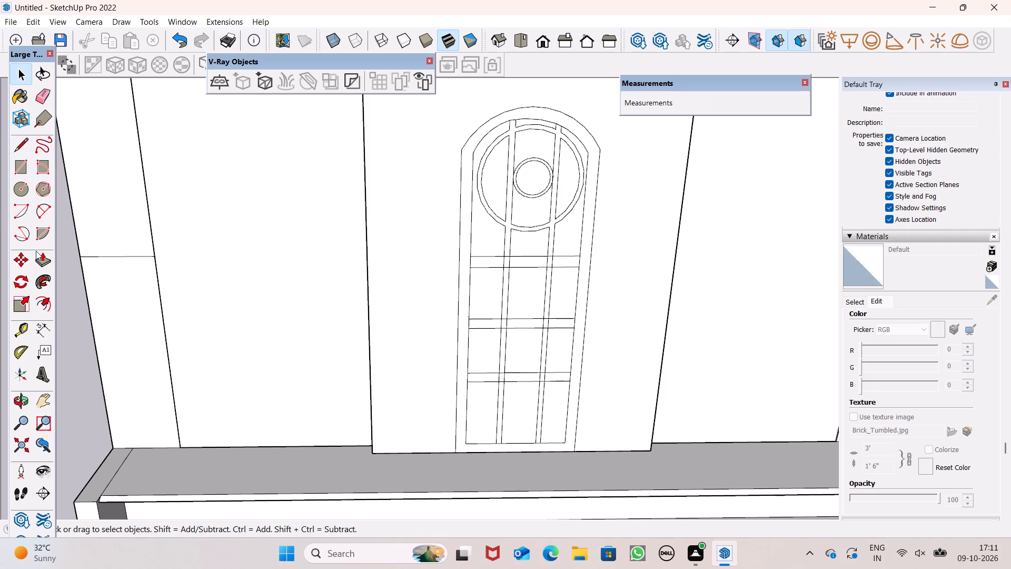
click(44, 97)
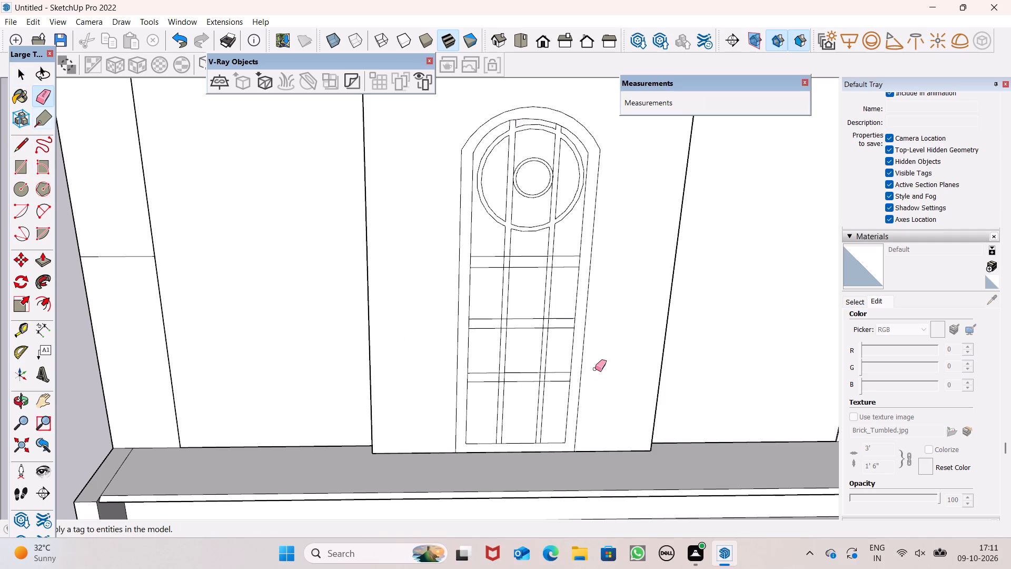
scroll(532, 341, up, 6)
scroll(477, 303, up, 2)
scroll(477, 304, down, 1)
scroll(477, 304, up, 1)
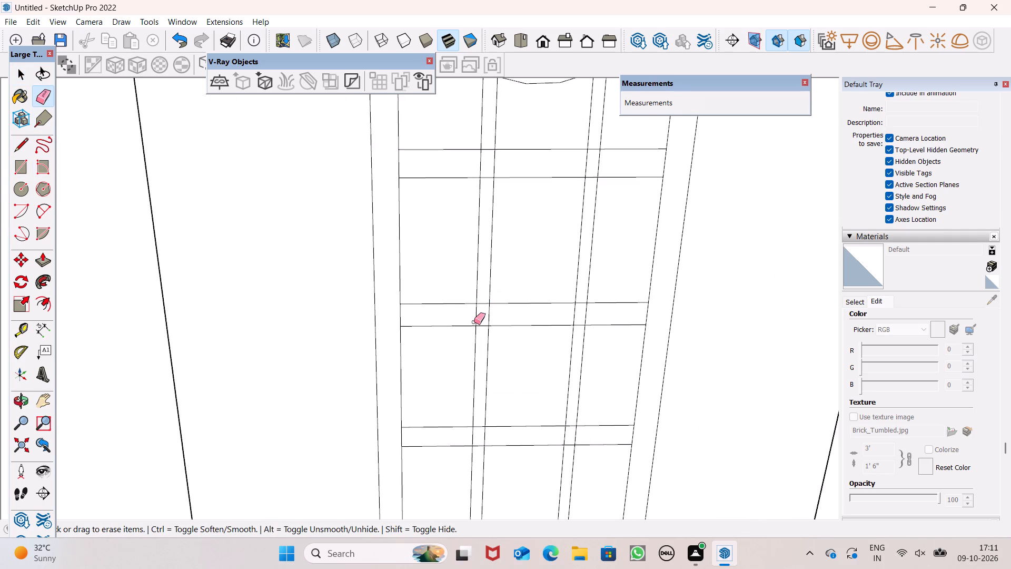
drag(475, 320, 495, 312)
drag(483, 300, 483, 307)
drag(481, 325, 482, 330)
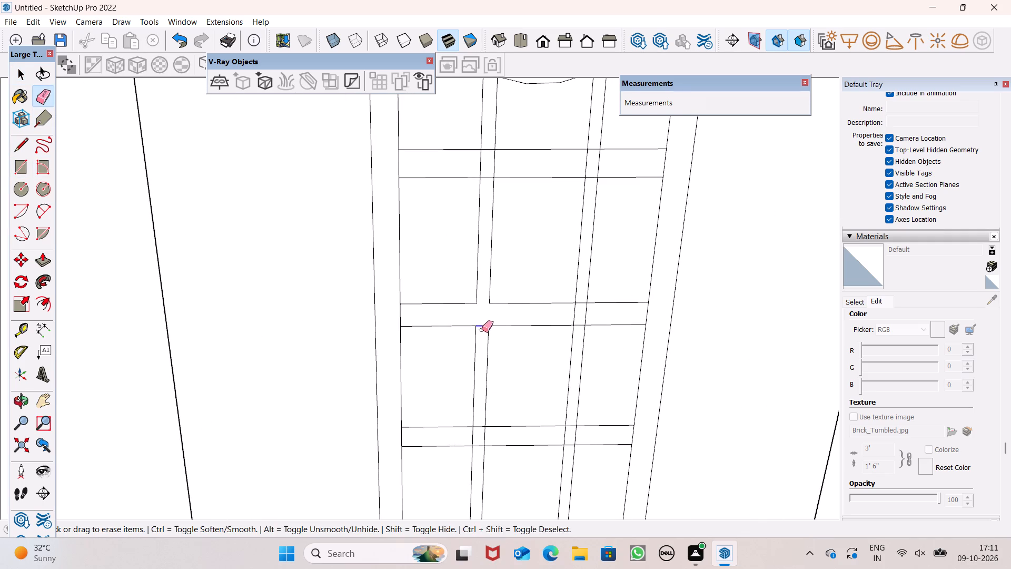
drag(482, 330, 482, 330)
drag(568, 316, 587, 317)
click(581, 301)
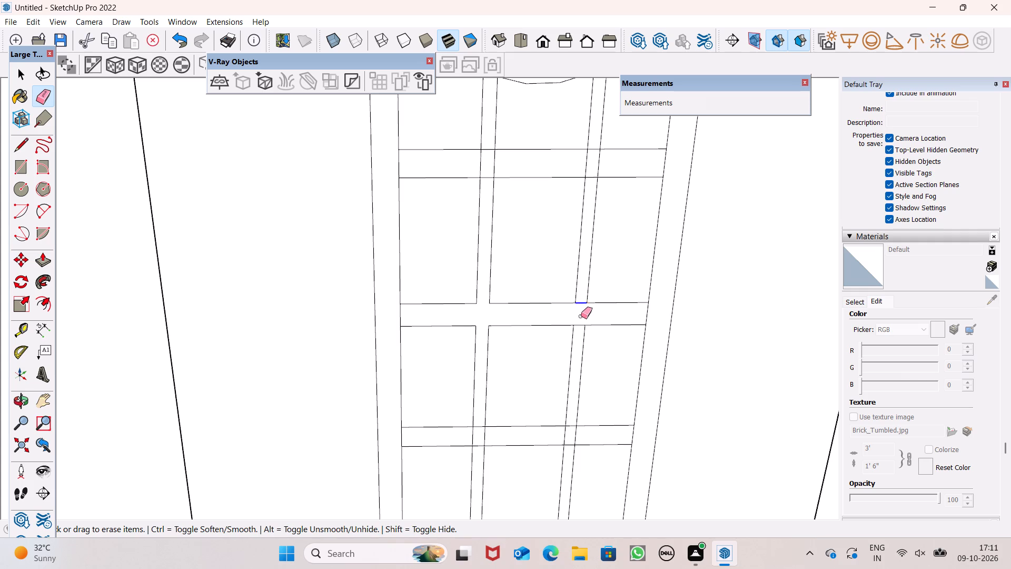
drag(581, 321, 581, 329)
drag(640, 317, 649, 316)
drag(411, 316, 401, 318)
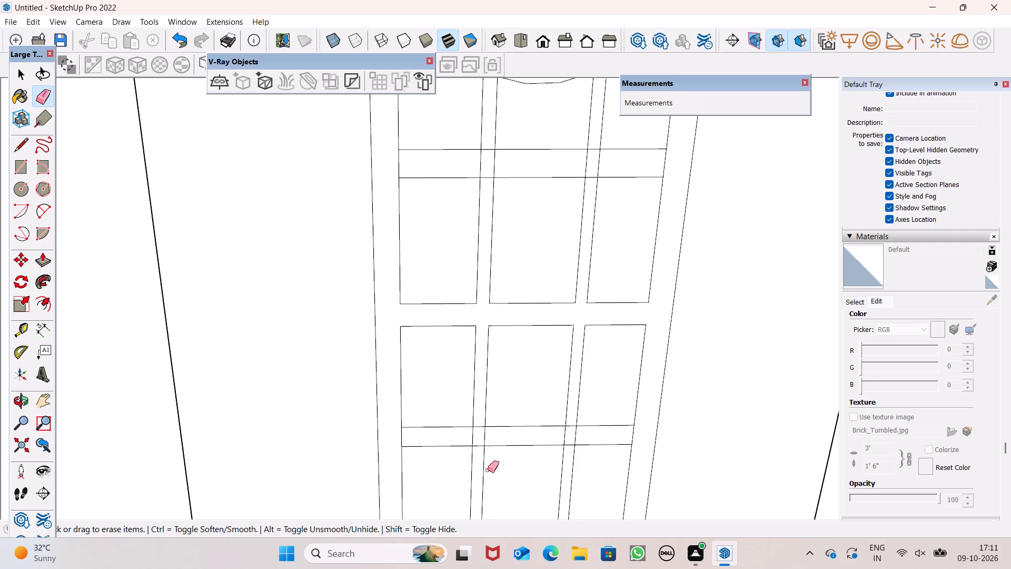
Erase the edge segments where the lowest horizontal strip crosses both vertical strips and meets the door frame's sides.
scroll(483, 470, up, 4)
drag(379, 425, 365, 424)
drag(474, 421, 499, 419)
drag(485, 403, 485, 404)
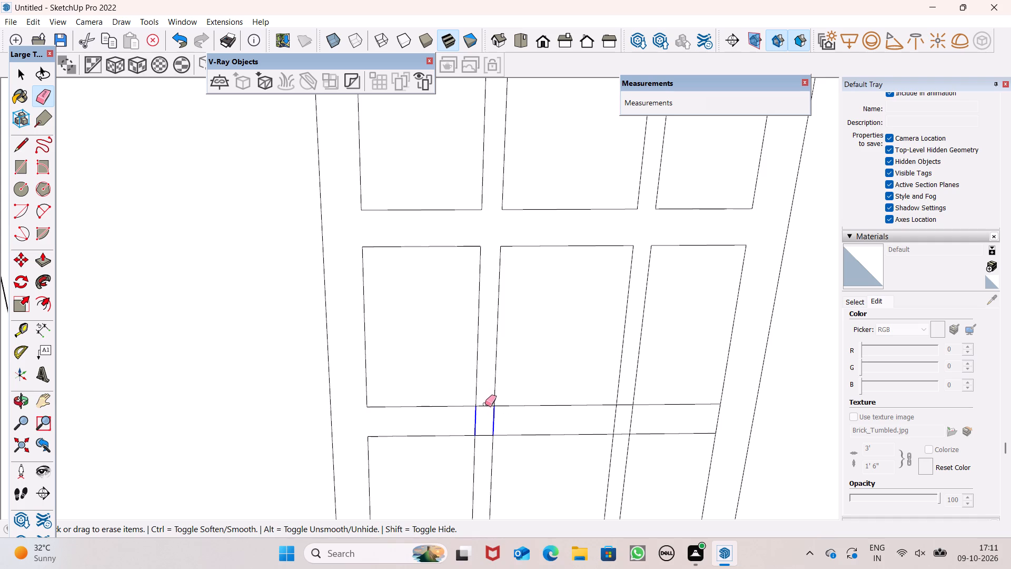
drag(485, 404, 484, 410)
drag(483, 430, 481, 438)
drag(586, 422, 630, 418)
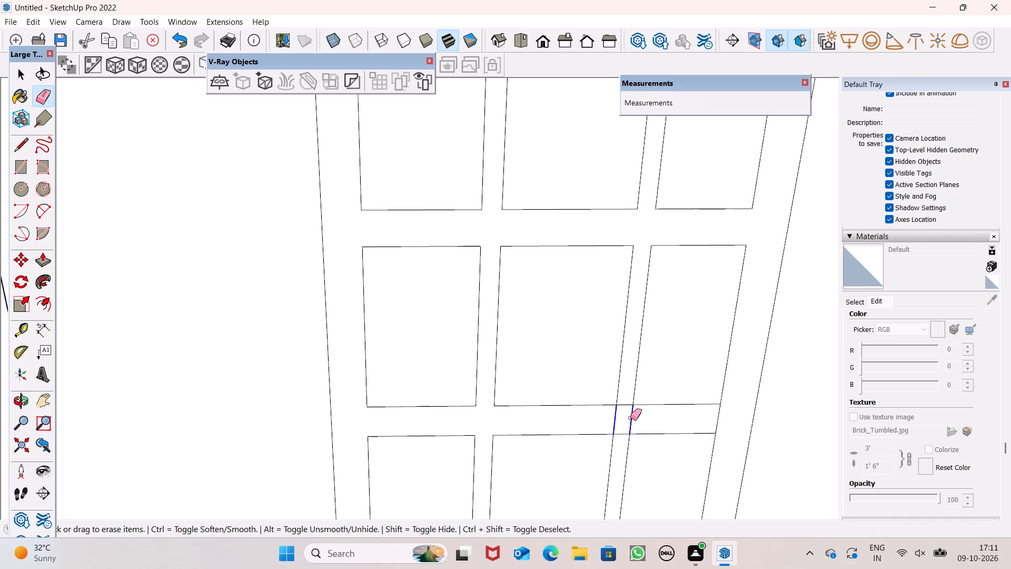
drag(630, 418, 633, 418)
drag(628, 402, 625, 409)
click(618, 437)
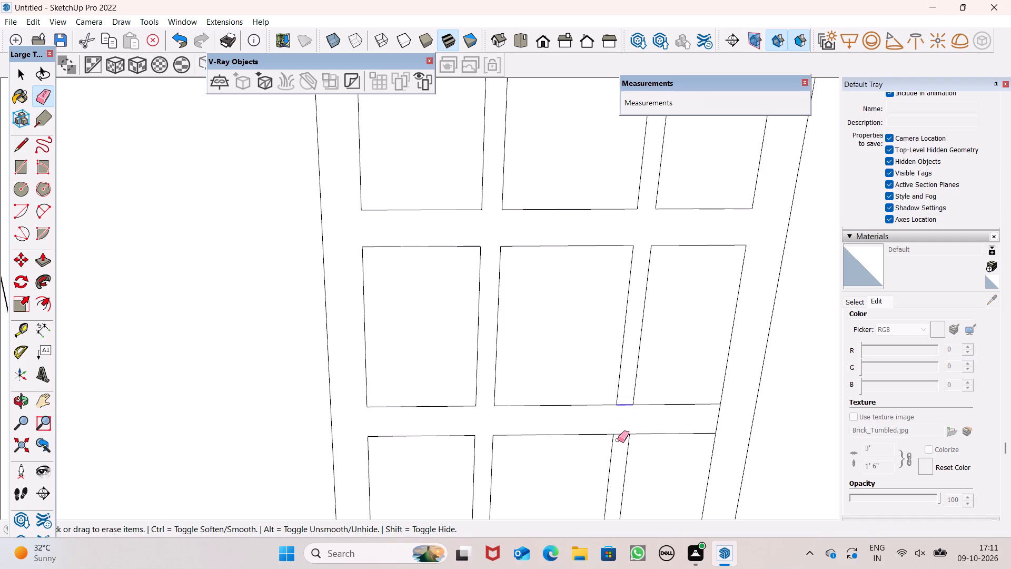
click(625, 433)
click(718, 425)
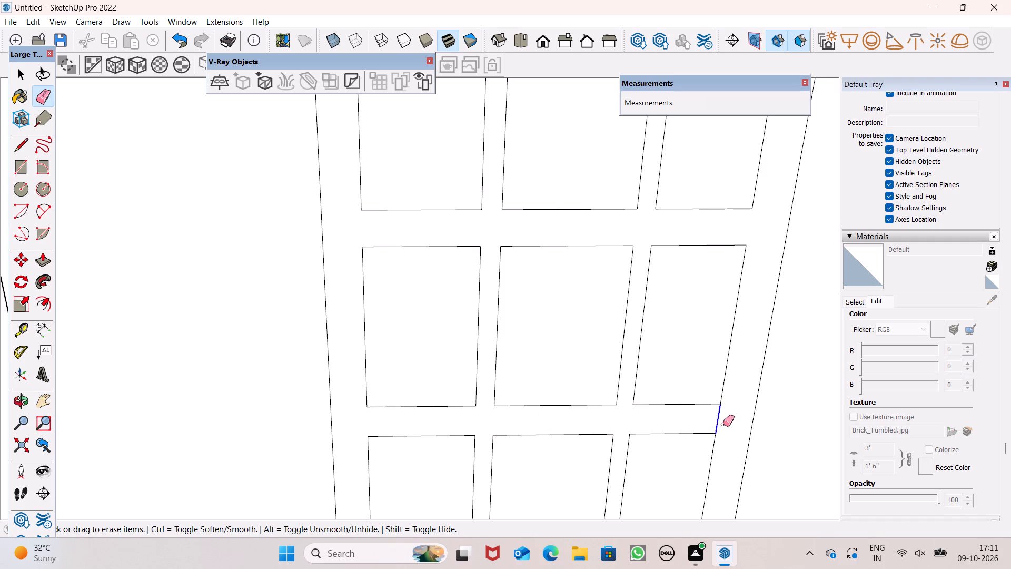
Erase the edge segments where the top horizontal strip crosses both vertical strips and meets the door frame's sides.
scroll(523, 276, down, 2)
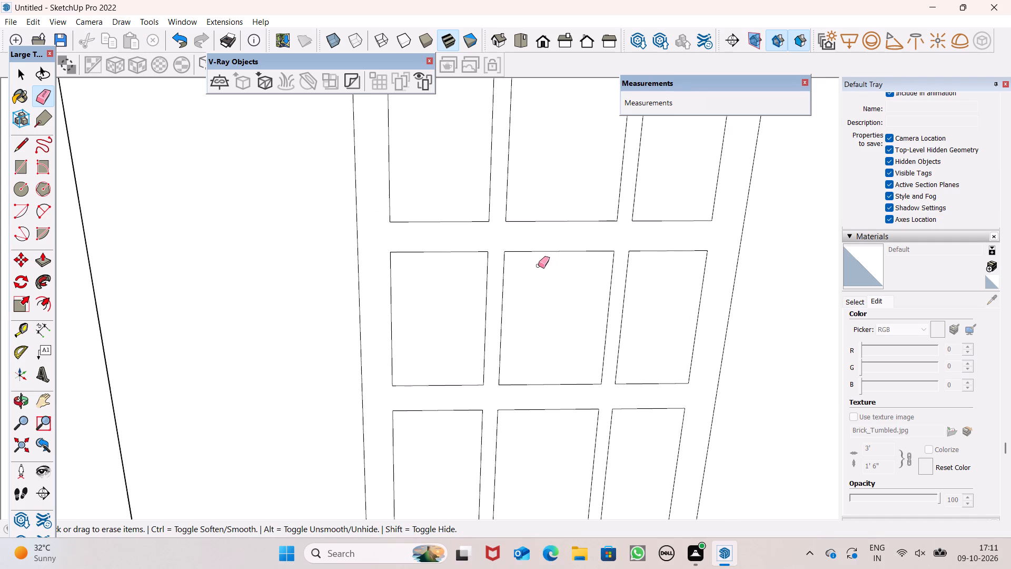
scroll(567, 245, down, 10)
scroll(566, 168, up, 6)
scroll(479, 217, up, 5)
drag(411, 197, 428, 197)
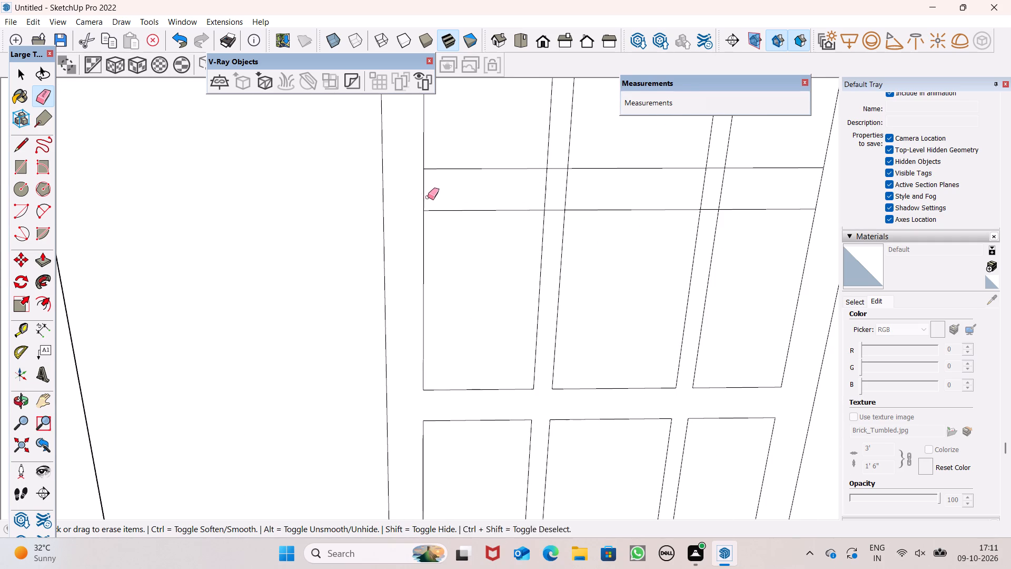
drag(428, 197, 429, 197)
drag(497, 192, 575, 192)
drag(562, 163, 556, 183)
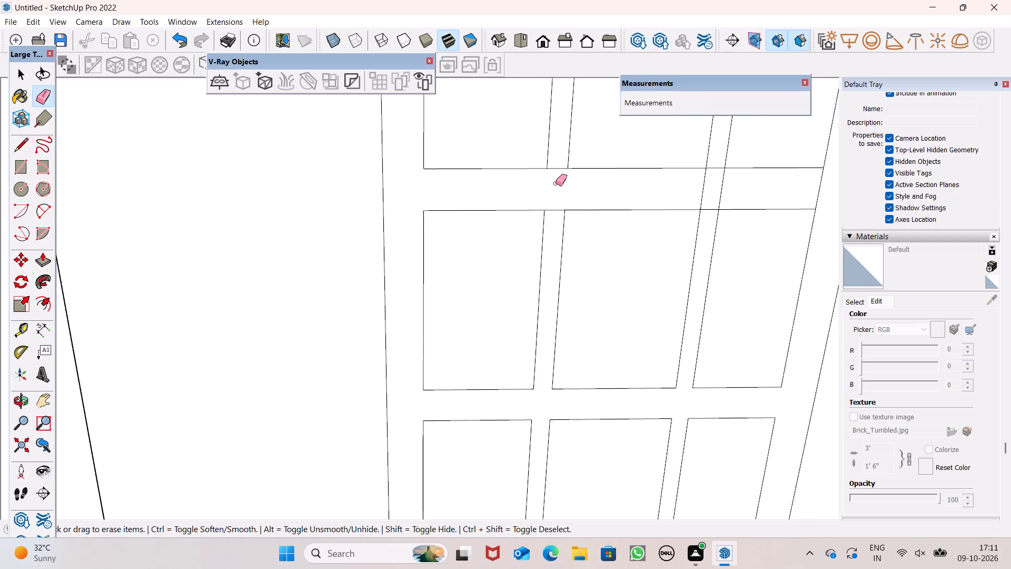
drag(556, 183, 555, 184)
drag(557, 198, 558, 215)
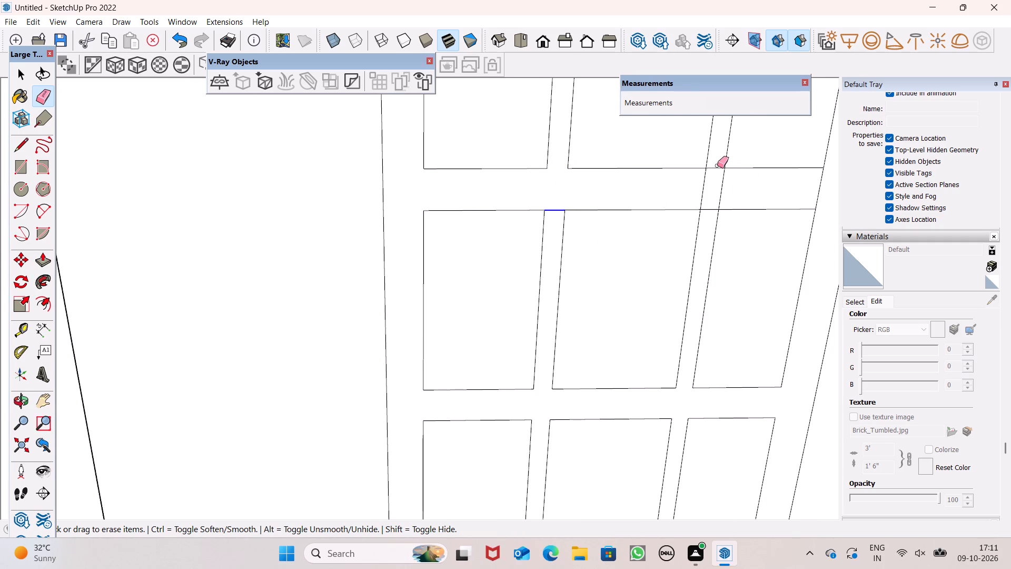
drag(716, 165, 709, 183)
drag(702, 185, 729, 185)
drag(729, 185, 722, 191)
drag(713, 203, 711, 216)
scroll(612, 220, down, 2)
drag(779, 194, 790, 194)
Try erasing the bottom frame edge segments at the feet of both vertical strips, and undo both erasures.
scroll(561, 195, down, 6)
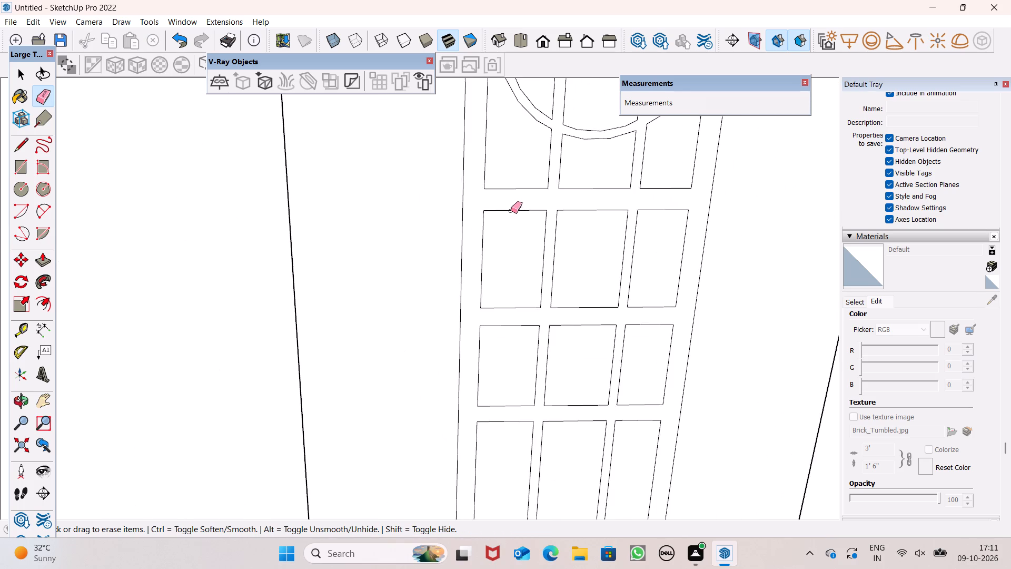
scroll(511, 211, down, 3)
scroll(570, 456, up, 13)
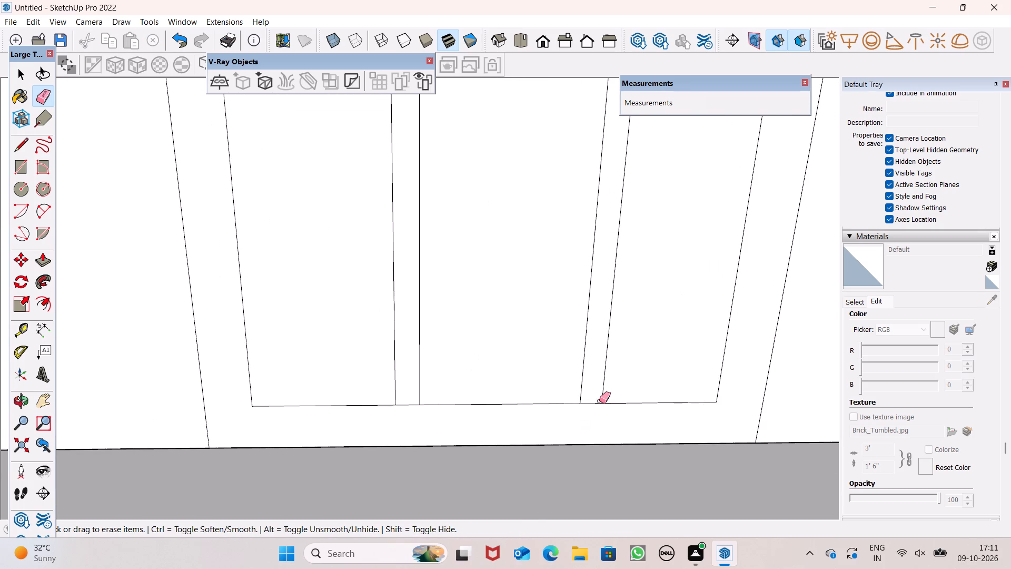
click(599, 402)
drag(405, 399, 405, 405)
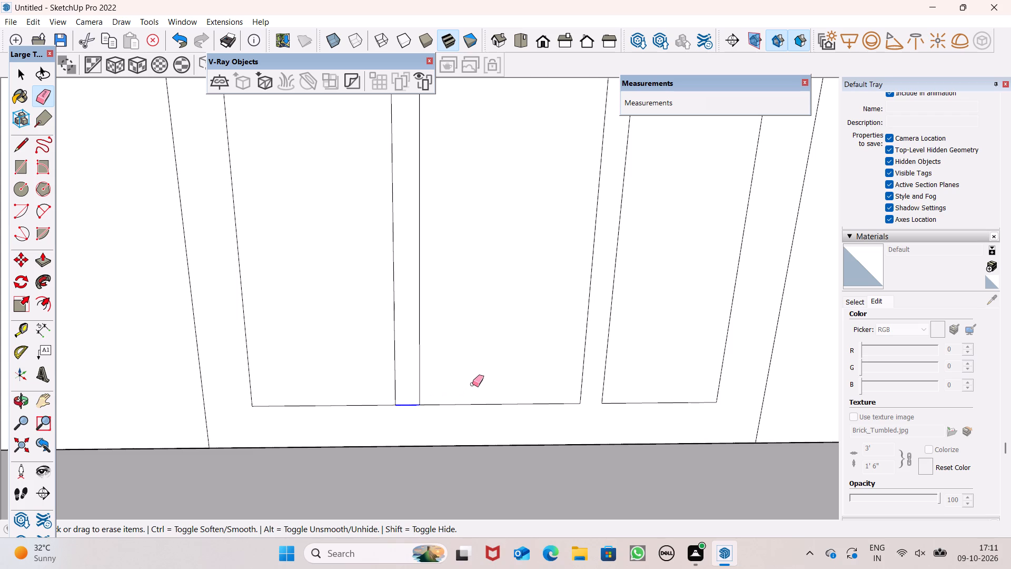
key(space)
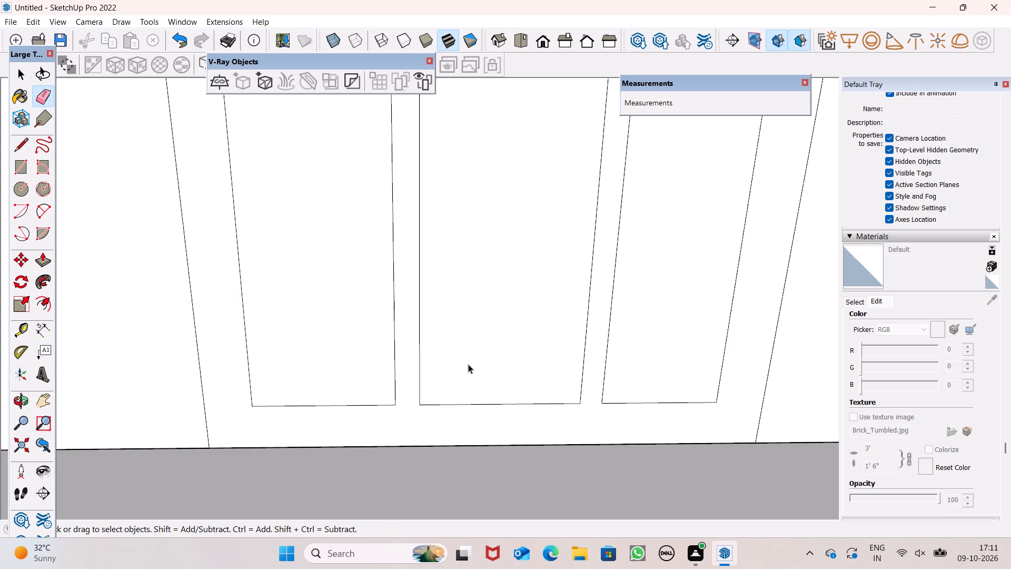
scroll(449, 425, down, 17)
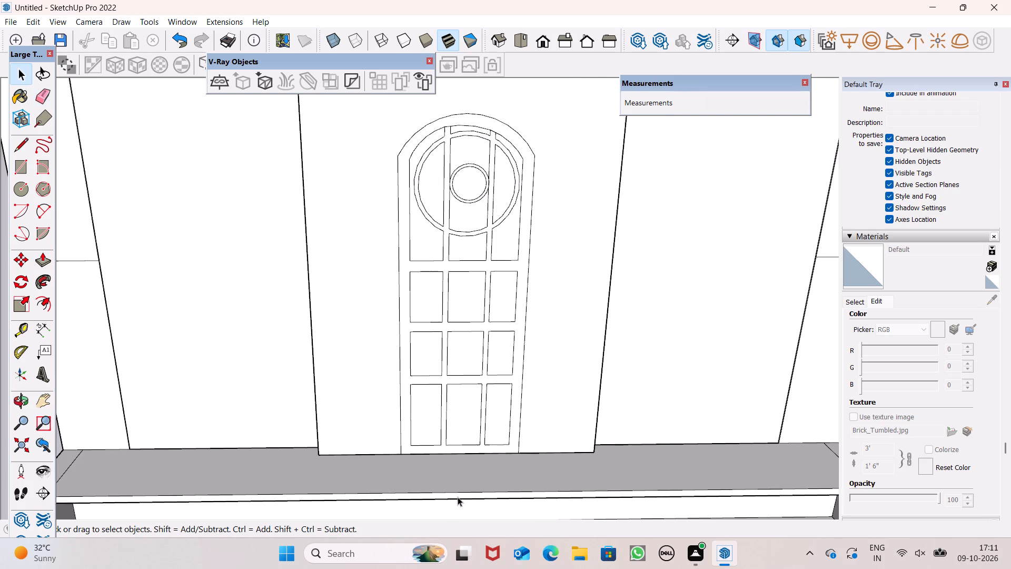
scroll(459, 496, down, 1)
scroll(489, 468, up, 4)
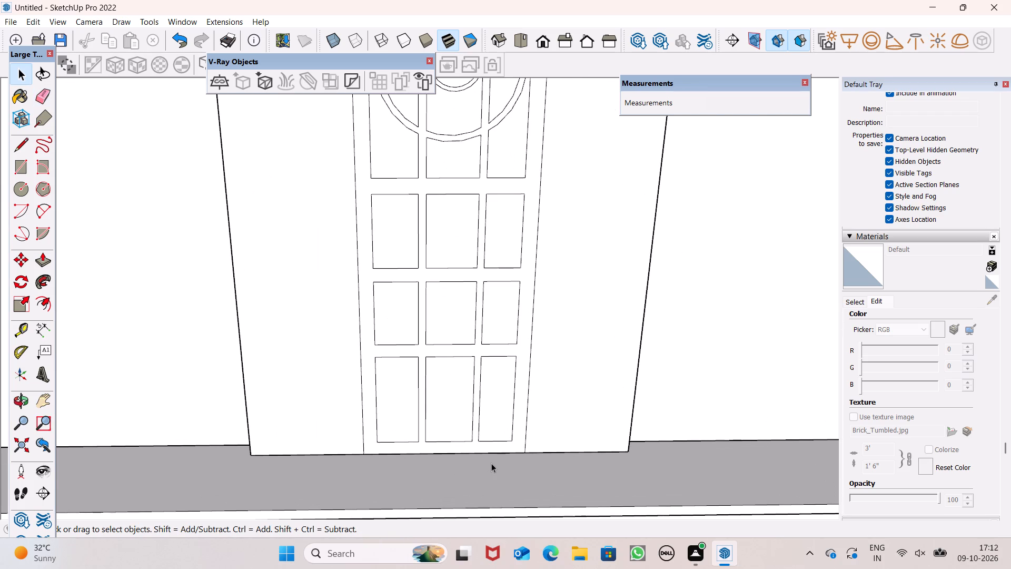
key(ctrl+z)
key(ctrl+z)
Push/Pull the door's merged frame-and-strip face by about 3/8".
click(41, 266)
click(516, 446)
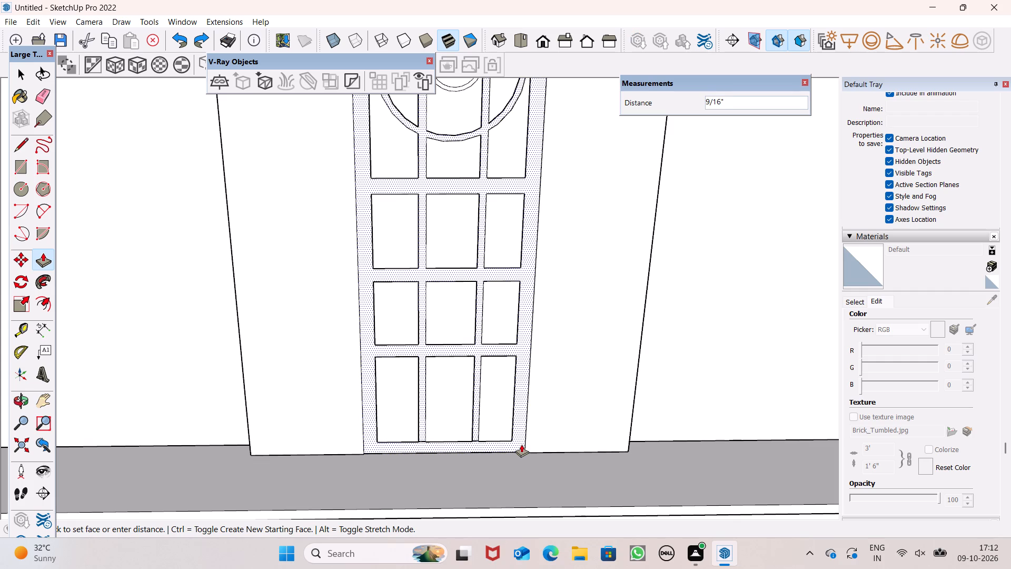
scroll(505, 445, up, 1)
scroll(504, 447, down, 1)
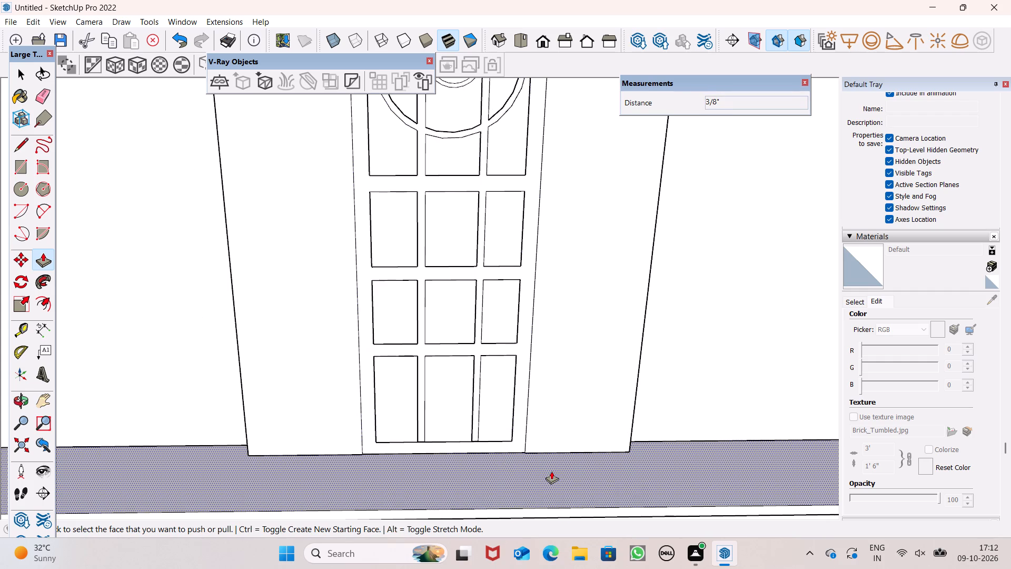
Undo the last push/pull and extrude the door's merged frame-and-strip face by about 1 3/4" instead.
key(space)
scroll(551, 471, down, 2)
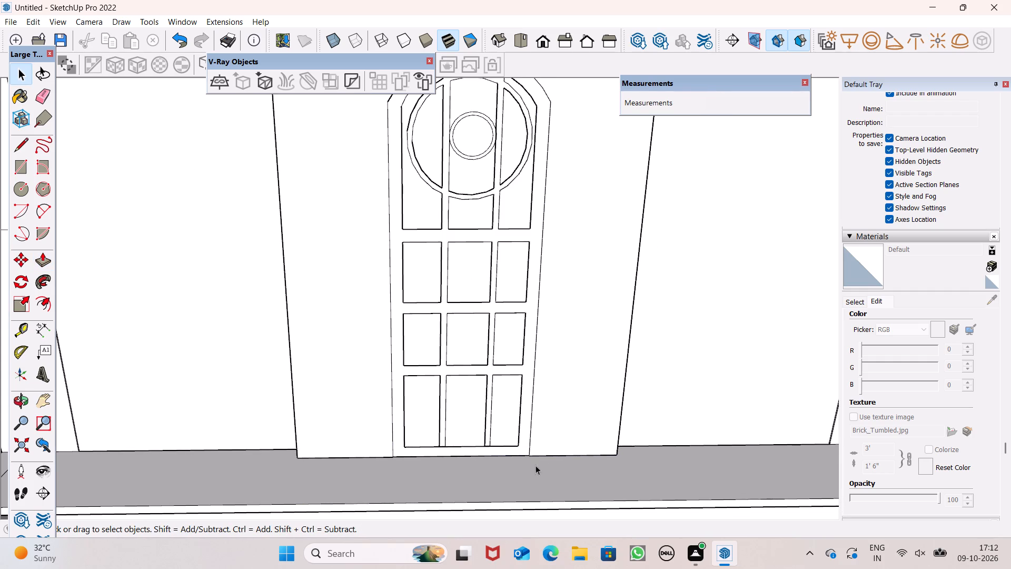
scroll(535, 468, down, 2)
scroll(517, 441, up, 3)
middle_drag(514, 442, 362, 467)
scroll(498, 466, up, 1)
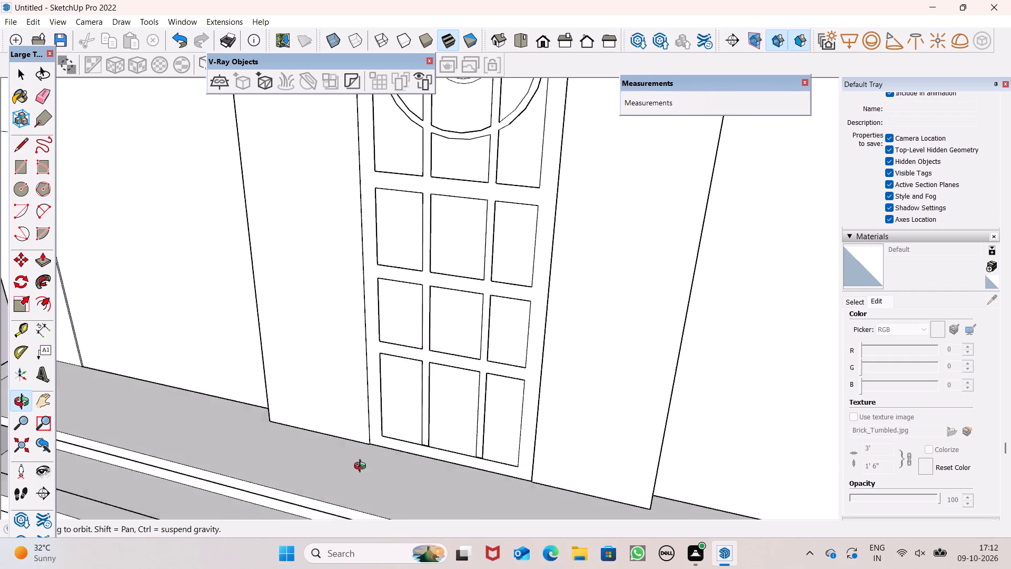
middle_drag(362, 467, 455, 449)
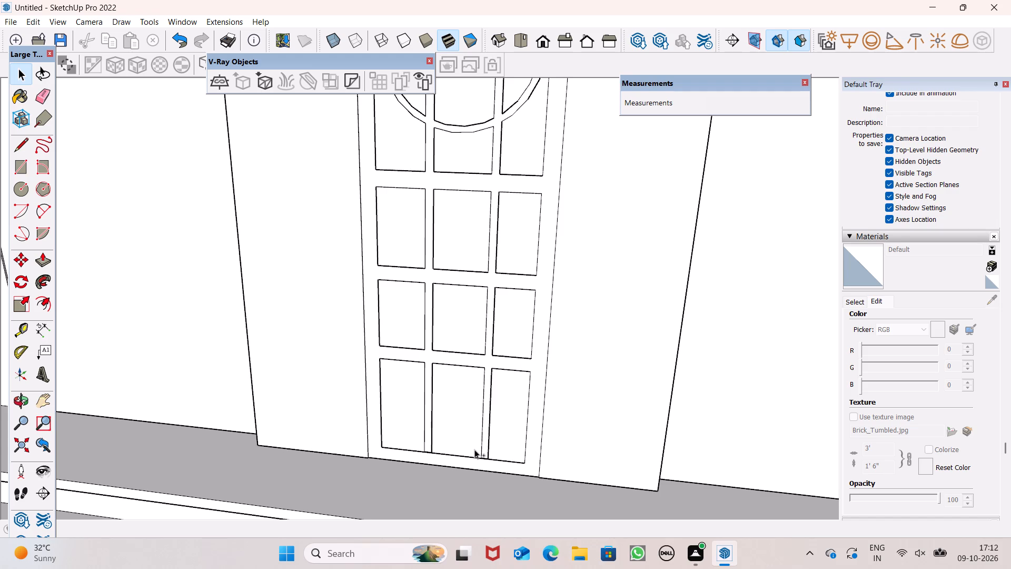
key(ctrl+z)
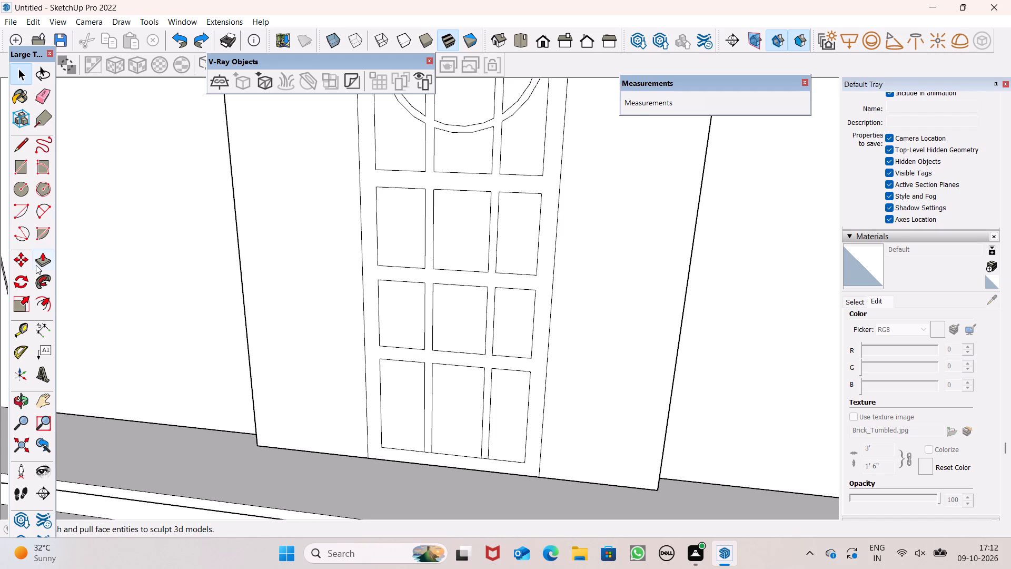
click(36, 265)
click(523, 468)
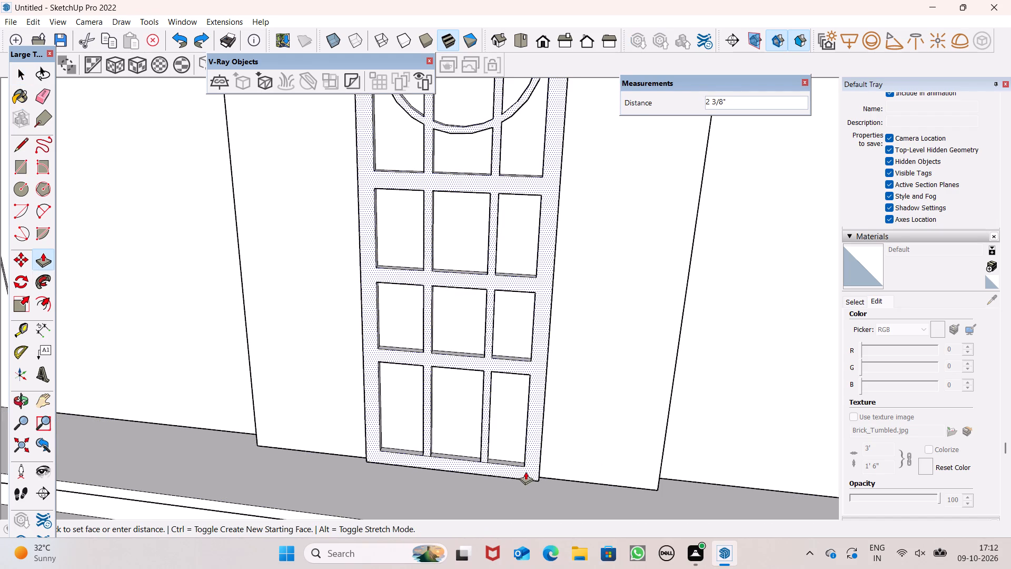
scroll(493, 428, down, 6)
middle_drag(517, 435, 567, 445)
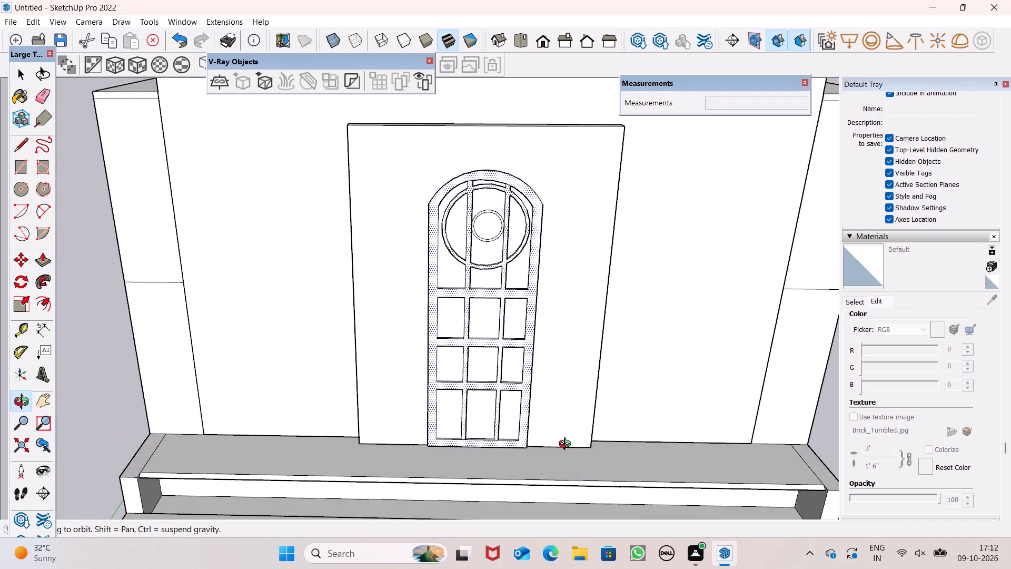
middle_drag(567, 445, 600, 462)
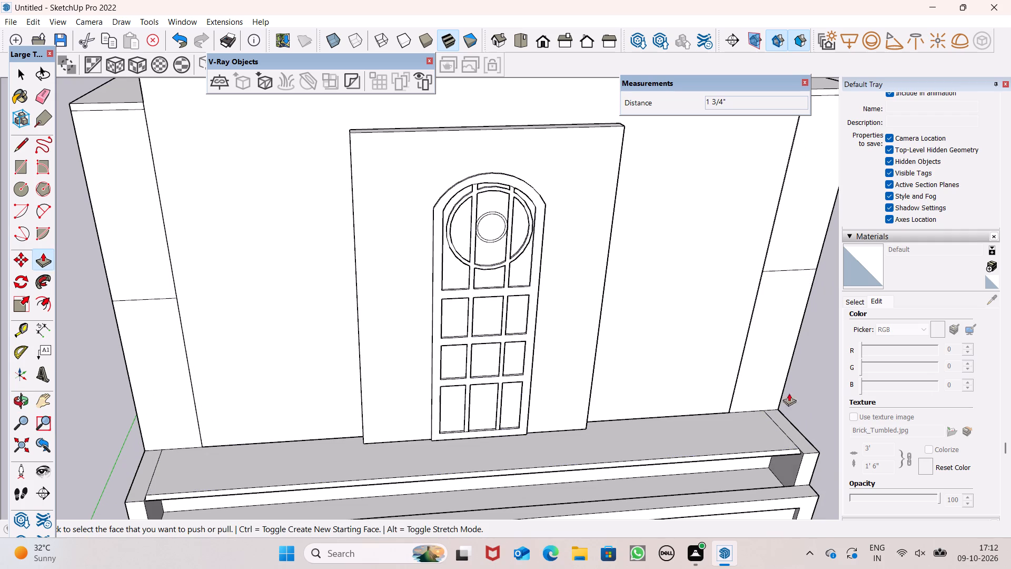
Draw lines across the ends of the three horizontal strips, connecting the pane corners along the door frame's left inner edge.
scroll(499, 283, up, 1)
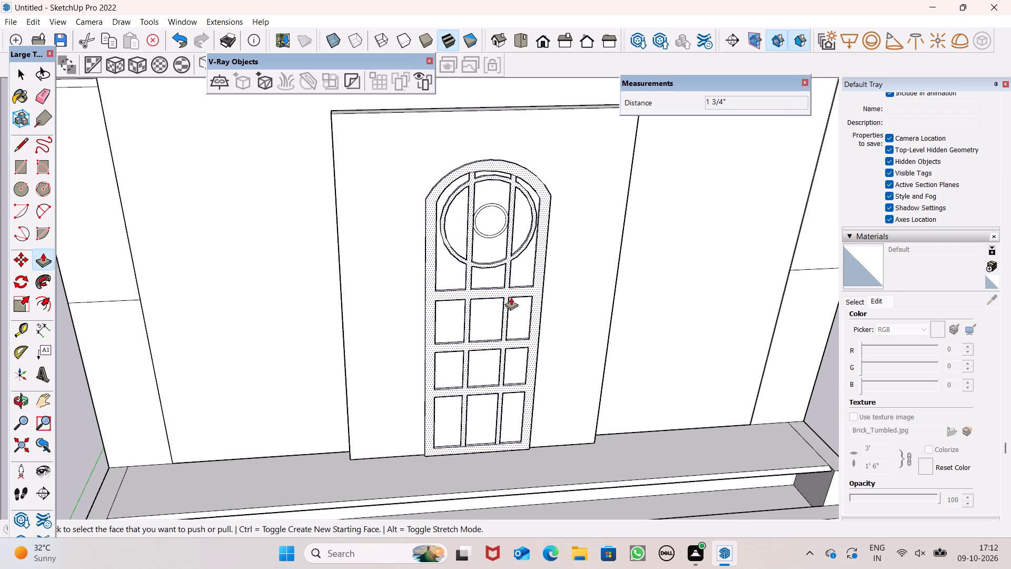
scroll(528, 287, up, 4)
click(17, 144)
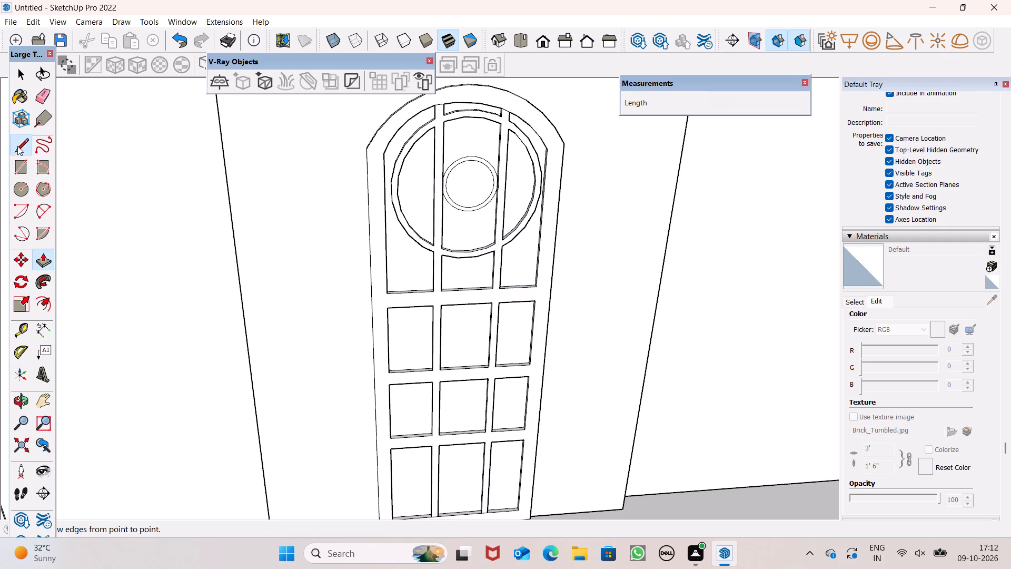
scroll(498, 322, up, 6)
click(297, 277)
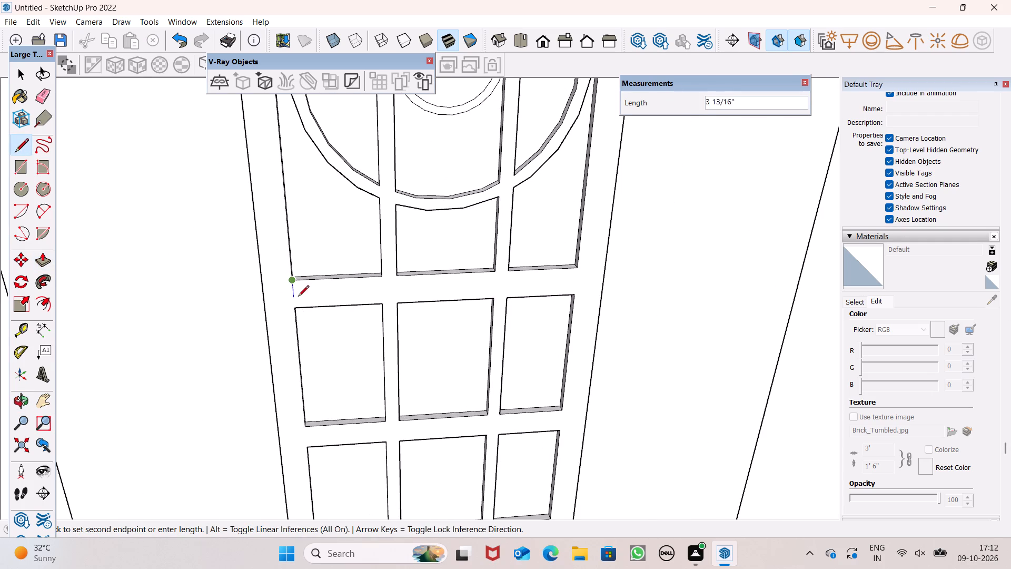
click(296, 309)
click(303, 428)
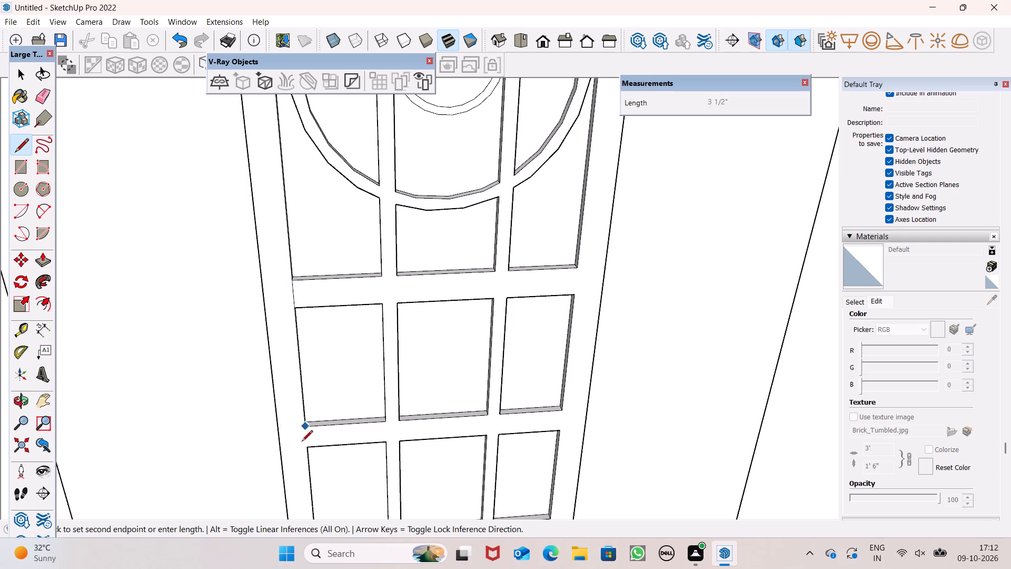
click(306, 453)
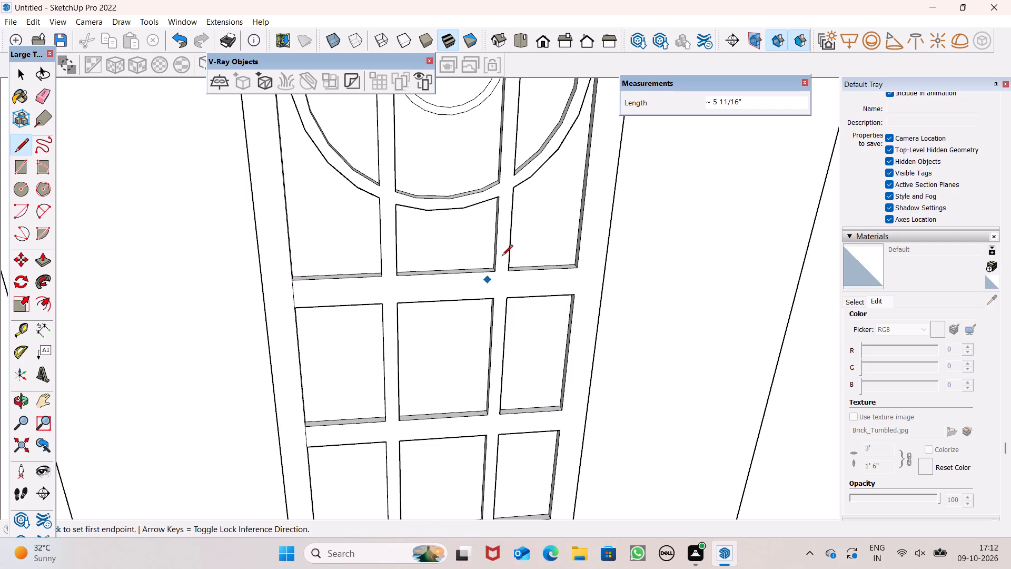
scroll(502, 256, down, 4)
scroll(495, 300, down, 4)
scroll(420, 484, up, 6)
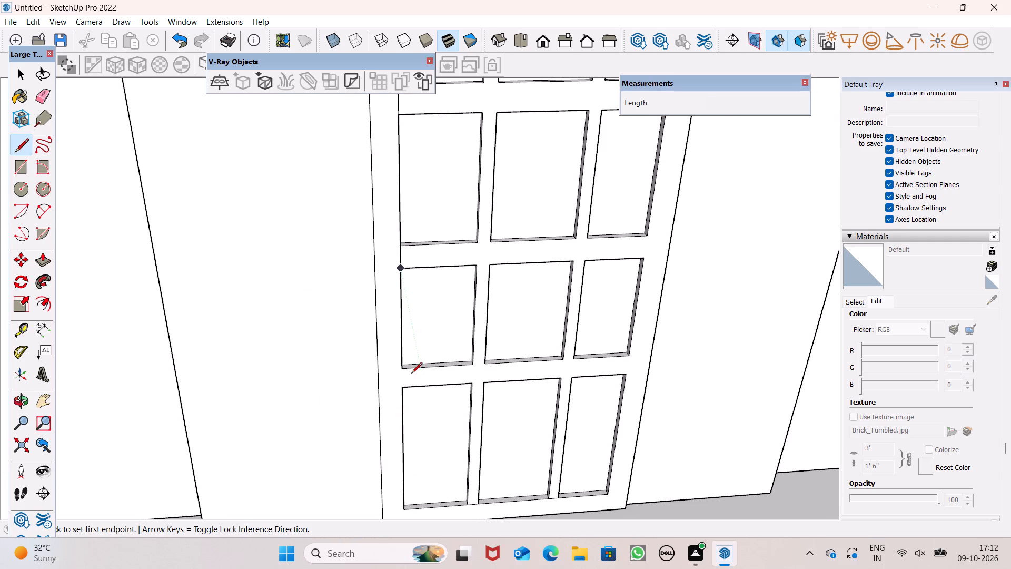
click(400, 370)
click(403, 387)
Draw a line across the right end of the lowest horizontal strip, connecting the pane corners along the door frame's inner edge.
scroll(477, 302, down, 5)
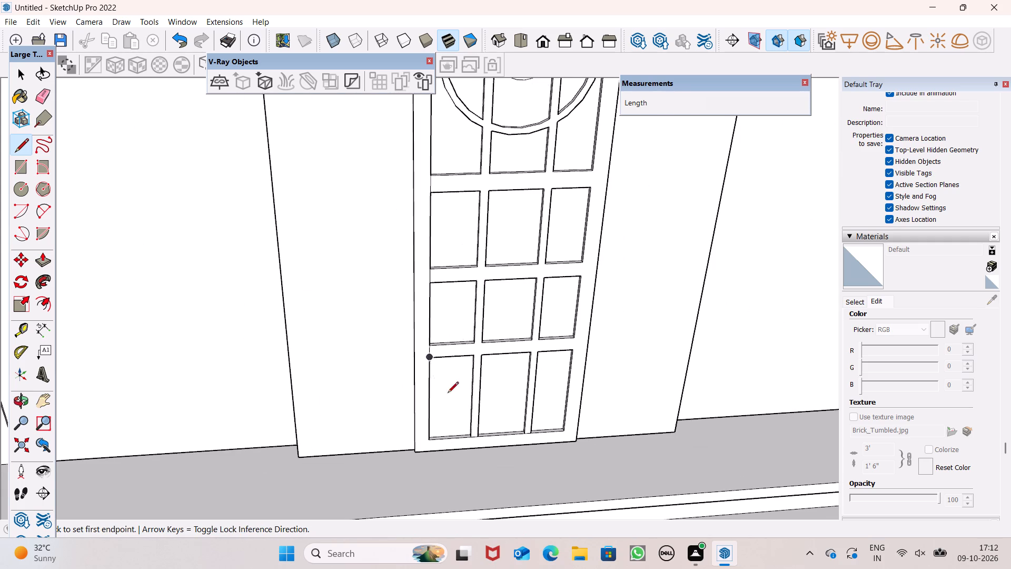
scroll(589, 337, up, 6)
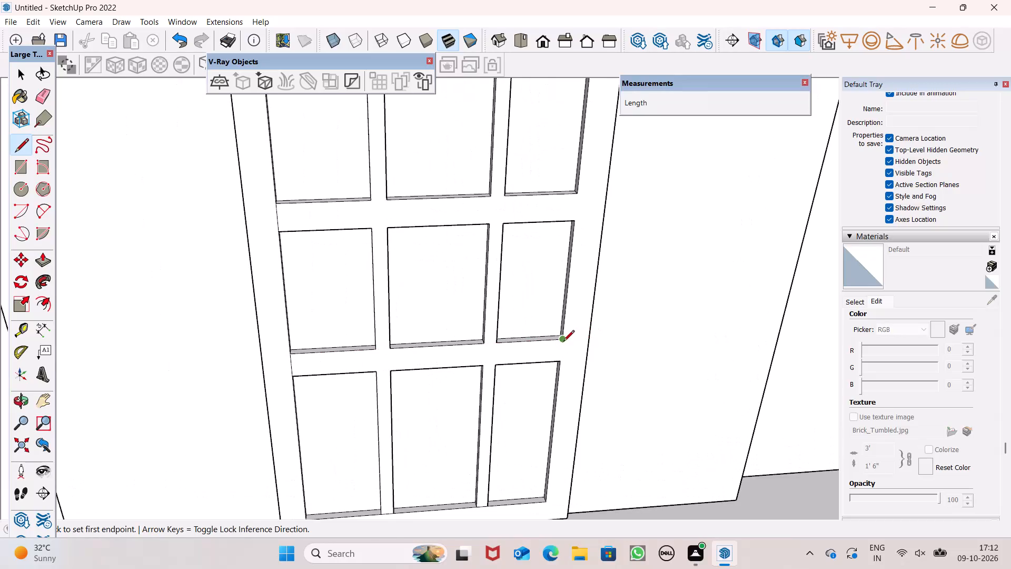
click(563, 342)
click(559, 366)
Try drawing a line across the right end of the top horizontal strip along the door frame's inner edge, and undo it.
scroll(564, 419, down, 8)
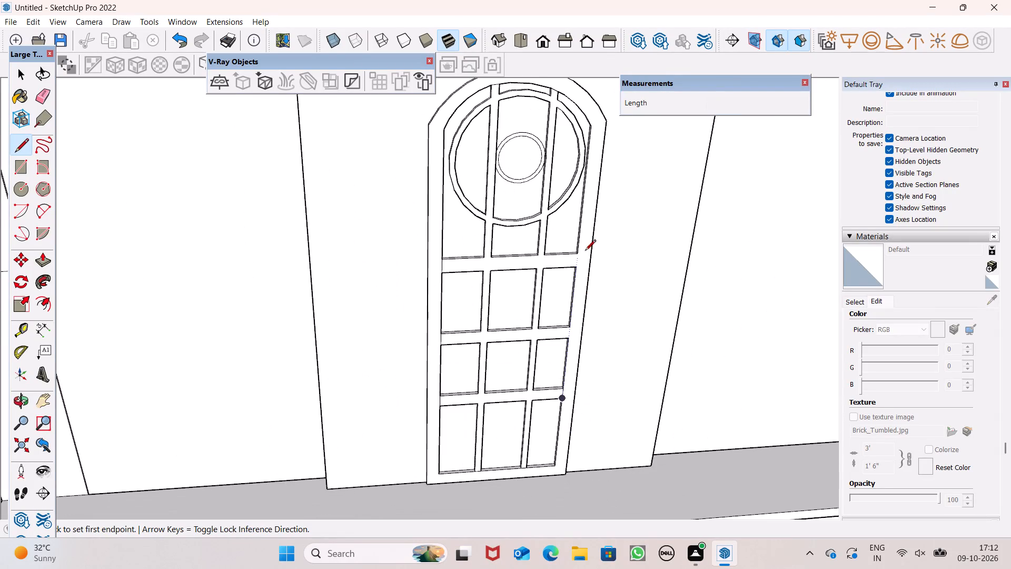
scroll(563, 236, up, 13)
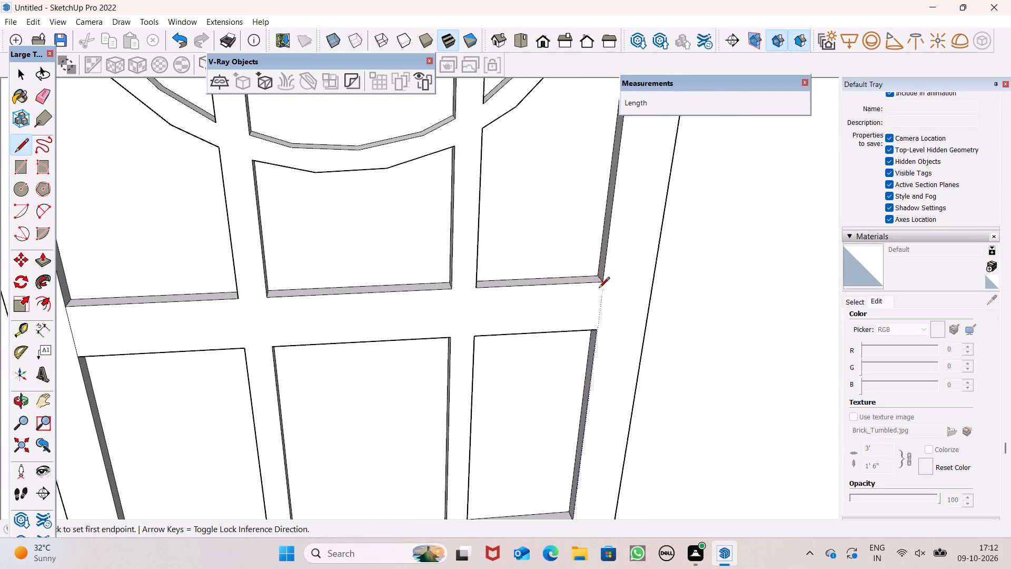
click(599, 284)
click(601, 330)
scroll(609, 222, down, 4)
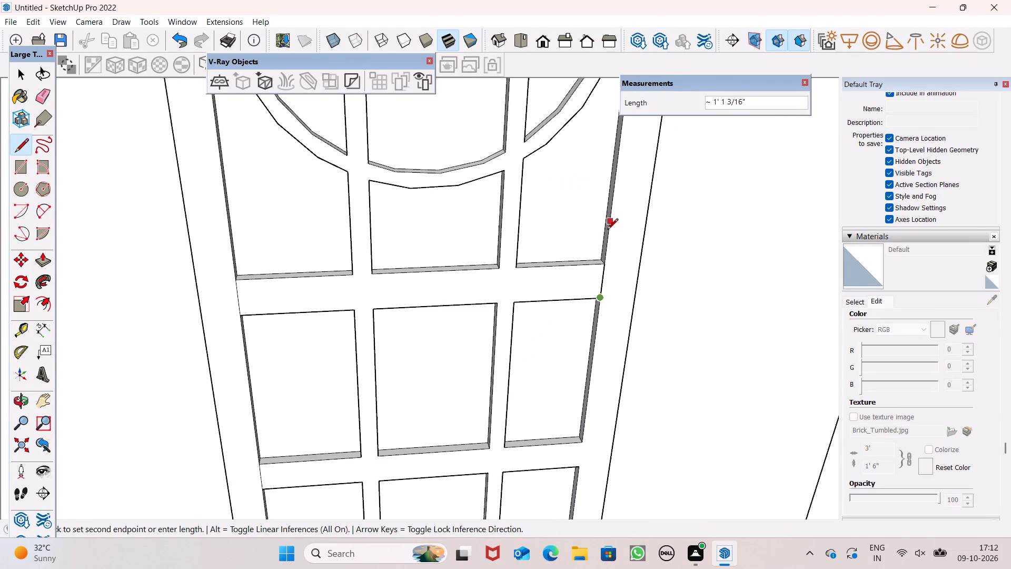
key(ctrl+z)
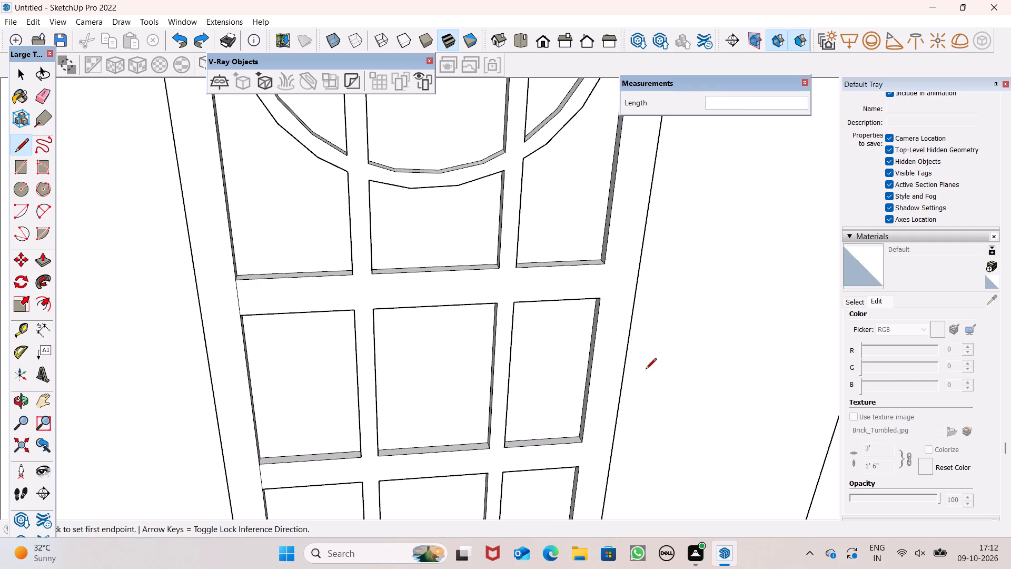
Draw lines across the right ends of the top and middle horizontal strips, connecting the pane corners along the frame's inner edge.
scroll(631, 288, up, 13)
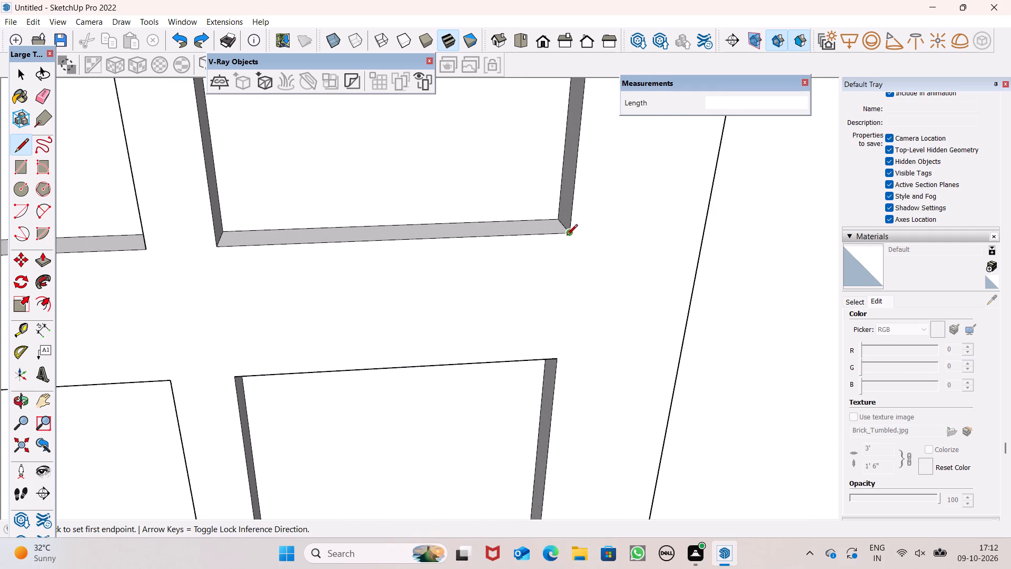
click(567, 236)
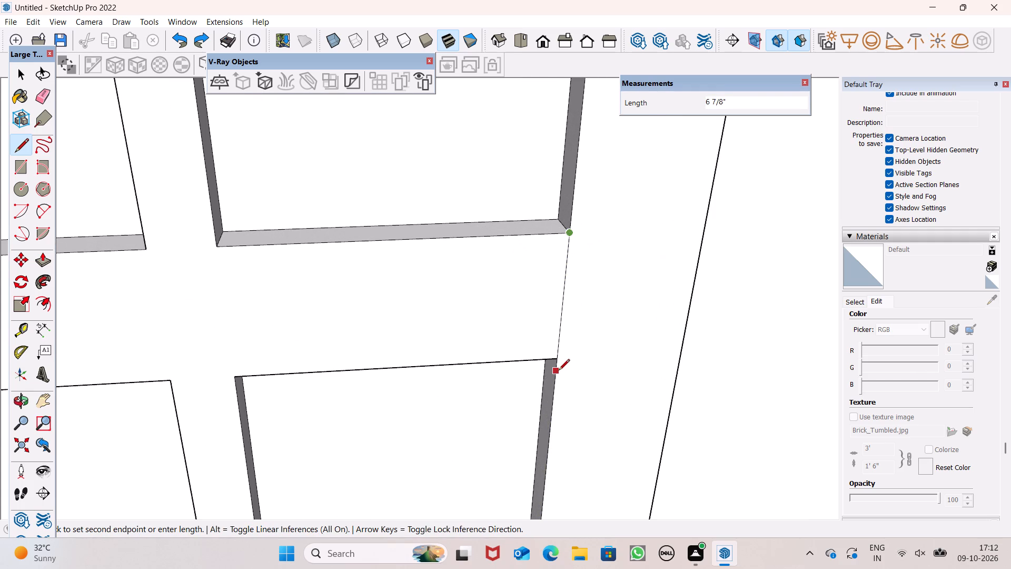
click(557, 364)
scroll(578, 289, down, 3)
scroll(578, 289, up, 1)
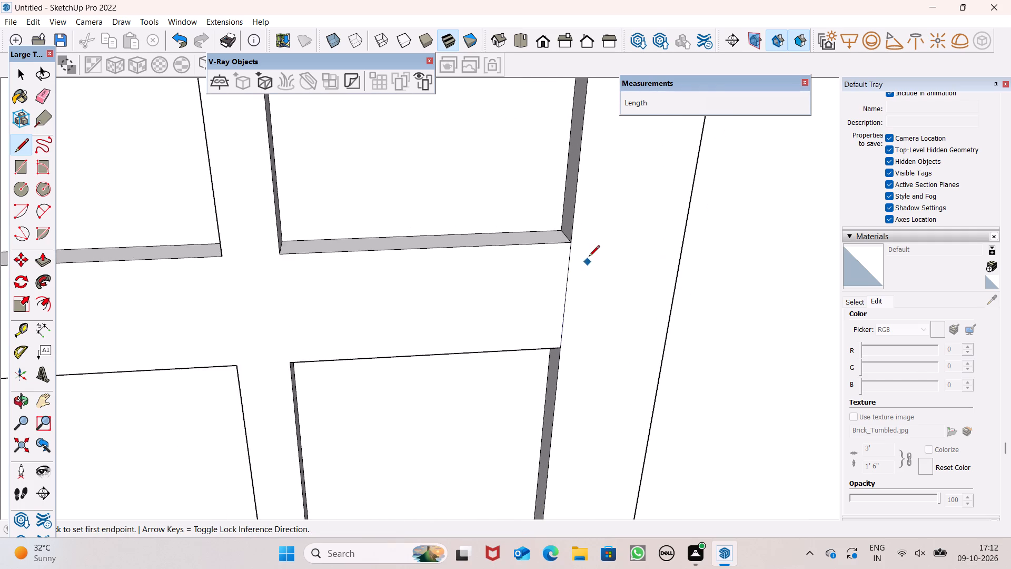
scroll(589, 257, down, 16)
scroll(561, 322, down, 2)
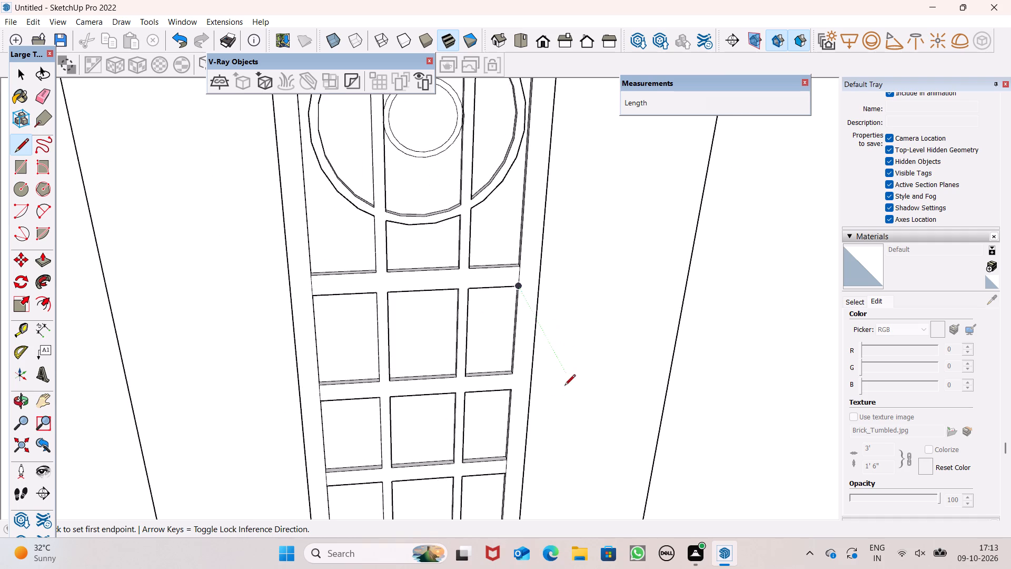
scroll(551, 400, up, 6)
scroll(478, 369, up, 5)
click(483, 342)
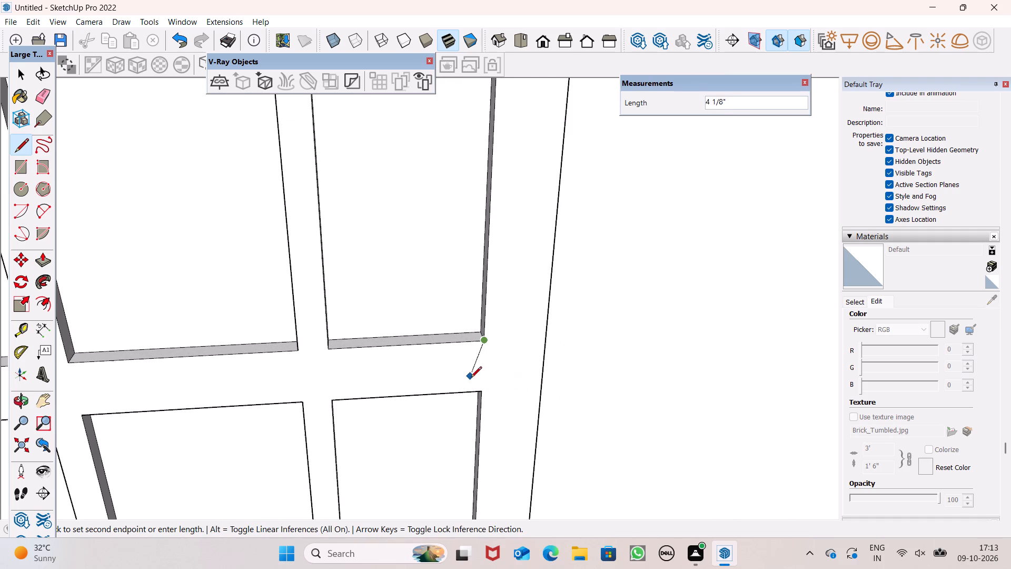
click(481, 395)
Display the Brick, Cladding and Siding material collection for picking a material.
scroll(531, 327, down, 9)
scroll(560, 321, up, 1)
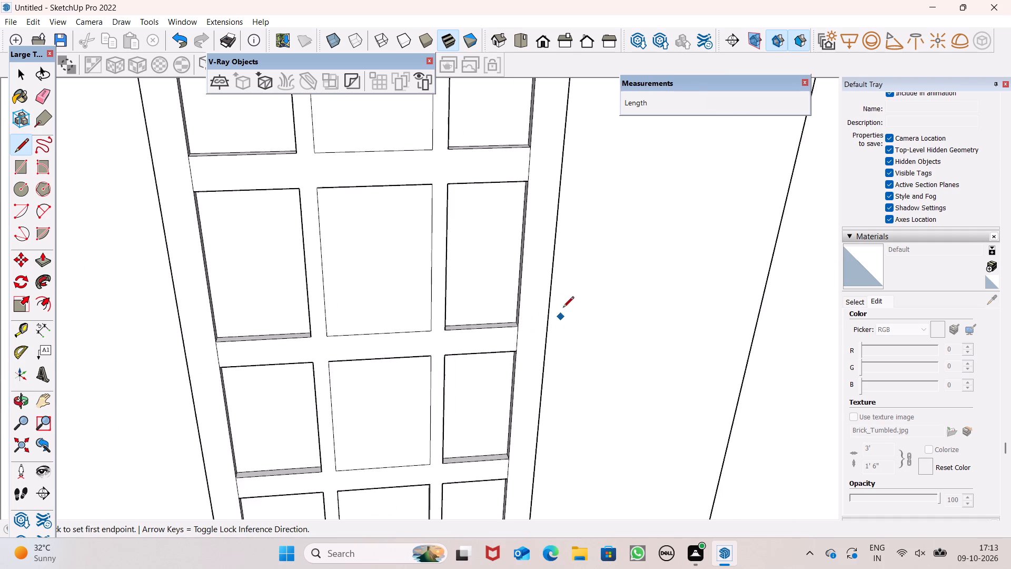
scroll(564, 306, down, 6)
scroll(632, 384, down, 6)
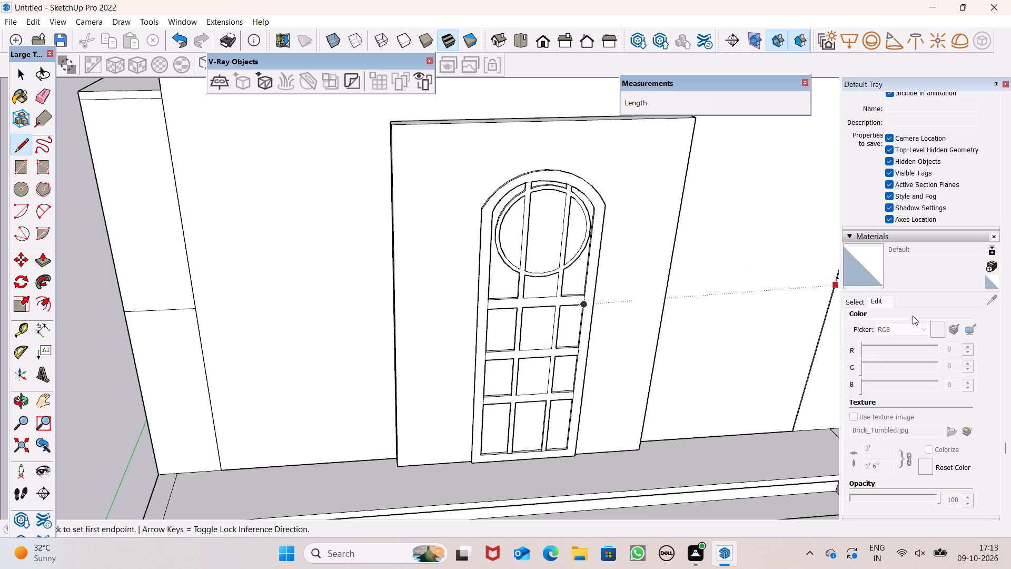
scroll(922, 279, down, 6)
click(856, 155)
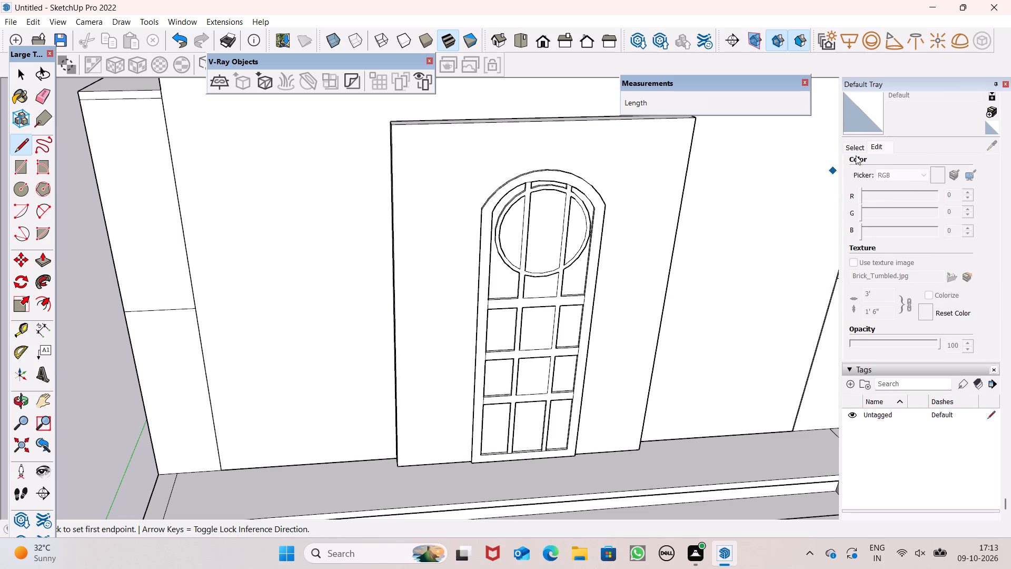
click(856, 157)
click(856, 150)
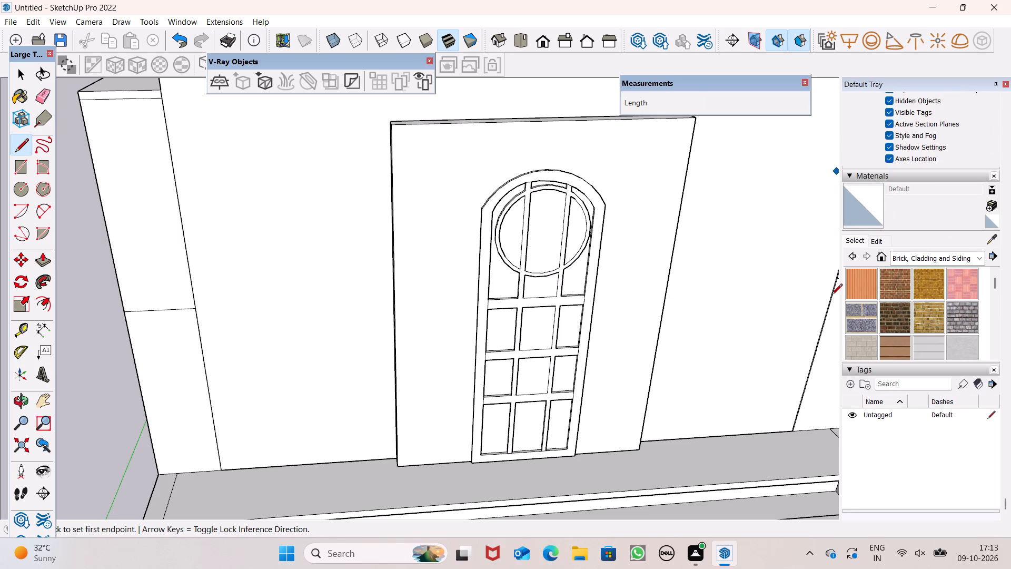
key(space)
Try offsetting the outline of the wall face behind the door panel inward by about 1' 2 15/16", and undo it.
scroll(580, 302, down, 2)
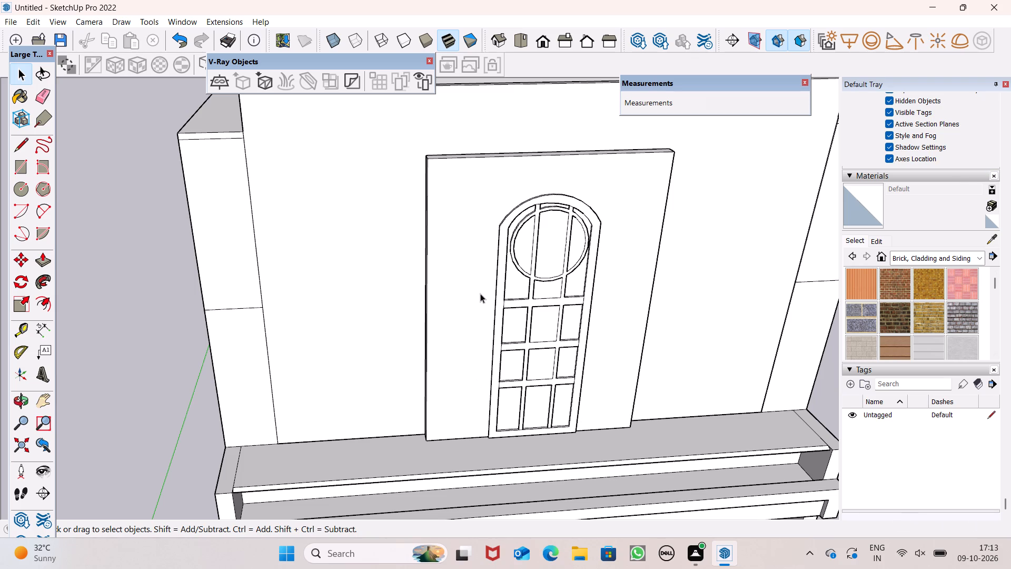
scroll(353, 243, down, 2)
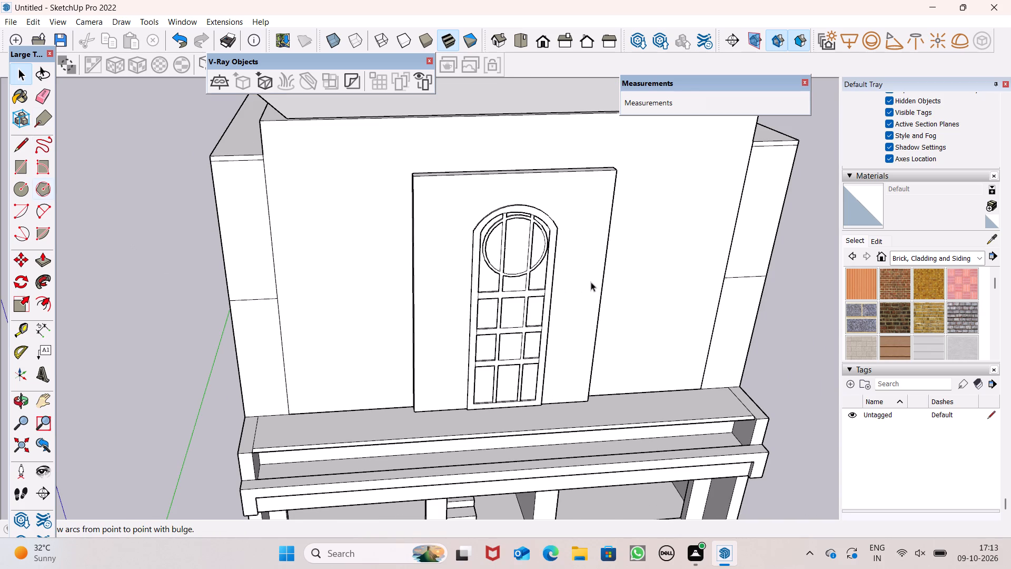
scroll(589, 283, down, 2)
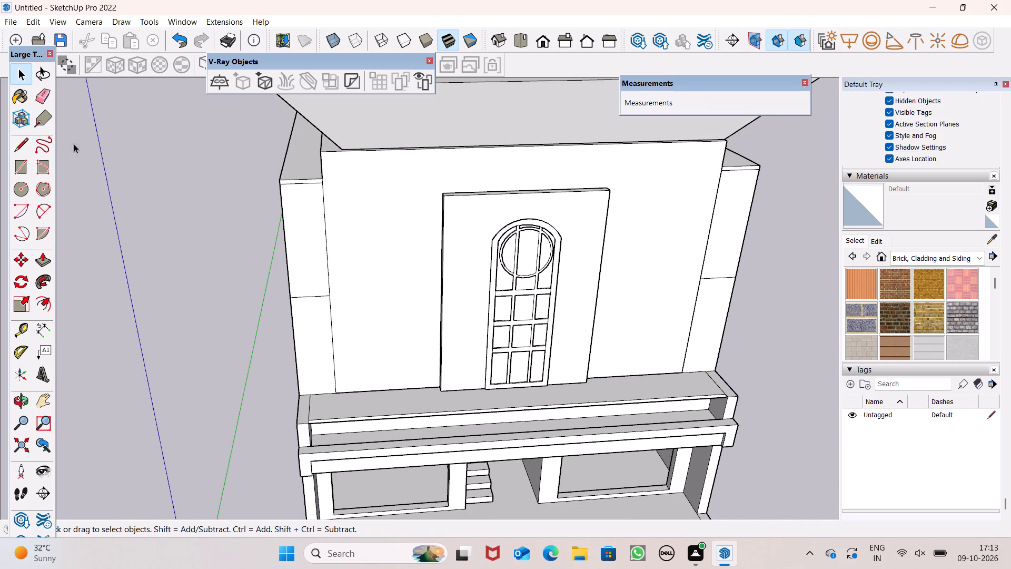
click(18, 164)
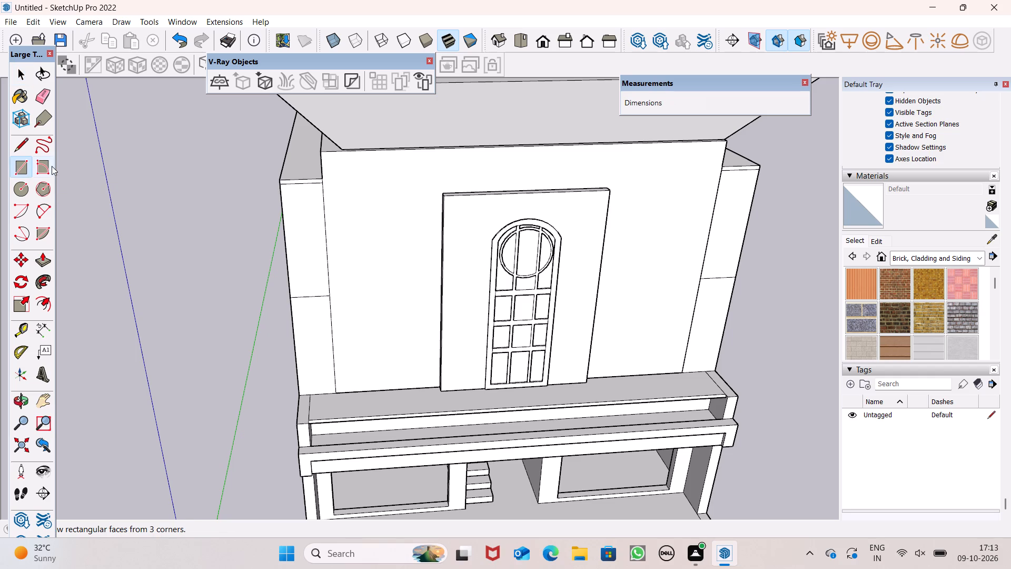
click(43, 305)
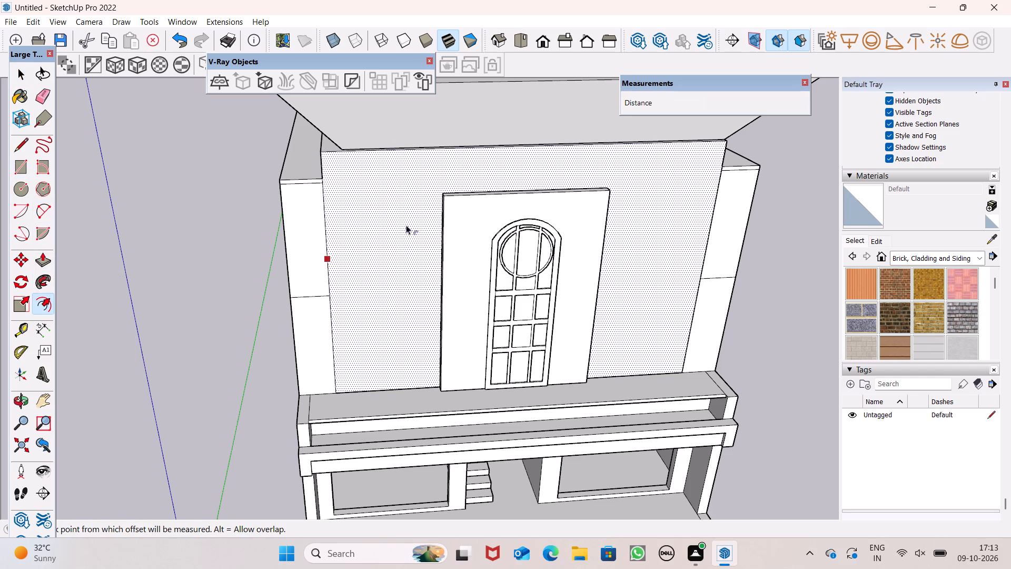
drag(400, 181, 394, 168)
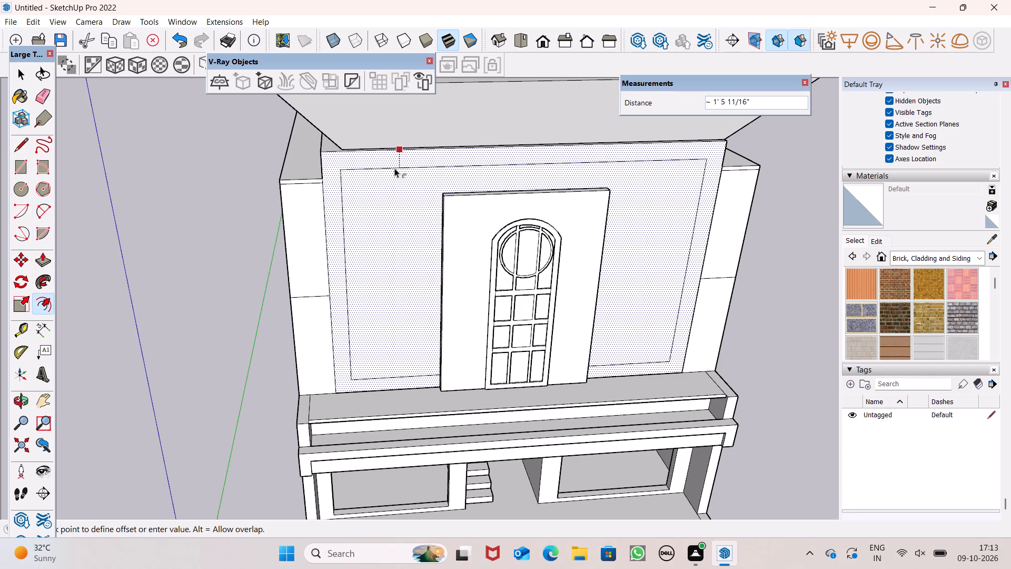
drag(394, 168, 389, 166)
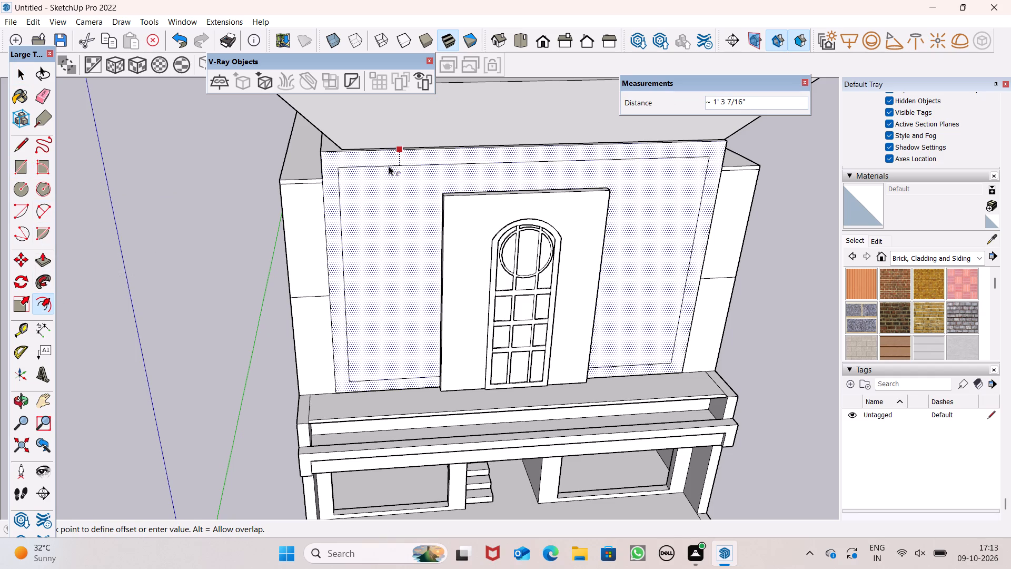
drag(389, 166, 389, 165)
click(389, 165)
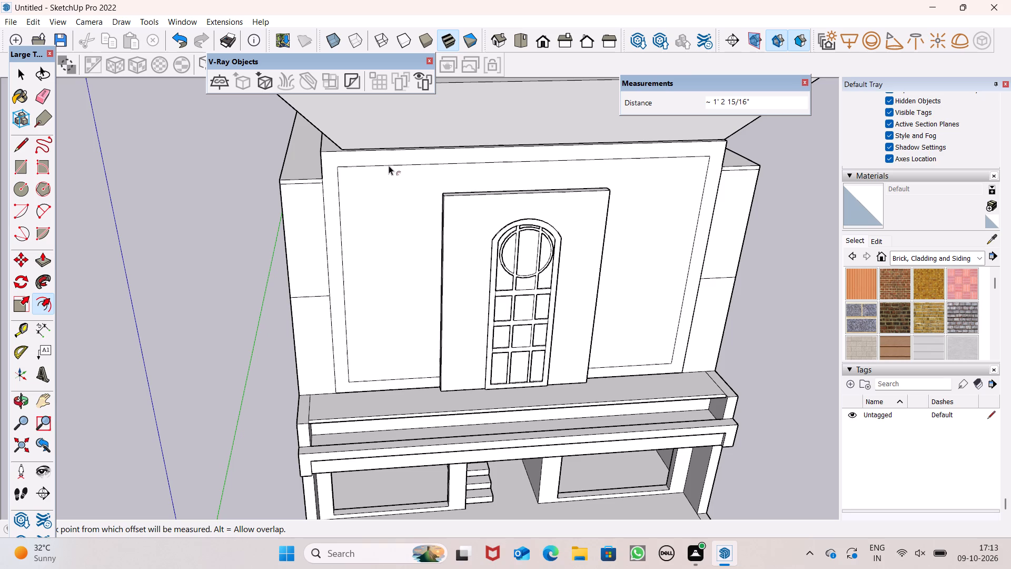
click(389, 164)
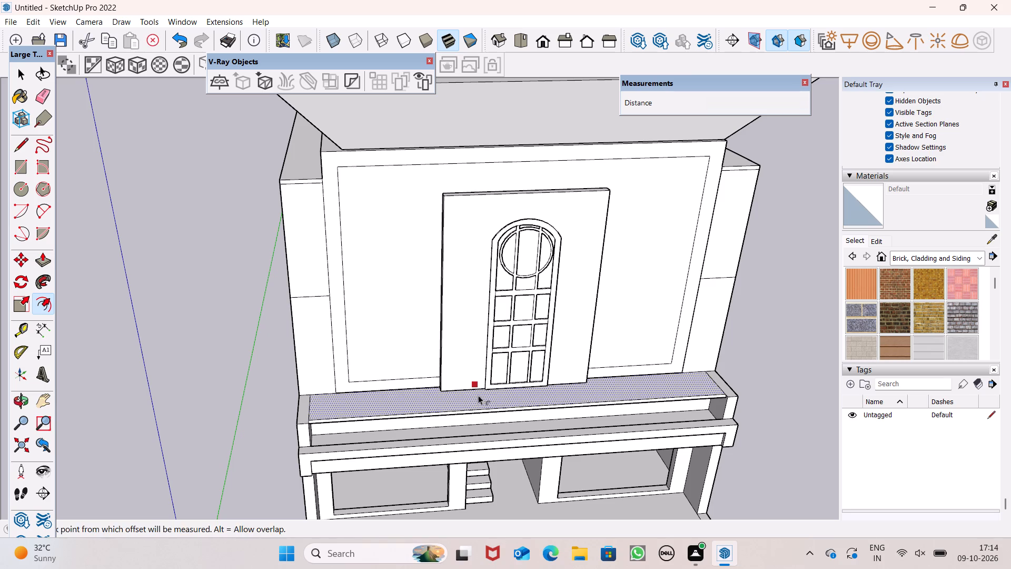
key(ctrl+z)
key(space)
Erase the horizontal dividing edge across the front face of the left corner pillar.
scroll(417, 357, down, 4)
middle_drag(412, 355, 364, 408)
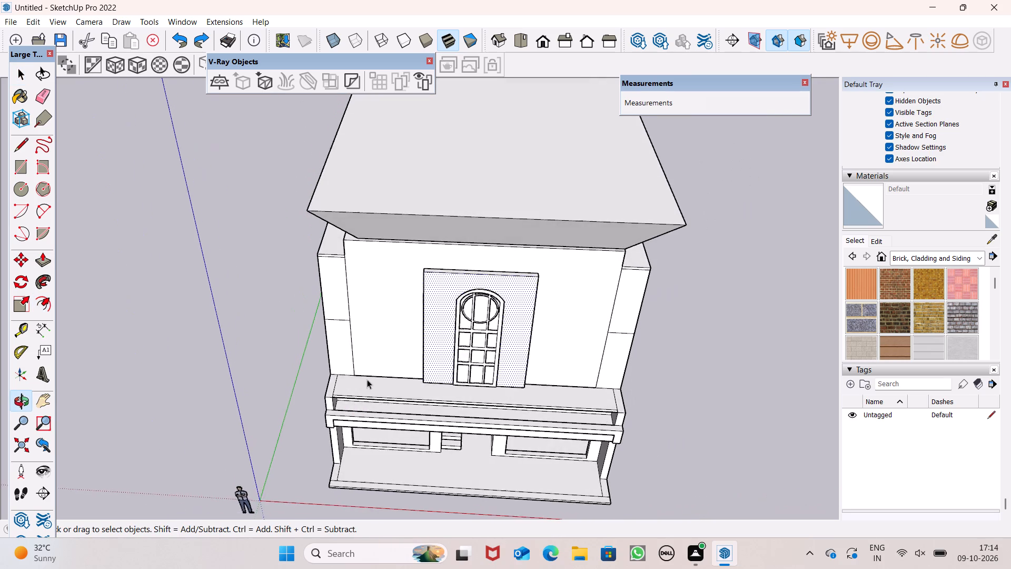
scroll(359, 336, up, 6)
scroll(353, 184, up, 1)
middle_drag(353, 187, 355, 191)
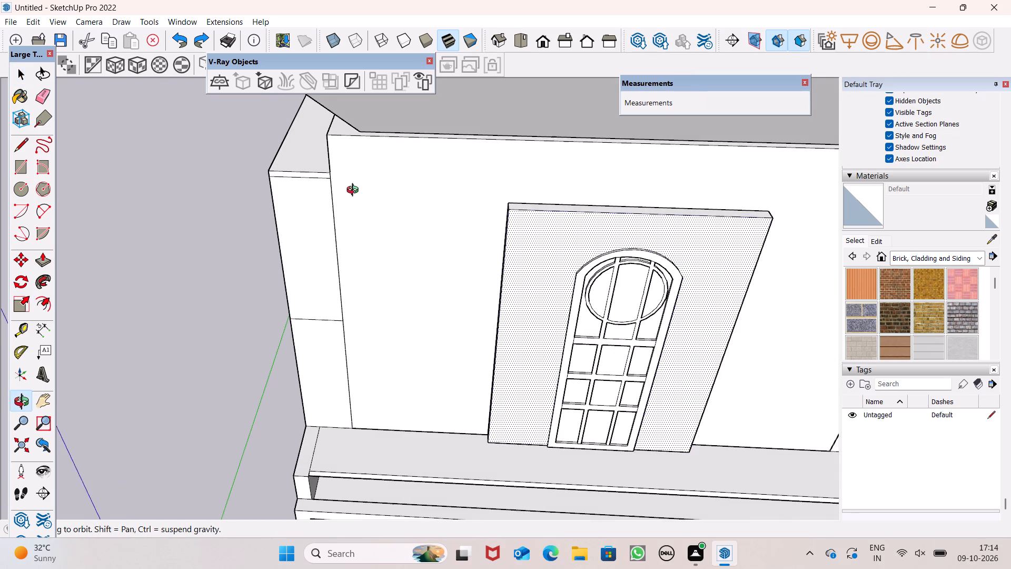
middle_drag(355, 191, 358, 201)
click(45, 104)
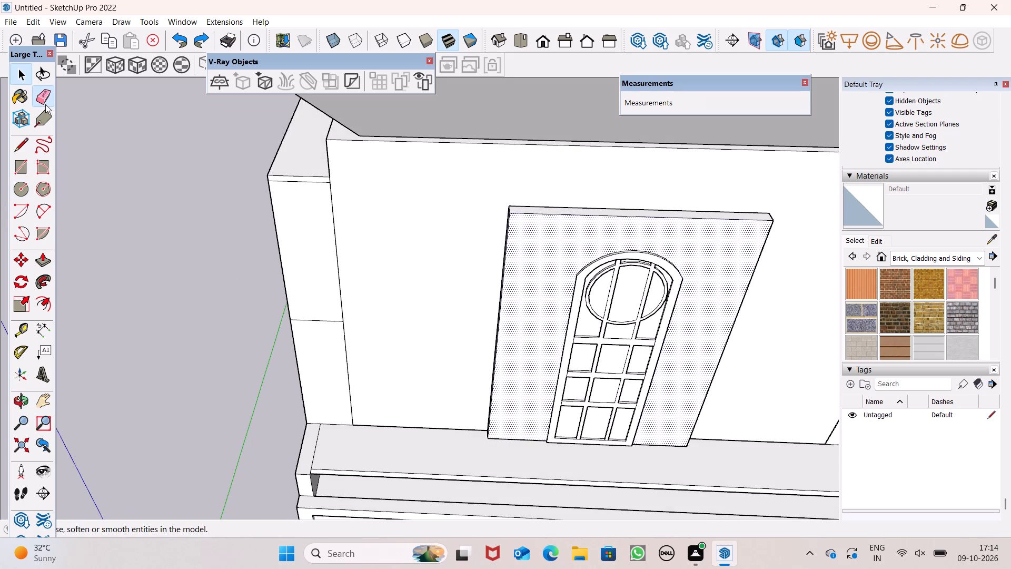
click(316, 321)
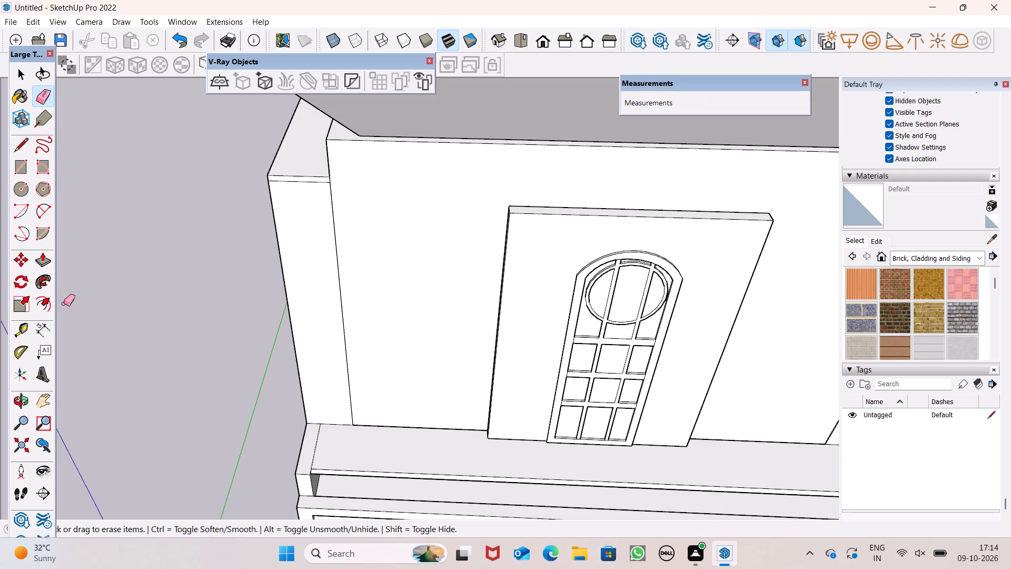
Pull the left pillar's front face and the thin strip above it forward by about 10 5/8".
click(42, 264)
drag(324, 268, 324, 278)
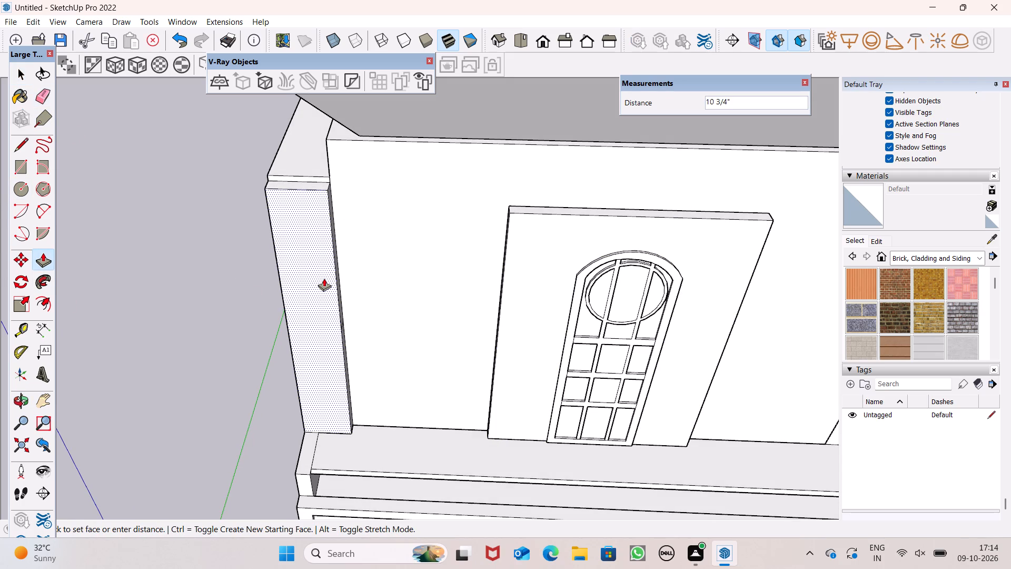
drag(324, 278, 324, 278)
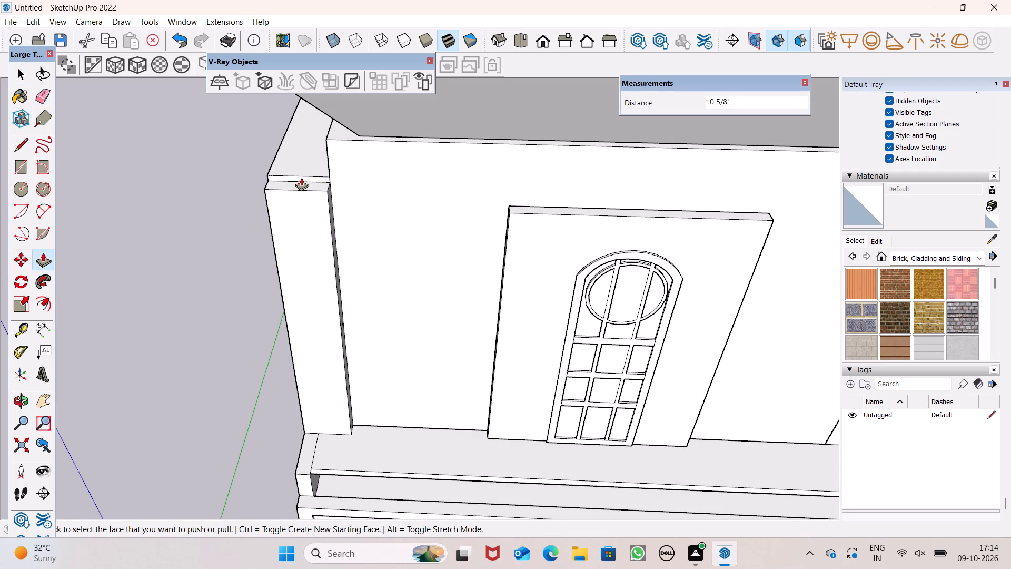
drag(301, 178, 330, 224)
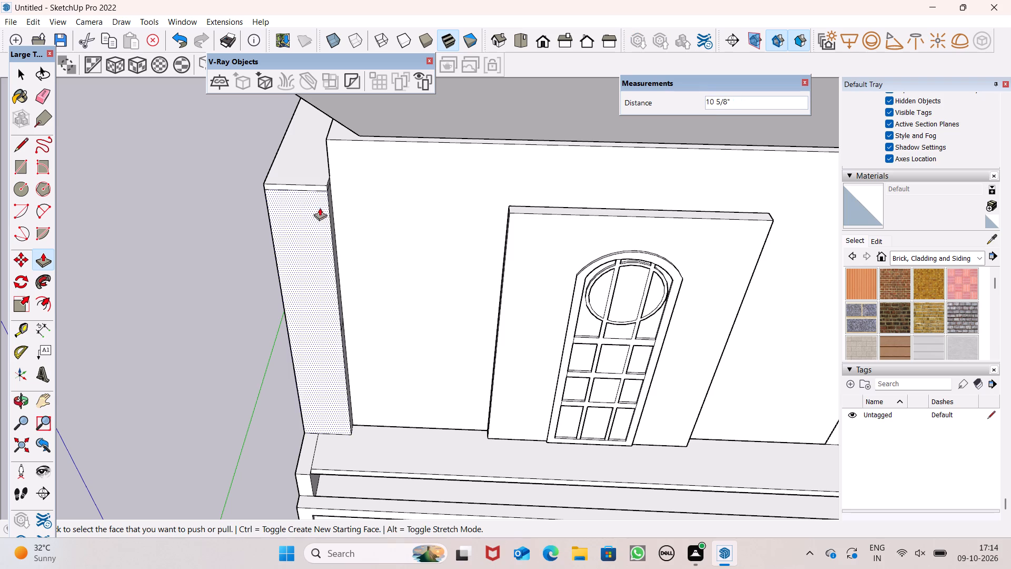
Pull the right pillar's upper and lower front faces and its thin top strip forward 10 5/8" to match the left pillar.
scroll(234, 193, down, 4)
scroll(697, 240, up, 5)
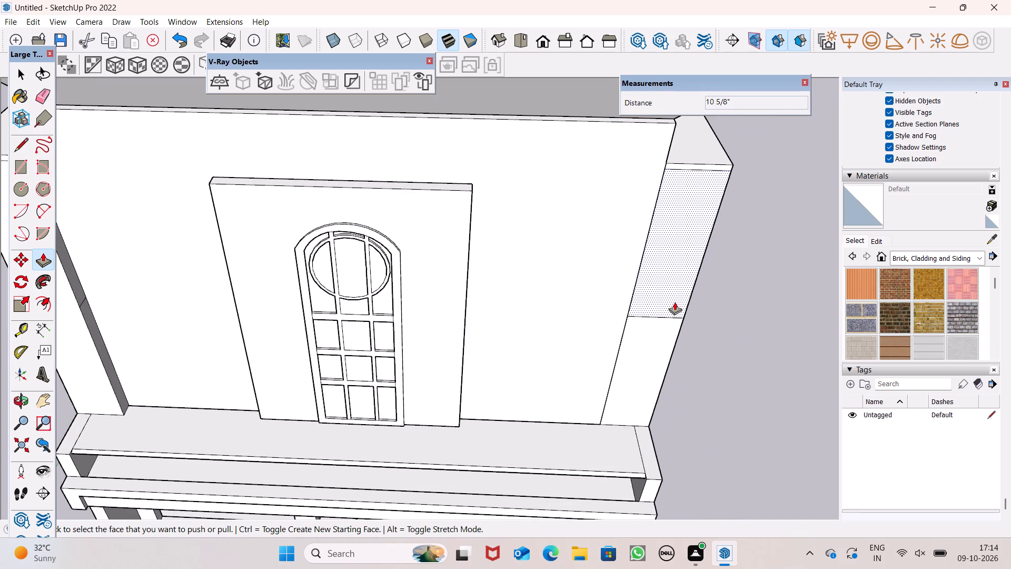
scroll(678, 293, down, 5)
drag(678, 291, 287, 307)
click(287, 307)
drag(648, 367, 660, 315)
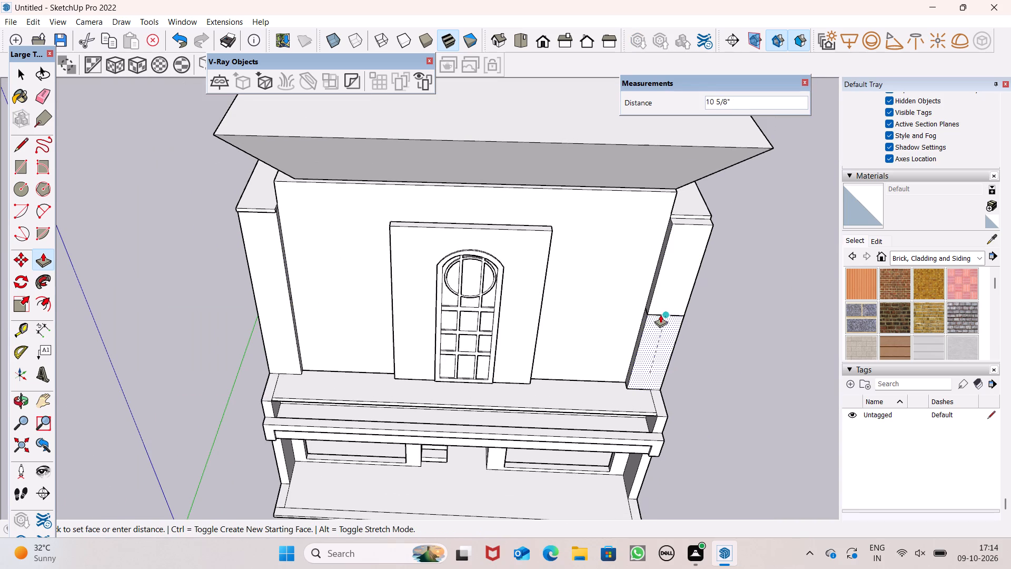
drag(660, 315, 661, 315)
middle_click(719, 230)
scroll(719, 230, up, 6)
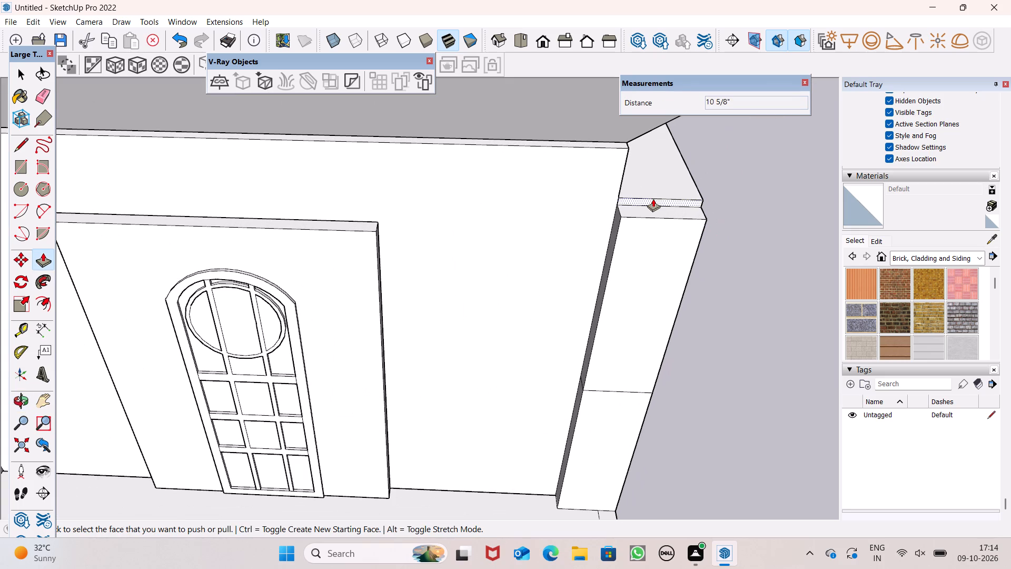
drag(649, 201, 648, 241)
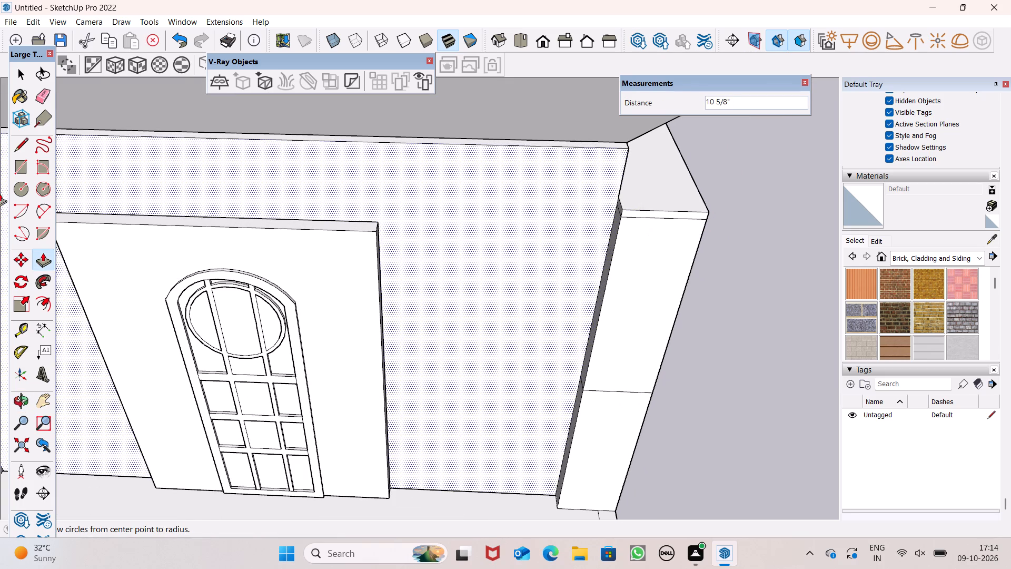
Erase the horizontal dividing edges across the right pillar's front face and its inner side face.
click(47, 99)
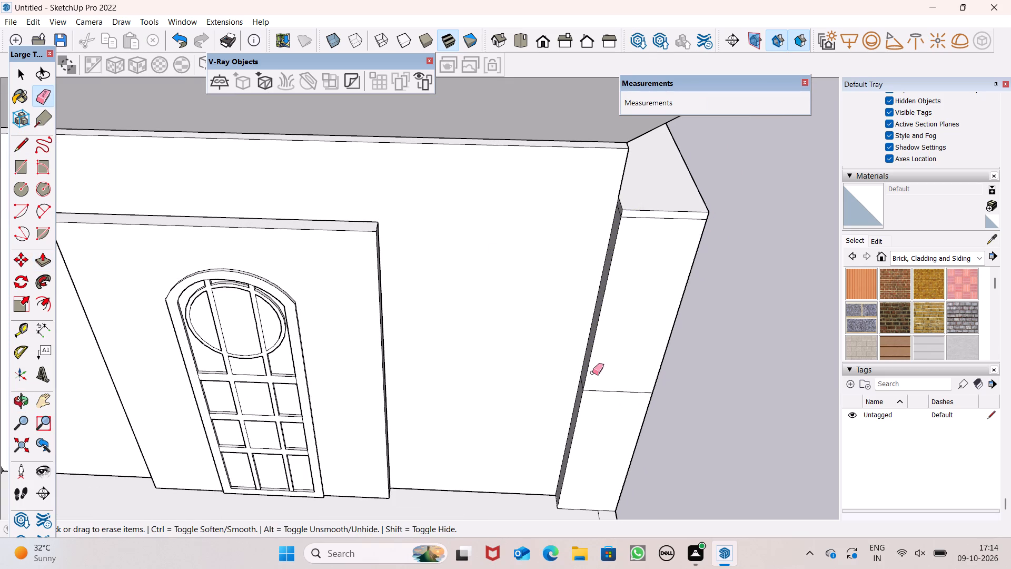
drag(617, 391, 618, 399)
middle_drag(609, 420, 779, 342)
scroll(528, 321, up, 6)
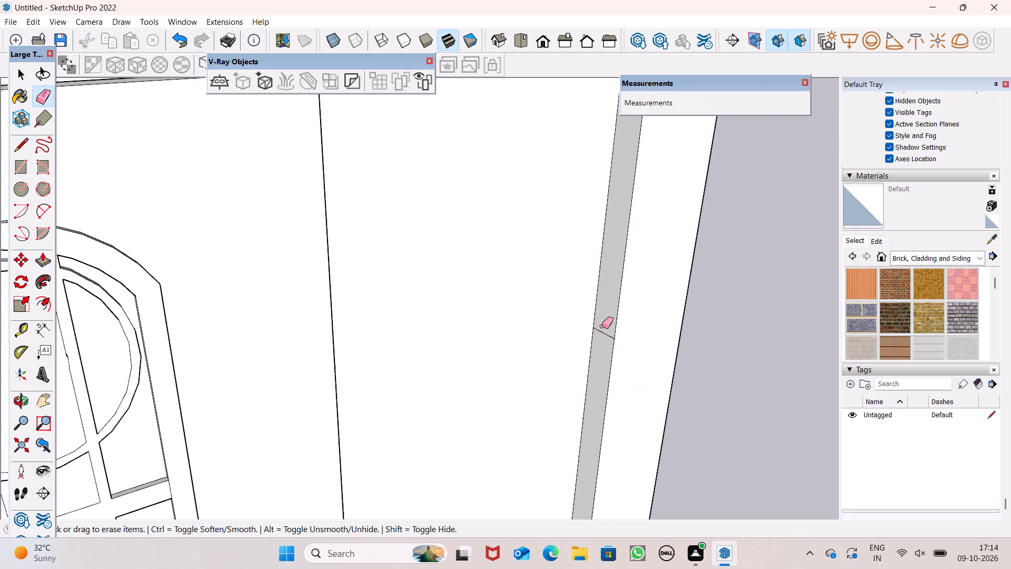
drag(602, 331, 602, 336)
Erase the short dividing edge on the inner side face of the left pillar.
scroll(641, 342, down, 6)
scroll(748, 335, down, 6)
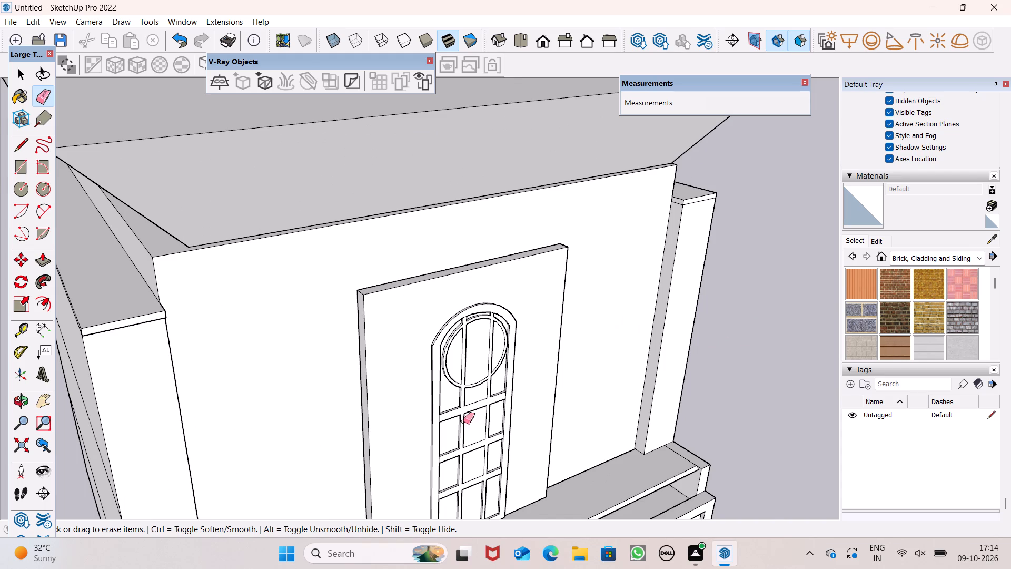
scroll(520, 283, down, 3)
middle_drag(591, 388, 225, 370)
scroll(263, 318, up, 4)
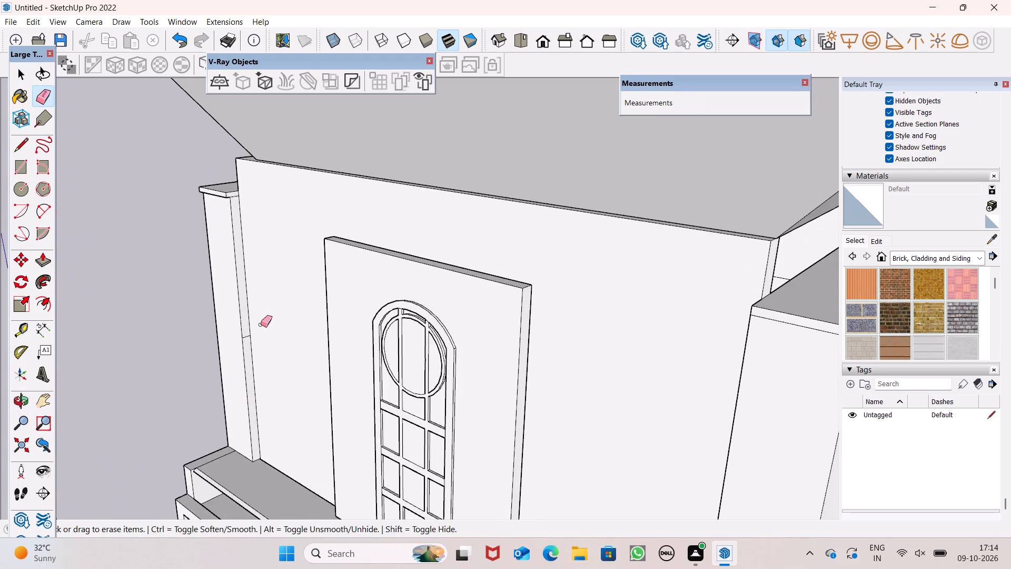
scroll(261, 325, up, 6)
click(234, 350)
drag(232, 345, 233, 350)
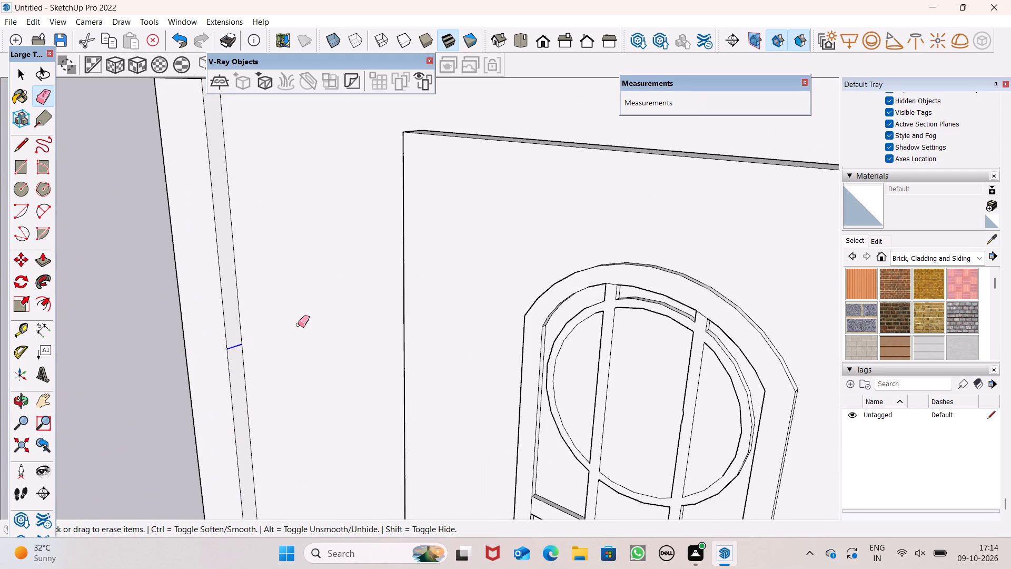
scroll(301, 330, down, 6)
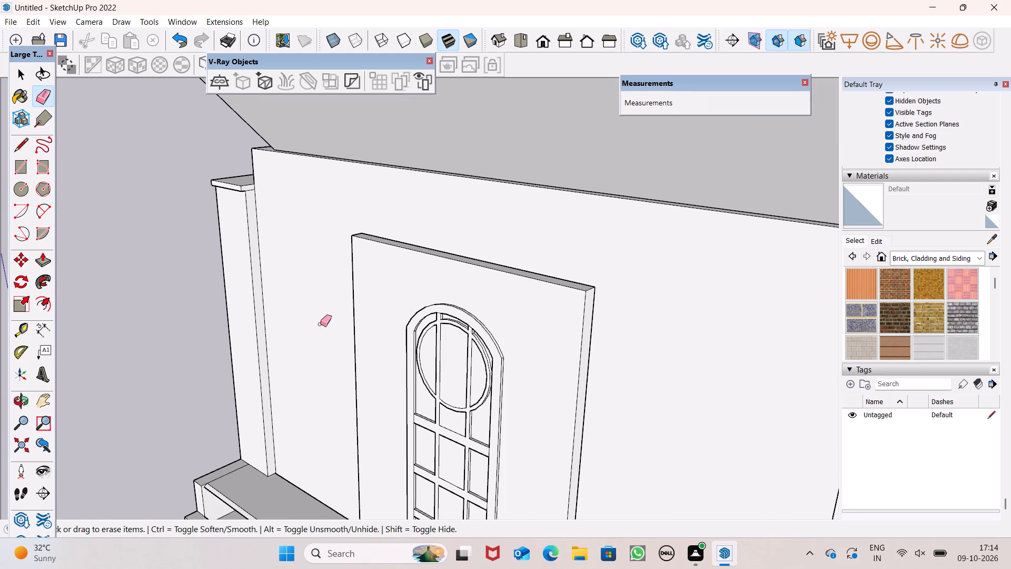
Examine the whole building from the front and side, checking the projecting corner pillars, door panel and roof.
key(space)
scroll(390, 401, down, 4)
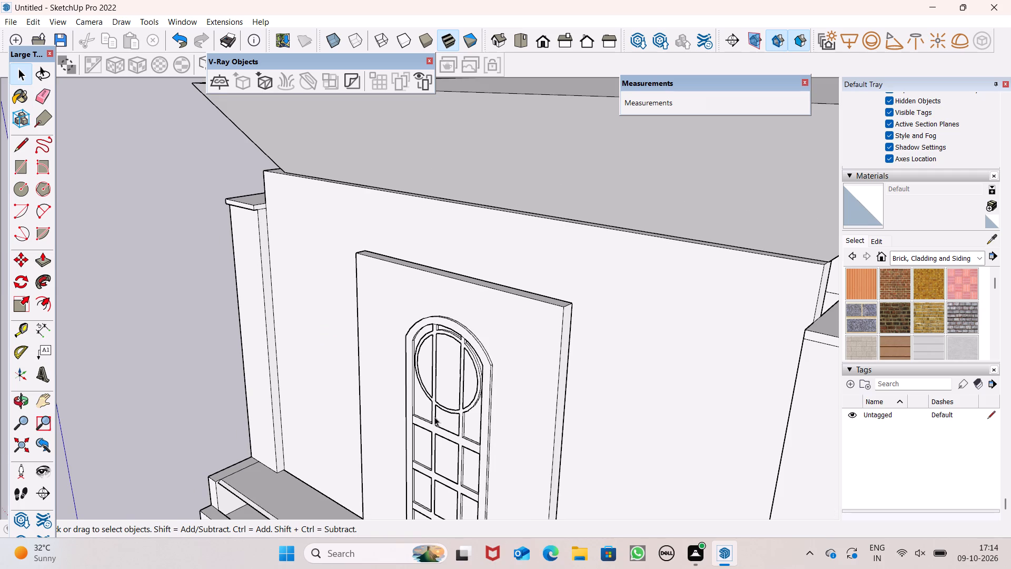
scroll(467, 423, down, 2)
scroll(460, 317, down, 2)
scroll(485, 222, down, 5)
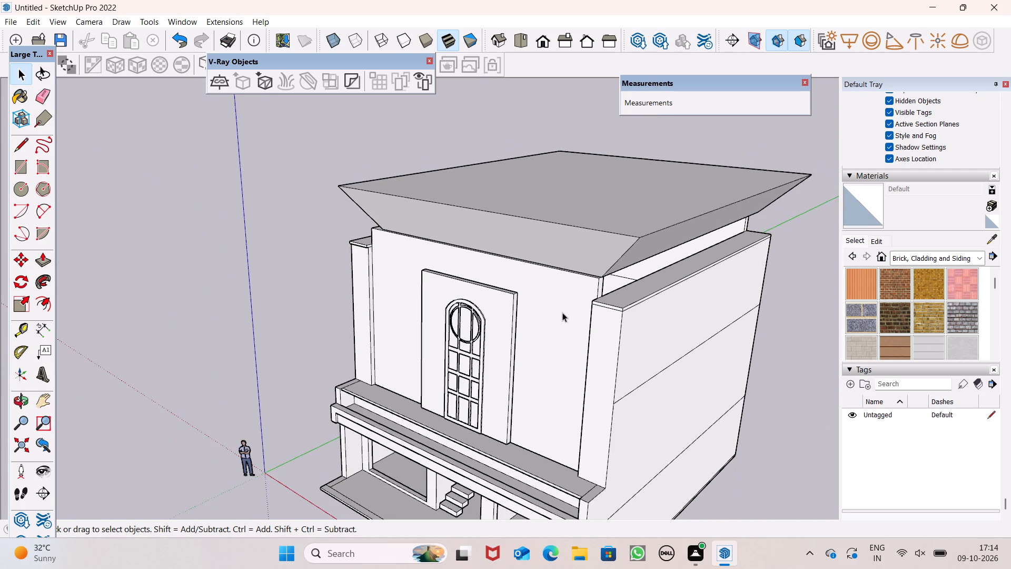
scroll(570, 328, down, 3)
middle_drag(573, 359, 760, 295)
middle_drag(751, 299, 549, 359)
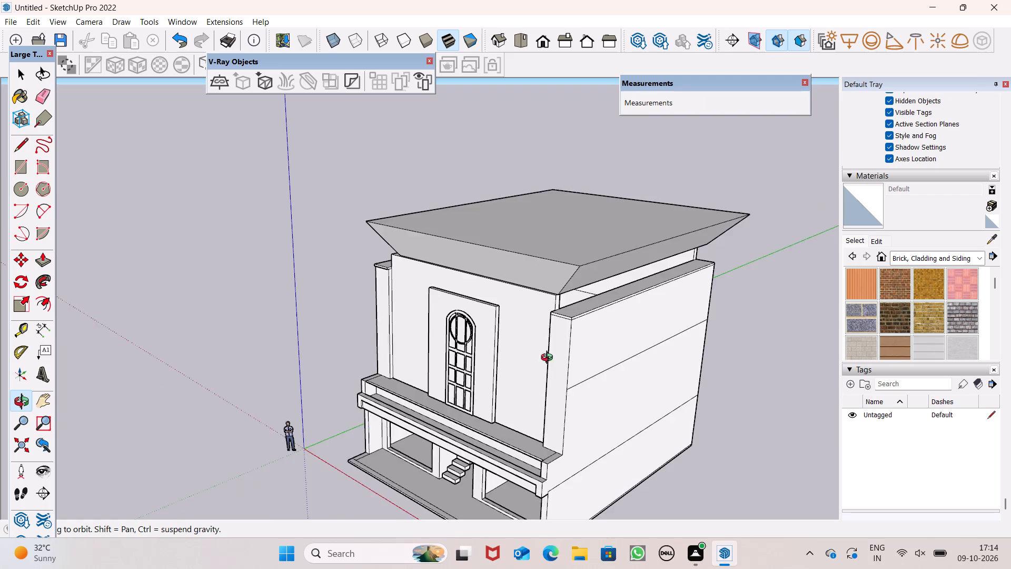
middle_drag(549, 359, 711, 304)
scroll(423, 297, up, 5)
scroll(481, 324, down, 5)
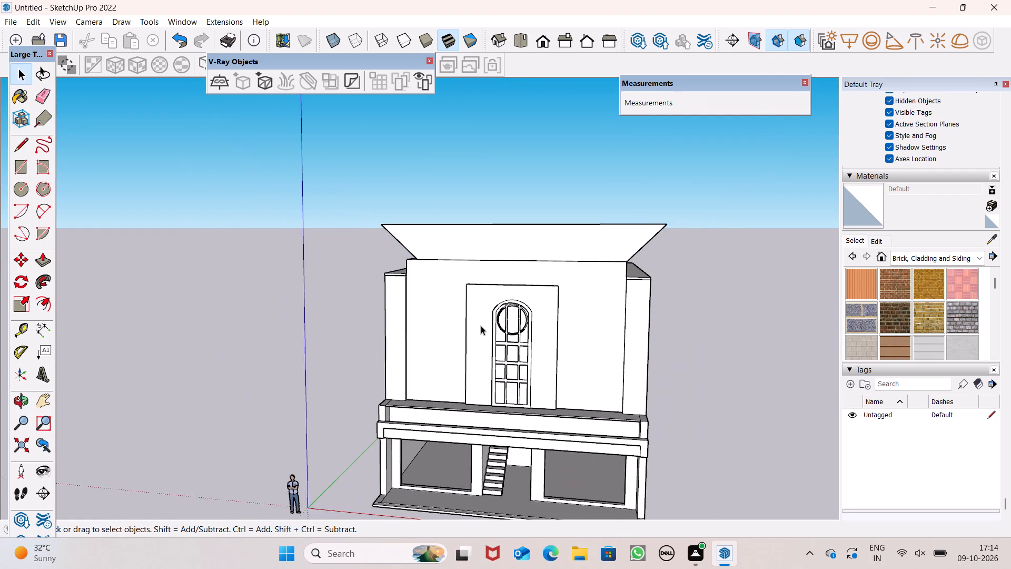
middle_drag(496, 356, 587, 409)
scroll(500, 339, up, 6)
Draw a tall narrow window rectangle about 1' 6" by 15' 6" on the front wall between the left pillar and door panel, reaching the wall's base.
click(17, 171)
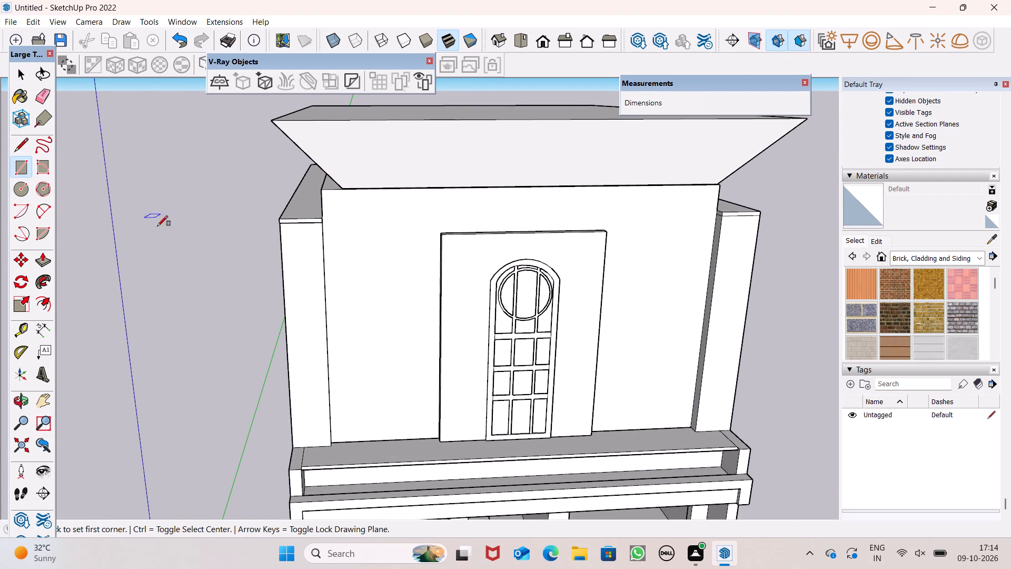
scroll(363, 285, up, 2)
scroll(388, 289, down, 2)
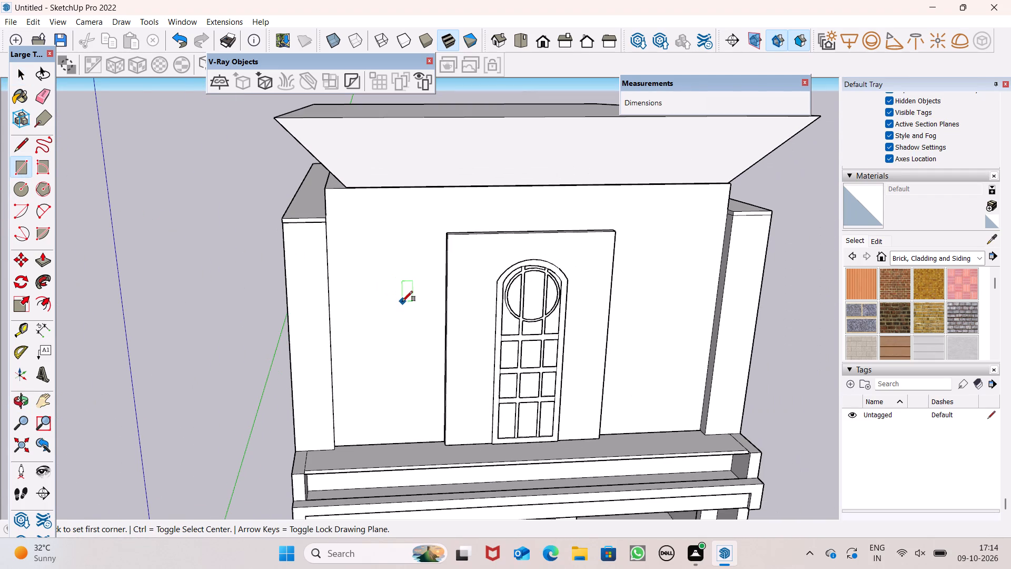
middle_click(411, 298)
scroll(386, 249, down, 2)
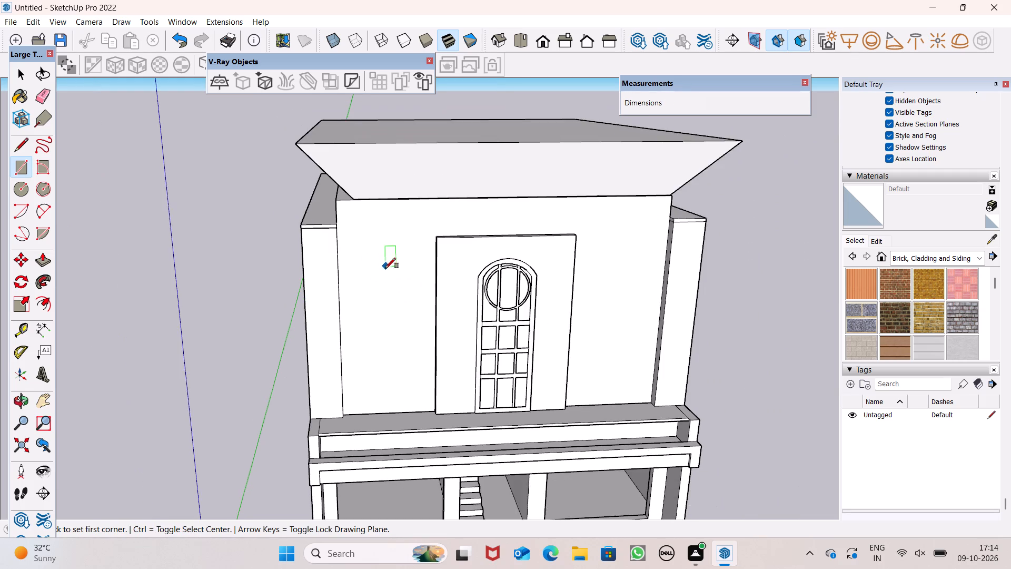
middle_drag(382, 281, 391, 267)
scroll(394, 276, up, 2)
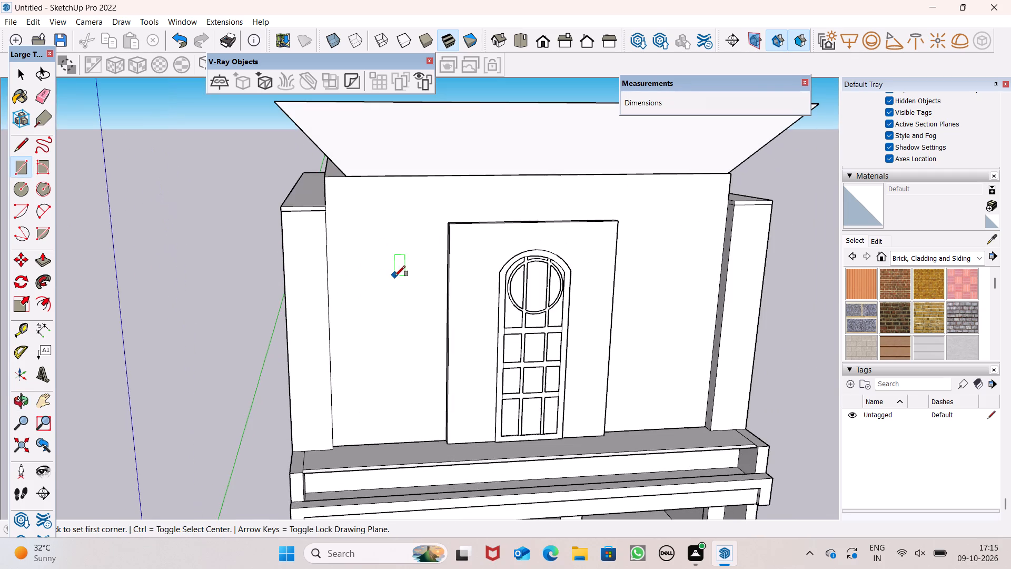
middle_drag(376, 358, 336, 347)
middle_click(347, 347)
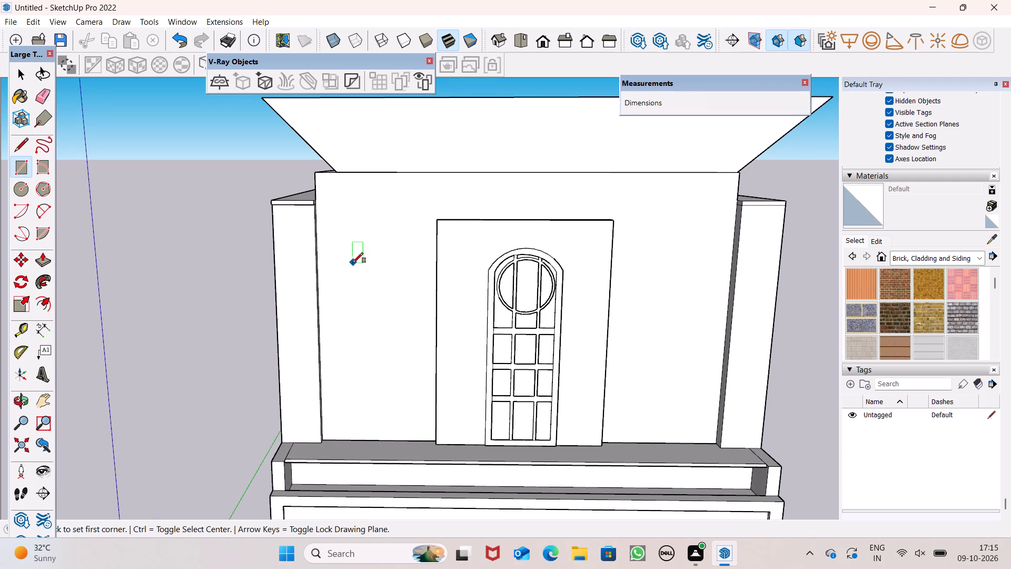
click(350, 260)
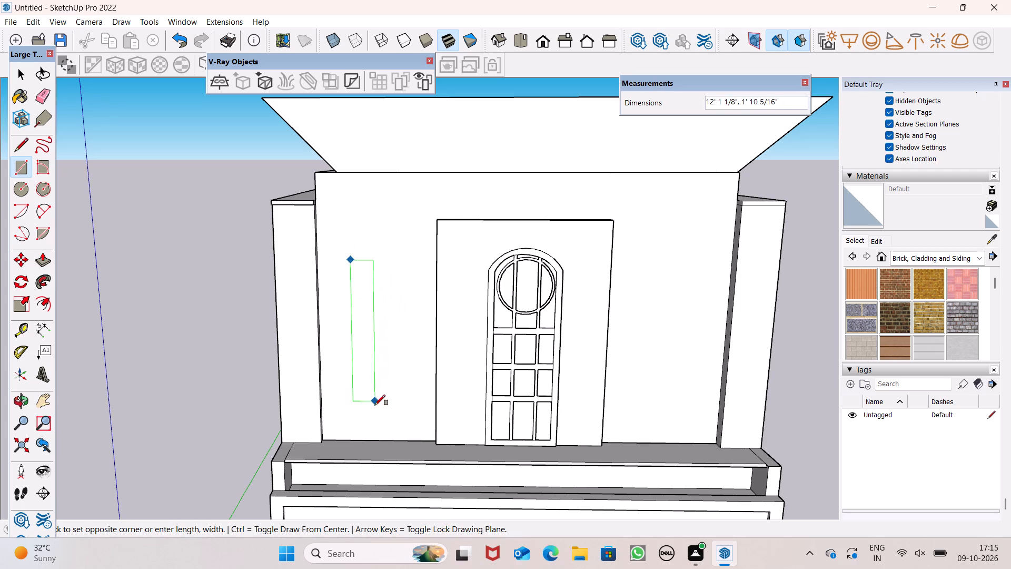
click(371, 440)
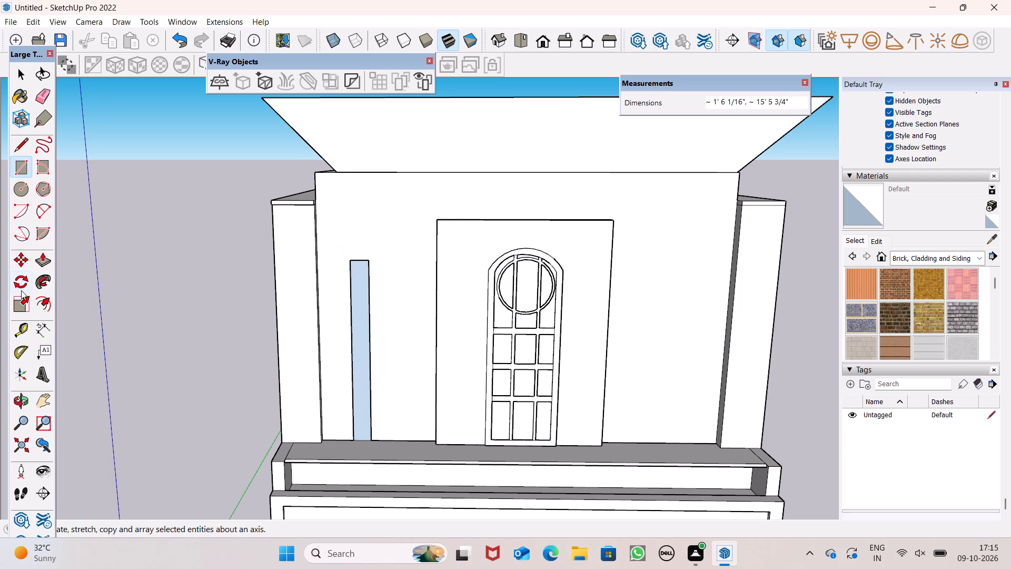
Offset the narrow window rectangle outward to form a thin frame around it.
click(44, 306)
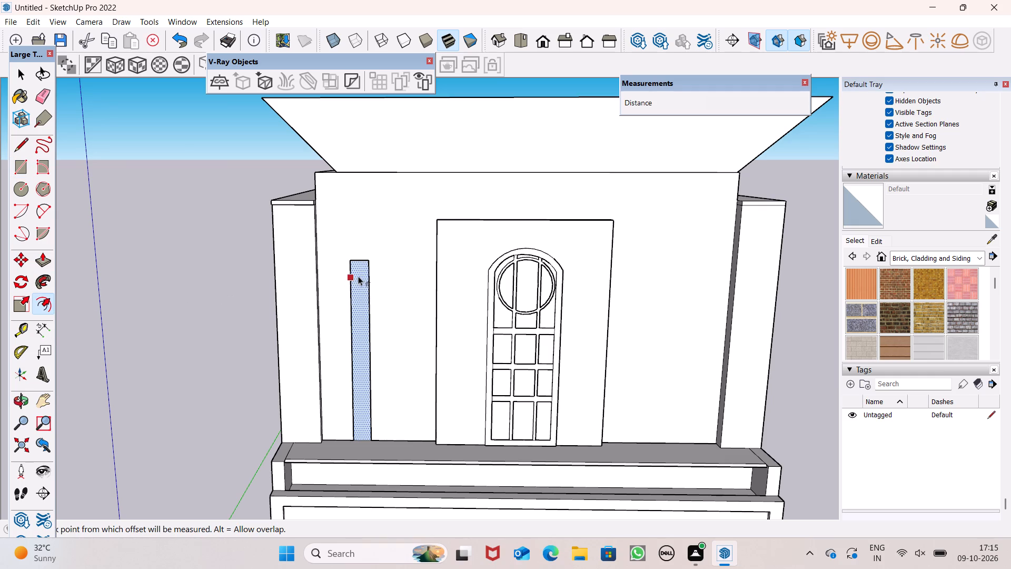
drag(366, 263, 375, 256)
key(space)
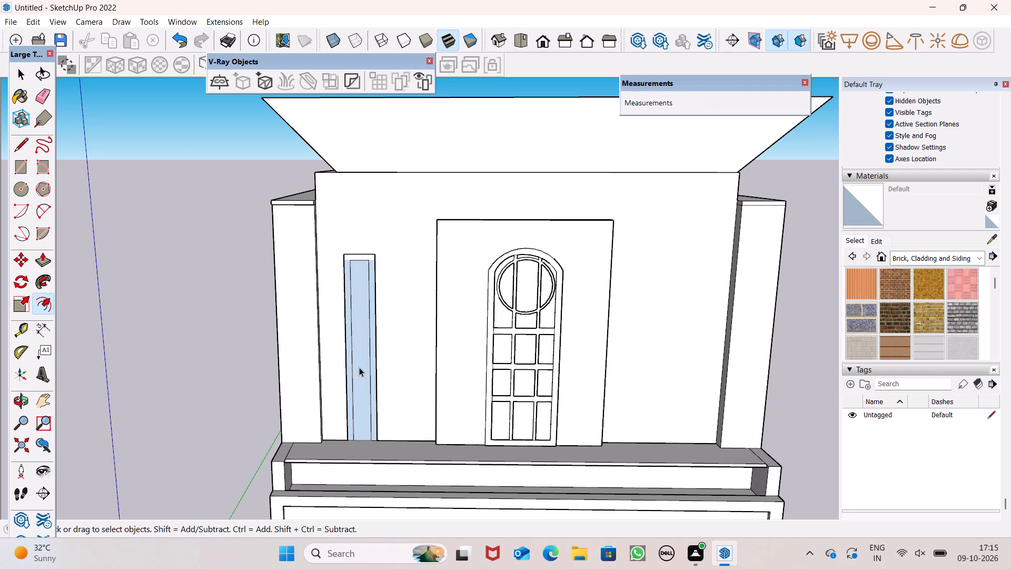
Copy the narrow window's frame about 25' across the front wall, between the door panel and the right pillar.
scroll(257, 331, up, 6)
scroll(398, 379, down, 4)
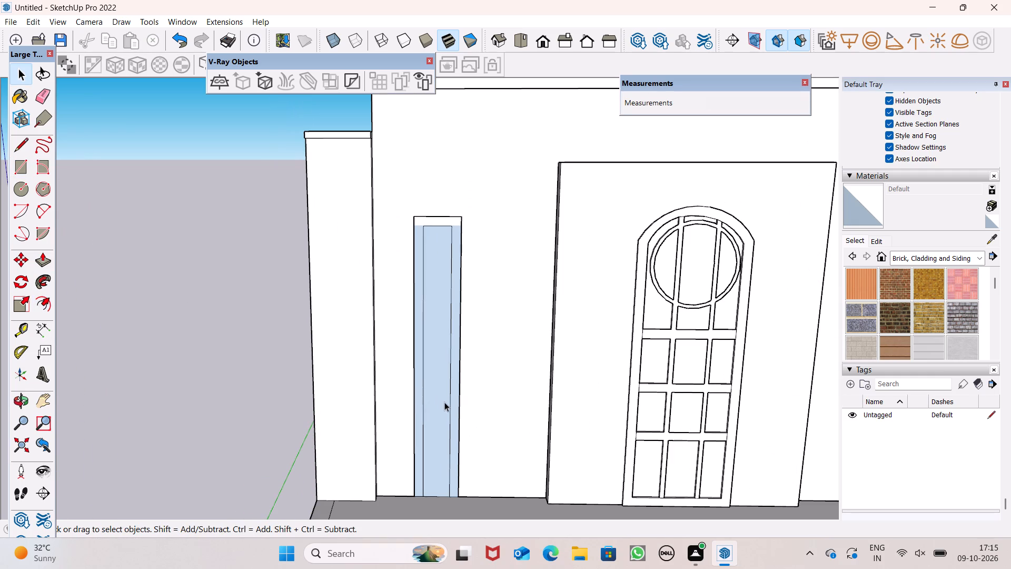
double_click(452, 407)
double_click(447, 406)
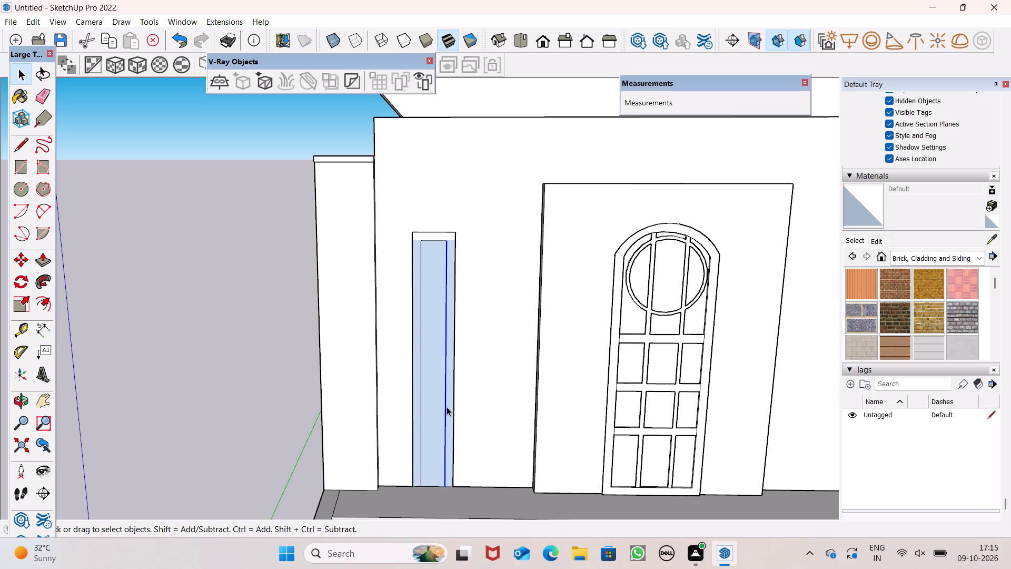
click(184, 350)
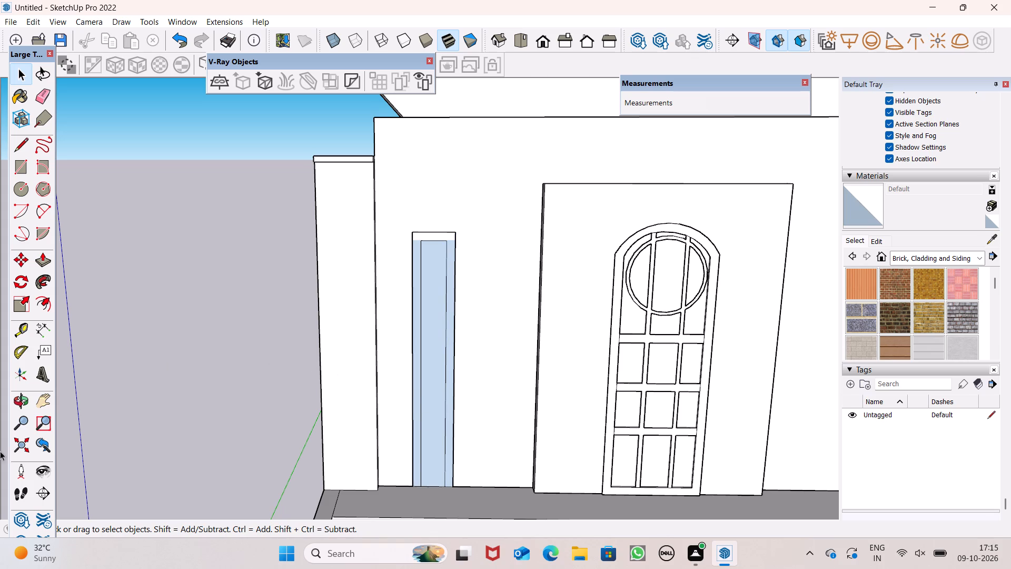
double_click(449, 390)
scroll(439, 339, down, 10)
key(m)
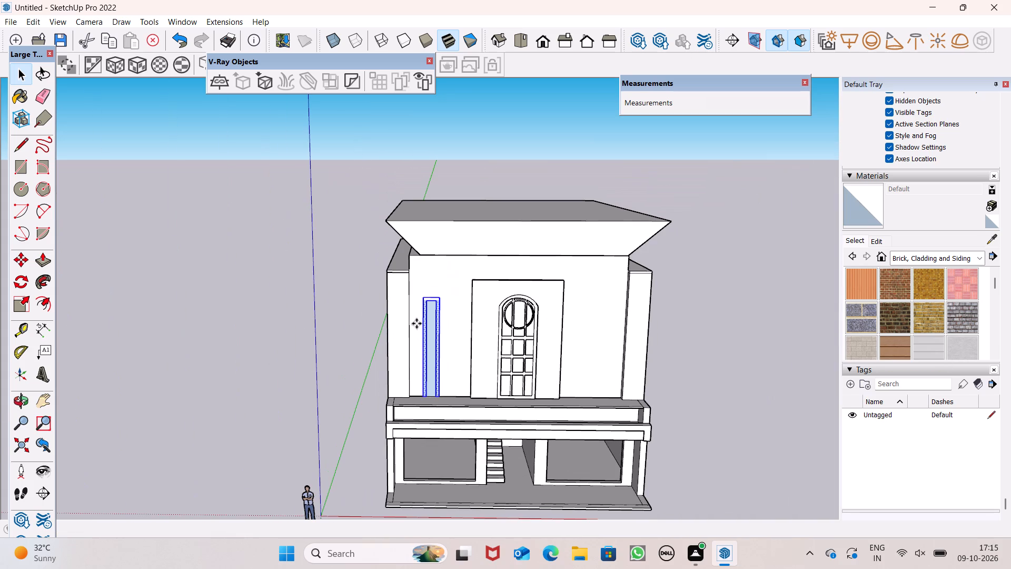
key(Return)
drag(437, 346, 601, 352)
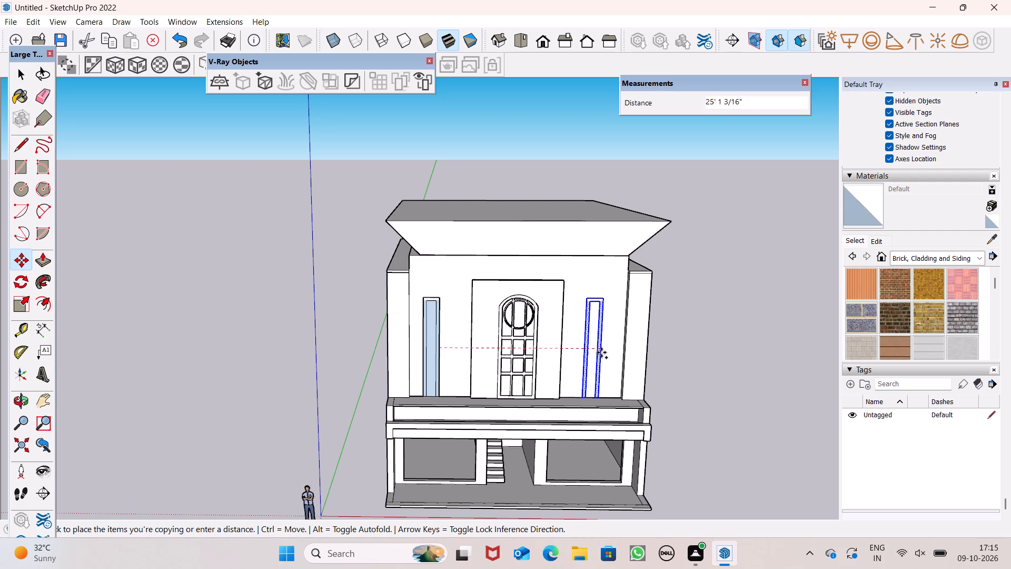
drag(601, 352, 604, 352)
double_click(604, 352)
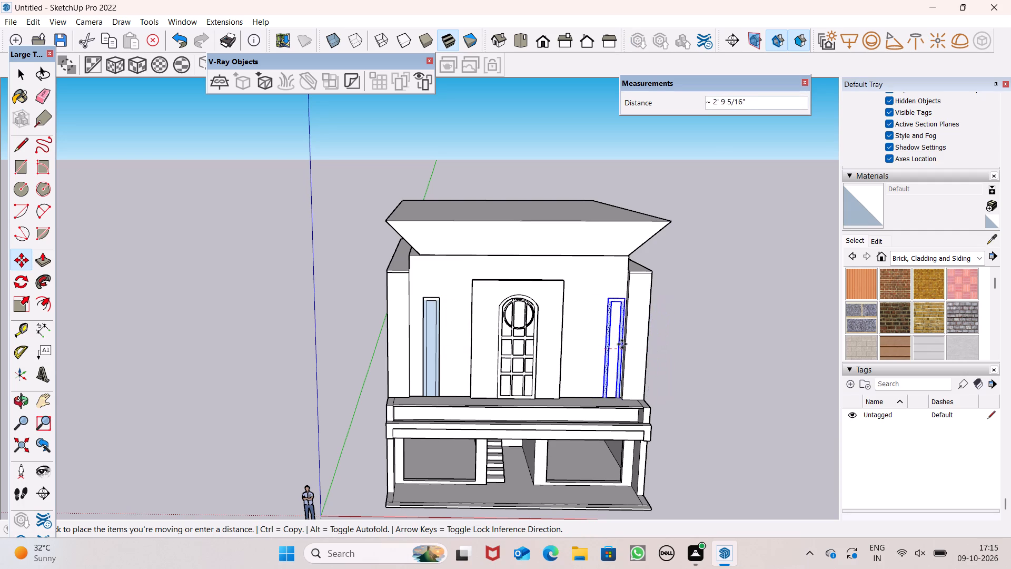
click(608, 334)
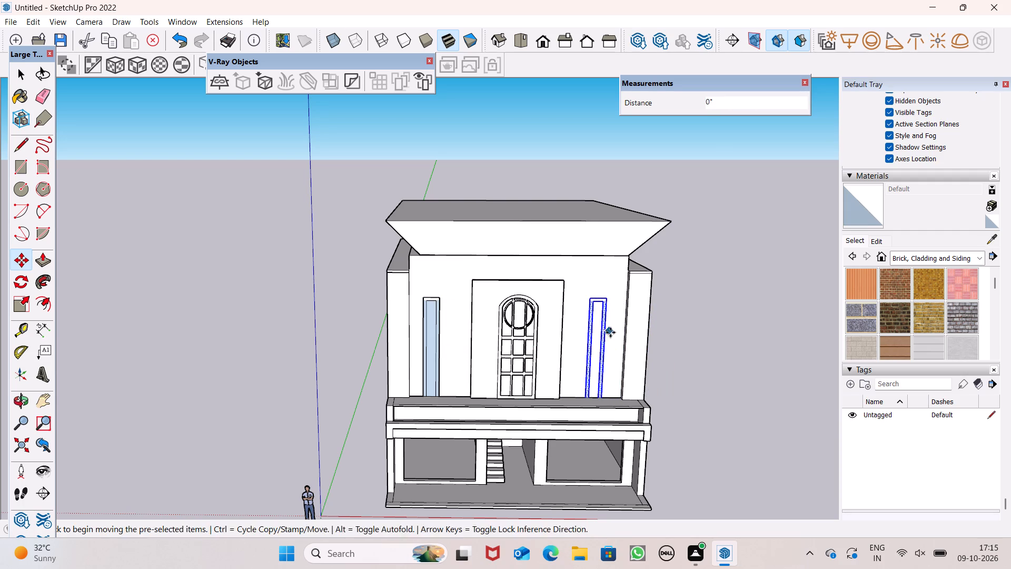
key(space)
click(694, 375)
Paint the right window's frame dark brown with Color C08 from the Colors collection.
middle_drag(589, 331, 561, 335)
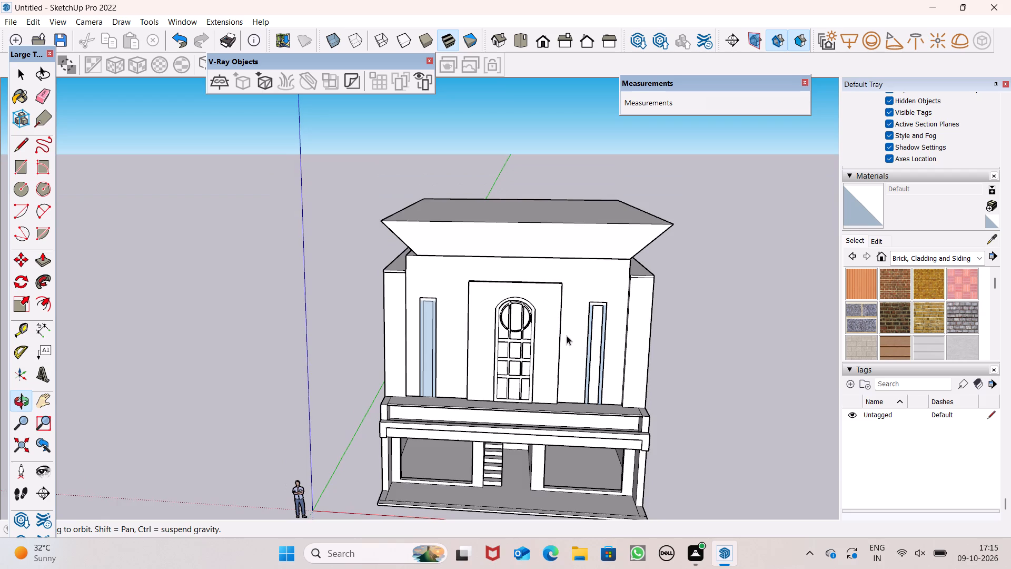
scroll(602, 336, up, 4)
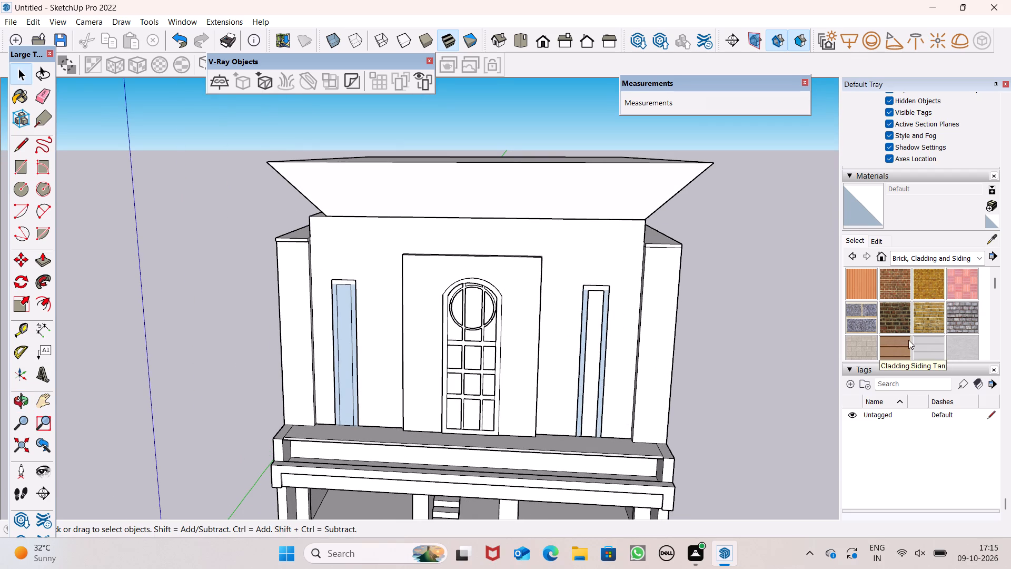
click(980, 258)
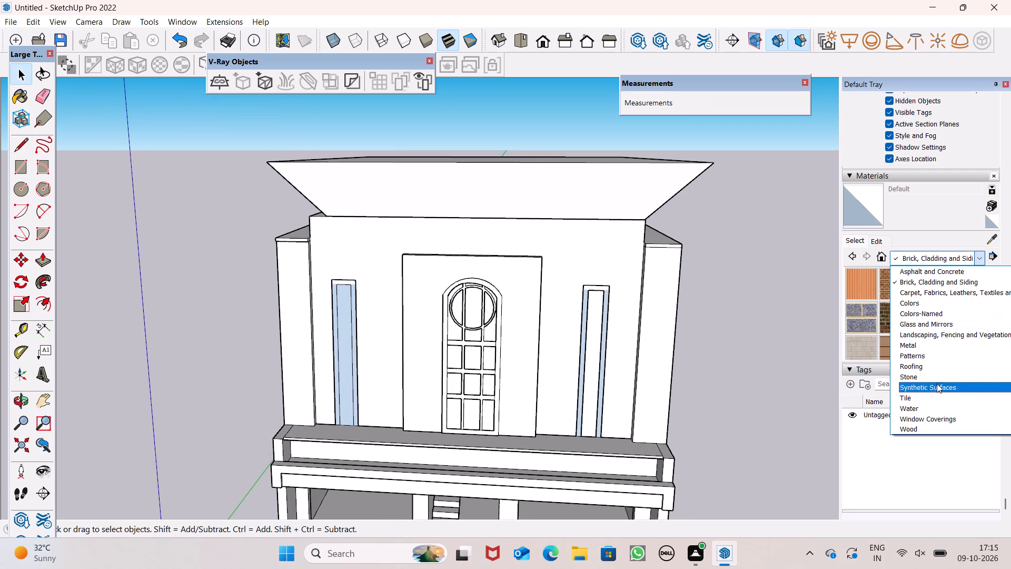
click(931, 307)
scroll(951, 332, down, 2)
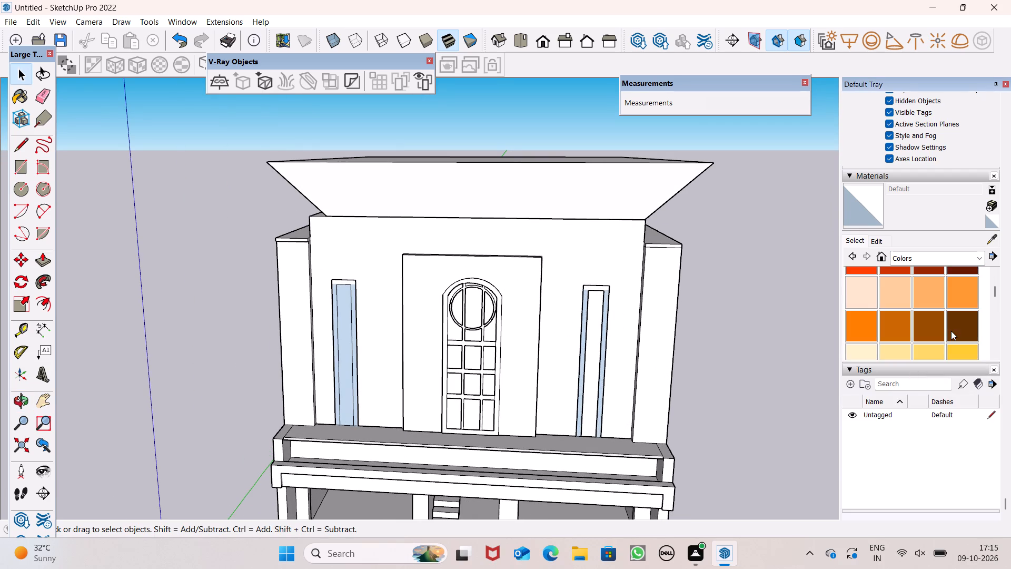
click(951, 331)
scroll(579, 432, up, 5)
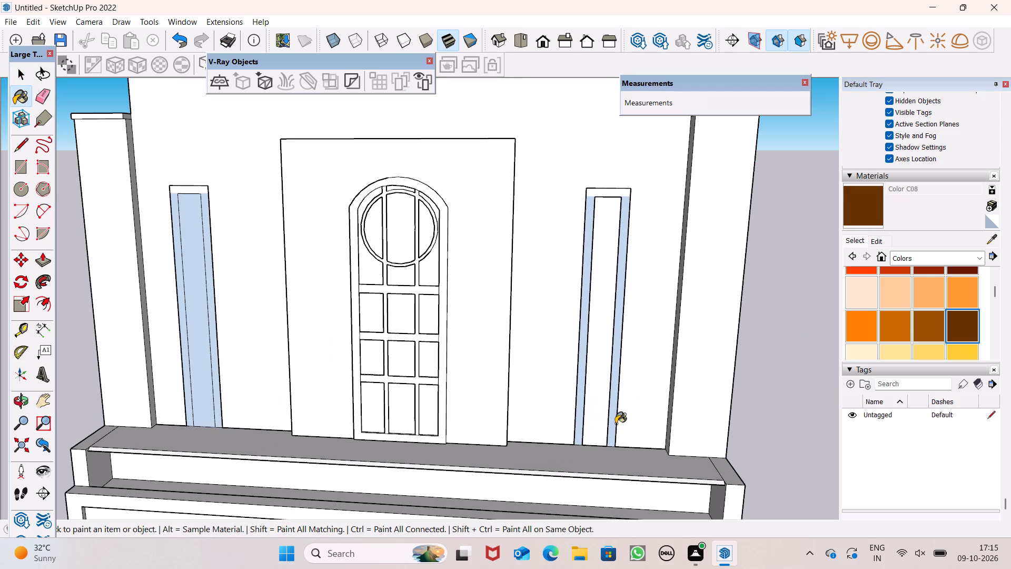
click(613, 424)
scroll(616, 393, down, 3)
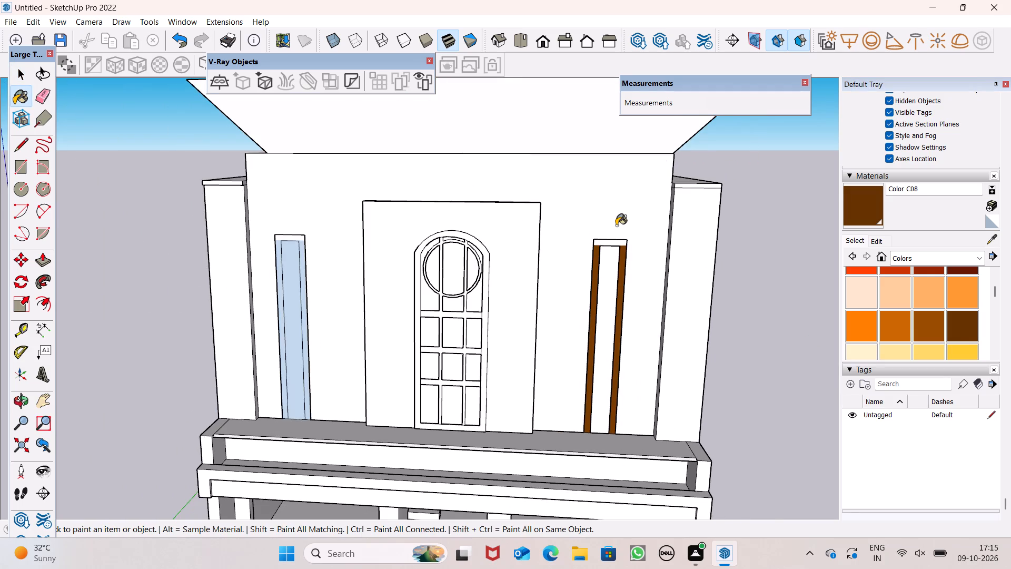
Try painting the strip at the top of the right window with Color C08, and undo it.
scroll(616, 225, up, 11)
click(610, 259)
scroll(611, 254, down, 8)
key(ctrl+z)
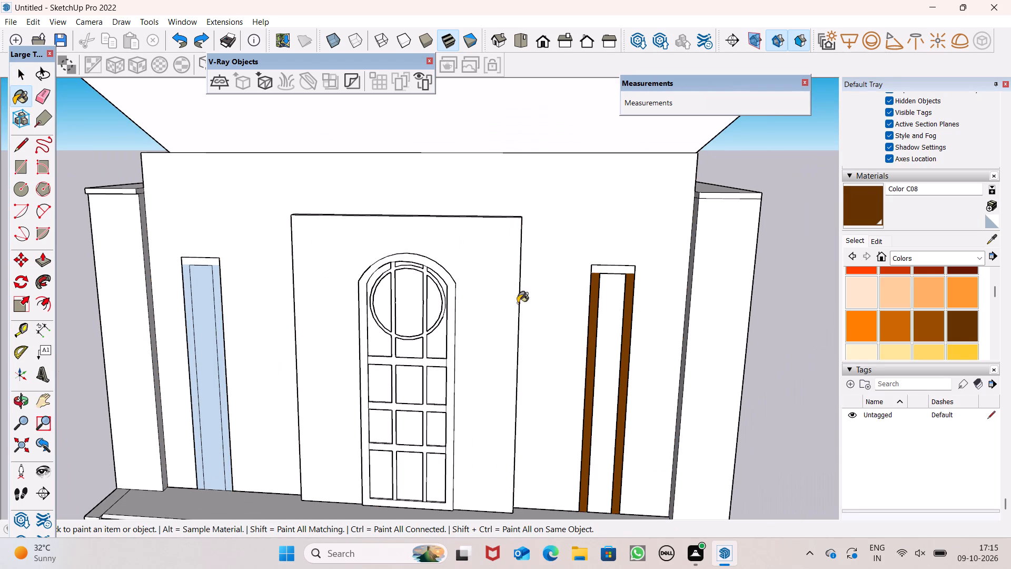
Paint the left window's frame with Color C08.
click(218, 301)
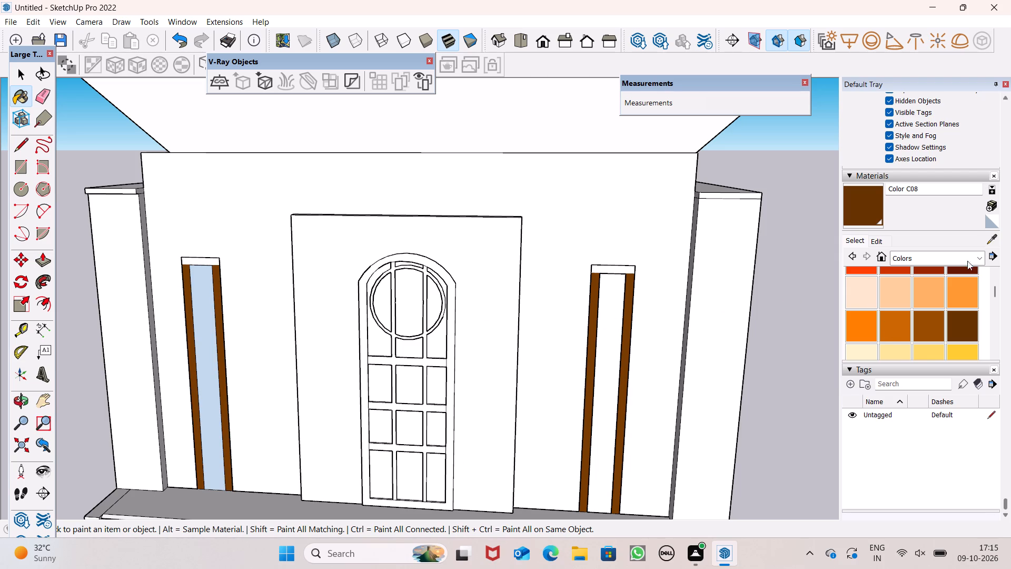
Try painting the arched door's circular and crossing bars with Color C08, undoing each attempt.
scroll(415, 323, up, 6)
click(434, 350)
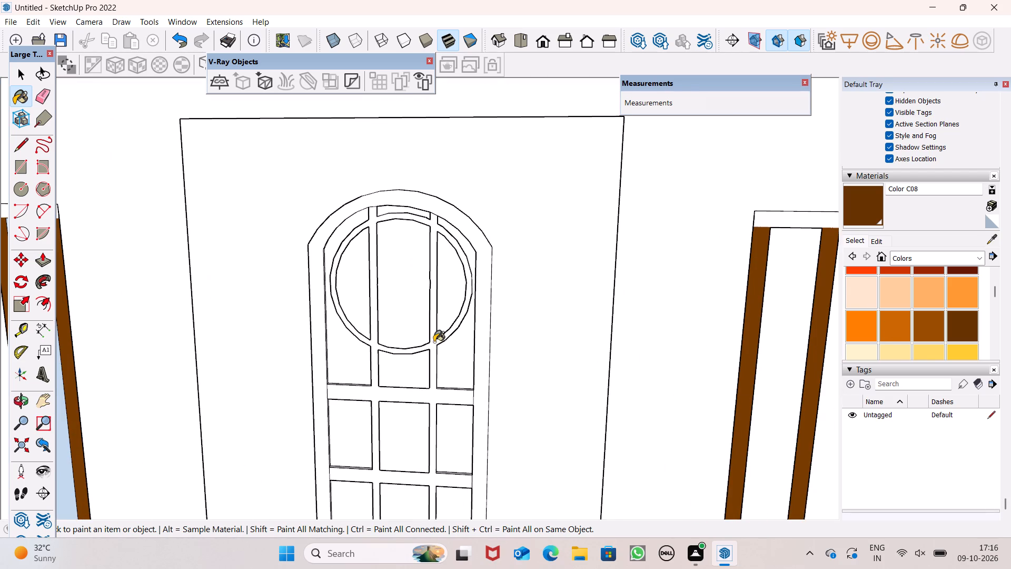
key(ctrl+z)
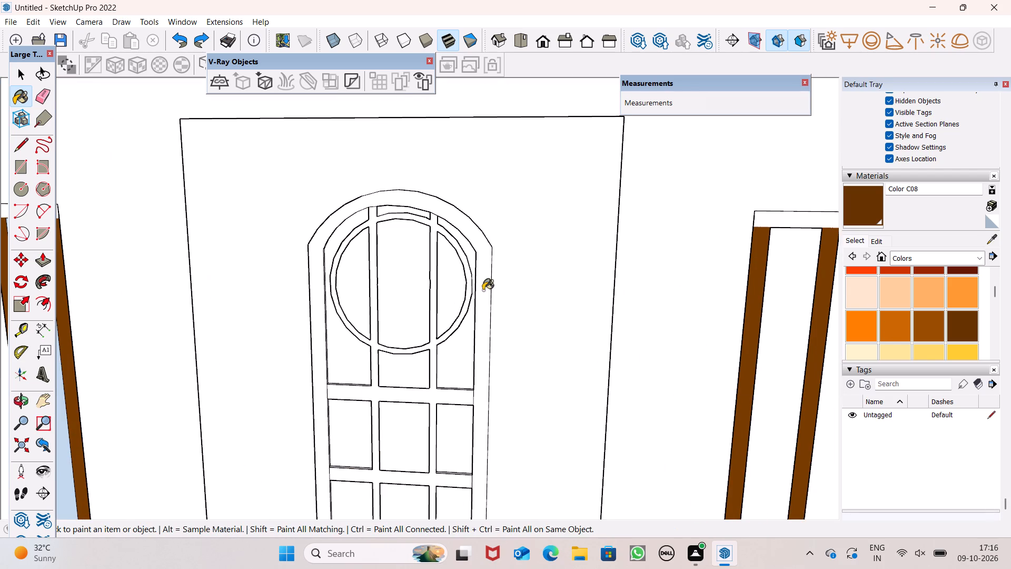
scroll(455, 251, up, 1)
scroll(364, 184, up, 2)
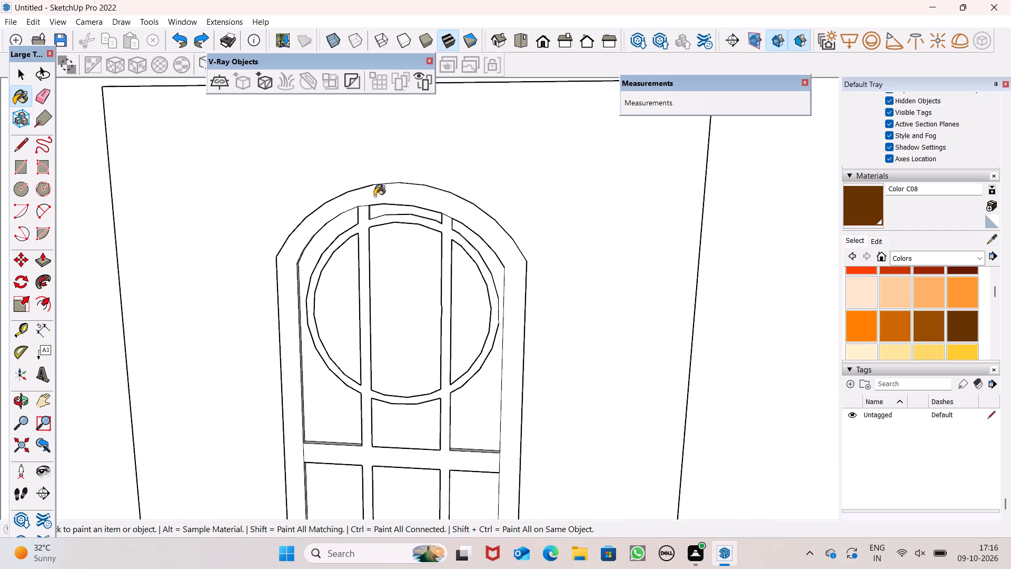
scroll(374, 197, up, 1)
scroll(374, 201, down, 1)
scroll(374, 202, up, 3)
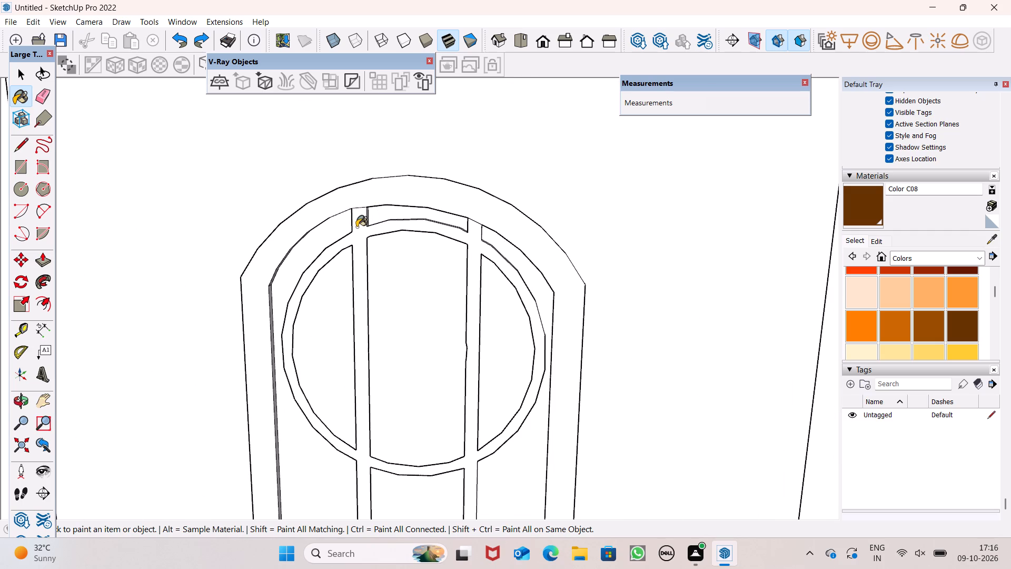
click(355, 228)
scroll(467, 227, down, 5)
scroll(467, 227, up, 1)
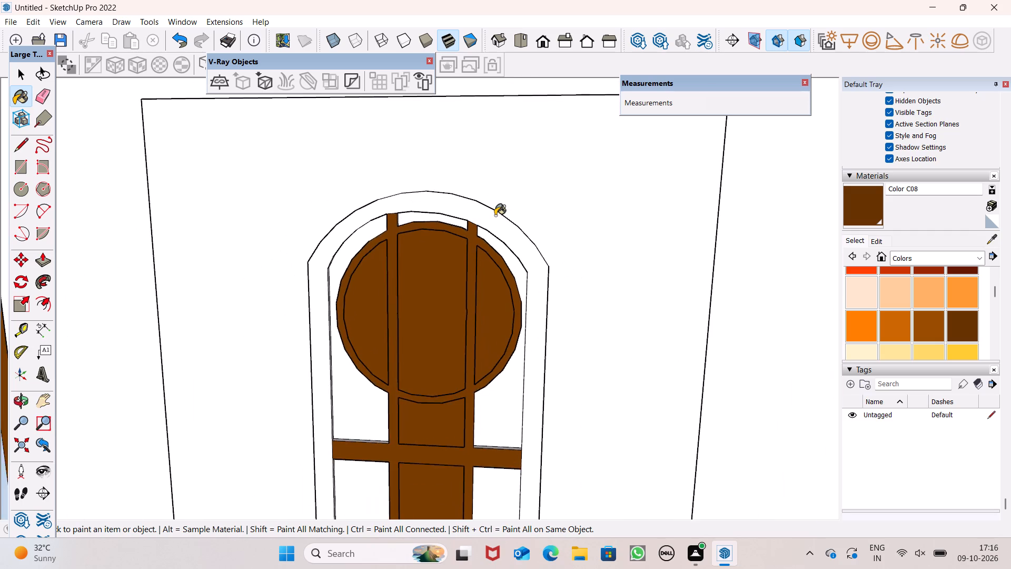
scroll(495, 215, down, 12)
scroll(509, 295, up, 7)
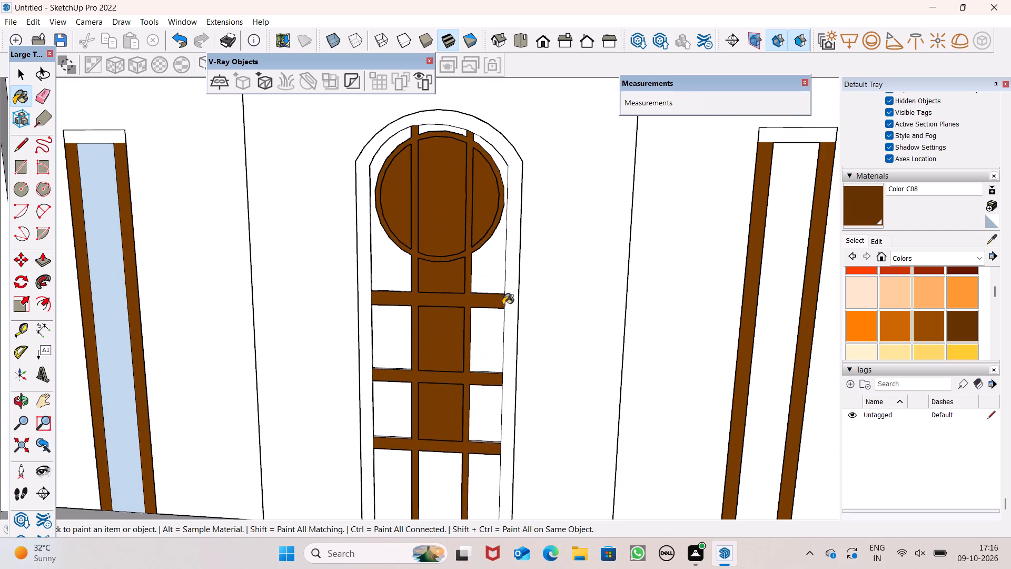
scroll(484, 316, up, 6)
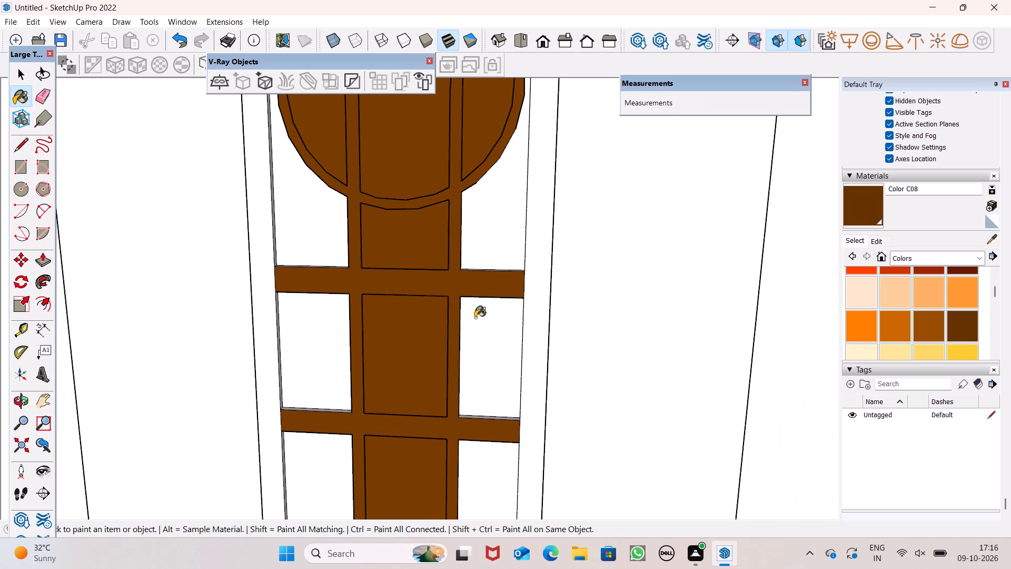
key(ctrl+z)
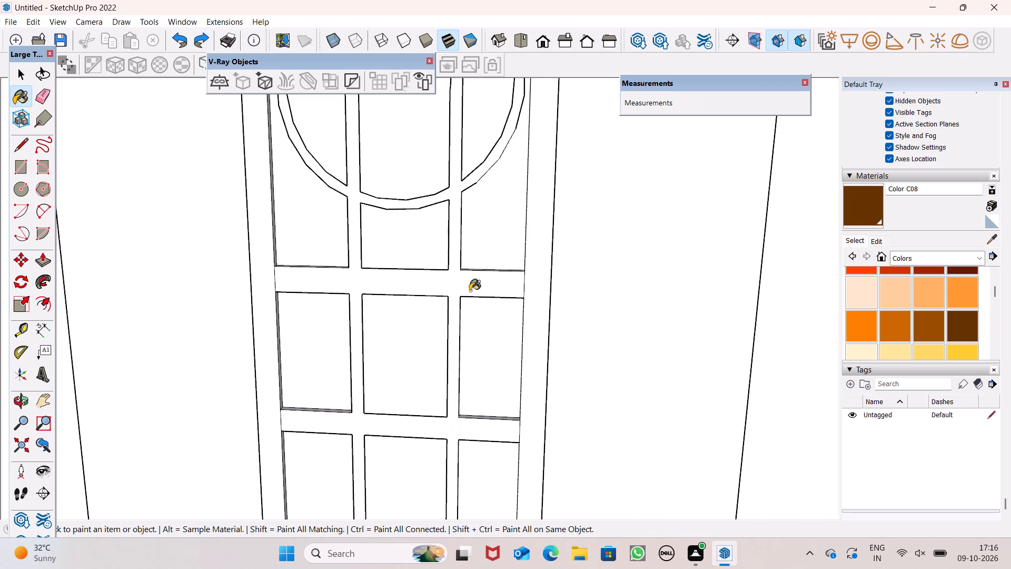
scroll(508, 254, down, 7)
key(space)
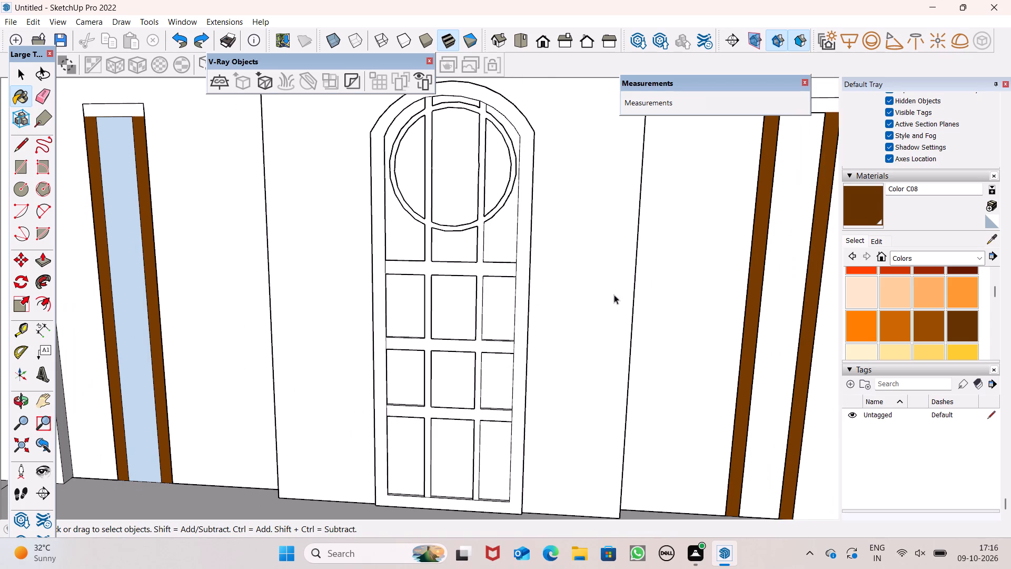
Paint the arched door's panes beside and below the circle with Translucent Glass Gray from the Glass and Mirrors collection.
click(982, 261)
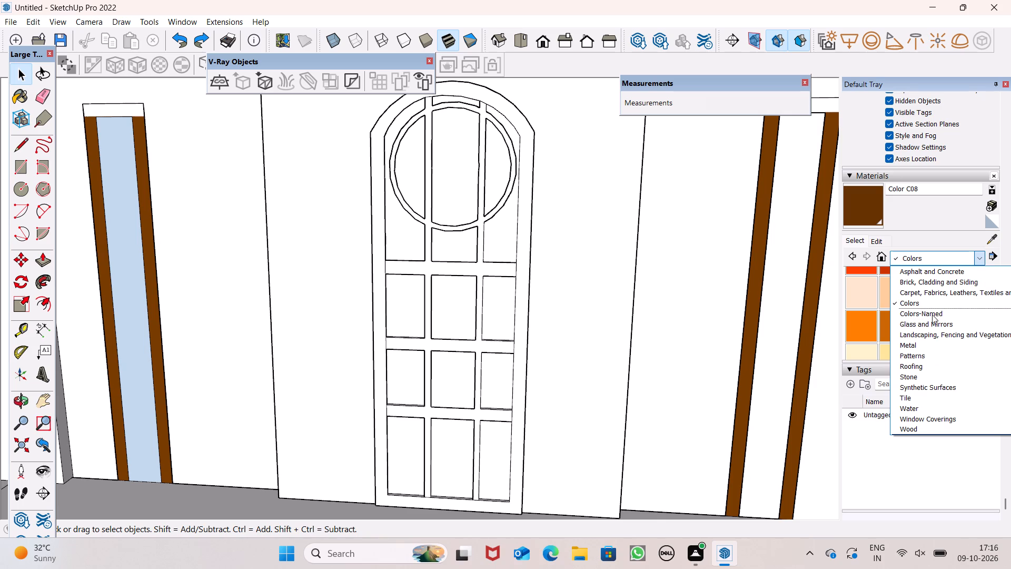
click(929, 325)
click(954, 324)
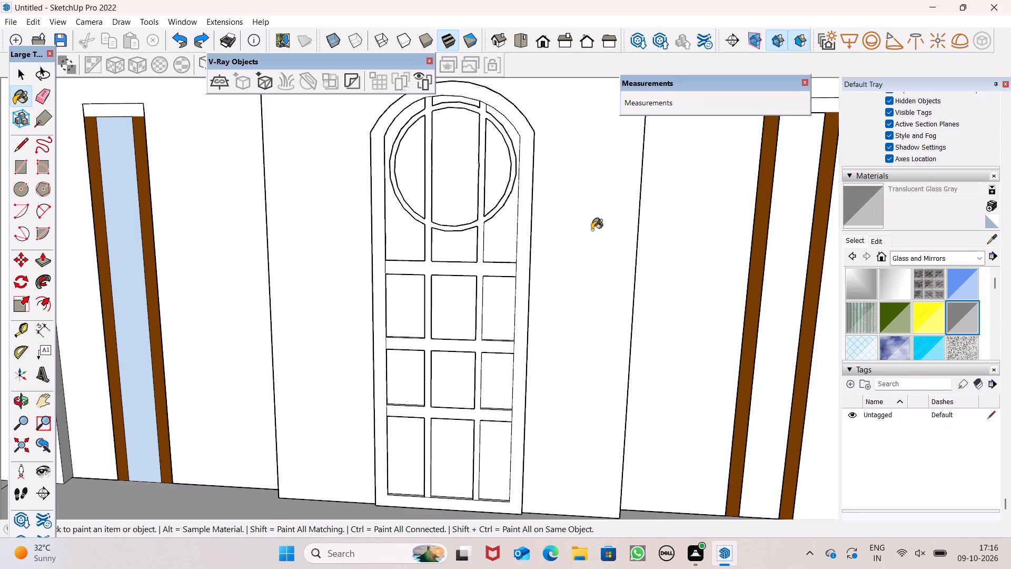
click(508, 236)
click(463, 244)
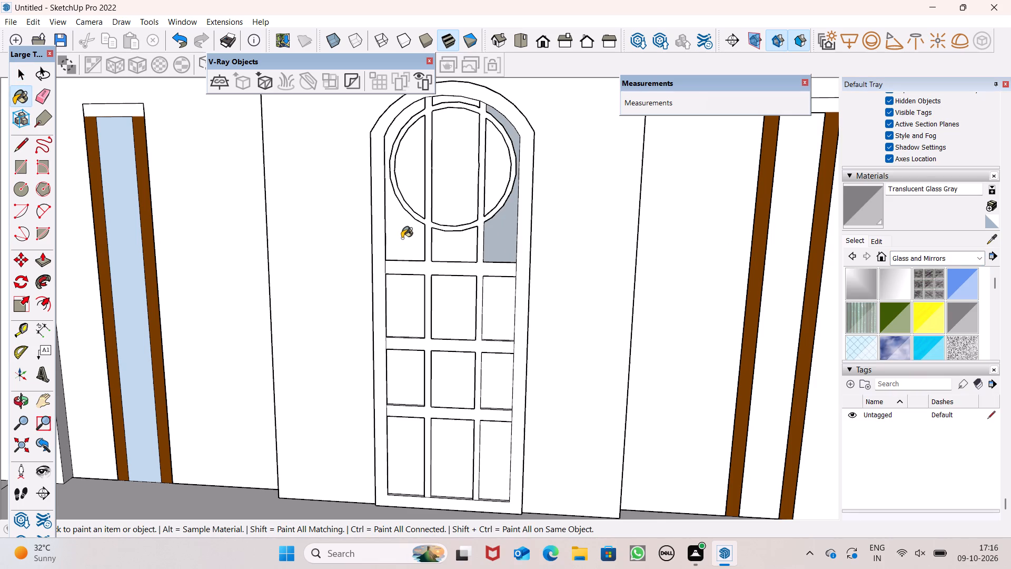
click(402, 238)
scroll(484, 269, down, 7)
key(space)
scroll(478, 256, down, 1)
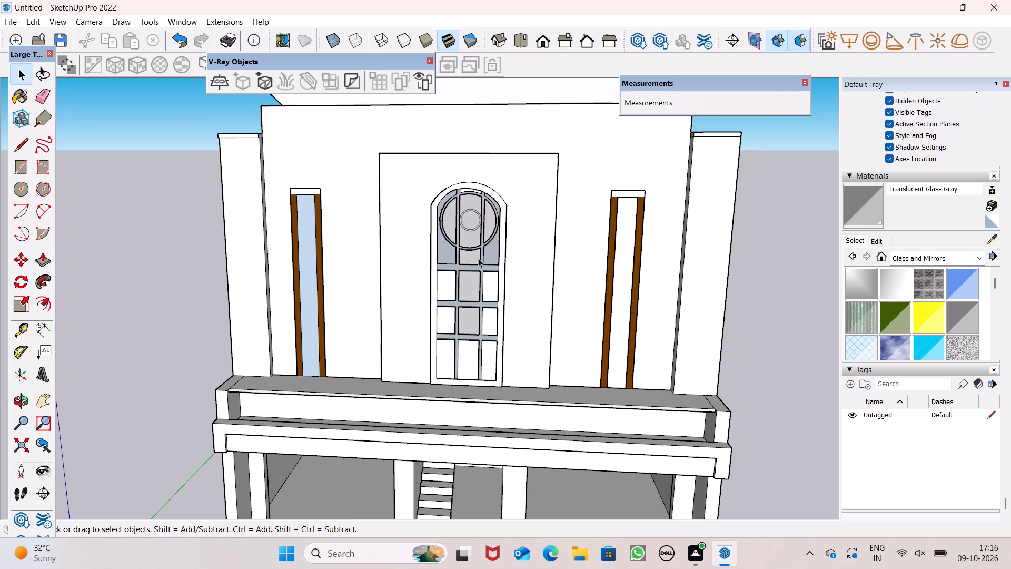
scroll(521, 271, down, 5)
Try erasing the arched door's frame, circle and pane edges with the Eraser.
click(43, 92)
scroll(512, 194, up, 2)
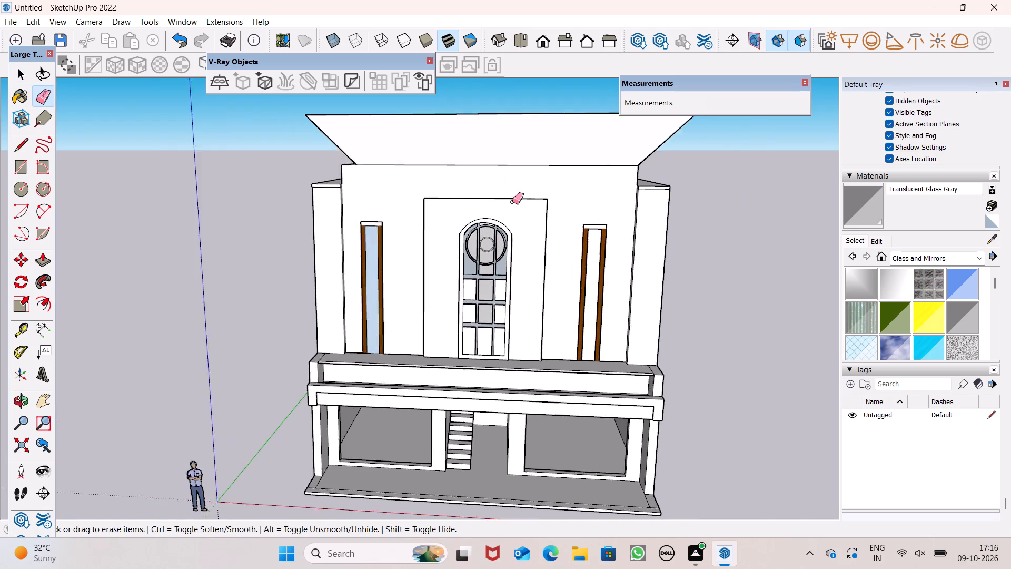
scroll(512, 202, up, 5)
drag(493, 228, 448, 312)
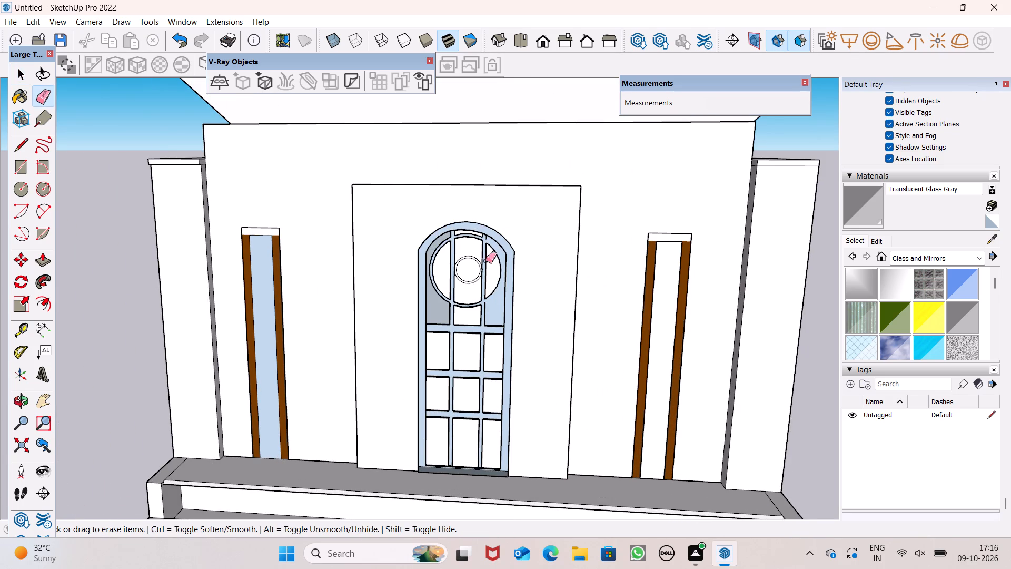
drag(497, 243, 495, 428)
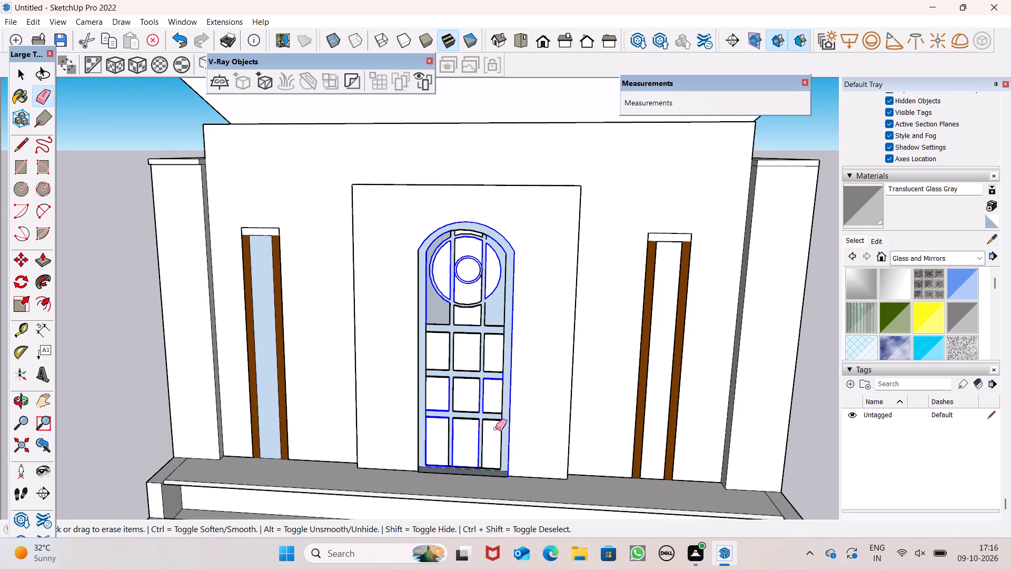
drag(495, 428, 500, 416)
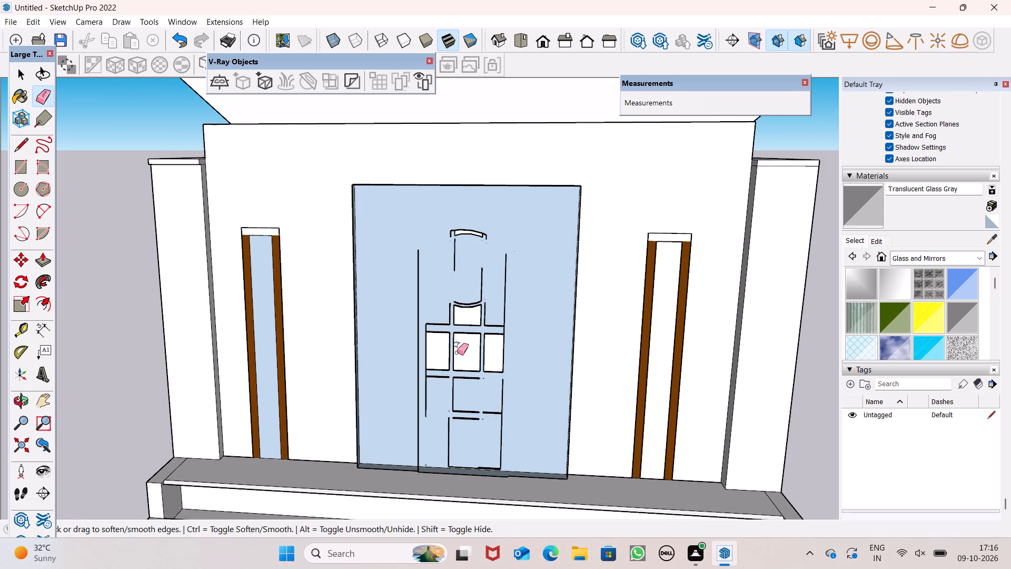
Undo the erasing, painting, side windows, corner pillar extrusions and door relief, back to the flat door outline with its small inner circle.
key(ctrl+z)
key(ctrl+z)
key(ctrl+z)
key(ctrl+z)
key(ctrl+z)
key(ctrl+z)
key(ctrl+z)
key(ctrl+z)
key(ctrl+z)
key(ctrl+z)
key(ctrl+z)
key(ctrl+z)
key(ctrl+z)
key(ctrl+z)
key(ctrl+z)
key(ctrl+z)
key(ctrl+z)
key(ctrl+z)
key(ctrl+z)
key(ctrl+z)
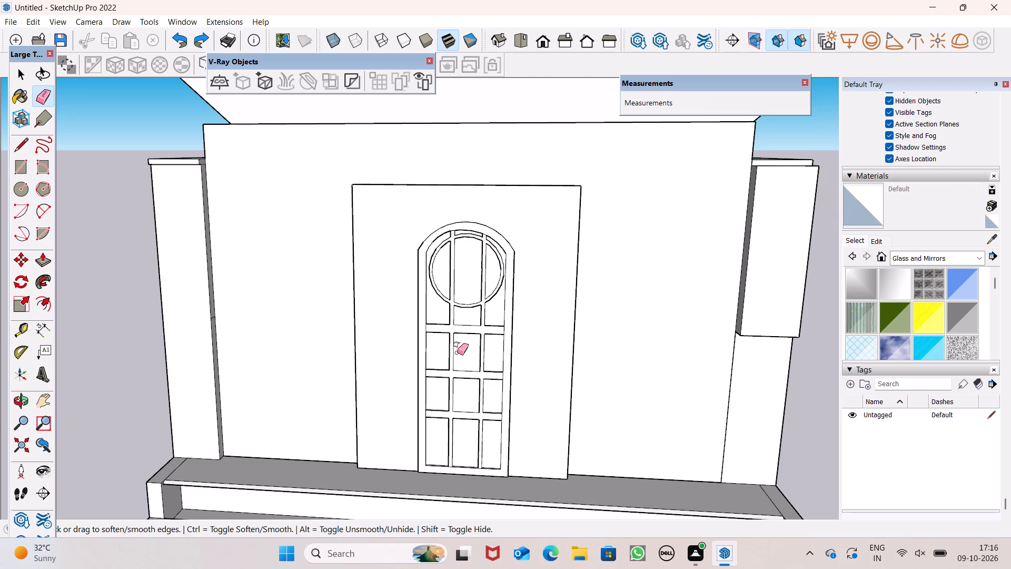
key(ctrl+z)
key(ctrl+z)
key(ctrl+z)
key(z)
key(ctrl+z)
key(ctrl+z)
key(ctrl+z)
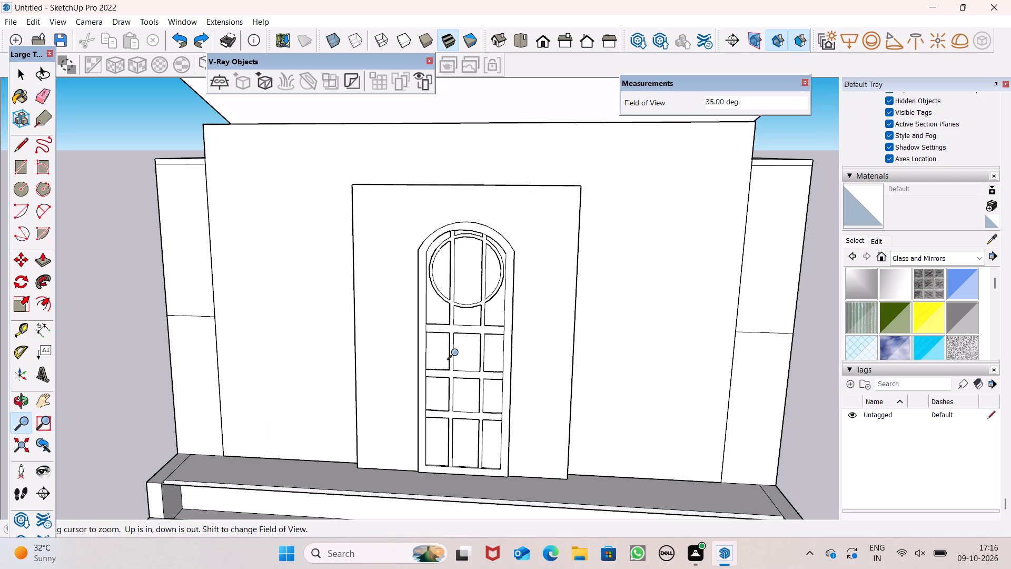
key(ctrl+z)
key(ctrl+z)
key(ctrl+z)
key(ctrl+z)
key(ctrl+z)
key(ctrl+z)
key(ctrl+z)
key(ctrl+z)
key(ctrl+z)
key(ctrl+z)
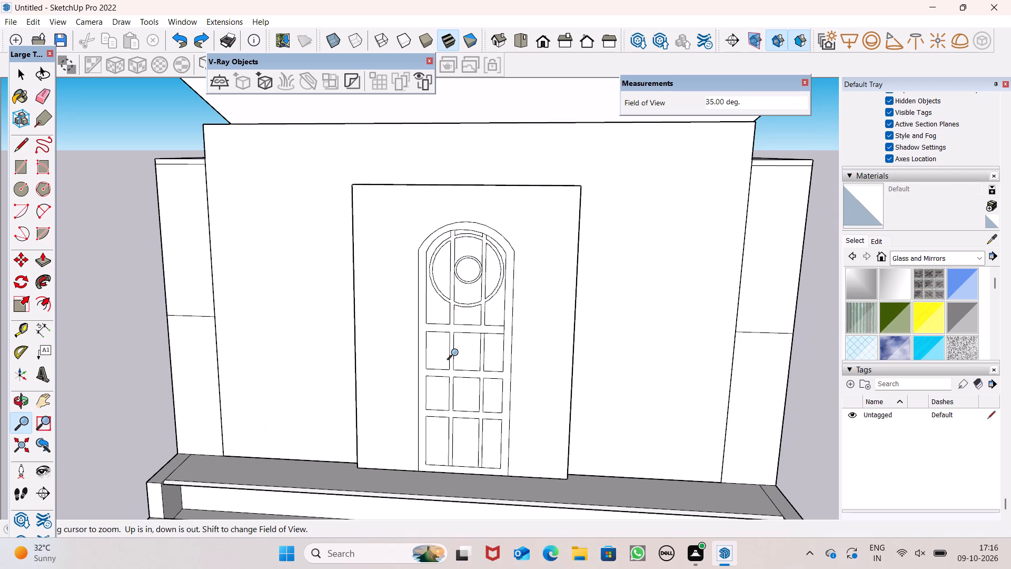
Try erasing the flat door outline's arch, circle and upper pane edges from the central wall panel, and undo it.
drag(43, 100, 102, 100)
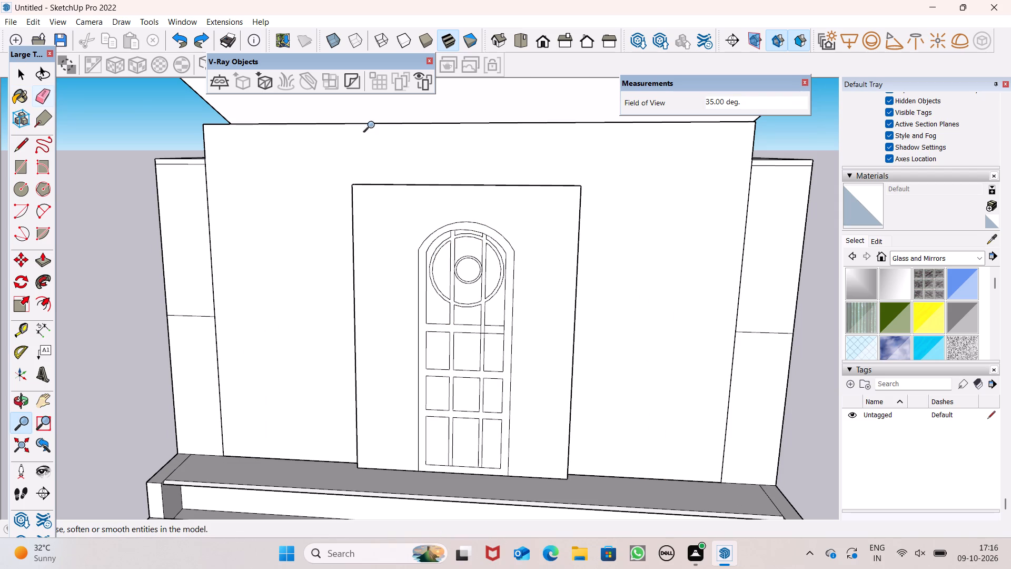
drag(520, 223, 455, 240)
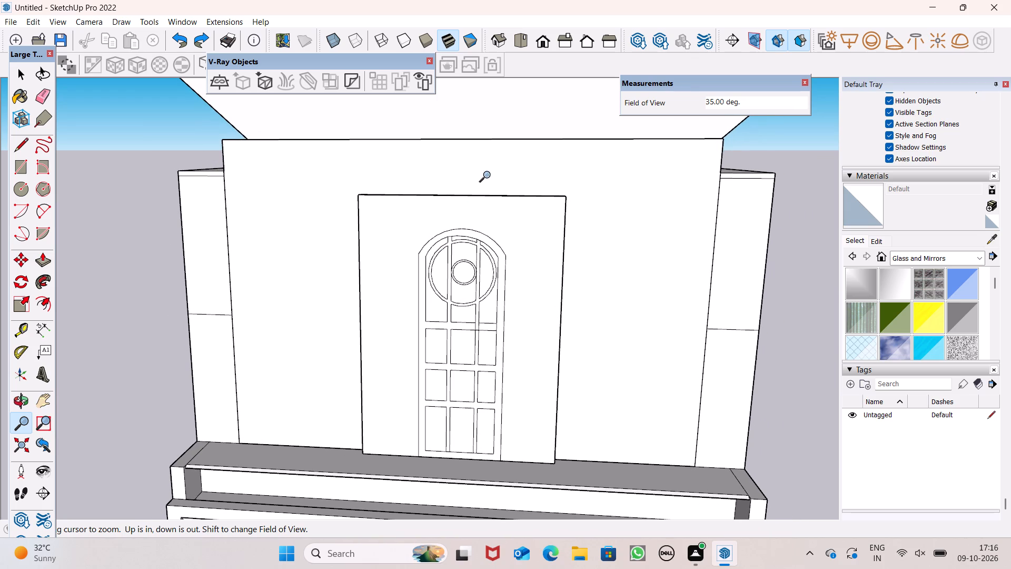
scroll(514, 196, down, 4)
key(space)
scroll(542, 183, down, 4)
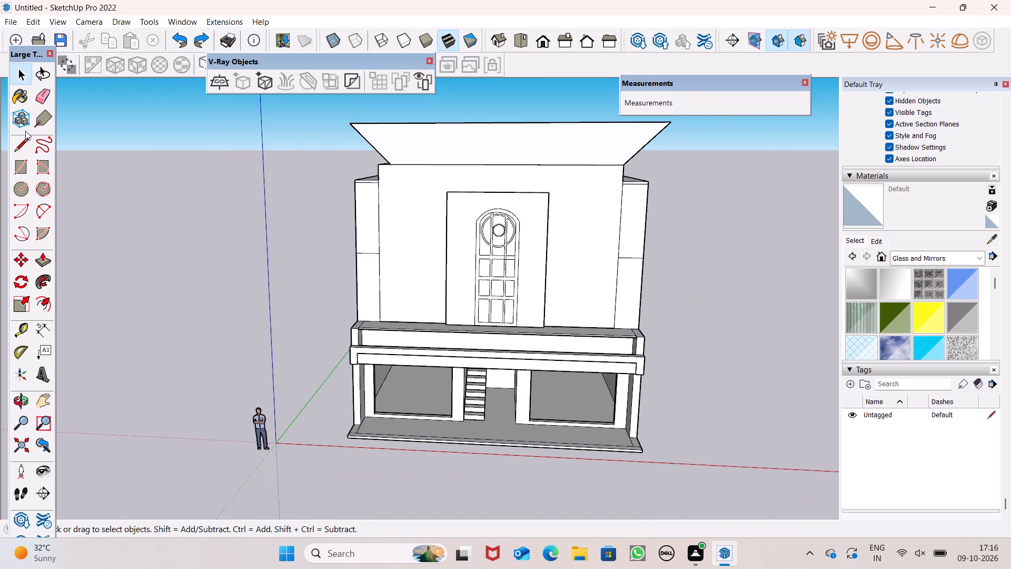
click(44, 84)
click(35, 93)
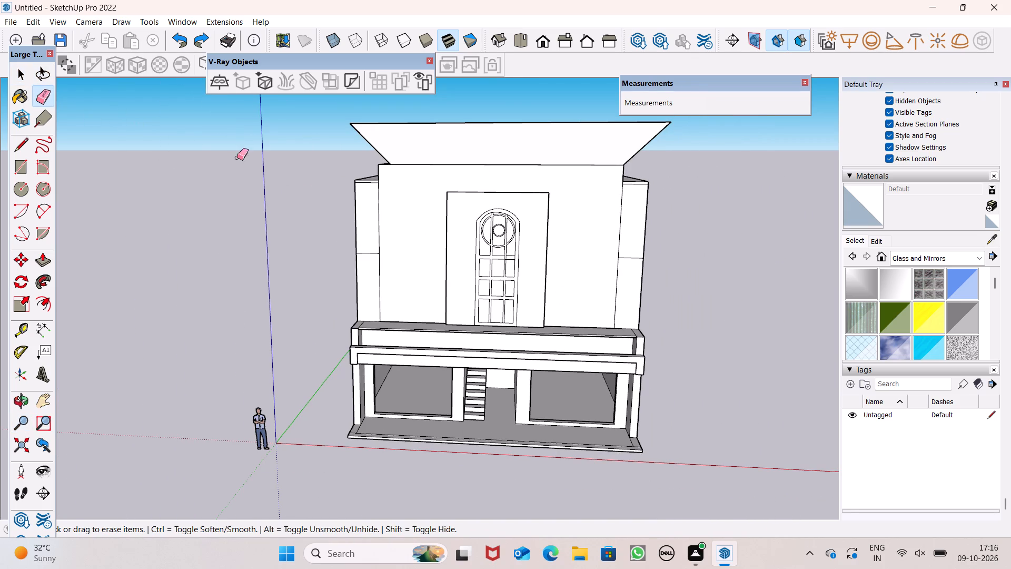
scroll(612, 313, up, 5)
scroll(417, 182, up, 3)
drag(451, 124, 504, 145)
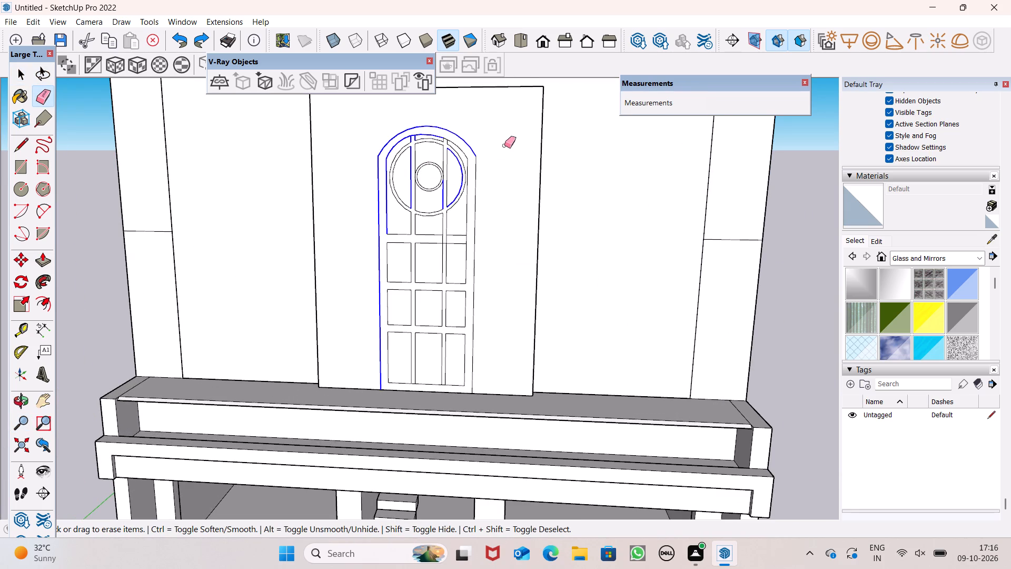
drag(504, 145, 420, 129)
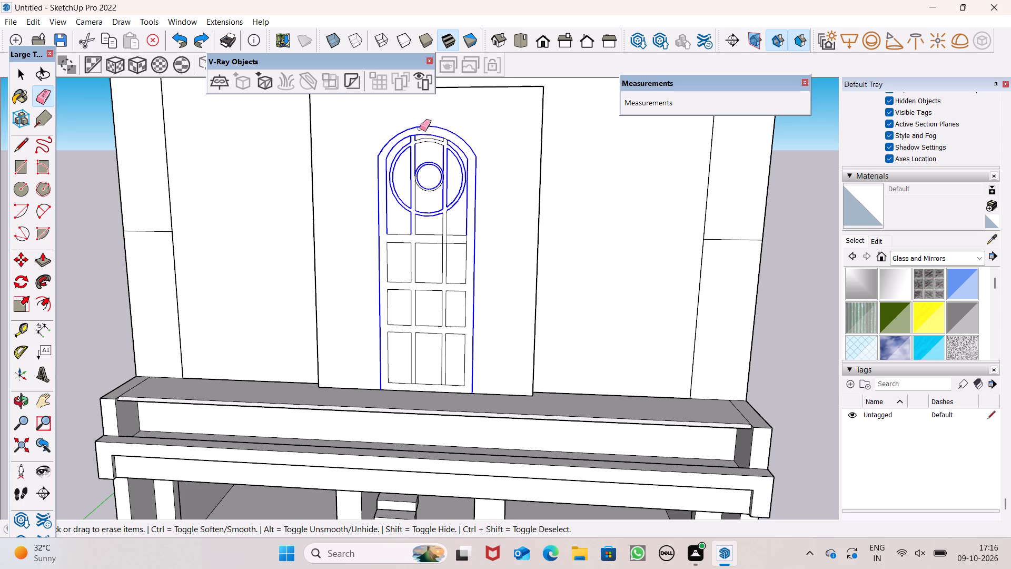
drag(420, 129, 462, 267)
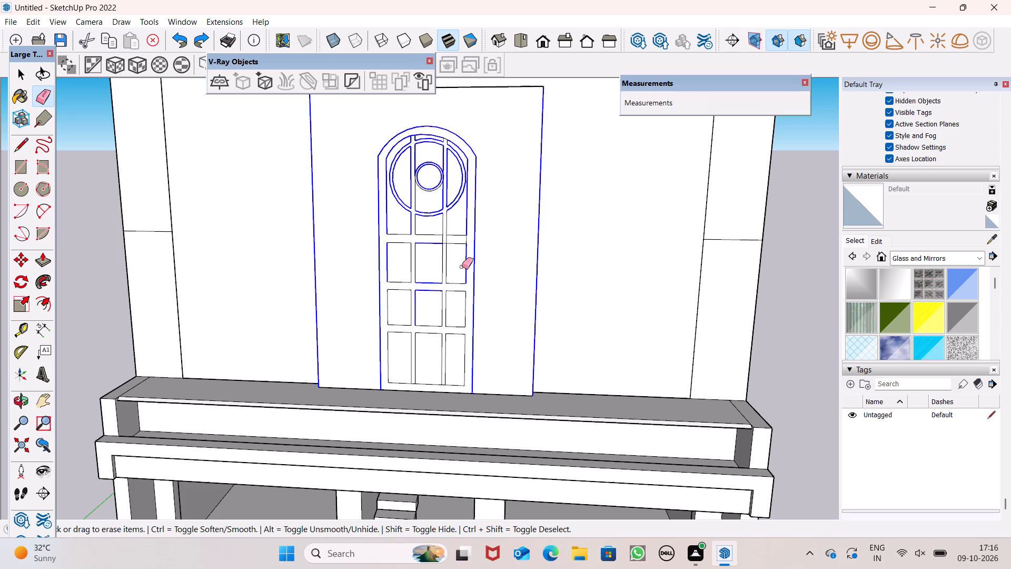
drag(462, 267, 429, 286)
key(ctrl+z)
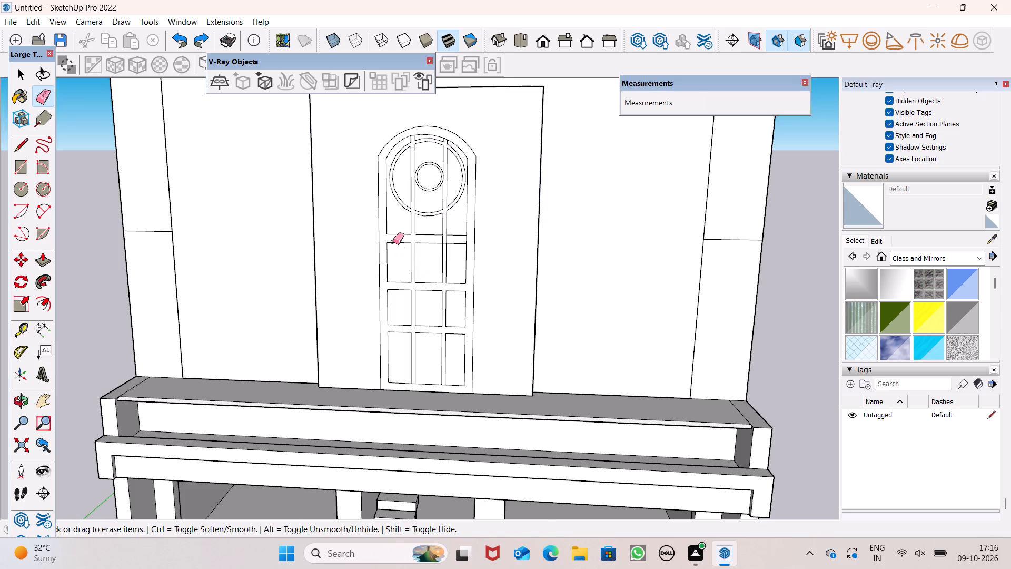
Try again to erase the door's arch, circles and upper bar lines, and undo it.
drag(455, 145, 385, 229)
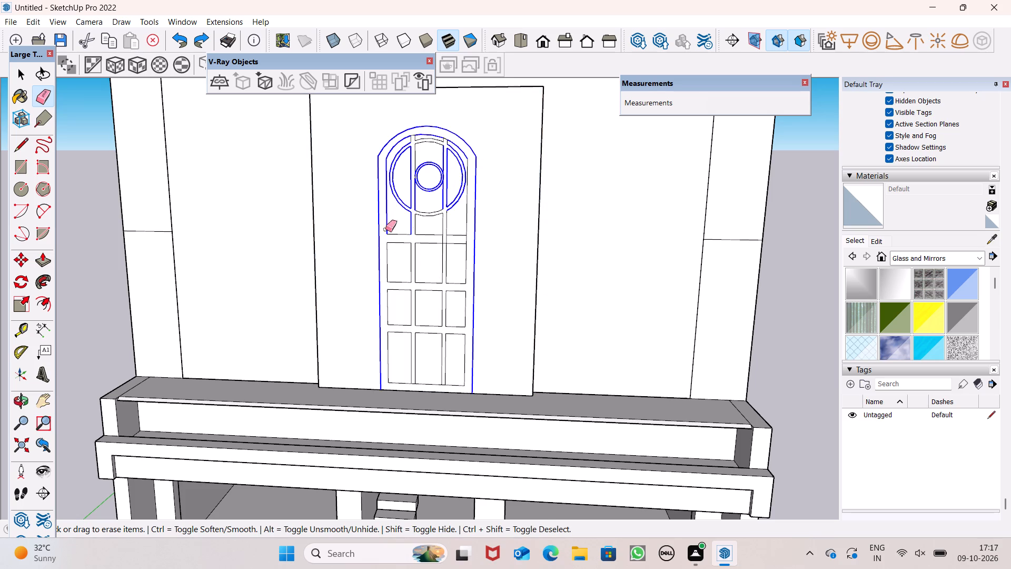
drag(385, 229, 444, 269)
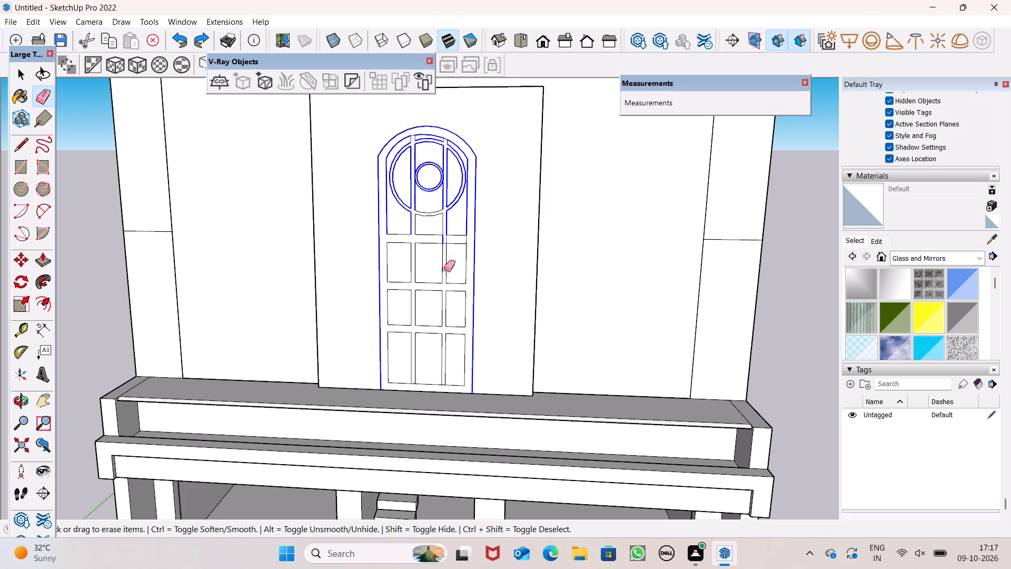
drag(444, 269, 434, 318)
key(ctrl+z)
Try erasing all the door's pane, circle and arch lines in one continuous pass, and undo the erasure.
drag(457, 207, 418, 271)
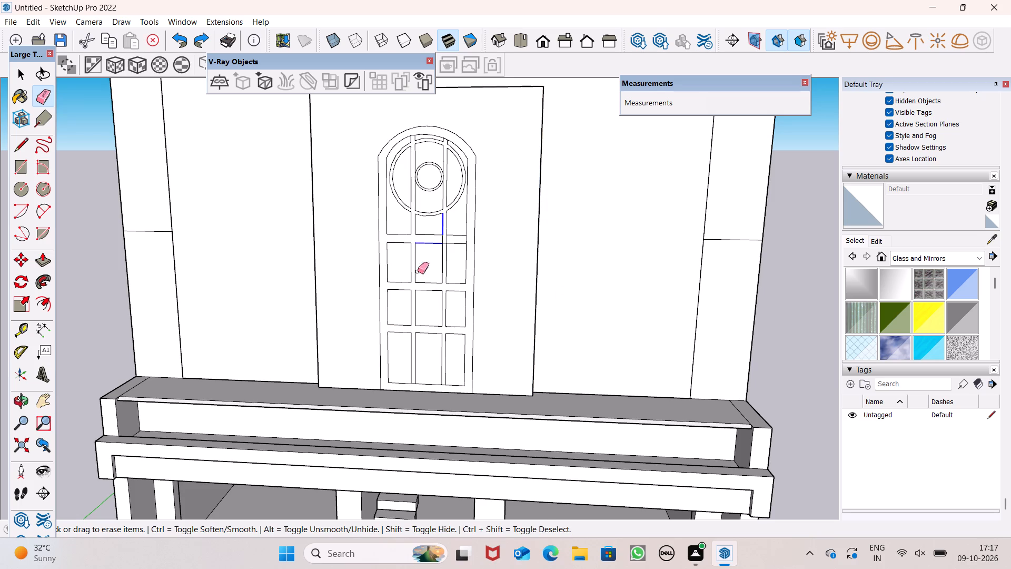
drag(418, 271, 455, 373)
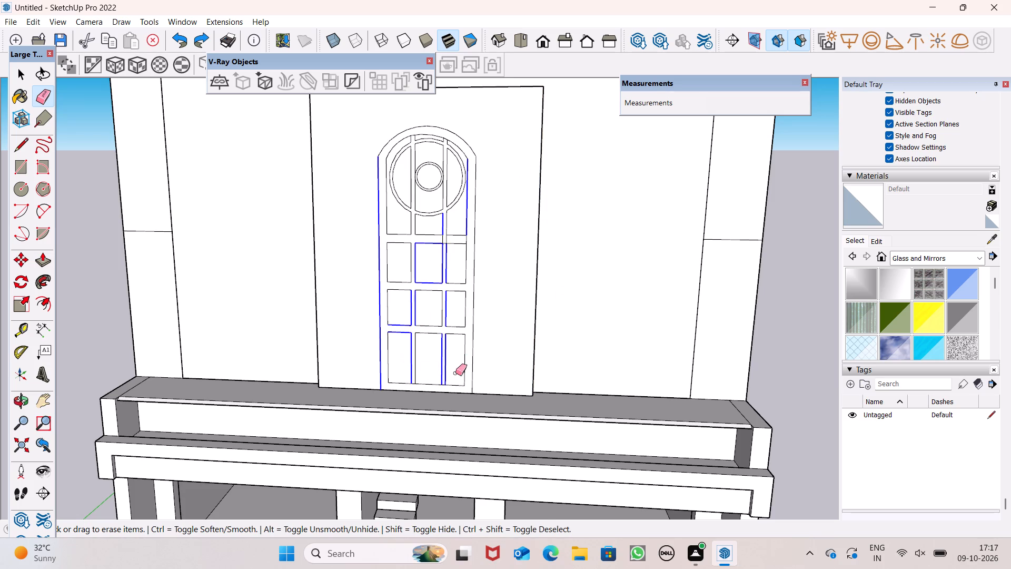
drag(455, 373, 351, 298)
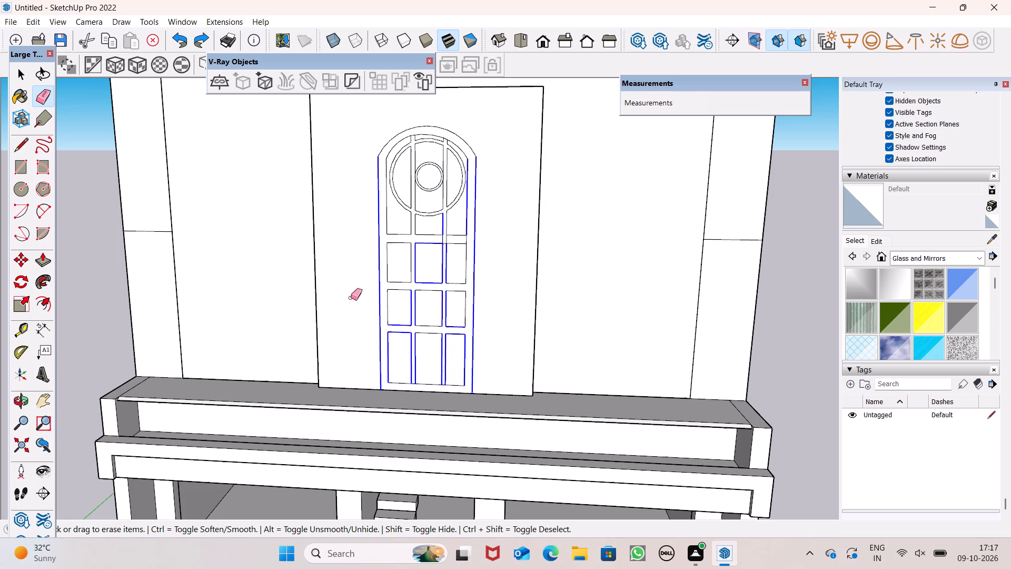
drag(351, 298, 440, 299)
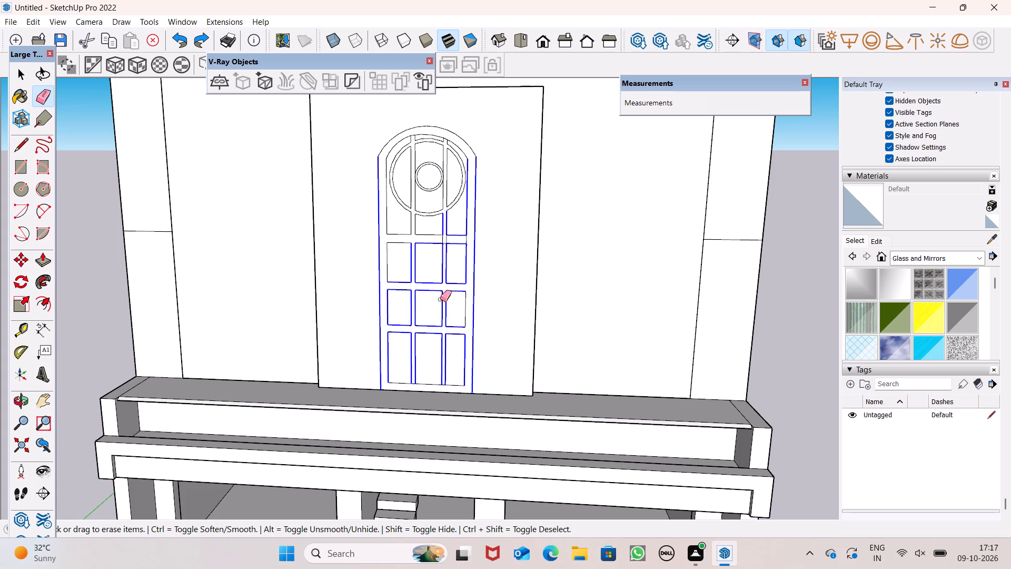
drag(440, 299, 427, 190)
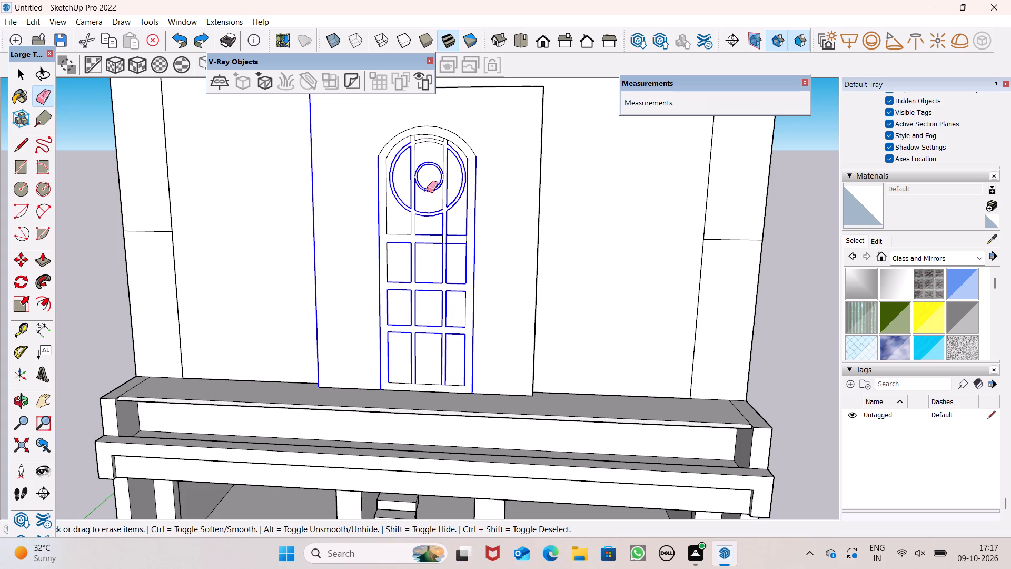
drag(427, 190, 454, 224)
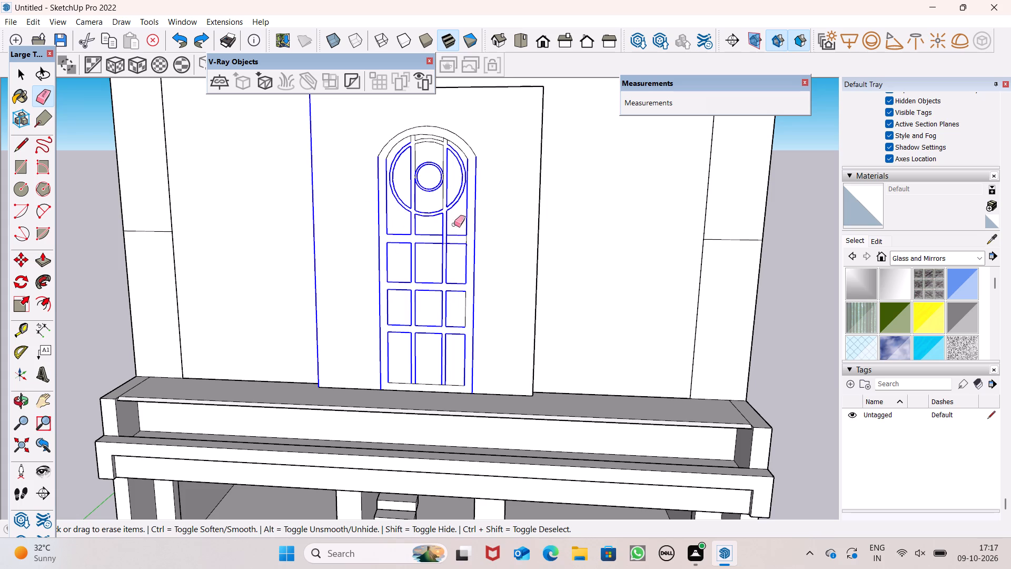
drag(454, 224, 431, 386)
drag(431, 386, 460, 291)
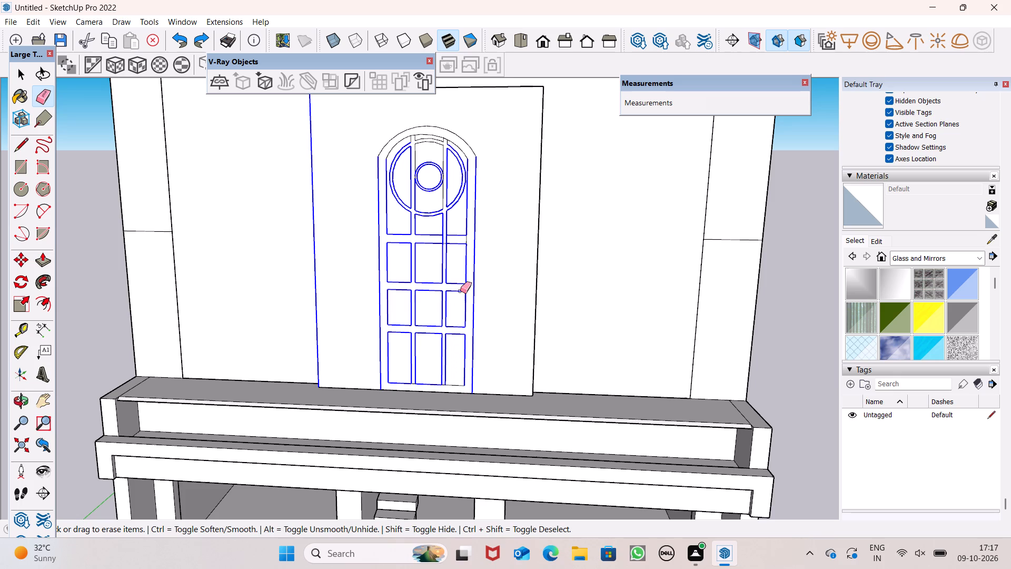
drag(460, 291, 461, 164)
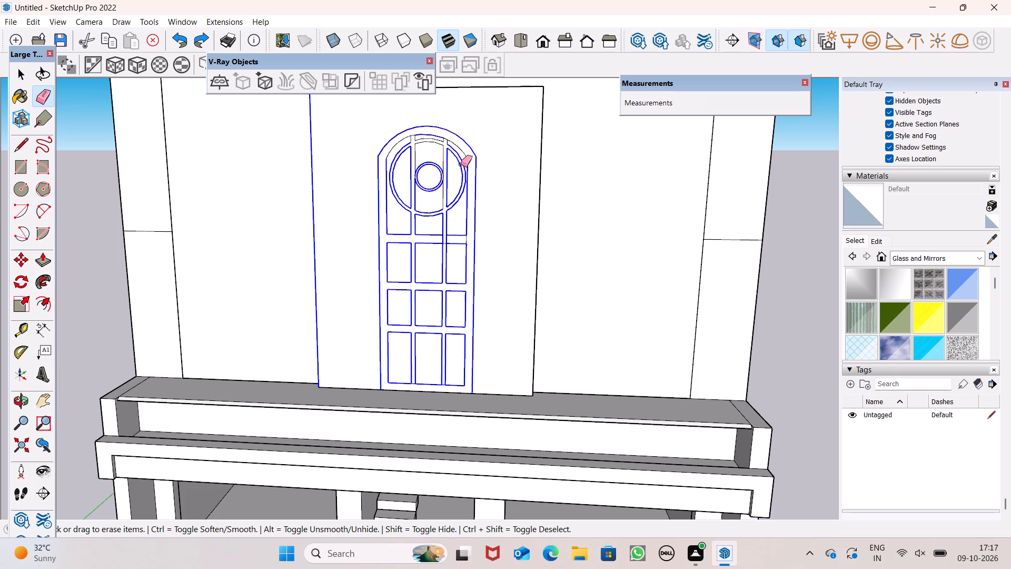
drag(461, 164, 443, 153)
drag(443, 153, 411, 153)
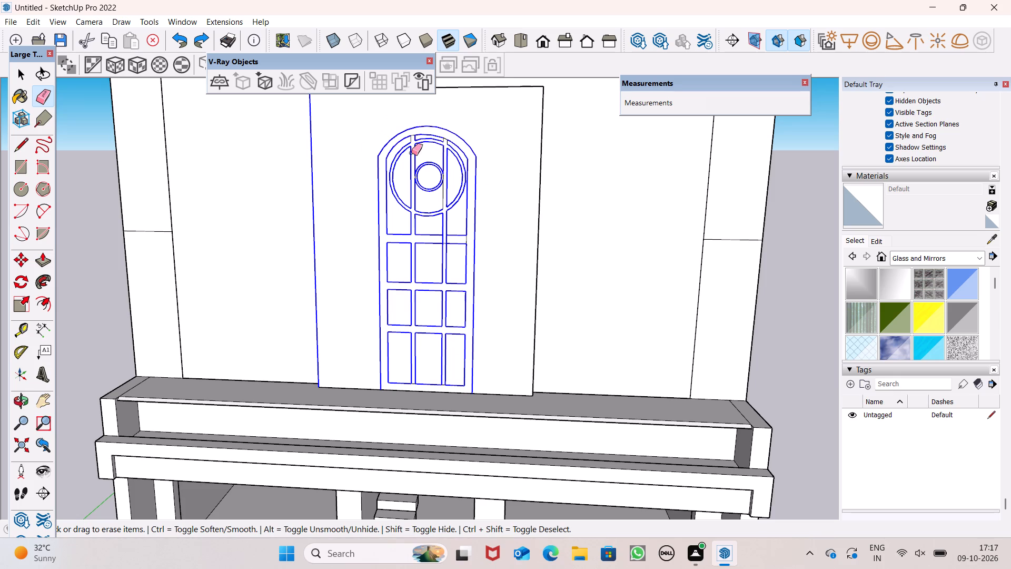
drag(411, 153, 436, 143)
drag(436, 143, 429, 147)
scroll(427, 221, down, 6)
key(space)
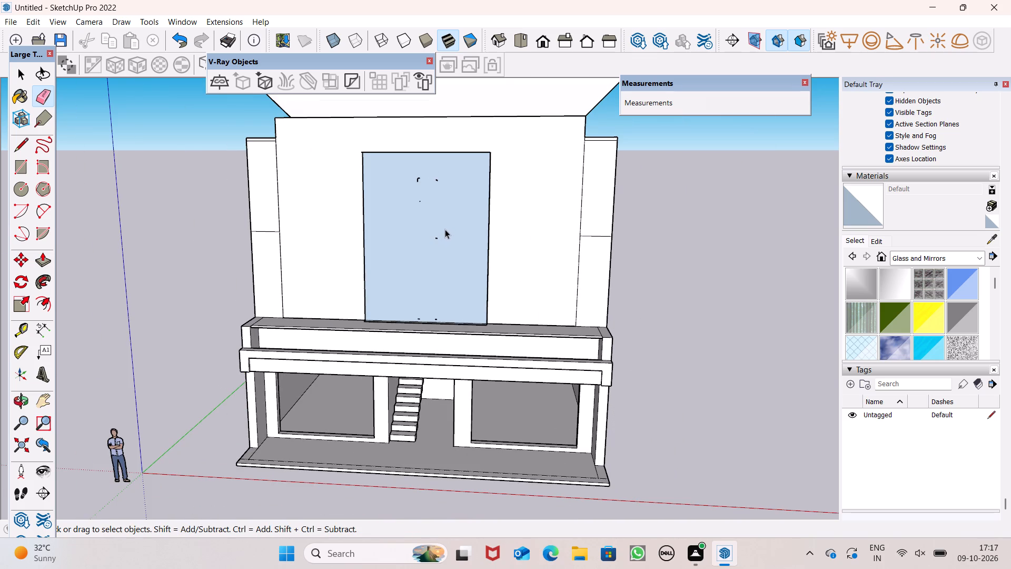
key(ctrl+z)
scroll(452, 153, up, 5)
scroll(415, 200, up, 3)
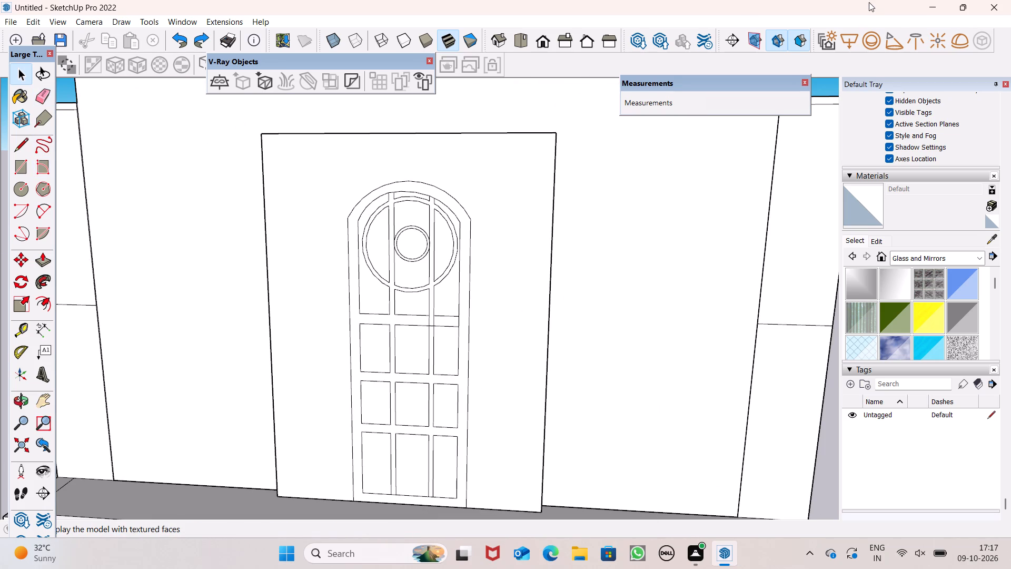
Undo the door's circles, bars and arched outline along with the central panel's extrusion, back to the blank flat wall panel.
key(ctrl+z)
key(ctrl+z)
key(ctrl+z)
key(ctrl+z)
key(ctrl+z)
key(ctrl+z)
key(ctrl+z)
key(ctrl+z)
key(ctrl+z)
key(ctrl+z)
key(ctrl+z)
key(ctrl+z)
key(ctrl+z)
key(ctrl+z)
key(ctrl+z)
key(ctrl+z)
key(ctrl+z)
key(ctrl+z)
key(ctrl+z)
key(ctrl+z)
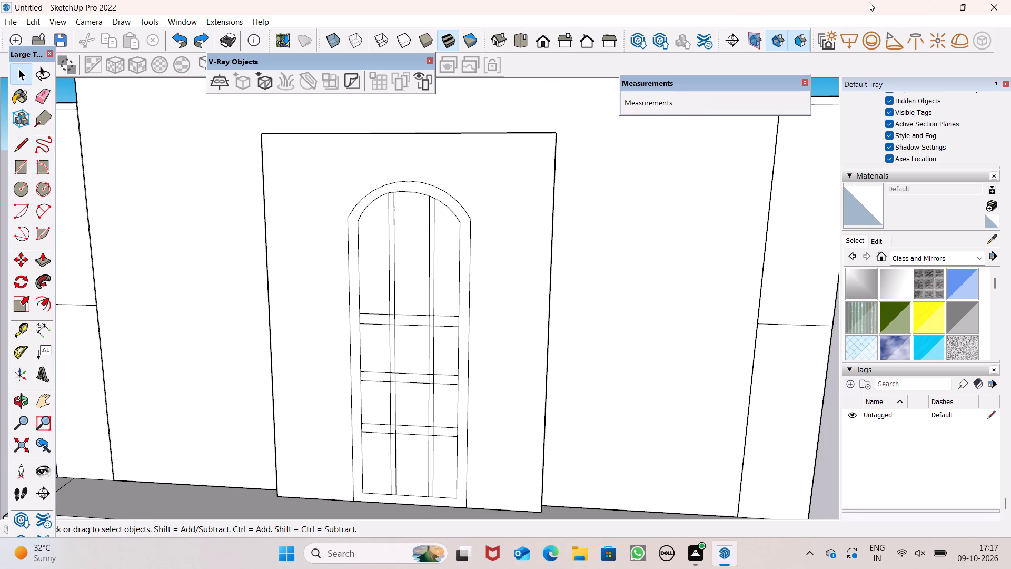
Push/Pull the blank central panel on the upper front wall by 5".
scroll(872, 96, down, 2)
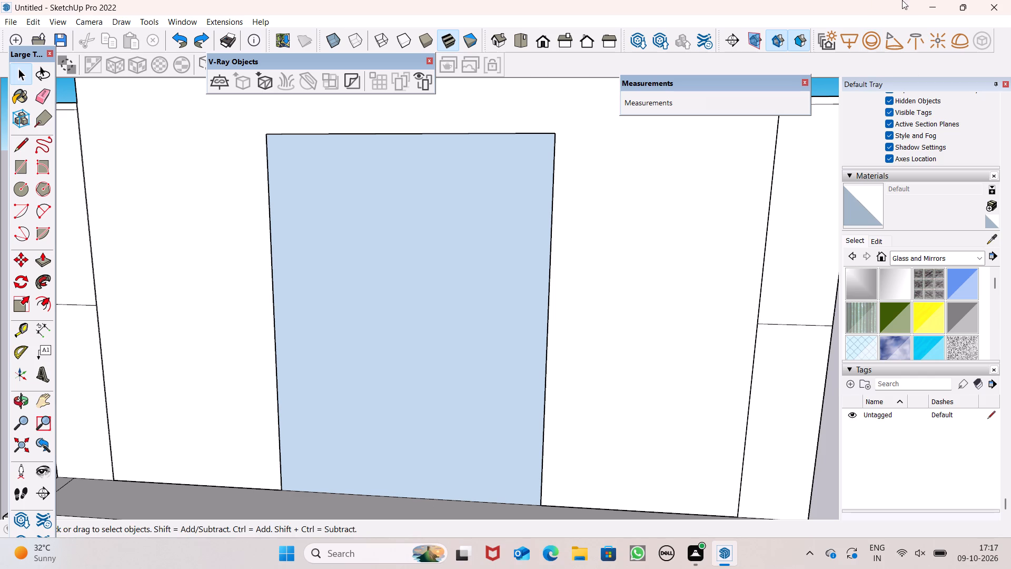
scroll(845, 54, down, 4)
scroll(678, 150, down, 4)
scroll(392, 305, down, 2)
middle_drag(444, 310, 490, 341)
scroll(450, 314, up, 1)
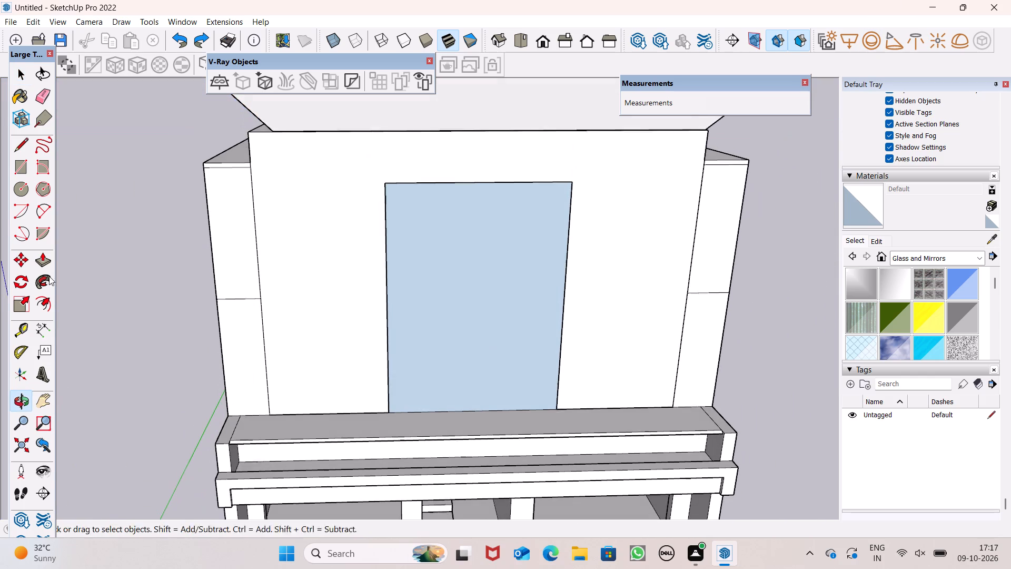
scroll(26, 272, up, 5)
click(39, 263)
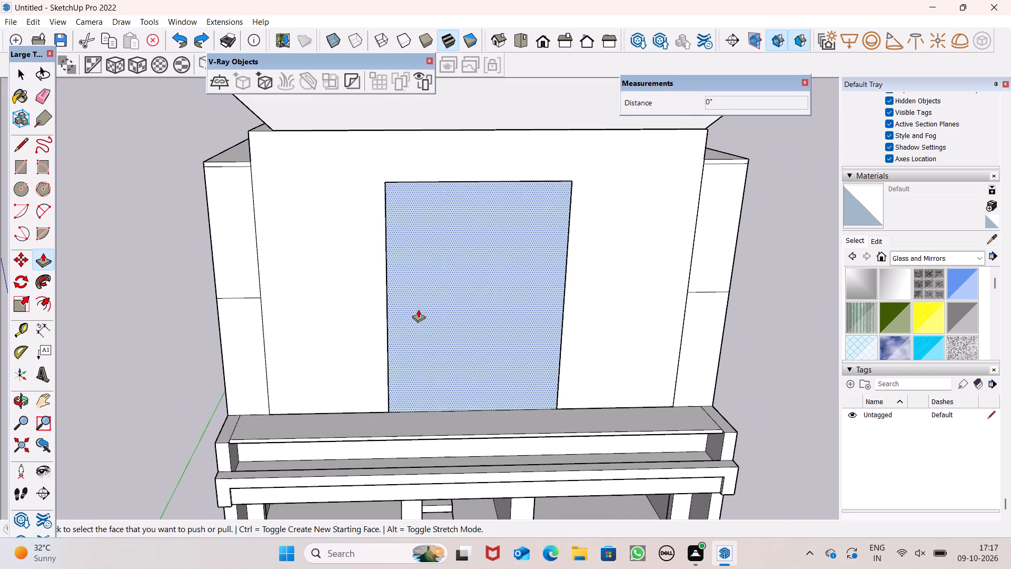
drag(418, 309, 419, 316)
text(5")
key(Return)
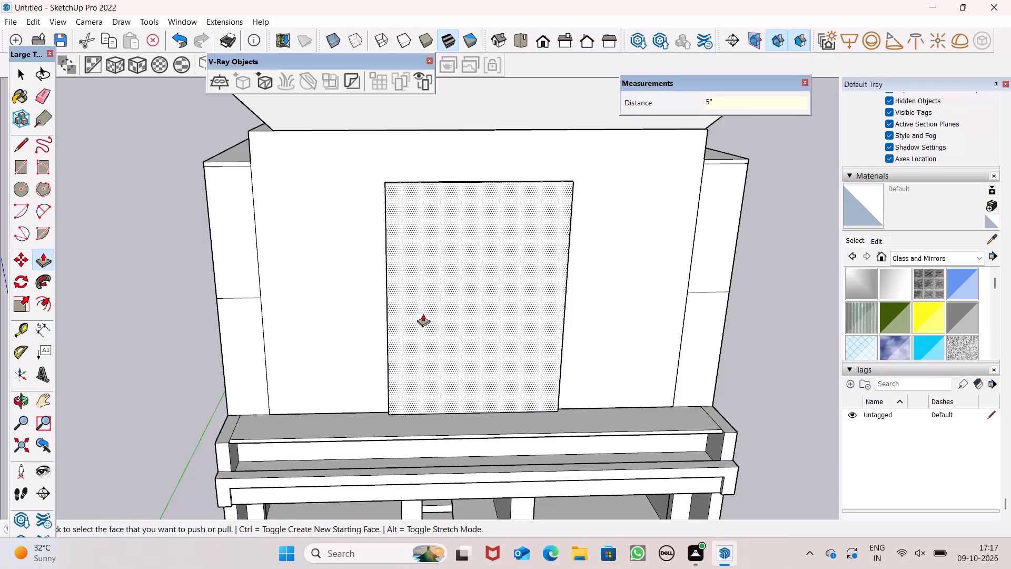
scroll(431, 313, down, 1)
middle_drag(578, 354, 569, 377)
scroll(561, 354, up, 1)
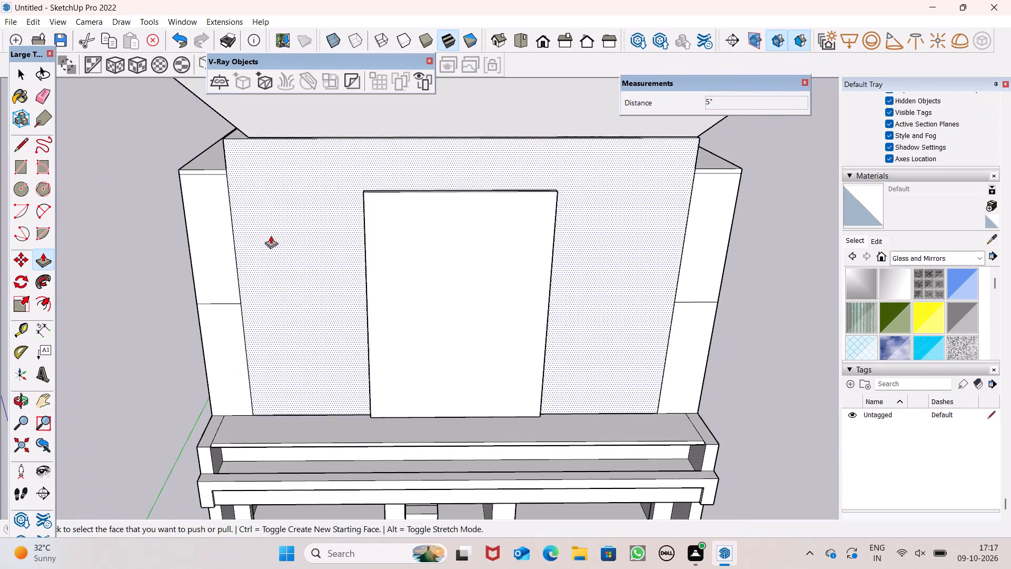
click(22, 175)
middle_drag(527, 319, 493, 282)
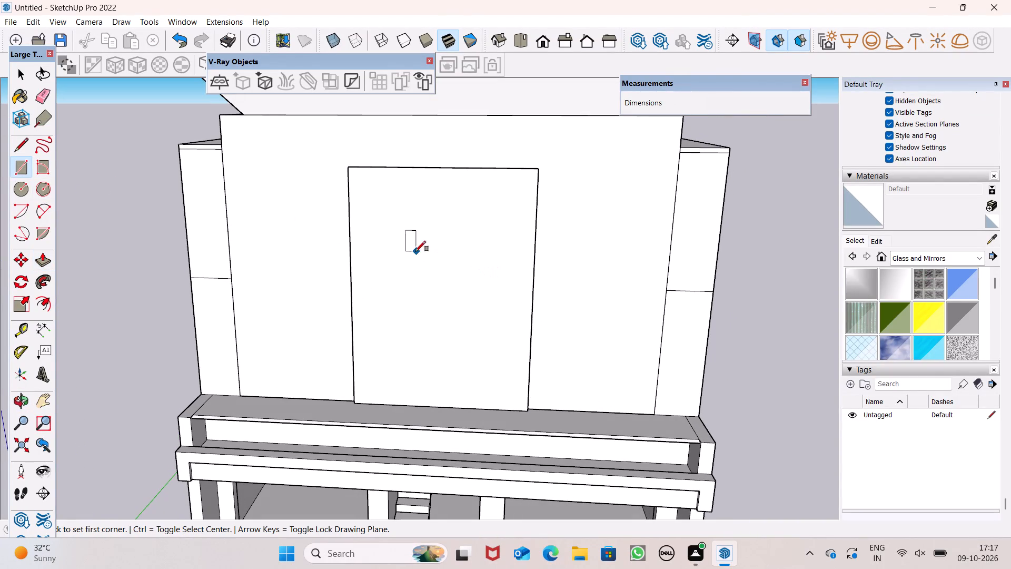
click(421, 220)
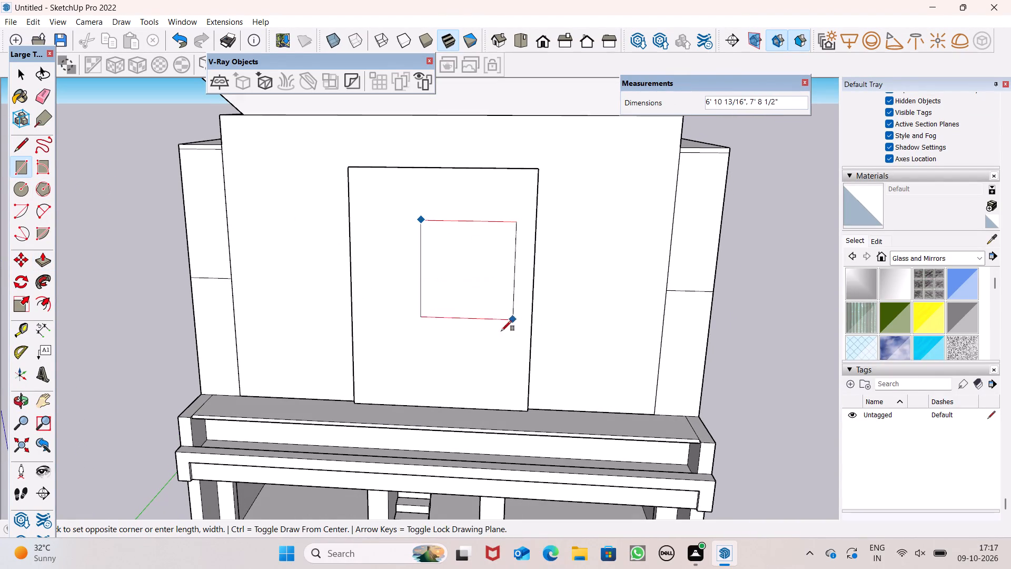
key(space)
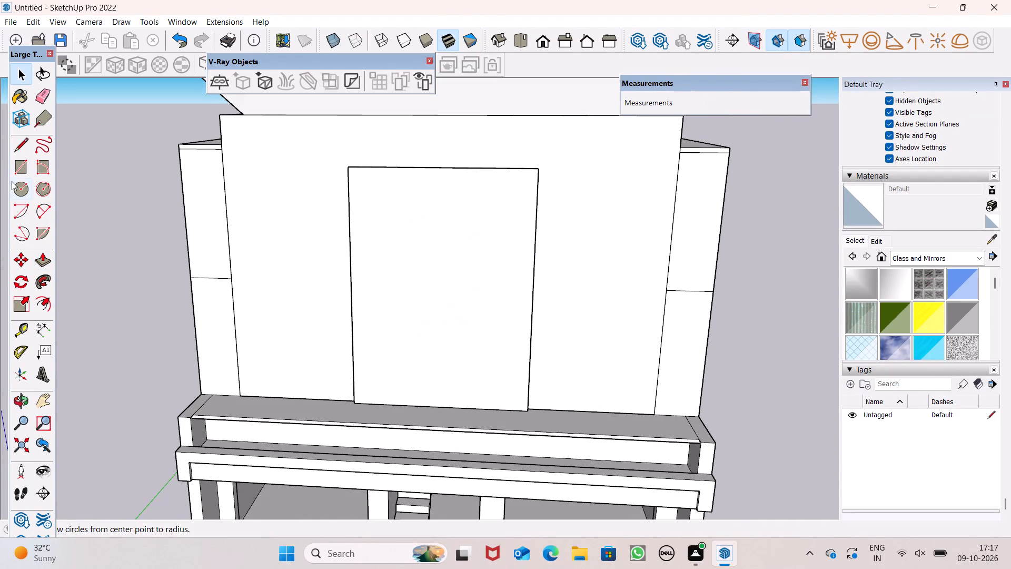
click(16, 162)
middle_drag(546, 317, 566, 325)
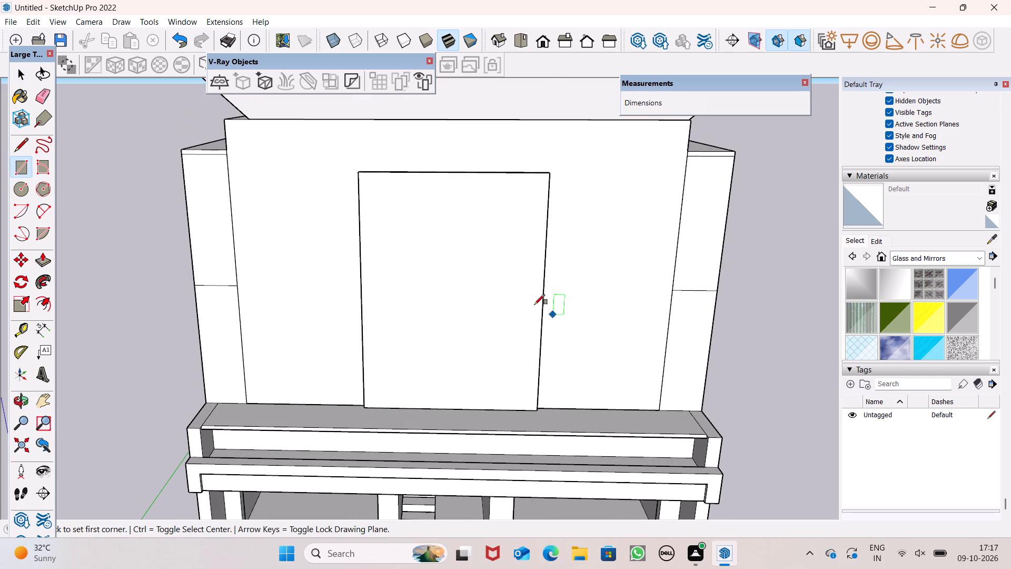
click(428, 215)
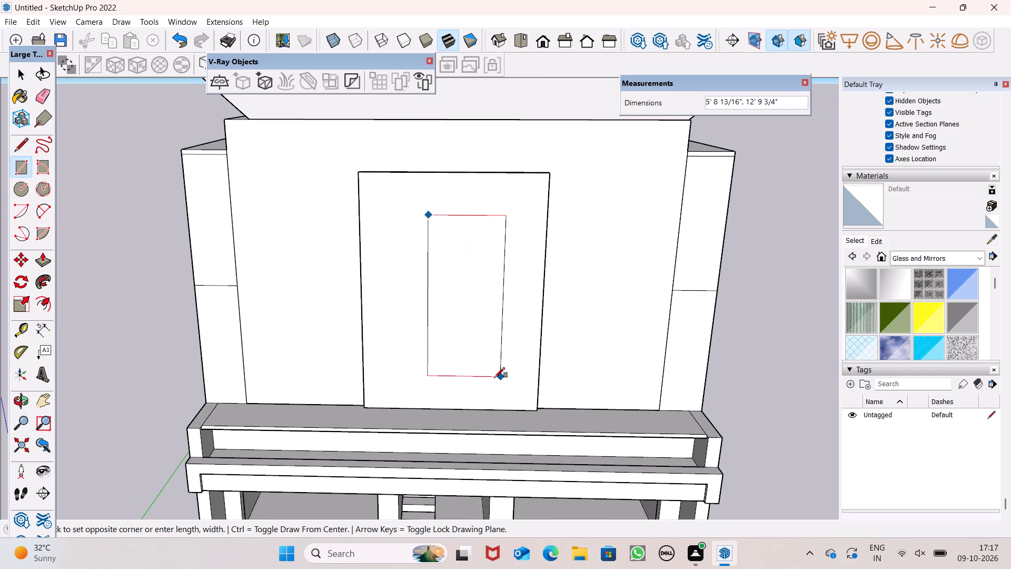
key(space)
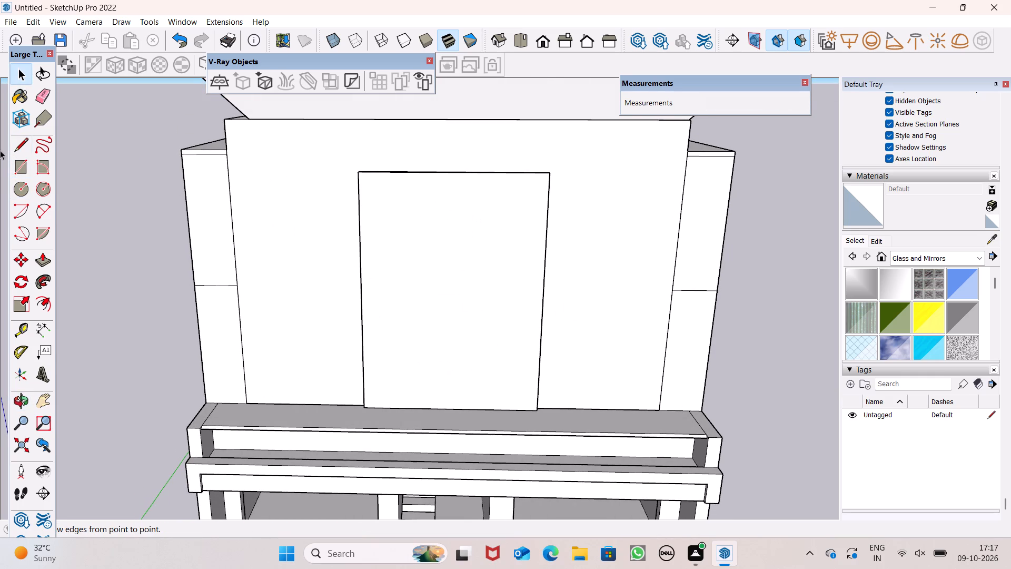
Draw a narrow upright door rectangle about 15' 4" tall on the central panel, reaching down to its bottom edge.
click(22, 169)
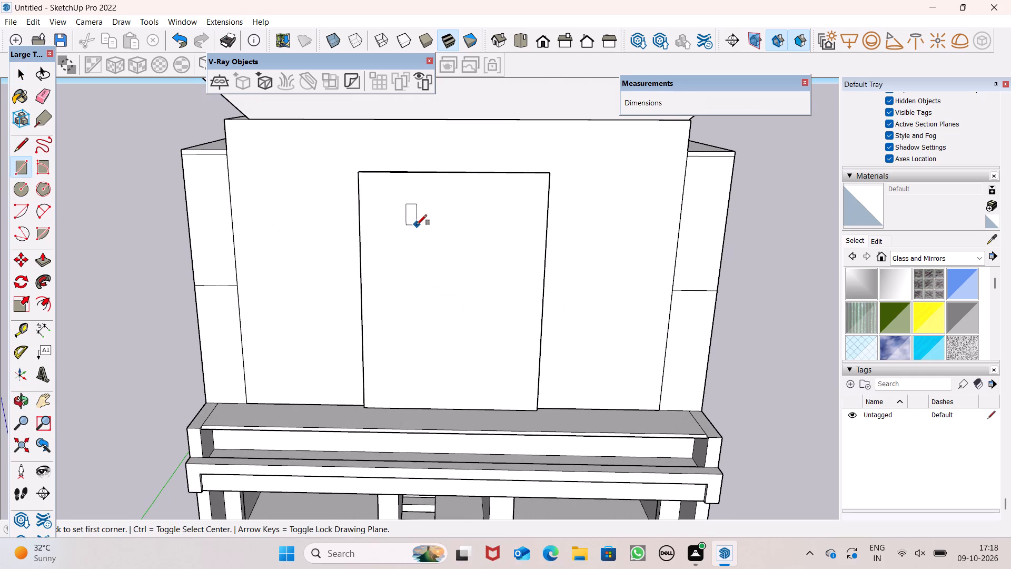
click(422, 219)
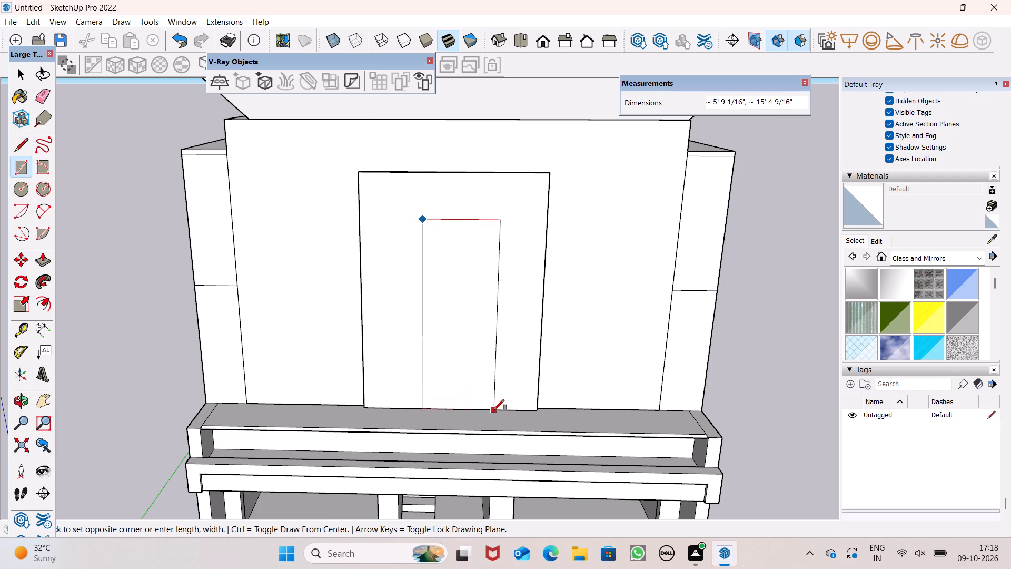
click(489, 408)
key(space)
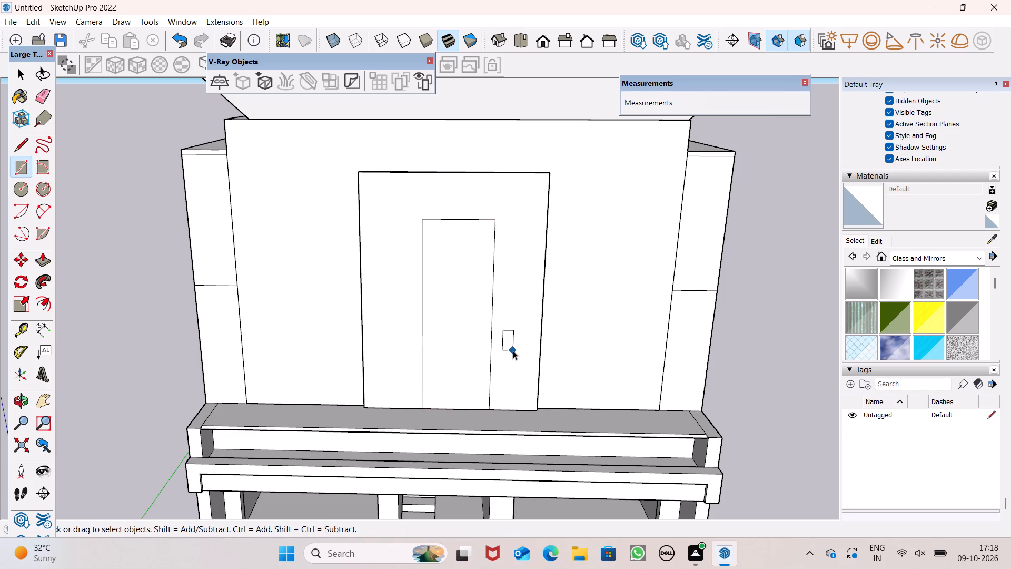
Select the door rectangle with its edges and move it slightly sideways to centre it in the panel.
drag(434, 385, 434, 392)
click(433, 385)
key(m)
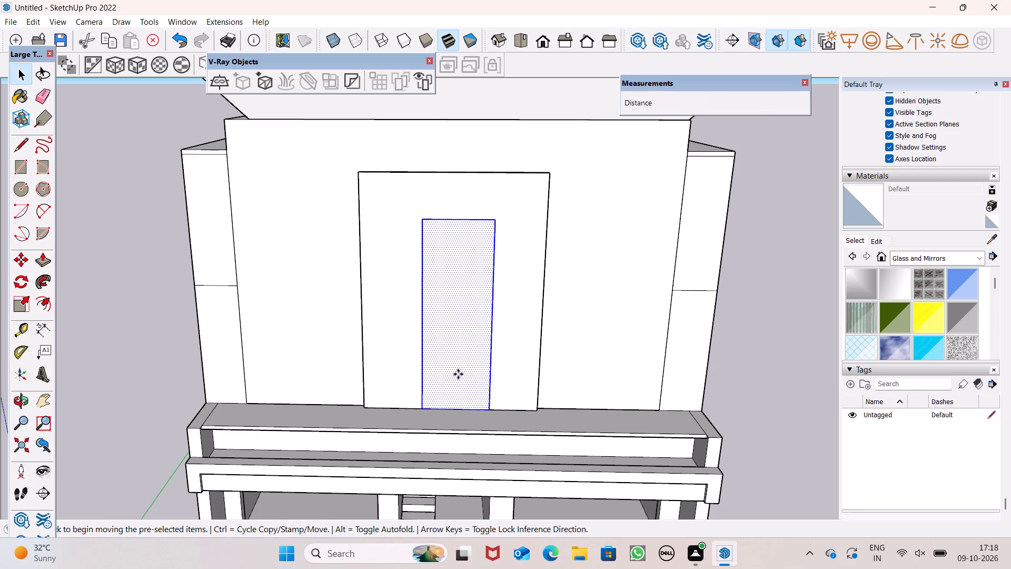
key(Return)
drag(465, 383, 459, 383)
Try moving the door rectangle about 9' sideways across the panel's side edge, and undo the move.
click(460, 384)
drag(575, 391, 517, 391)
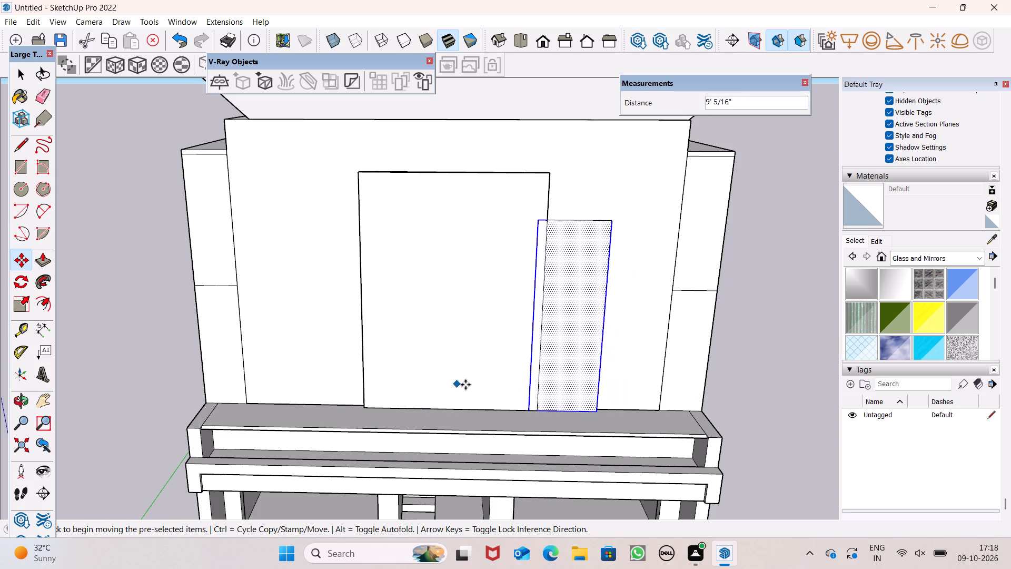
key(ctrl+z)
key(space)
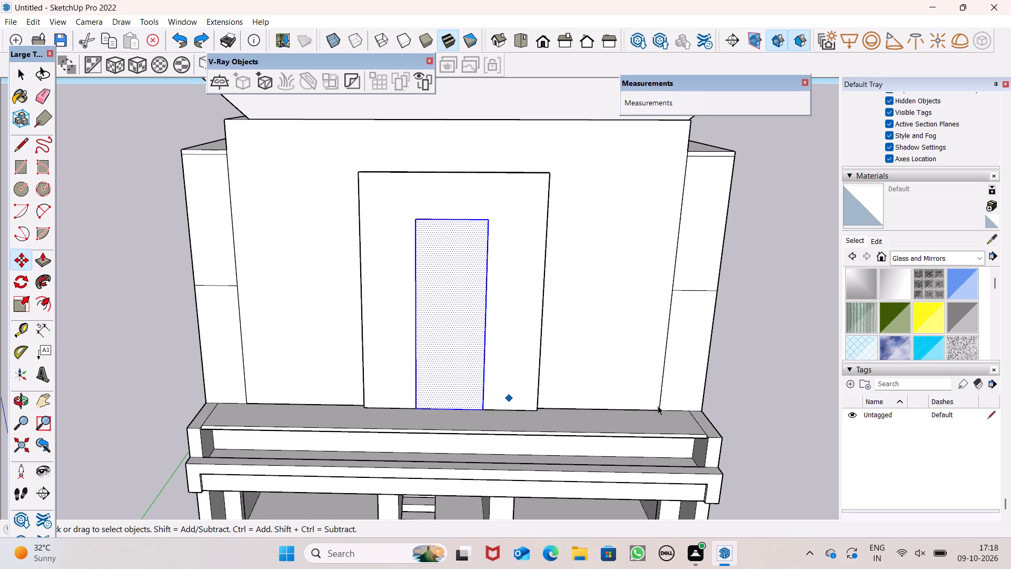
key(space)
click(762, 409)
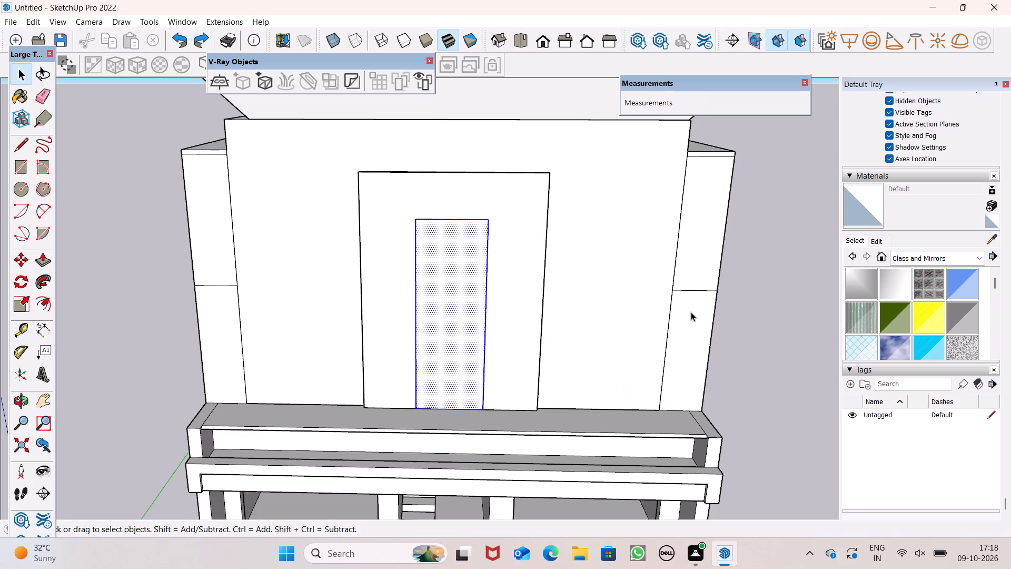
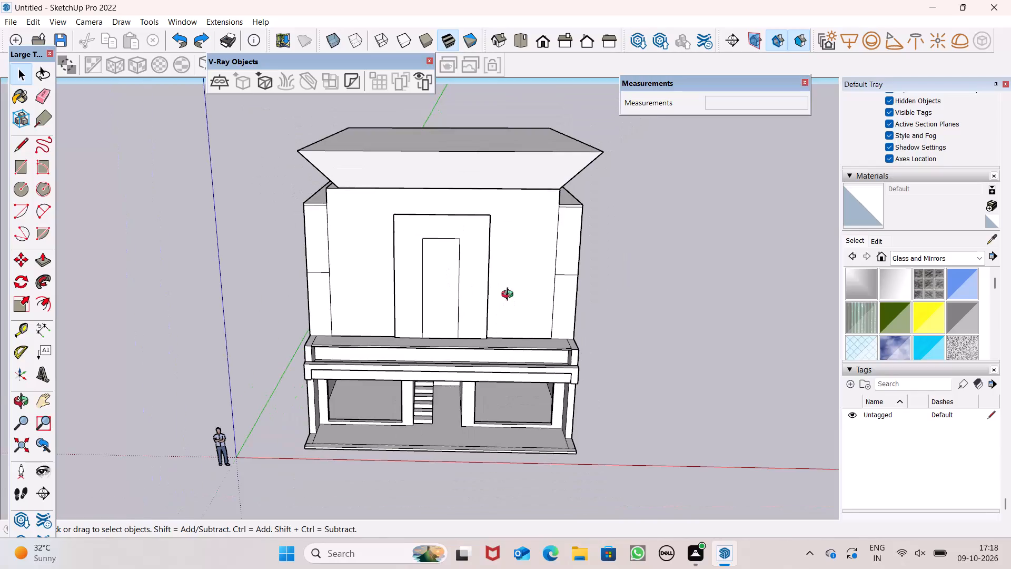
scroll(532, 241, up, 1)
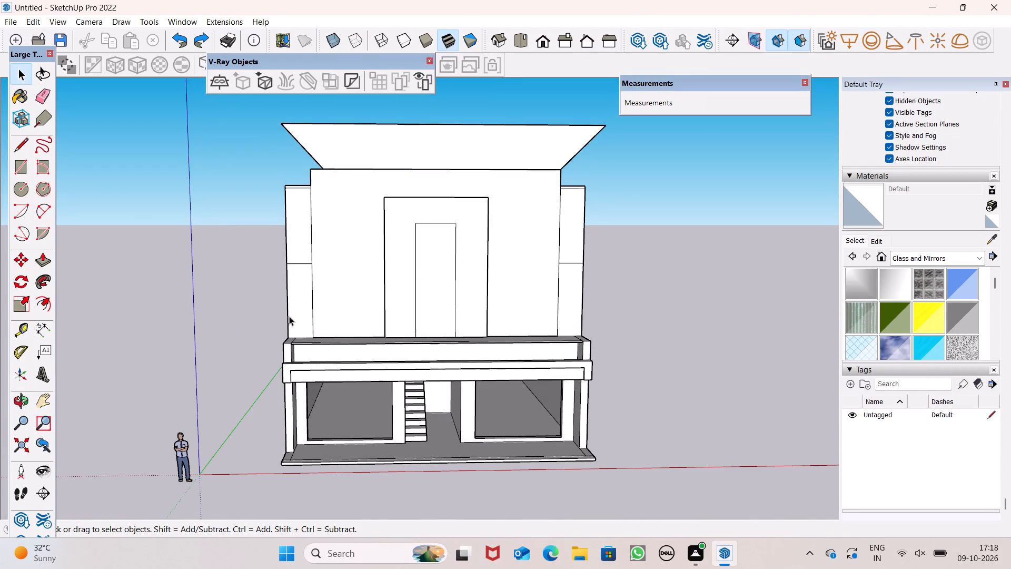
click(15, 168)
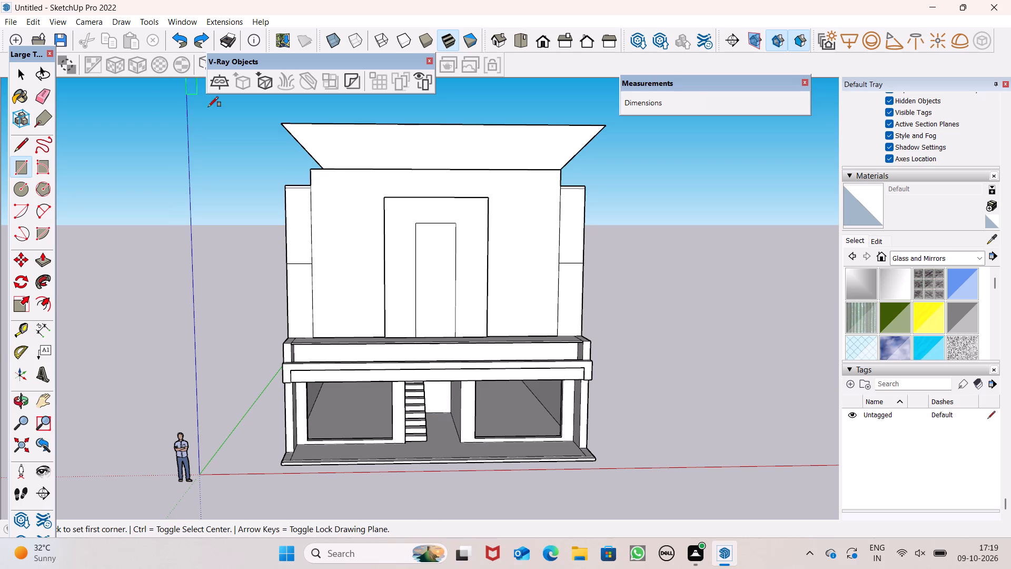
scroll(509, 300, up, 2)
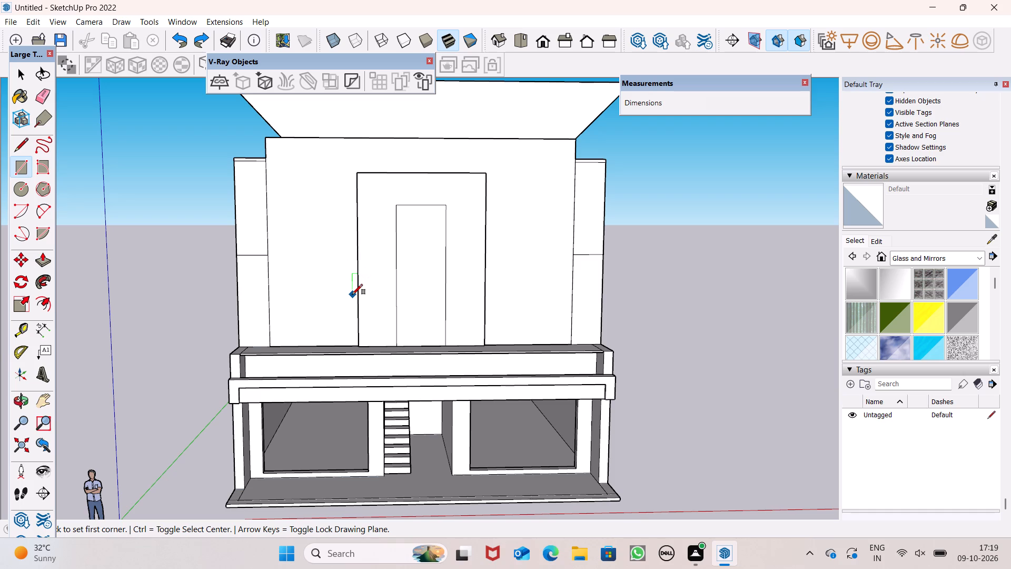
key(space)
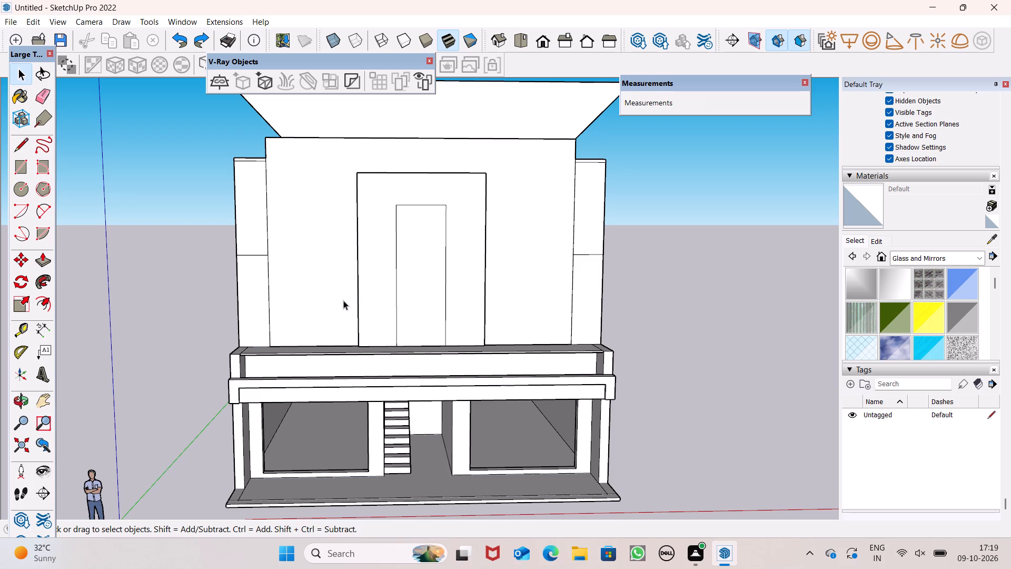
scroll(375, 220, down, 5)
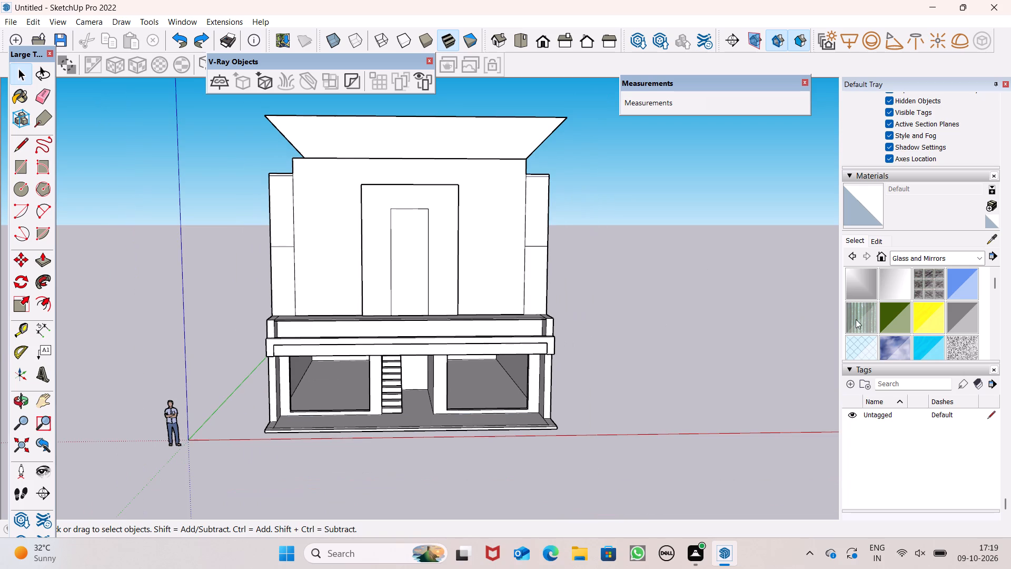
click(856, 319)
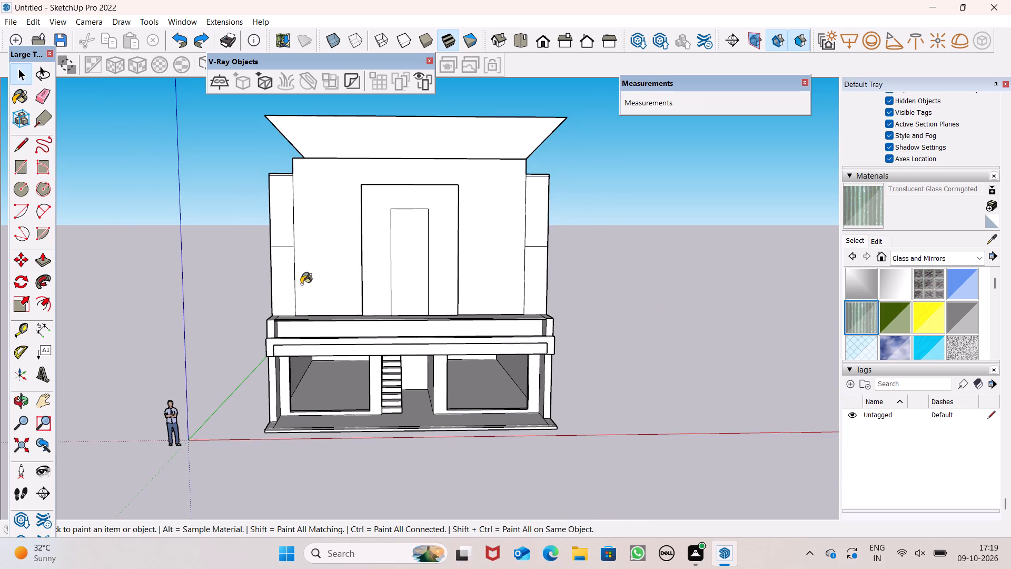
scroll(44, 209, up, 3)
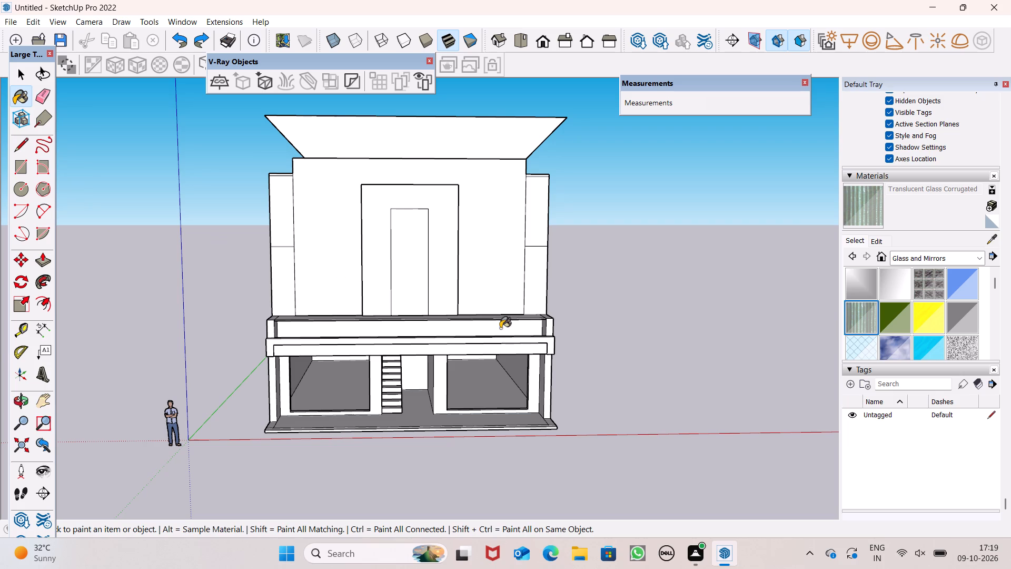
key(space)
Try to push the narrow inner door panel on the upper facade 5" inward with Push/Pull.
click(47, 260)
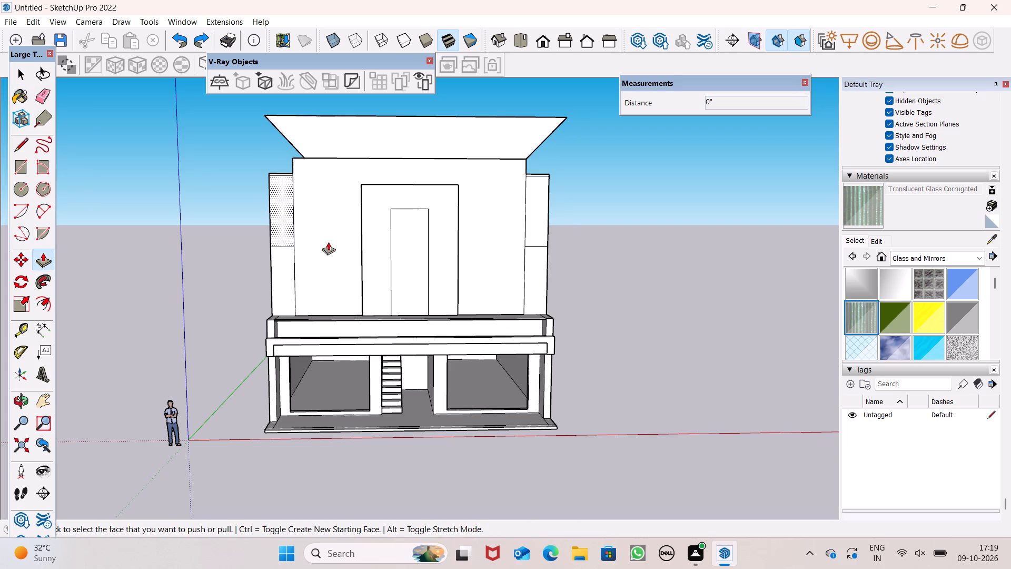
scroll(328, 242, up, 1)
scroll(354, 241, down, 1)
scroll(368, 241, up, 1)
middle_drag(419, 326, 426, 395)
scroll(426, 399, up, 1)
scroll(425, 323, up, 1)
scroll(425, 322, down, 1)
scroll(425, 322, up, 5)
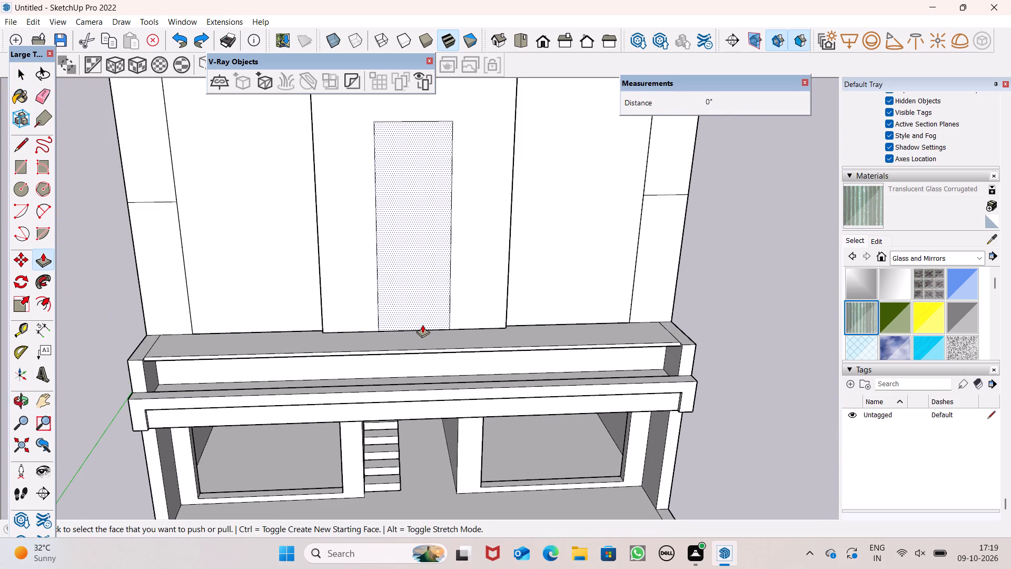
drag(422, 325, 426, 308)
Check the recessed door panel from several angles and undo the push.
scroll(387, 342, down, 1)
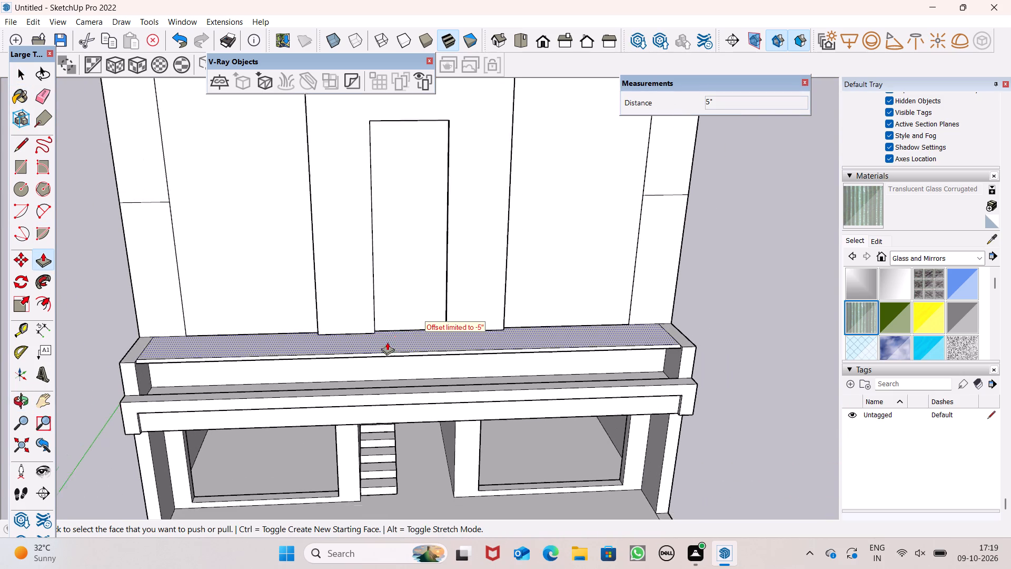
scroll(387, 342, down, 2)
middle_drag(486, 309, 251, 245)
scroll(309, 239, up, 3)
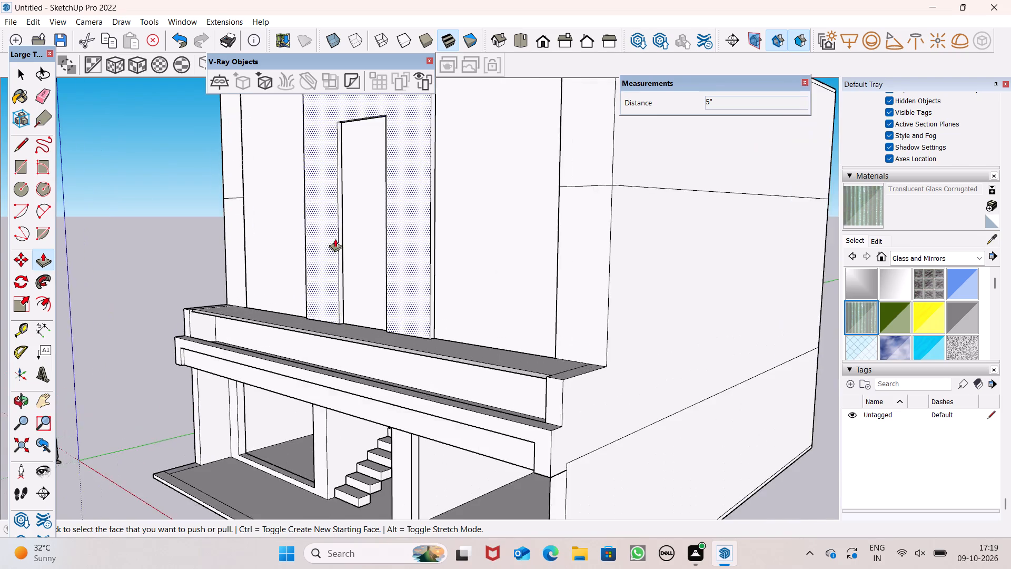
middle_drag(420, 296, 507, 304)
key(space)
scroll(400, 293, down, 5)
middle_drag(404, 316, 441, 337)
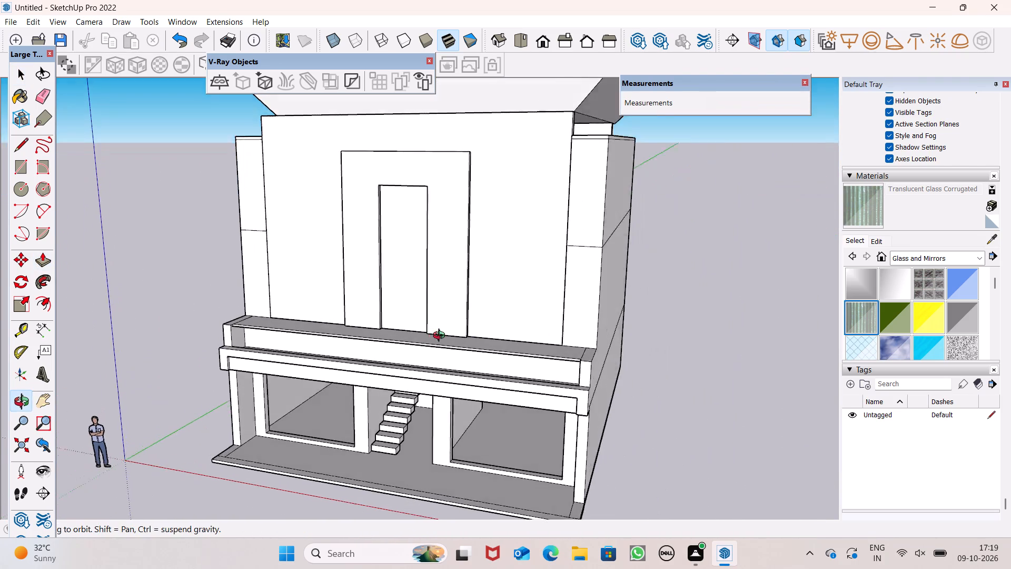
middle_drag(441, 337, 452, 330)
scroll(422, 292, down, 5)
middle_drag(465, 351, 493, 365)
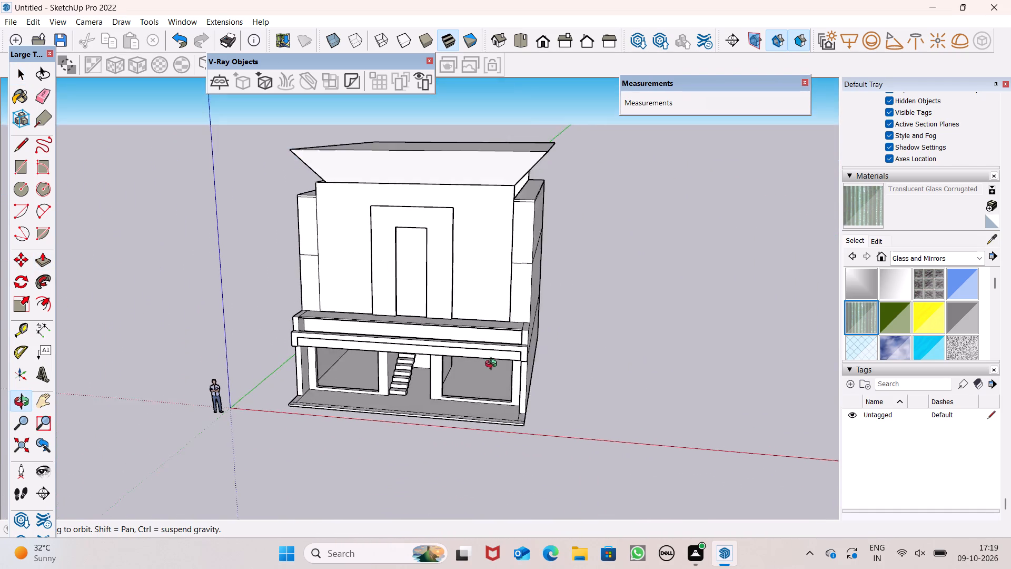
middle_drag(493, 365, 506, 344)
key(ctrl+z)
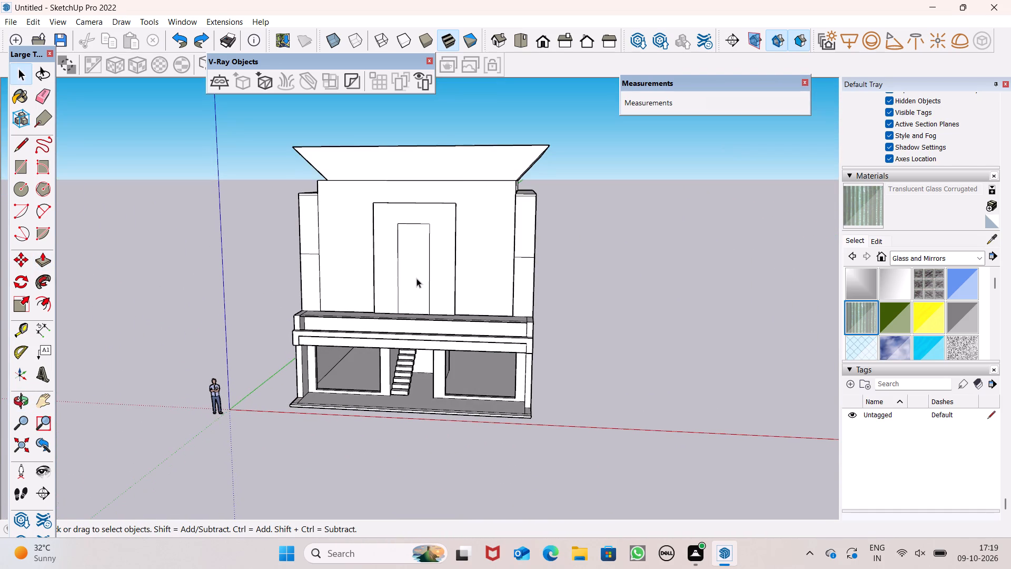
Copy the narrow inner door panel, face and edges, about 52' 2" away to the empty area beside the building.
double_click(417, 278)
key(m)
key(Return)
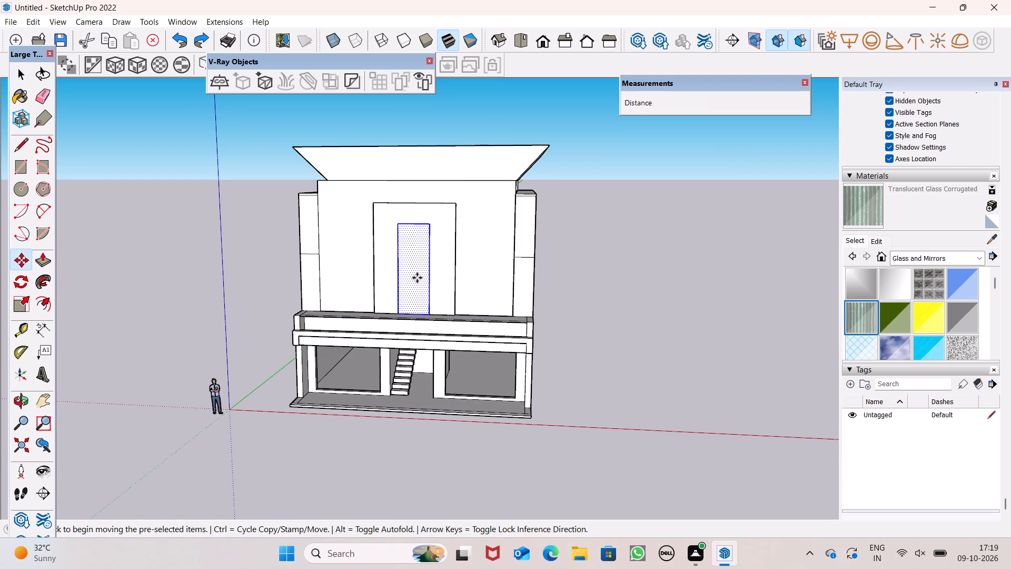
drag(417, 278, 676, 335)
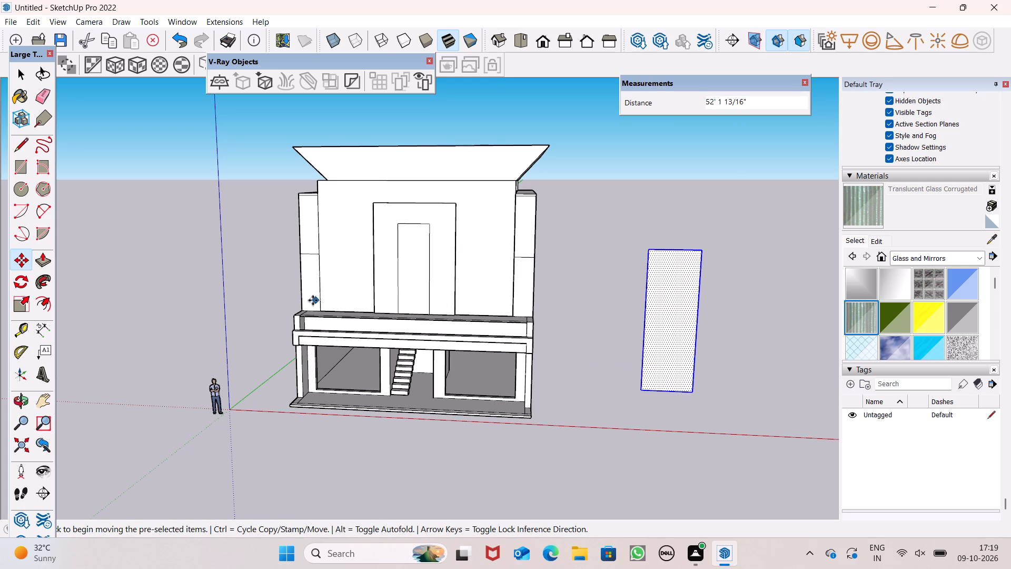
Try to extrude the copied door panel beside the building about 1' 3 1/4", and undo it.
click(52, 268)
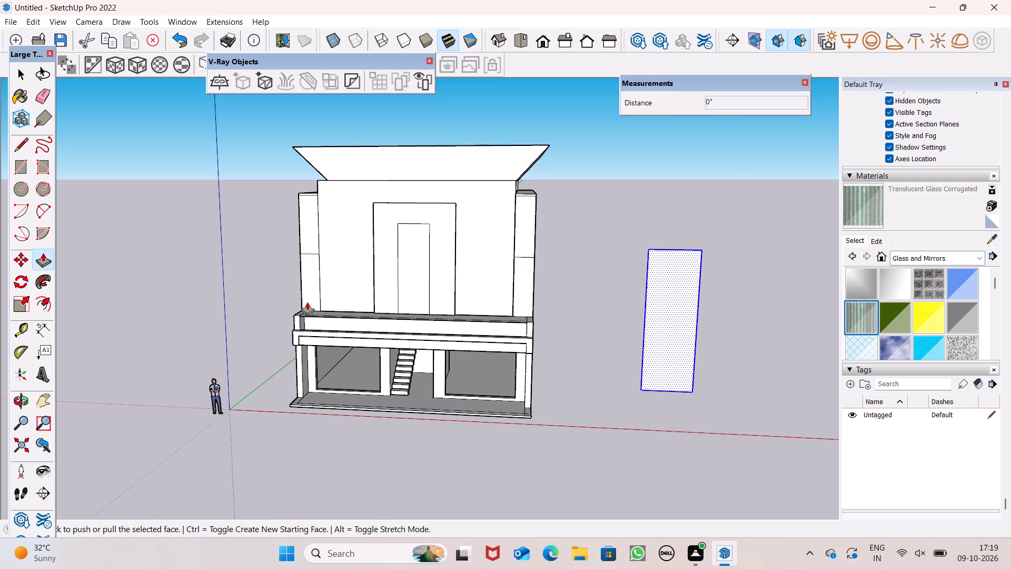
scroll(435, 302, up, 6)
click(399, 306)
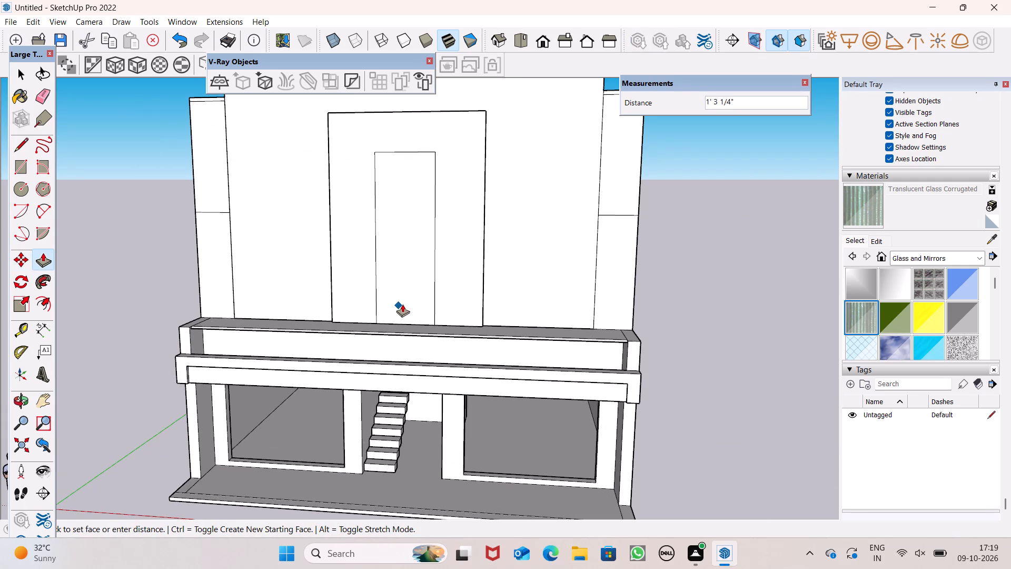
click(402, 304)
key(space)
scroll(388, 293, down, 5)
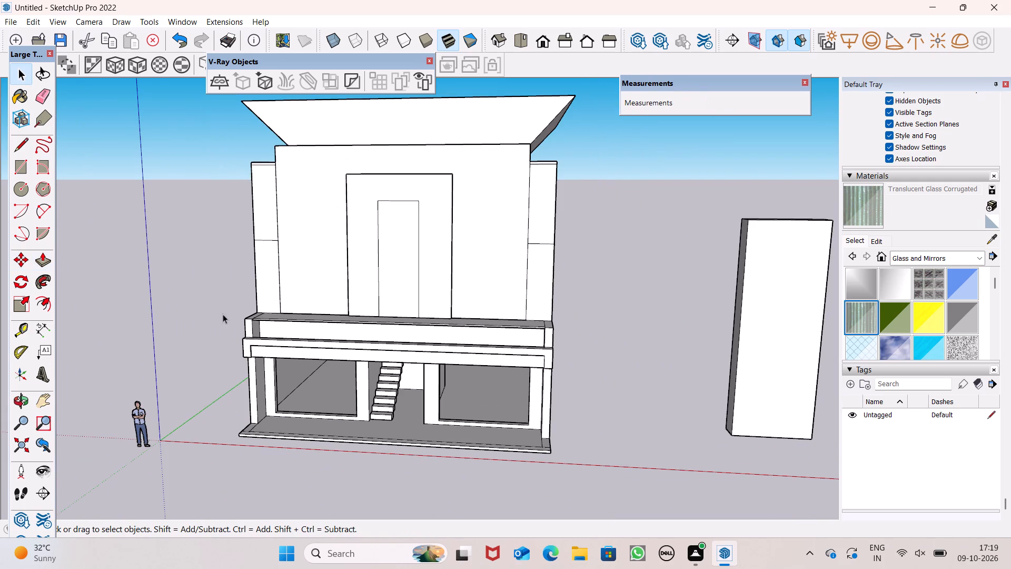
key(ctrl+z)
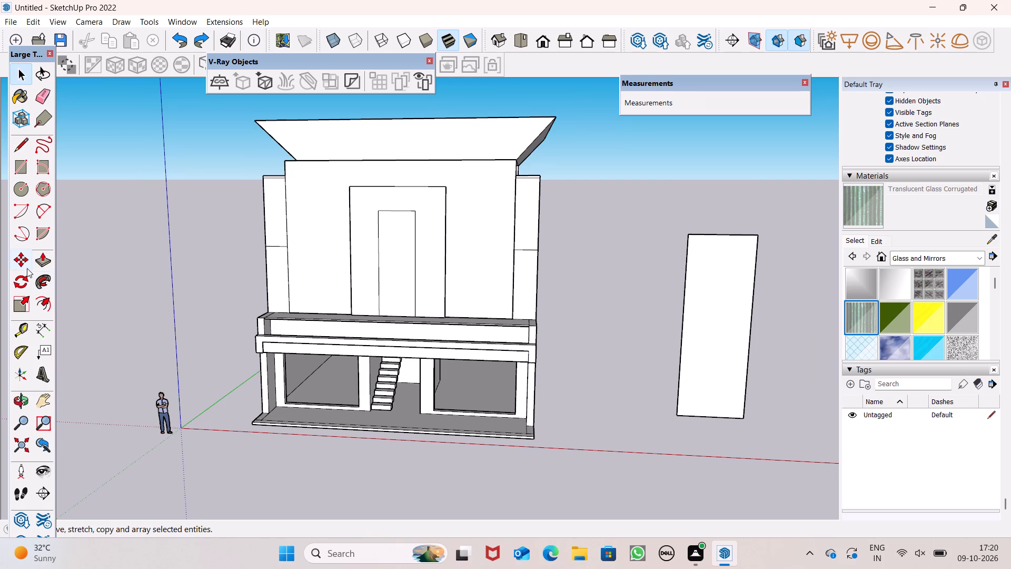
Push the original inner door panel on the upper facade inward within its surrounding frame.
click(37, 266)
scroll(329, 242, up, 5)
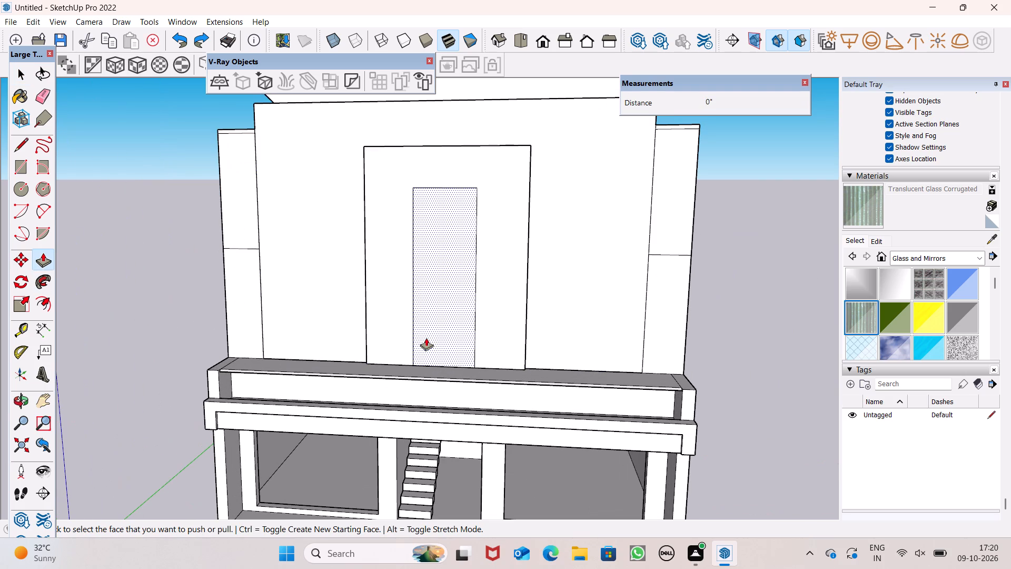
drag(426, 338, 435, 333)
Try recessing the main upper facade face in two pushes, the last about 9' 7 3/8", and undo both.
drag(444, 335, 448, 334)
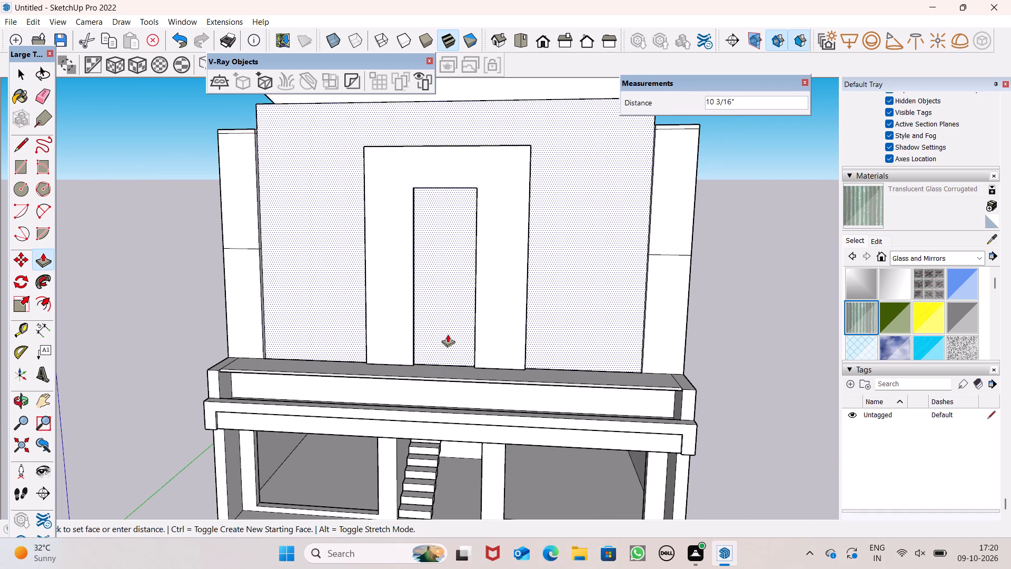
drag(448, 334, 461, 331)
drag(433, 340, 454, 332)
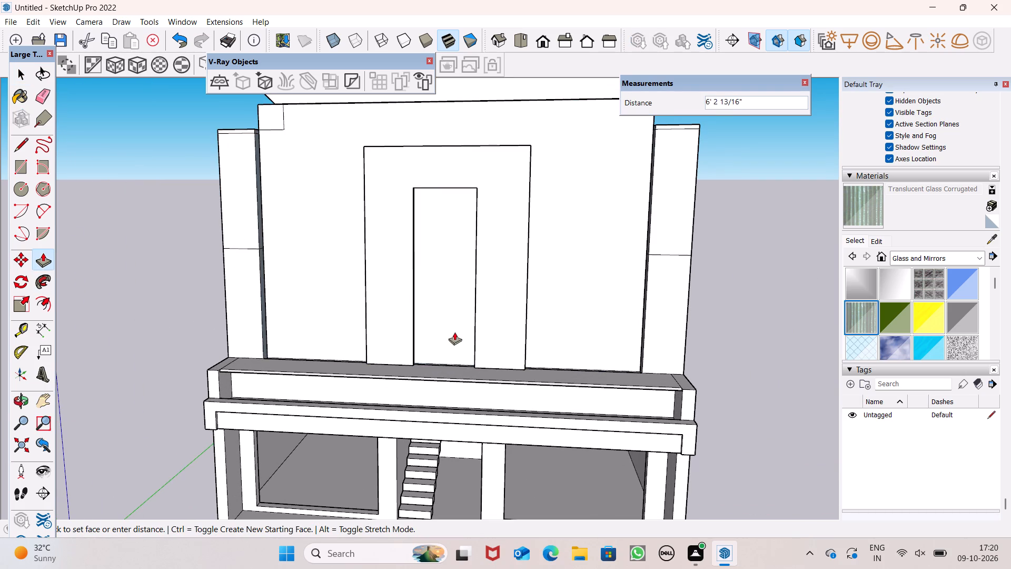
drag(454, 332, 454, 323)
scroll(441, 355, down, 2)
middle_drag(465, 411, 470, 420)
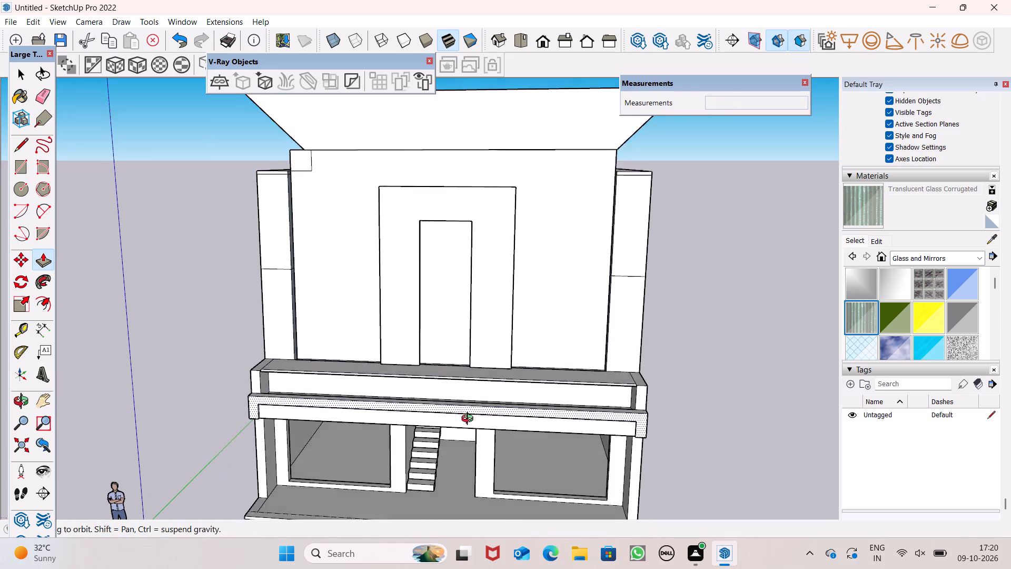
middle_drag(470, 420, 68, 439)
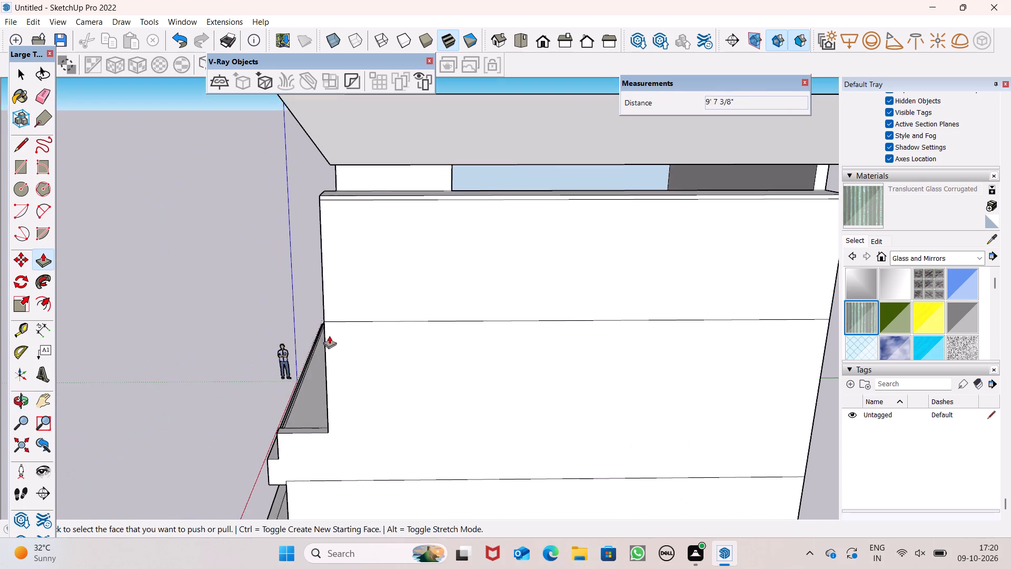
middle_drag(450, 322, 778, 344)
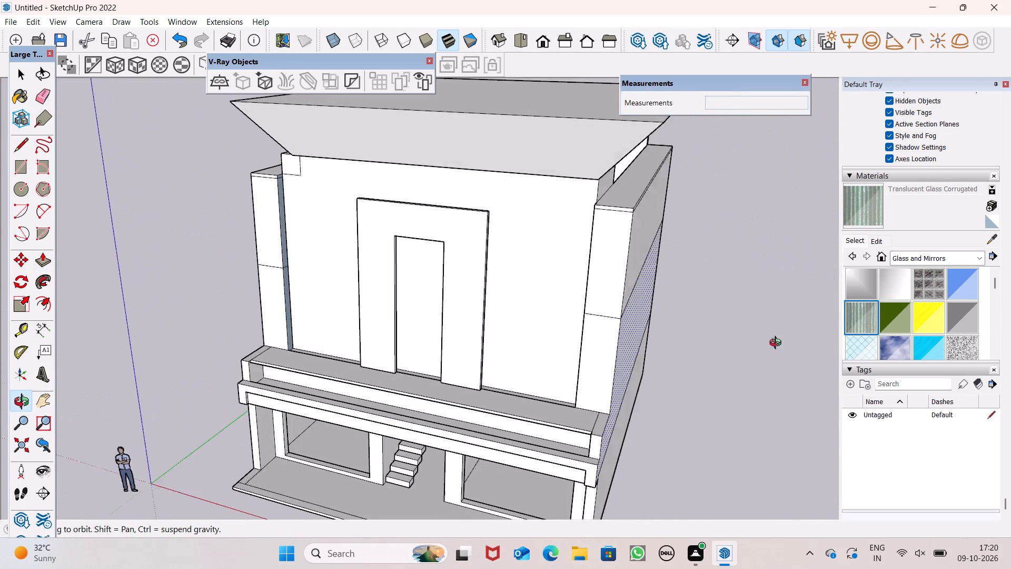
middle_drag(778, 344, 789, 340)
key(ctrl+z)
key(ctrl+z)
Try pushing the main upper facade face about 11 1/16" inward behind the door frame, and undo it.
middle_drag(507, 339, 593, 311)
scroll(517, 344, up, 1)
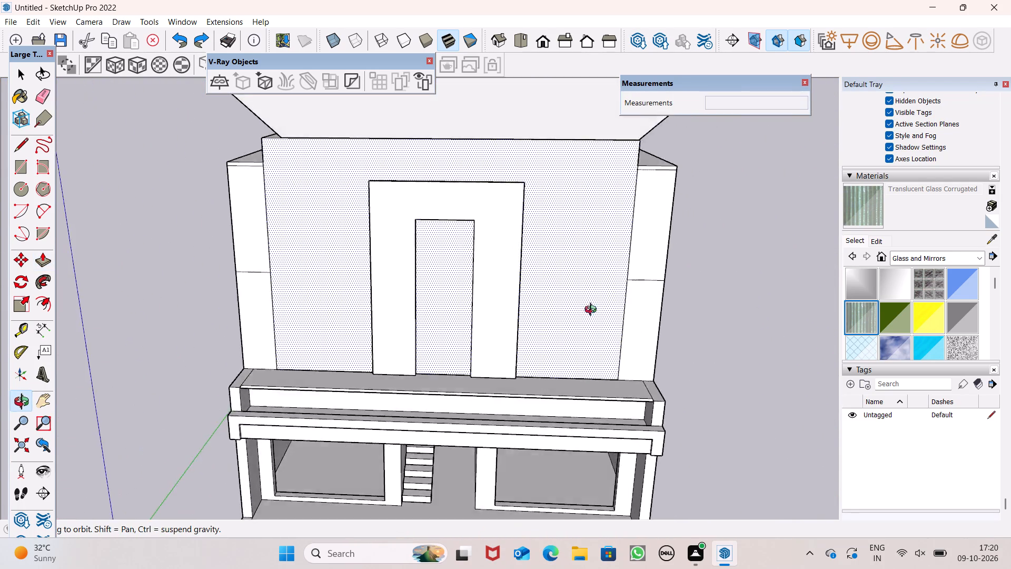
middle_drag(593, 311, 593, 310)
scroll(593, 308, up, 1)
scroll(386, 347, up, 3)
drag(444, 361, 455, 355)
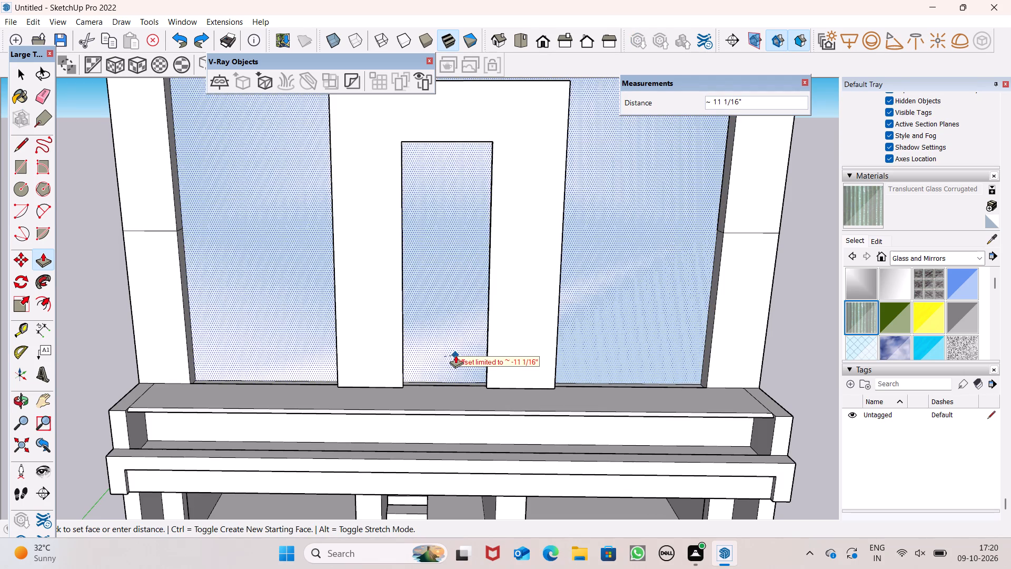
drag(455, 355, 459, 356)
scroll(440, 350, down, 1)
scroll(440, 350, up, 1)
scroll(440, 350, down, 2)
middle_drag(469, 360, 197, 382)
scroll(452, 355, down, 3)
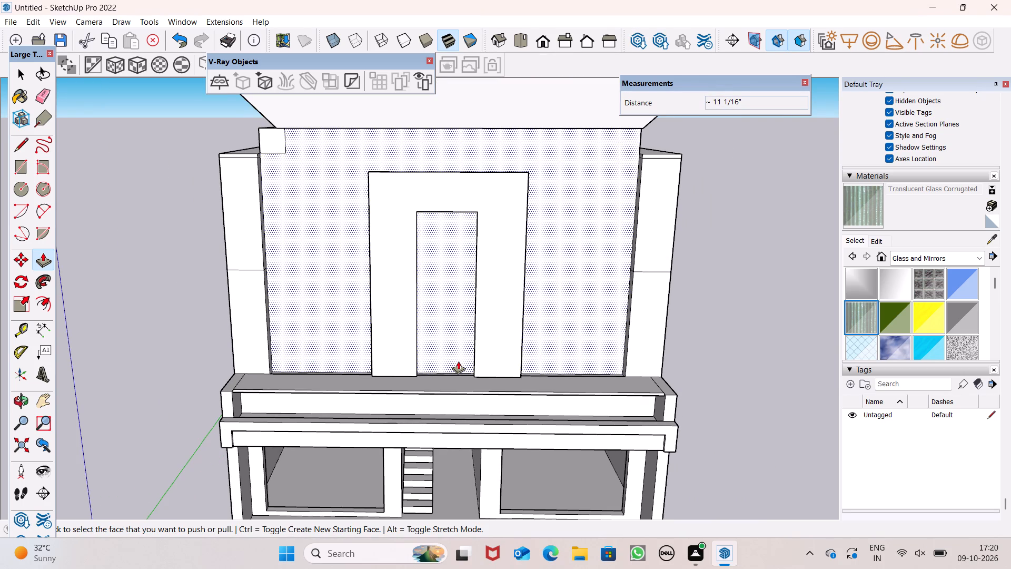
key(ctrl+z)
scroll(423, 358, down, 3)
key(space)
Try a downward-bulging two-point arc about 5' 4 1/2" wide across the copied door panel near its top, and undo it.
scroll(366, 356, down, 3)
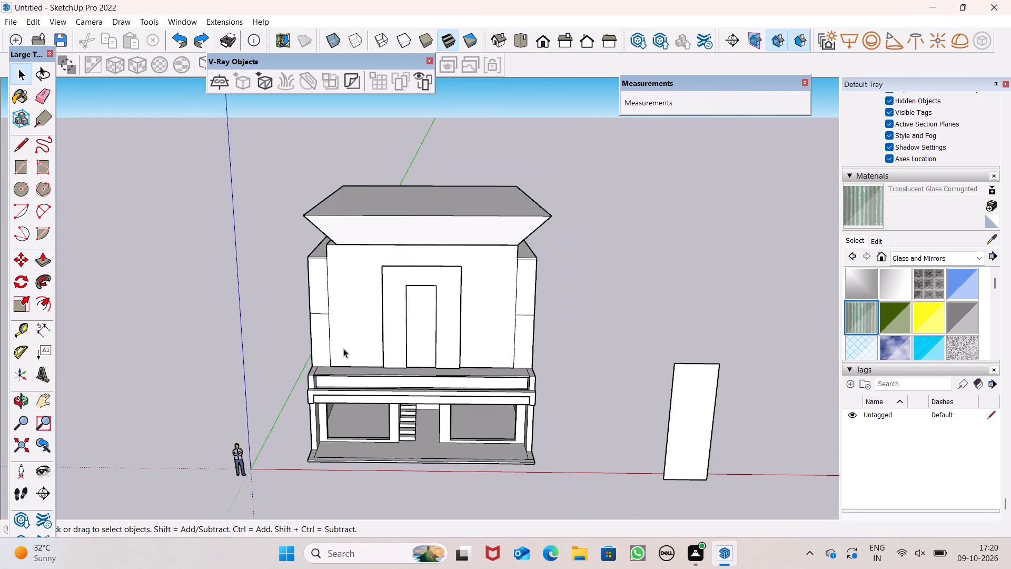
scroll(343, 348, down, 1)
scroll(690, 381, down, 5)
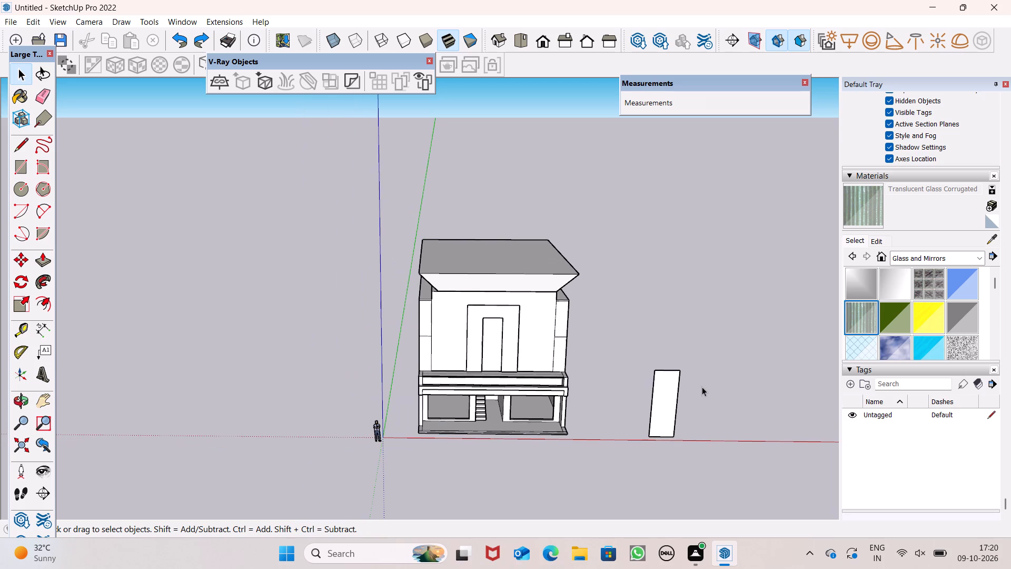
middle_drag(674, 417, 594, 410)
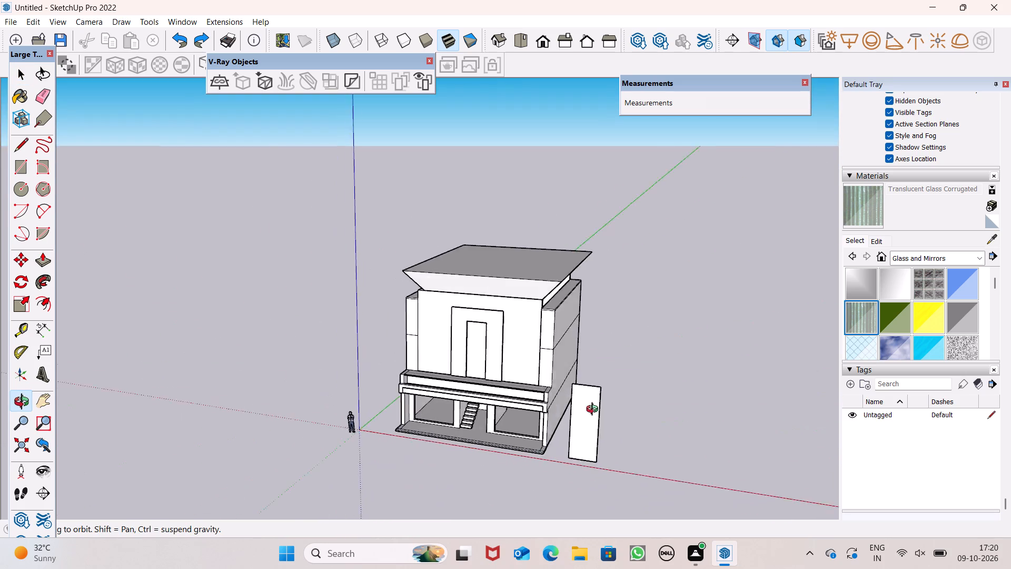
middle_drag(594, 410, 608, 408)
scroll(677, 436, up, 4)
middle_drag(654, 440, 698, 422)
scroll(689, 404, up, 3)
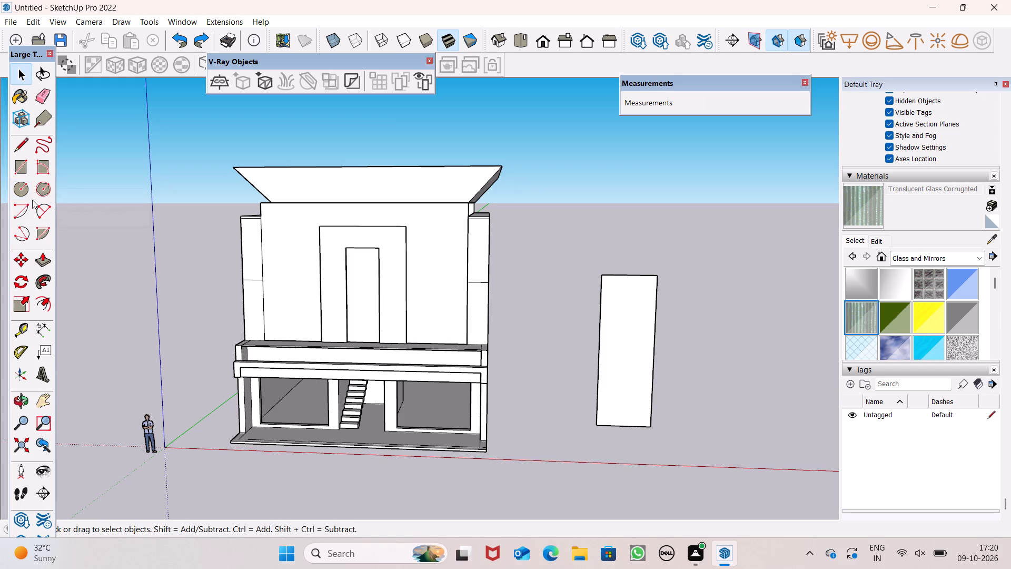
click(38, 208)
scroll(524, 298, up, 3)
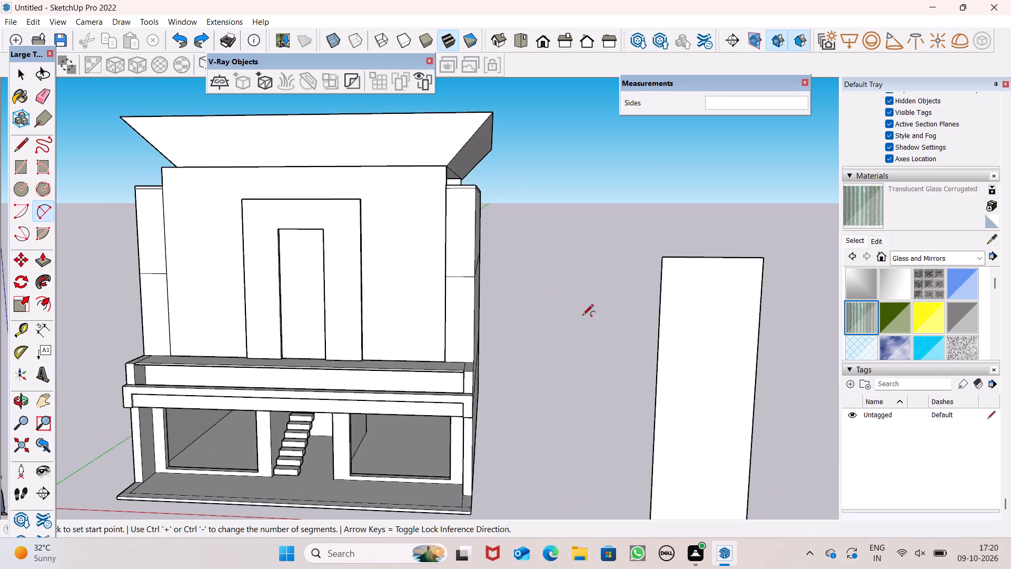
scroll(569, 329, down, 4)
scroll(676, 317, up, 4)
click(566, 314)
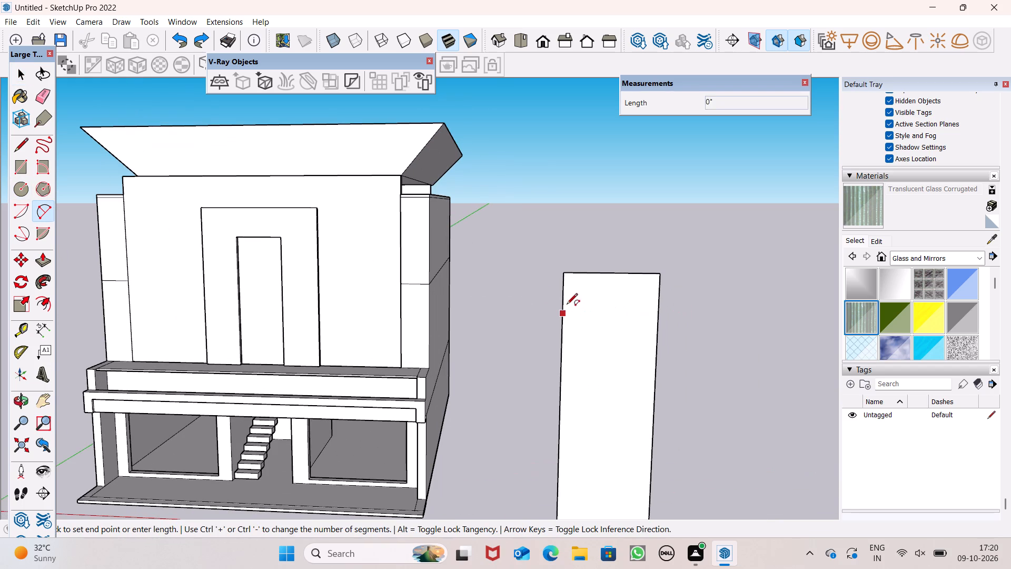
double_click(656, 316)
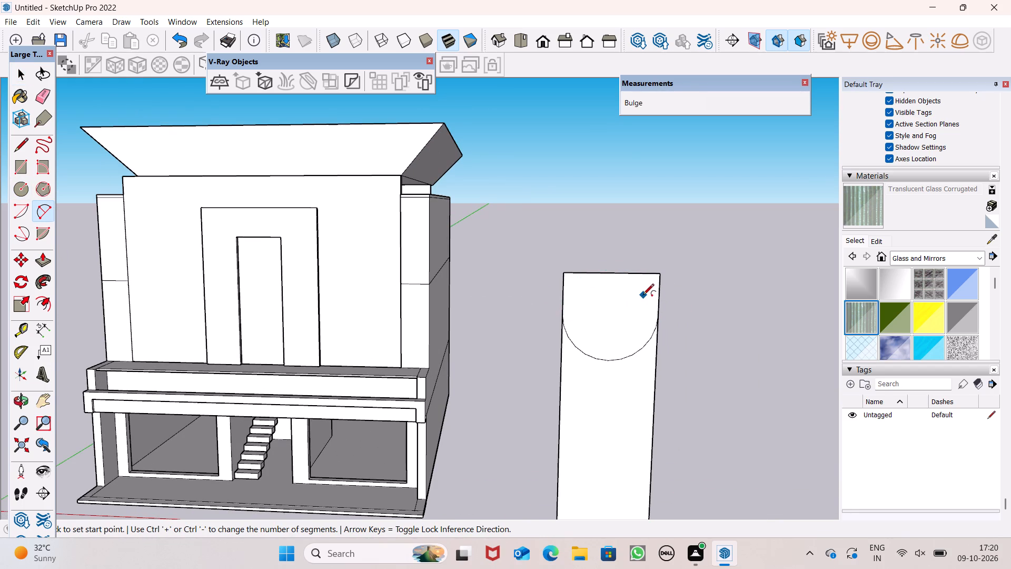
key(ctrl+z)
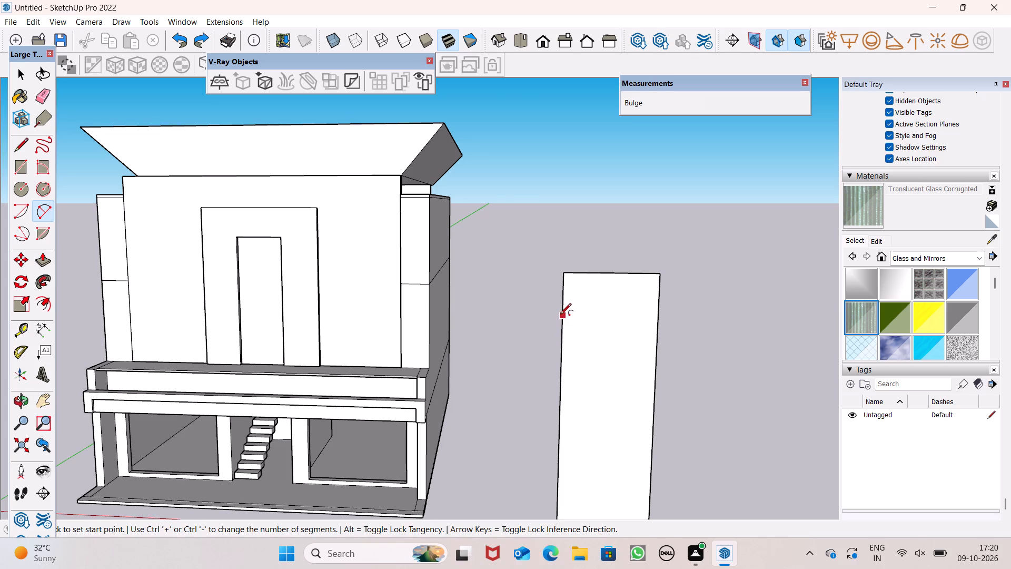
Draw an upward arc between the copied panel's two side edges with a bulge of about 2' 3 11/16", touching its top edge.
click(561, 312)
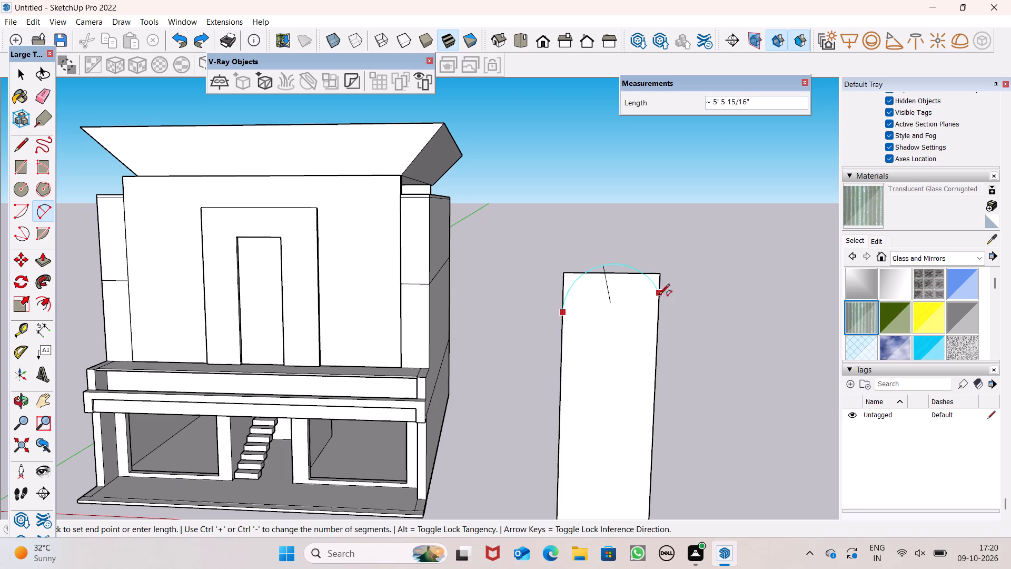
click(656, 314)
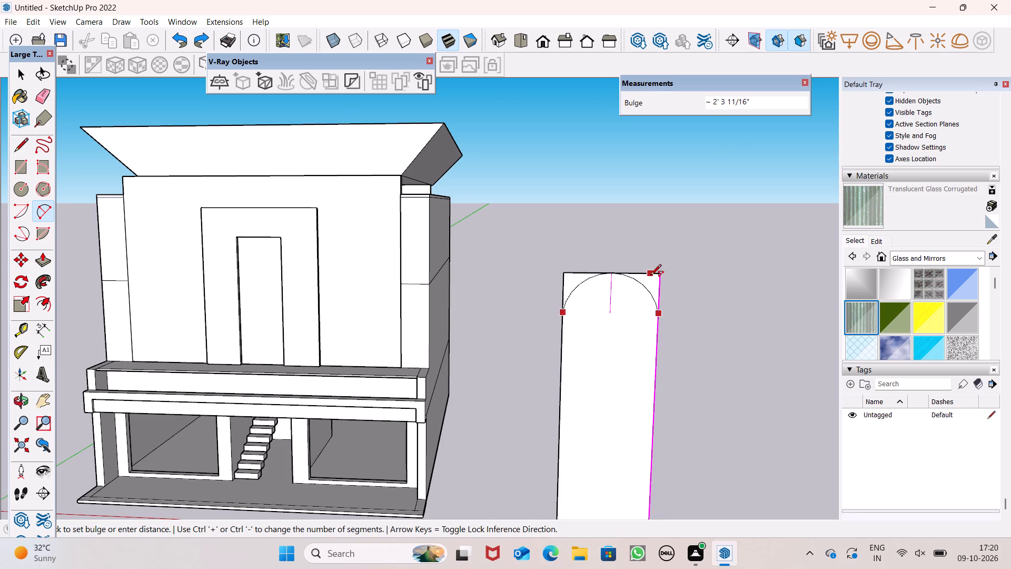
click(650, 276)
key(space)
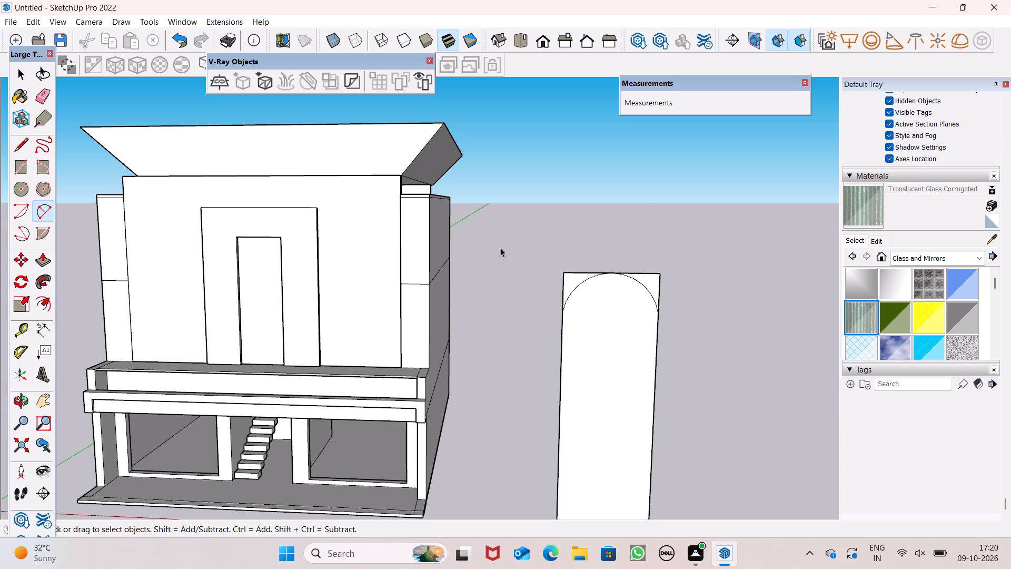
Erase the top edge and the leftover side edges outside the arc so the copied panel has a rounded top.
scroll(478, 248, down, 4)
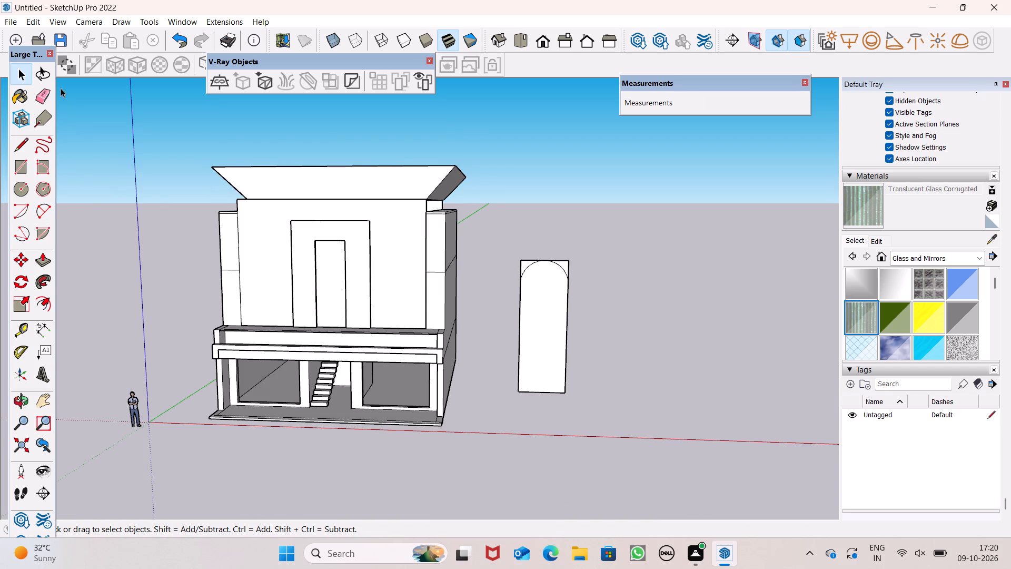
click(37, 97)
scroll(652, 297, up, 4)
scroll(500, 283, up, 5)
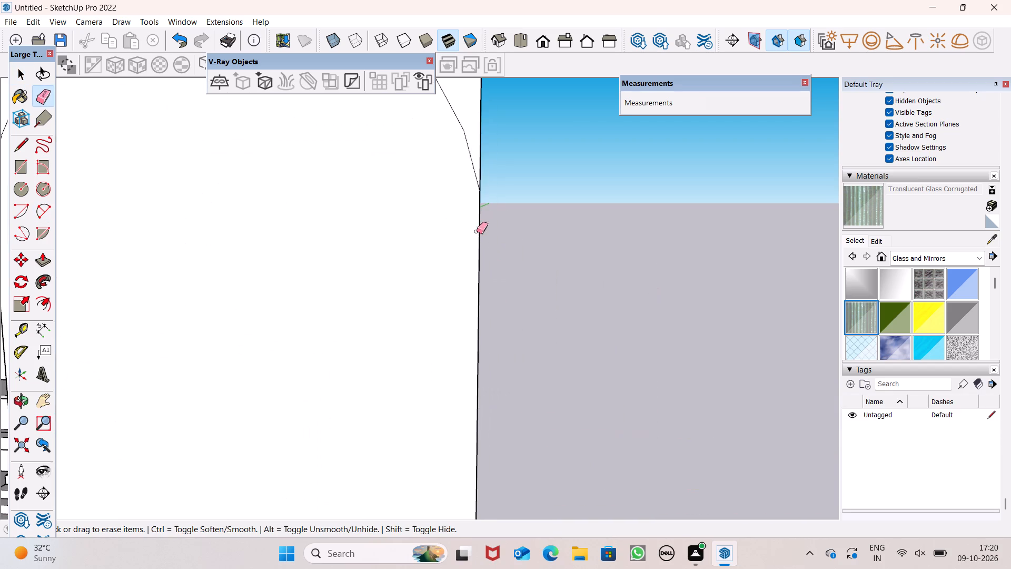
scroll(487, 250, down, 6)
drag(480, 207, 484, 213)
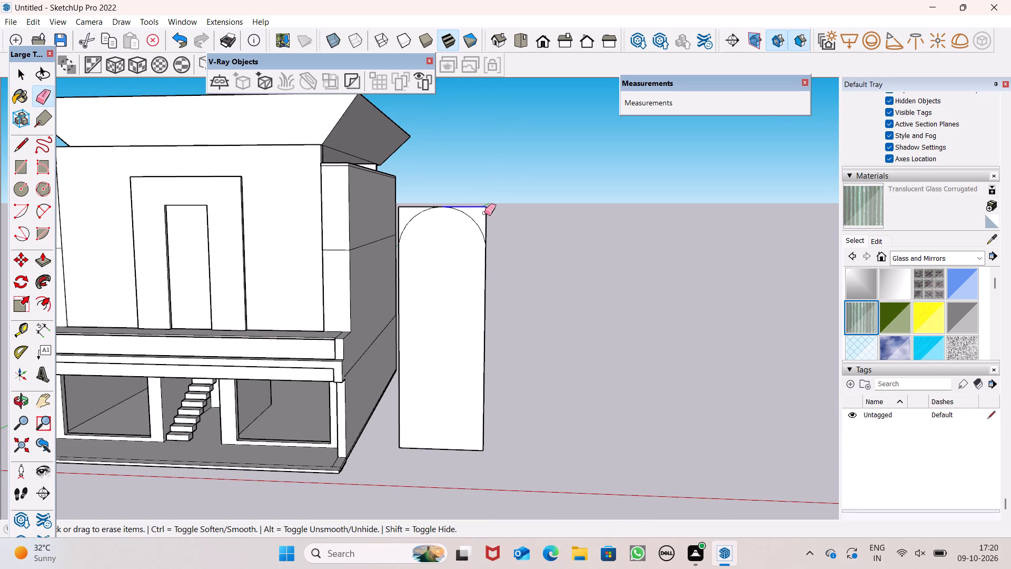
middle_drag(485, 256, 541, 282)
scroll(528, 266, up, 1)
scroll(528, 266, down, 1)
scroll(528, 266, up, 3)
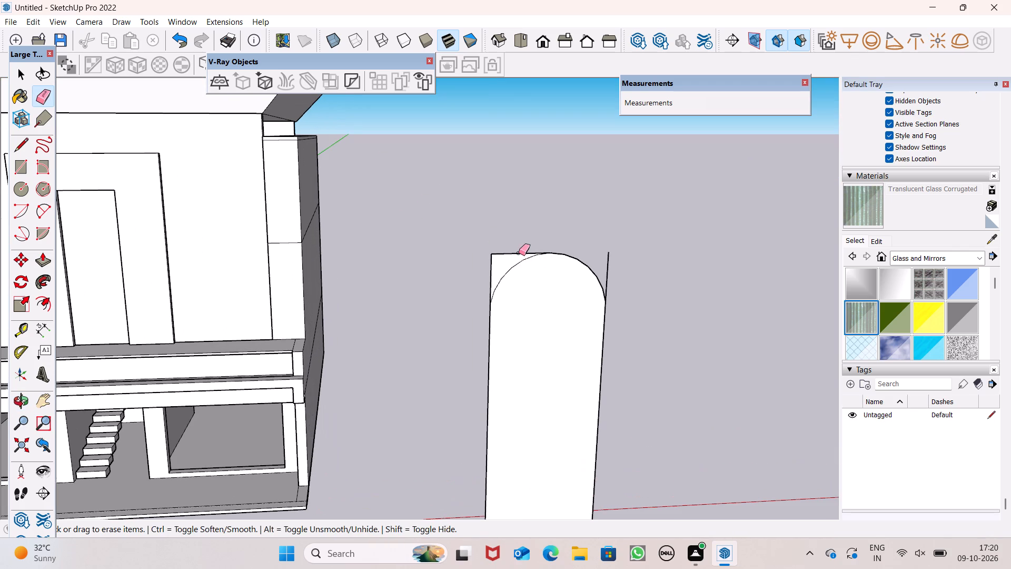
drag(519, 253, 490, 268)
drag(620, 253, 604, 260)
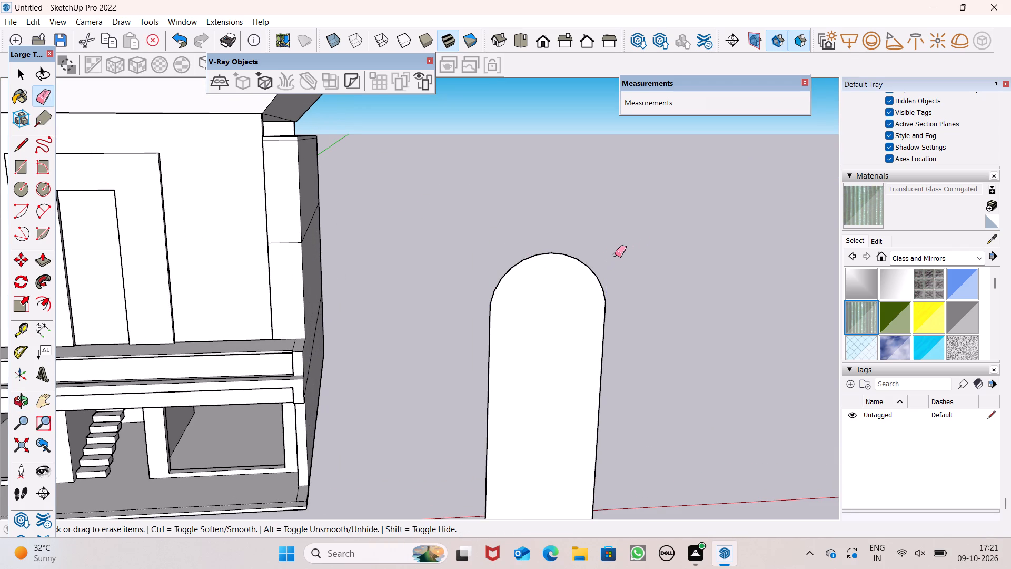
Offset the arched panel's outline inward to form a narrow border all around it.
scroll(615, 254, down, 4)
scroll(618, 249, up, 1)
scroll(618, 249, down, 1)
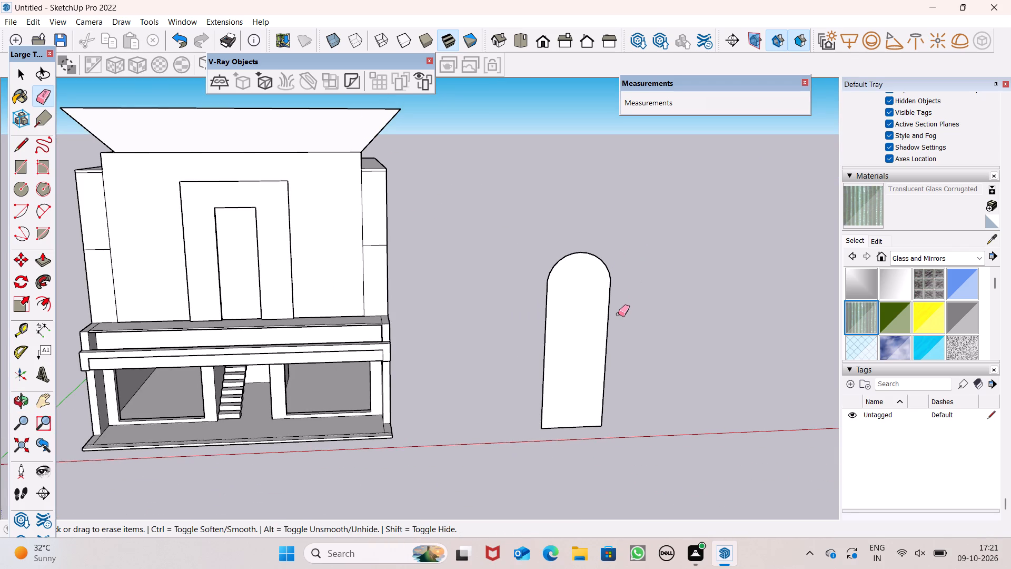
click(39, 302)
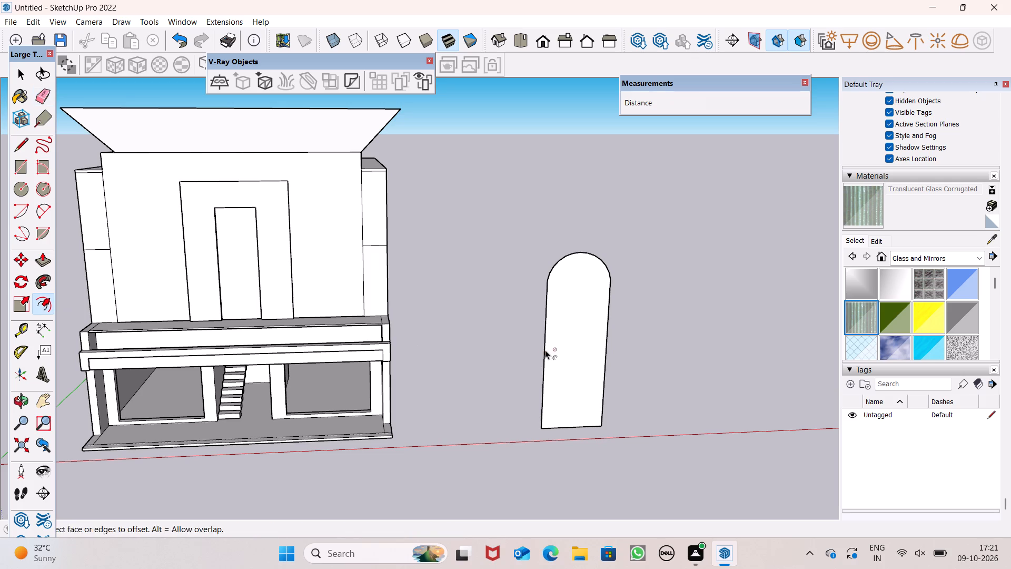
drag(573, 268, 576, 274)
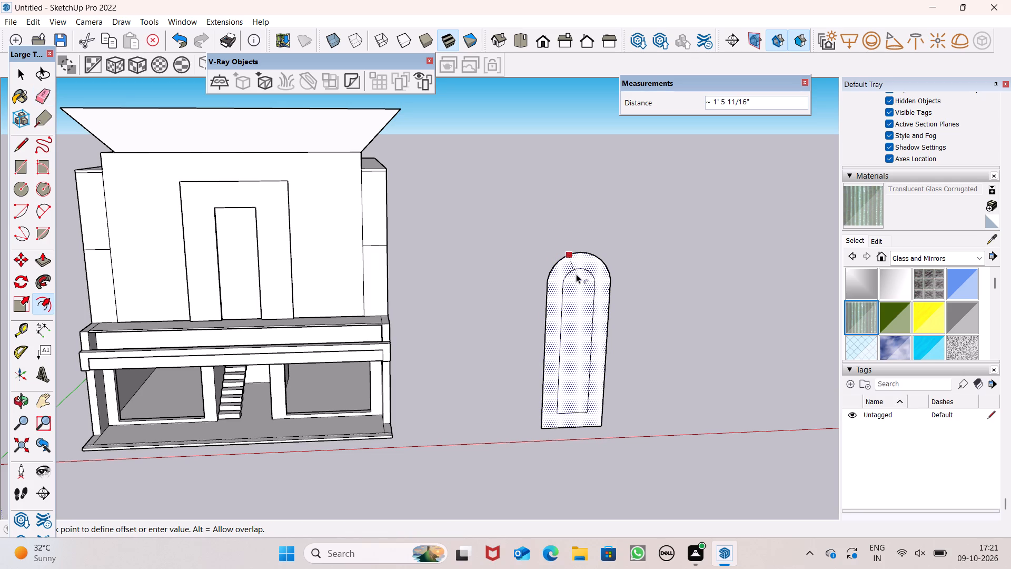
drag(576, 274, 576, 257)
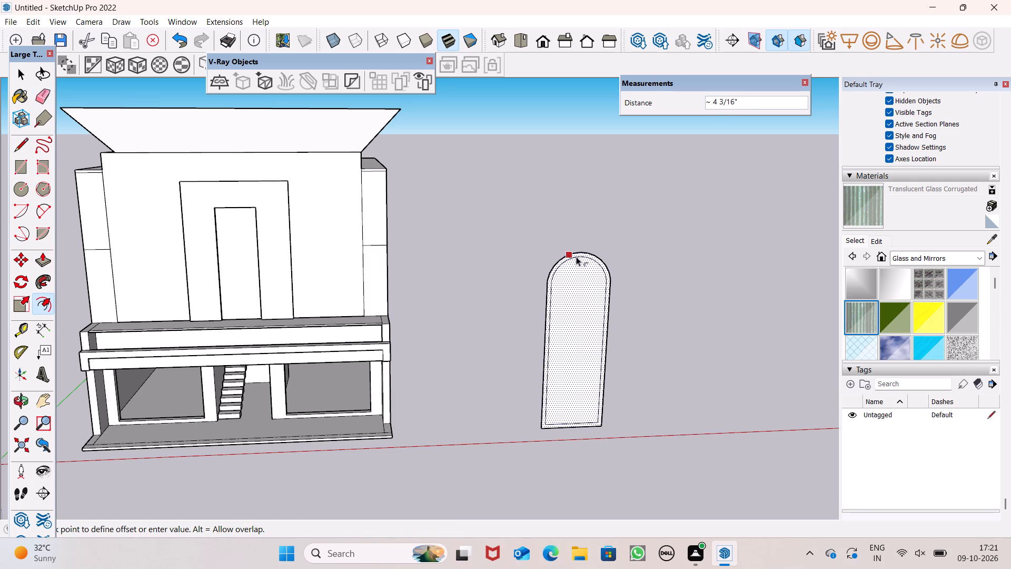
drag(576, 257, 580, 258)
key(space)
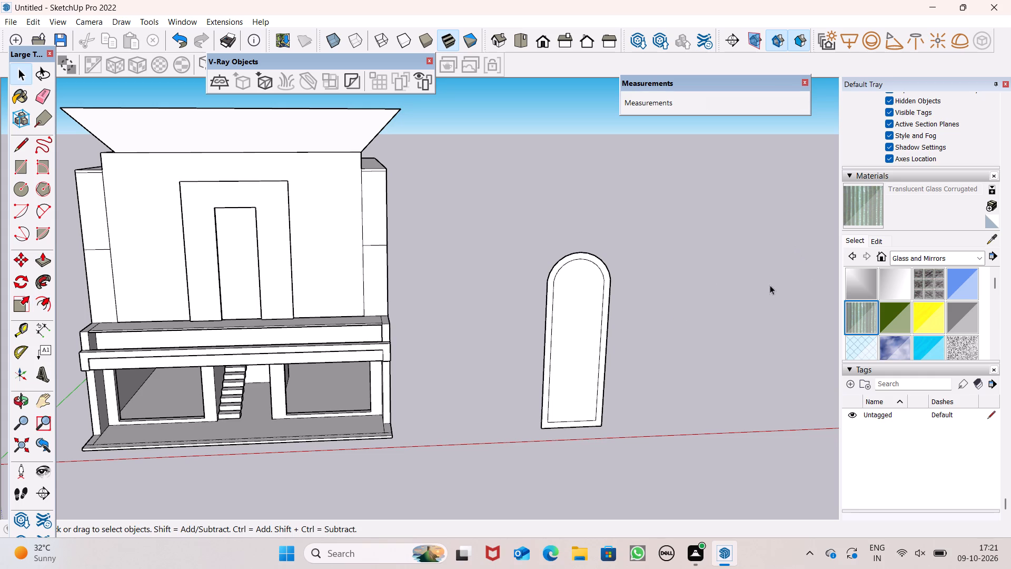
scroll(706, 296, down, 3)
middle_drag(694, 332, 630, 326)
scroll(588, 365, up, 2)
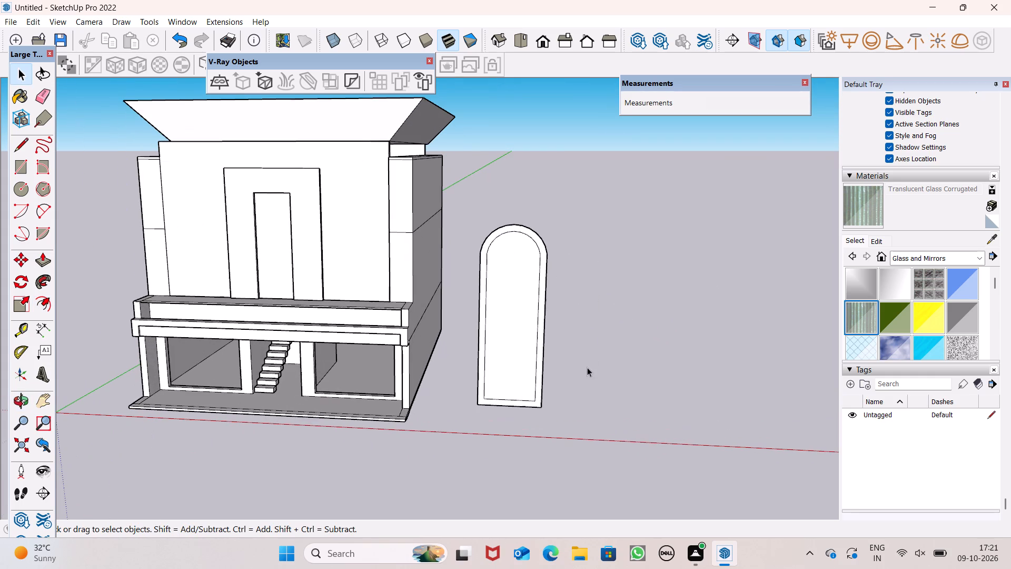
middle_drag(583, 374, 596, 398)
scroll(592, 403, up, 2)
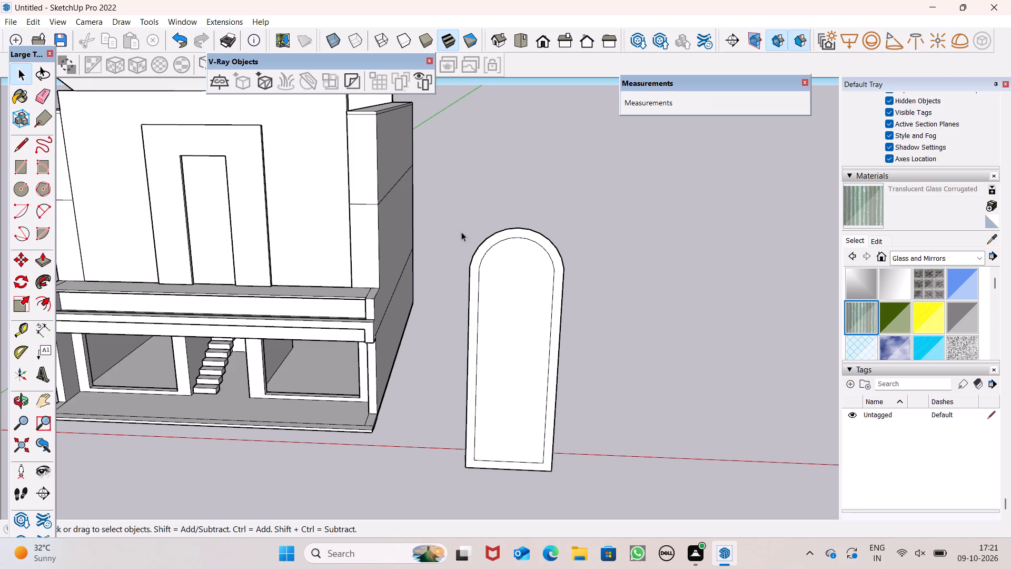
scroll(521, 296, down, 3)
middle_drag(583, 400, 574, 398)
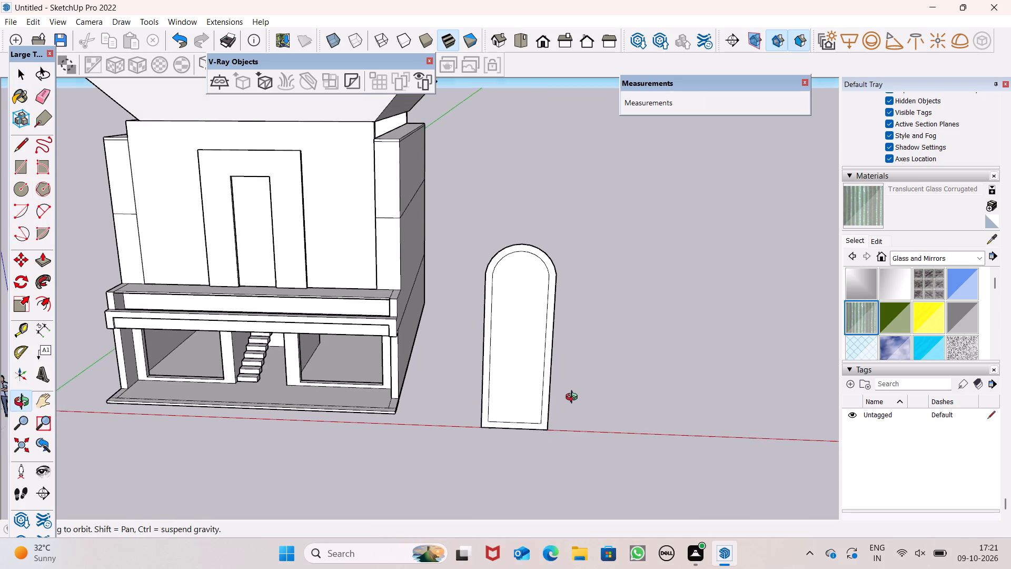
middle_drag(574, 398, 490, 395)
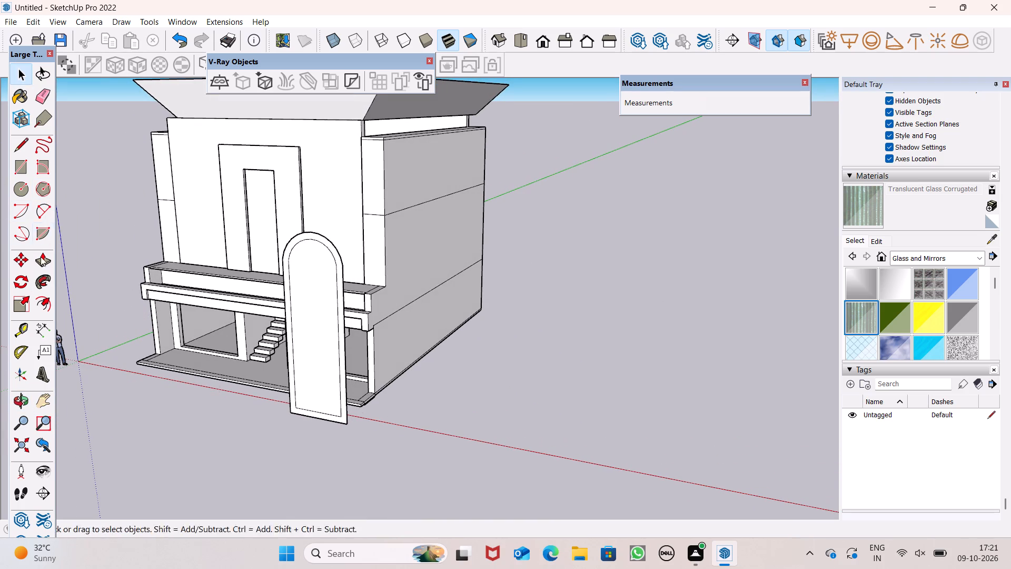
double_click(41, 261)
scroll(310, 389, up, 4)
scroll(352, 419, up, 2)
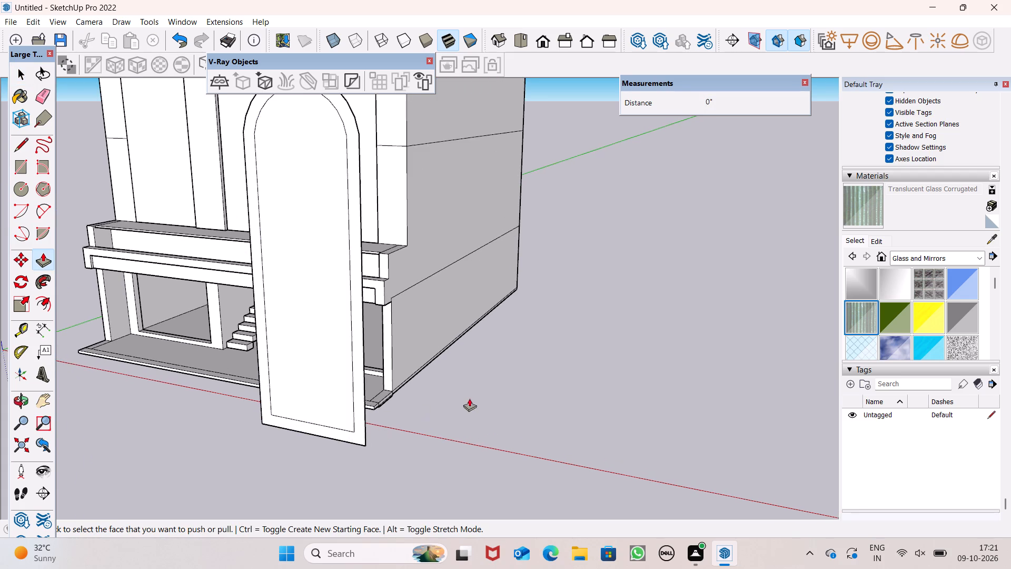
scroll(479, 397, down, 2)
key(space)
Draw two concentric circles centred in the panel's arched top, with radii of about 1' 10 9/16" and 1' 7 3/4".
scroll(530, 403, down, 2)
middle_drag(567, 406, 635, 379)
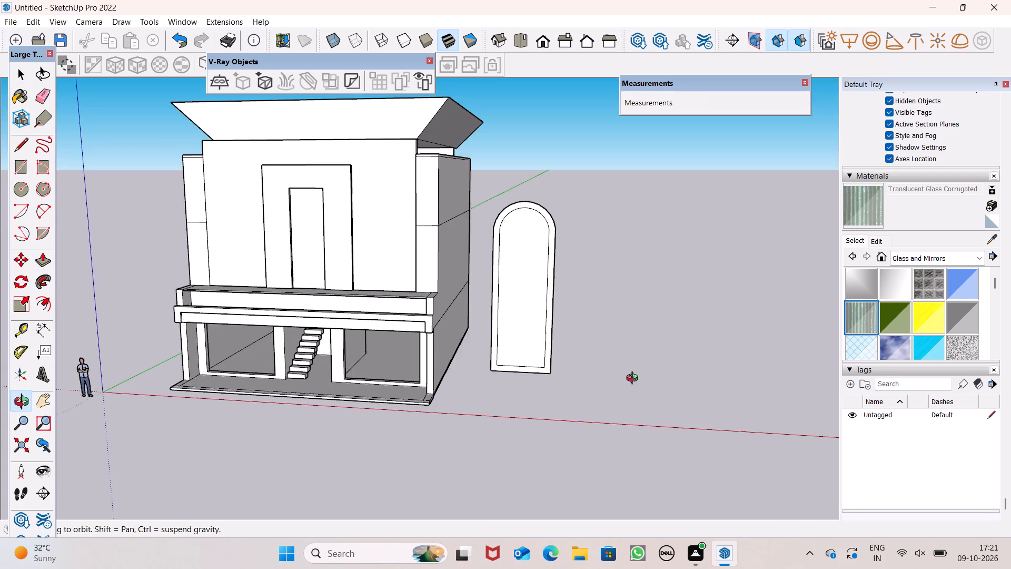
middle_drag(635, 379, 635, 377)
scroll(574, 242, up, 3)
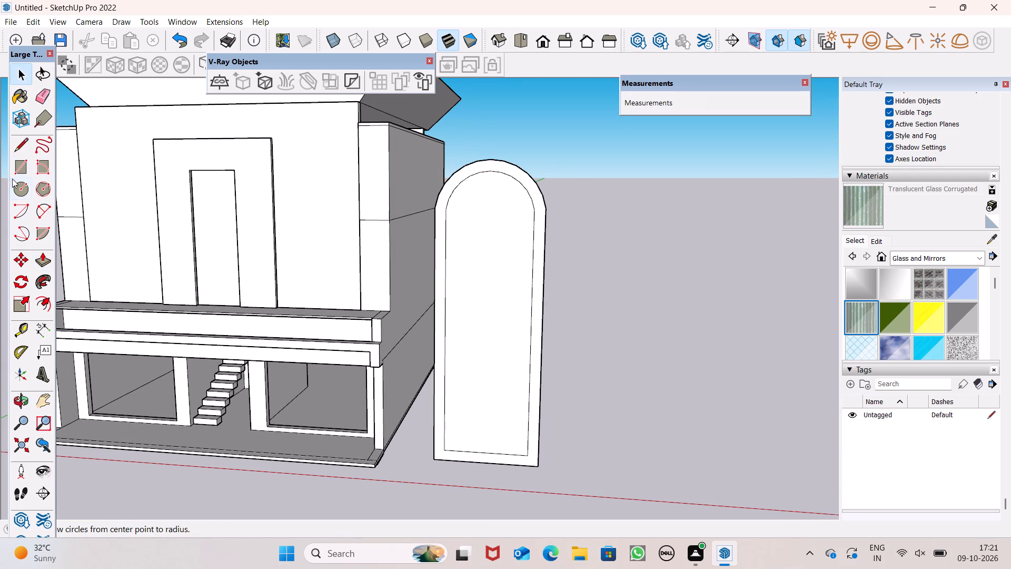
click(17, 188)
middle_drag(513, 244, 569, 253)
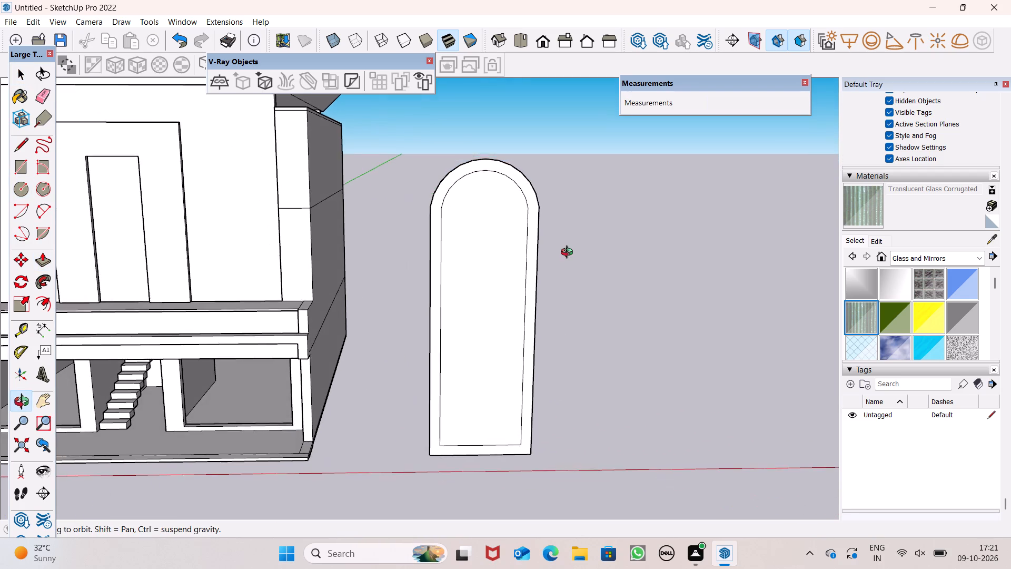
middle_drag(569, 253, 569, 252)
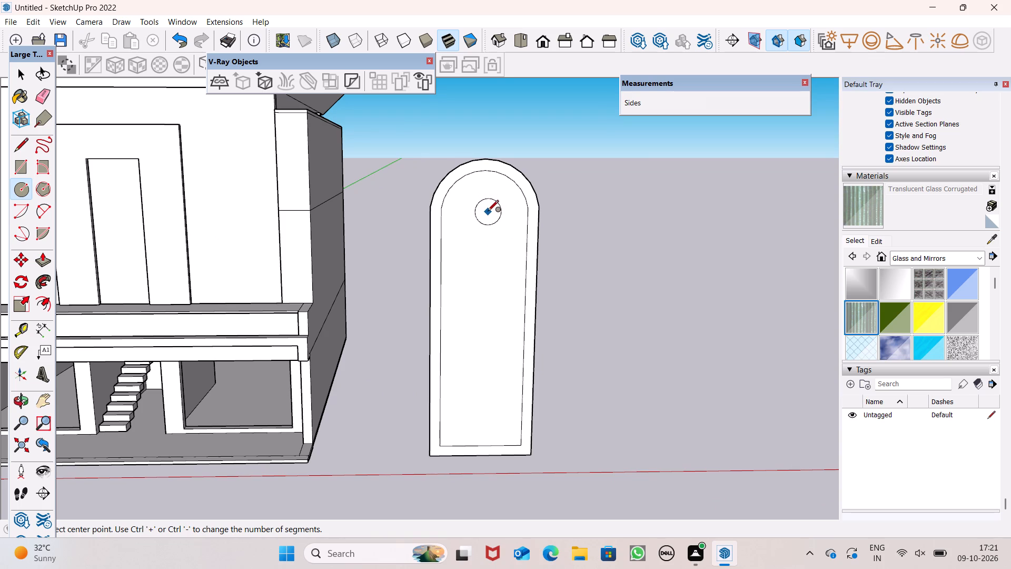
click(485, 212)
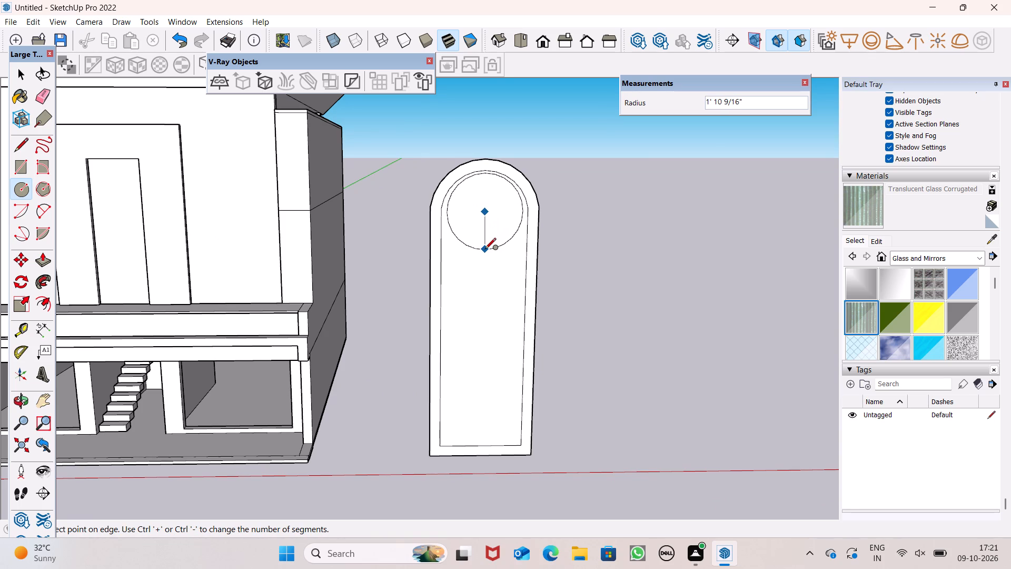
click(485, 250)
click(481, 218)
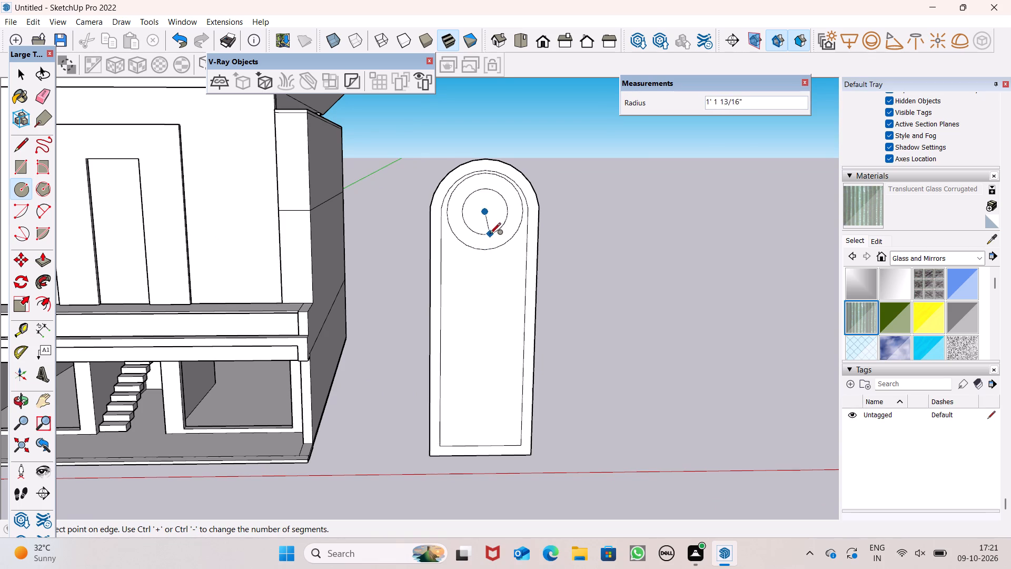
click(484, 245)
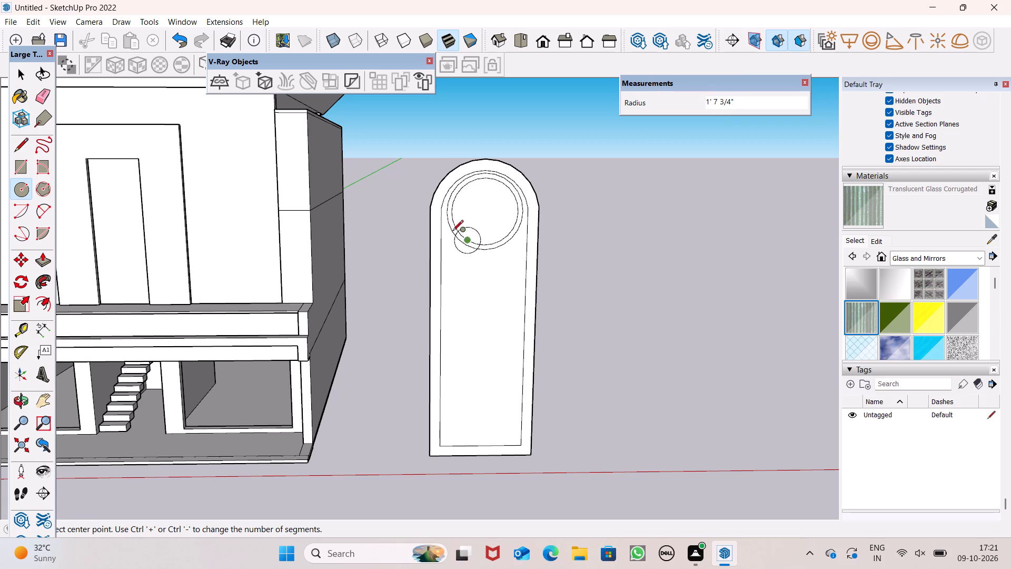
key(space)
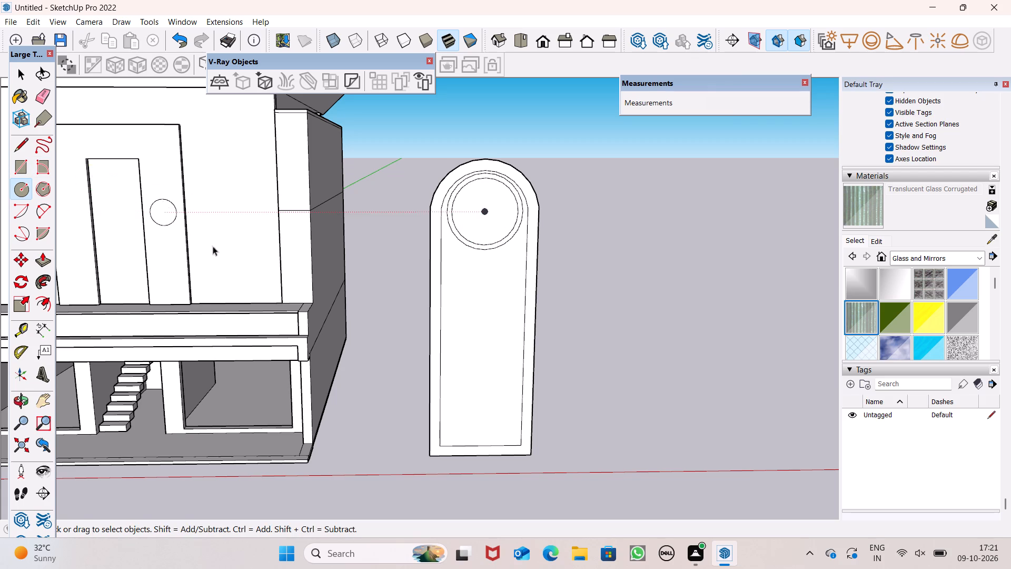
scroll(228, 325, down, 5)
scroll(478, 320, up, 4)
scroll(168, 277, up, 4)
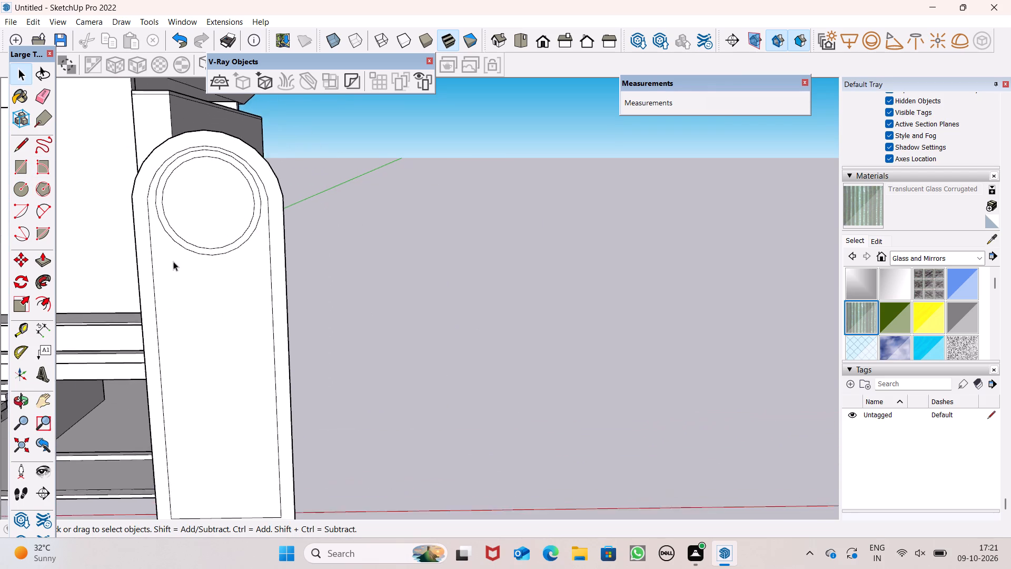
Move the circular ring out of the door's arched top to the empty space beside the door, about 7' 4 3/16" away.
scroll(173, 261, down, 1)
scroll(173, 261, up, 6)
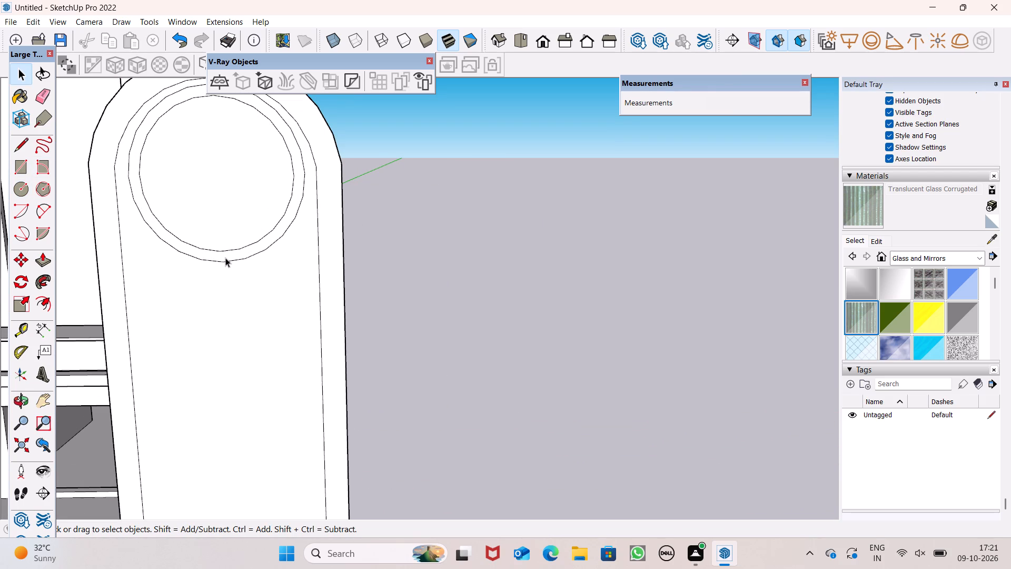
double_click(226, 257)
key(m)
key(Return)
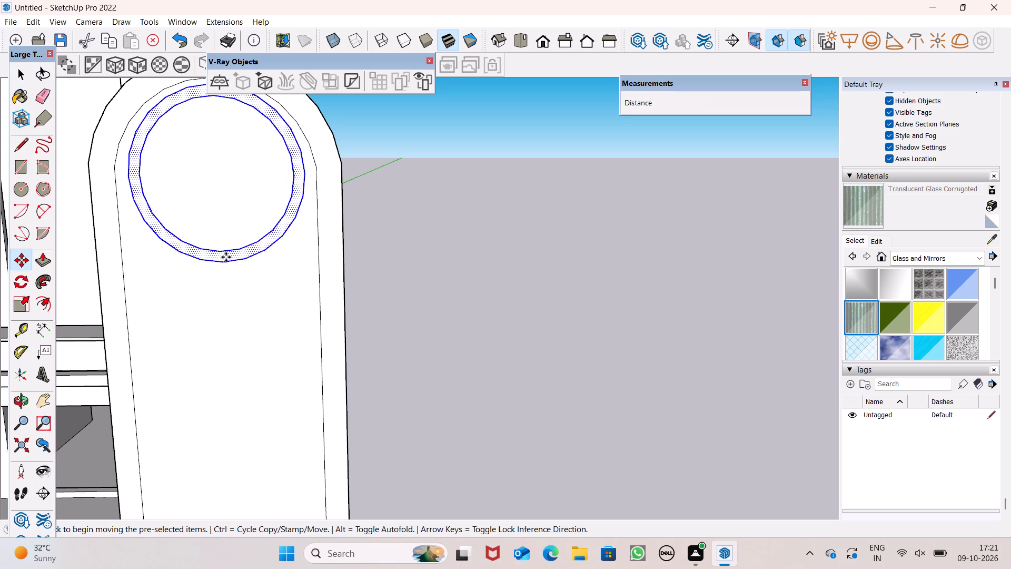
drag(226, 257, 553, 306)
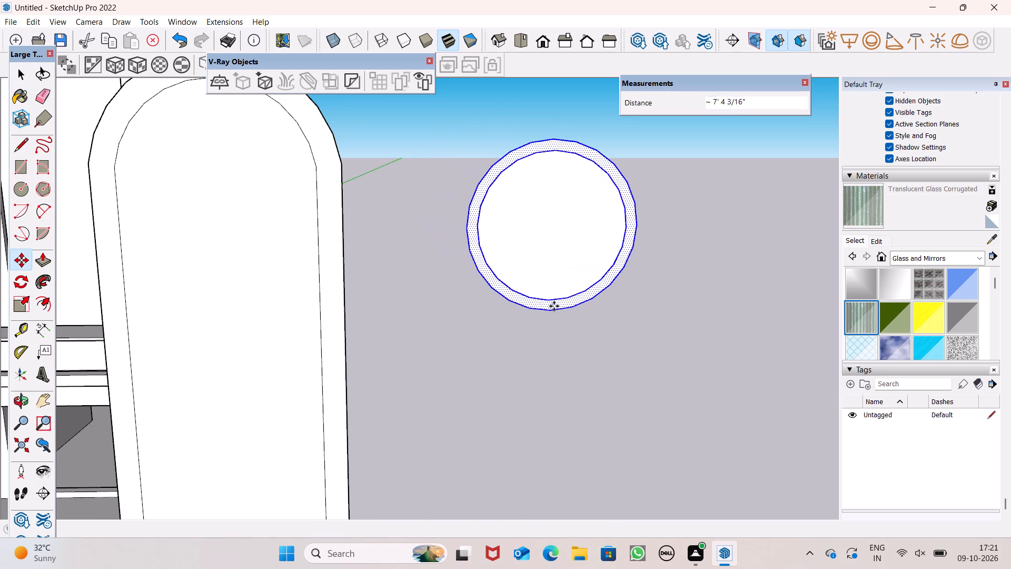
key(space)
click(588, 368)
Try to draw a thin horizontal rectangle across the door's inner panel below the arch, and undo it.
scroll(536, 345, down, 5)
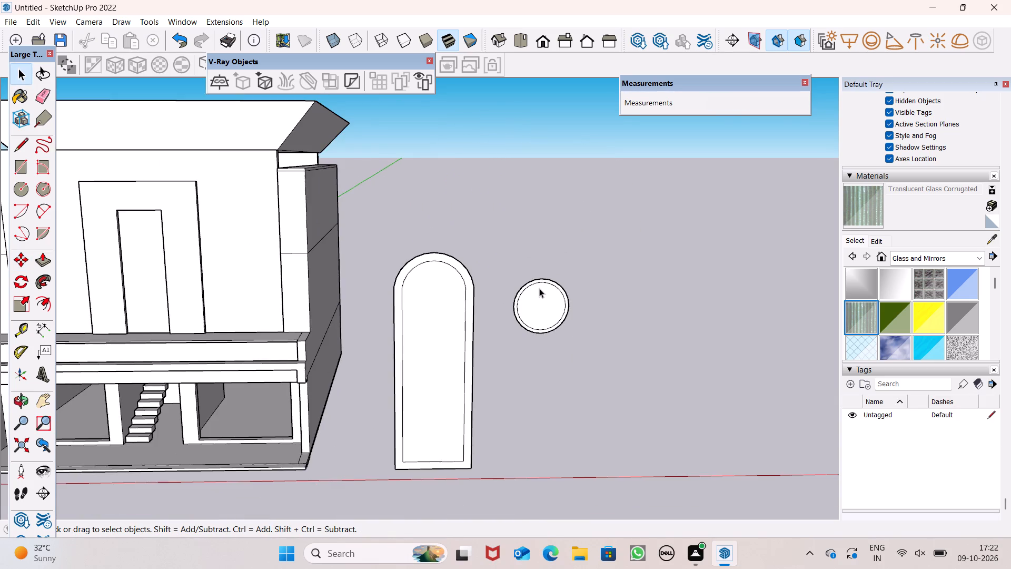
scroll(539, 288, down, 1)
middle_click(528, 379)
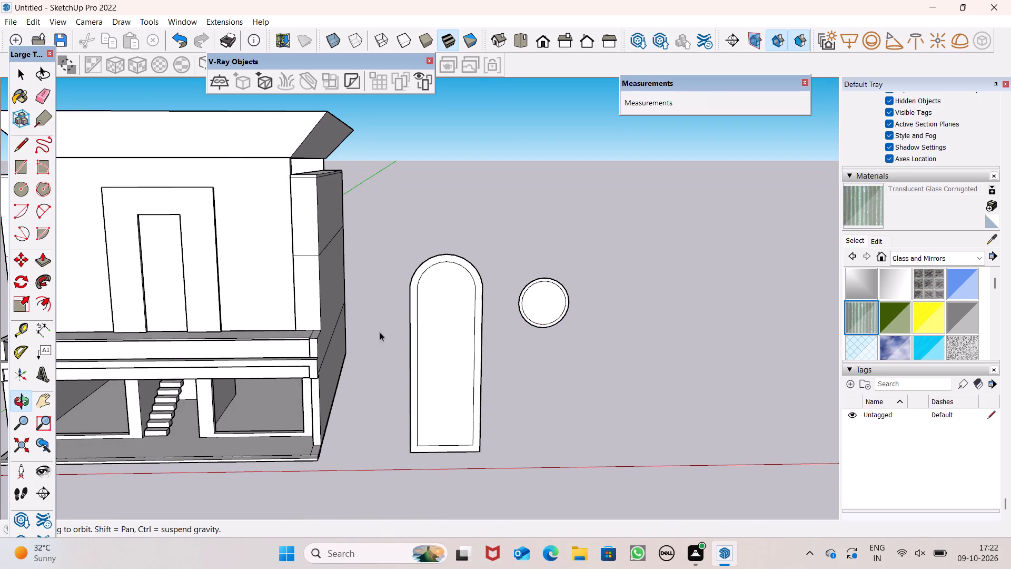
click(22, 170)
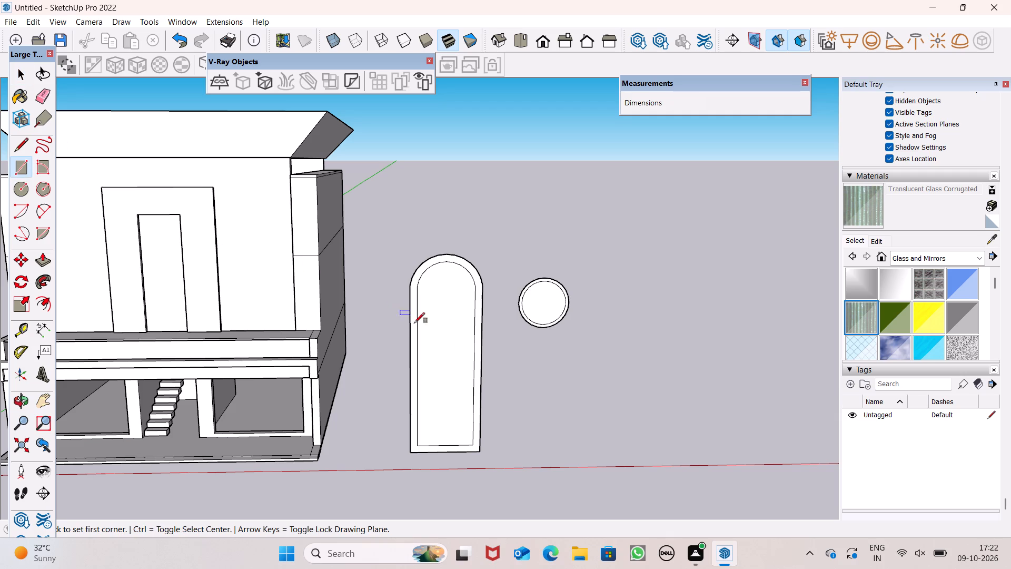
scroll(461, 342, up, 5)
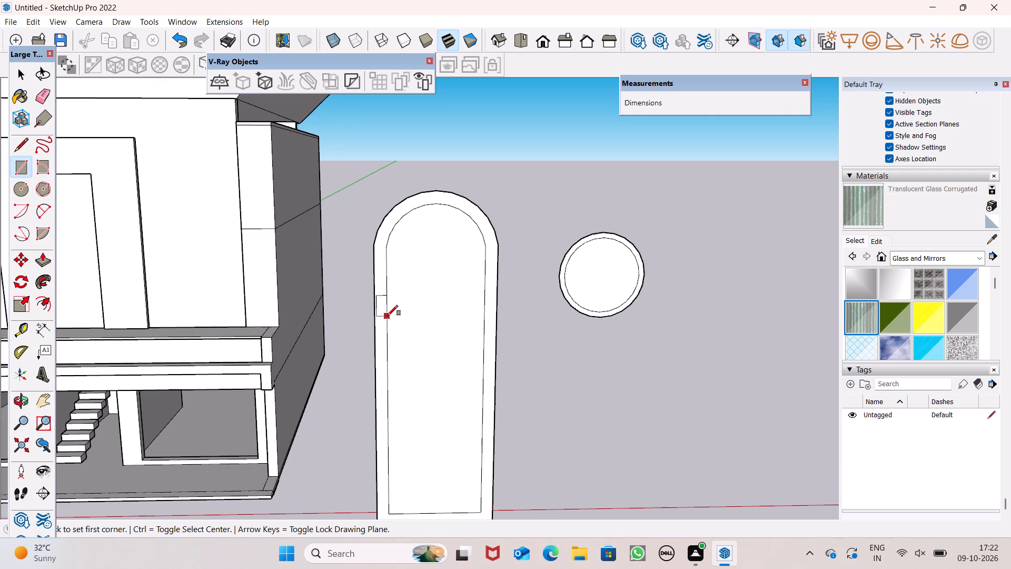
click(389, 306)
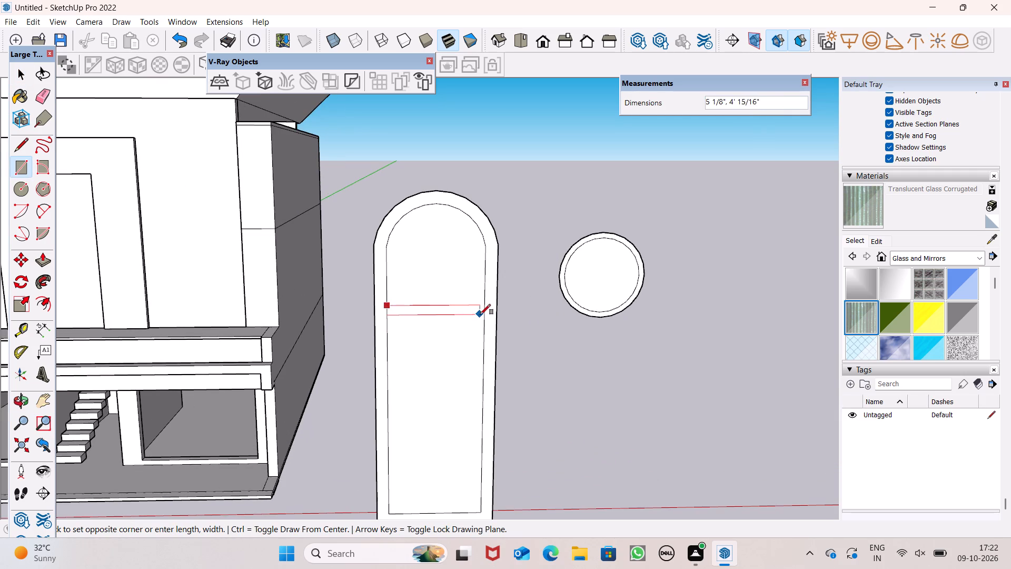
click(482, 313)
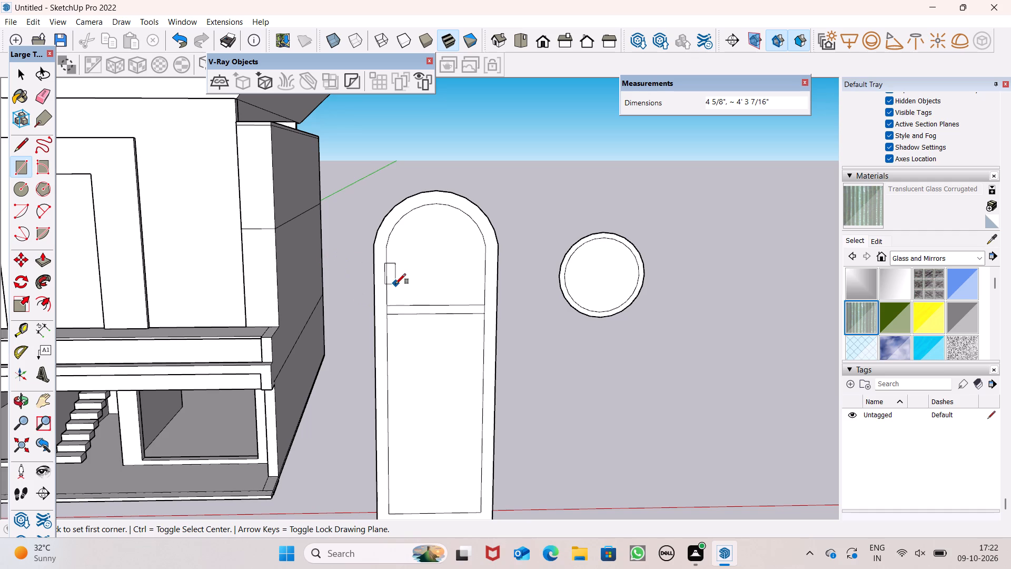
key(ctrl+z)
Draw a horizontal band about 3 3/16" by 4' 3 7/16" across the door's inner panel, between its side borders below the arch.
click(389, 304)
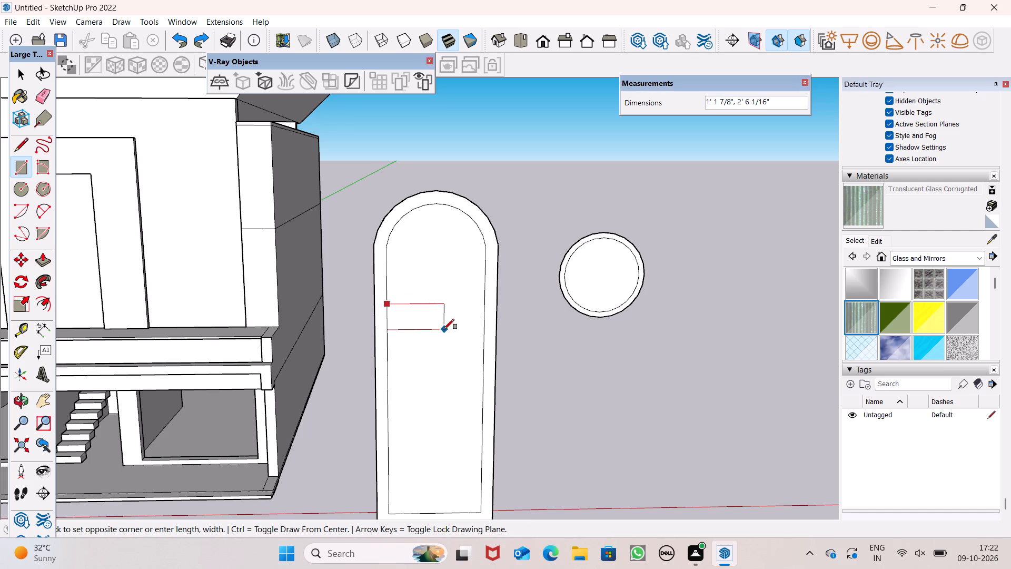
scroll(457, 319, up, 7)
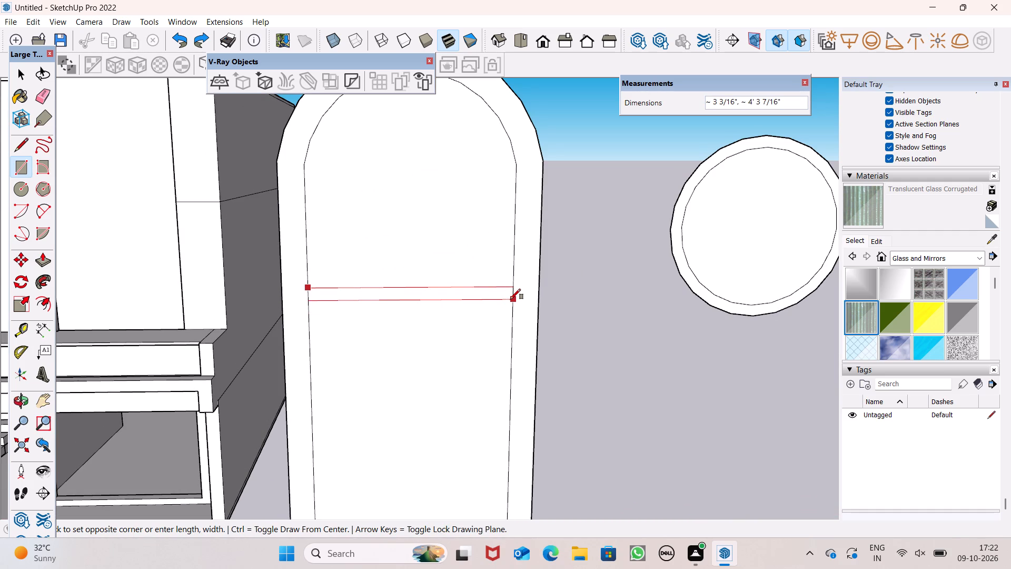
click(511, 299)
key(space)
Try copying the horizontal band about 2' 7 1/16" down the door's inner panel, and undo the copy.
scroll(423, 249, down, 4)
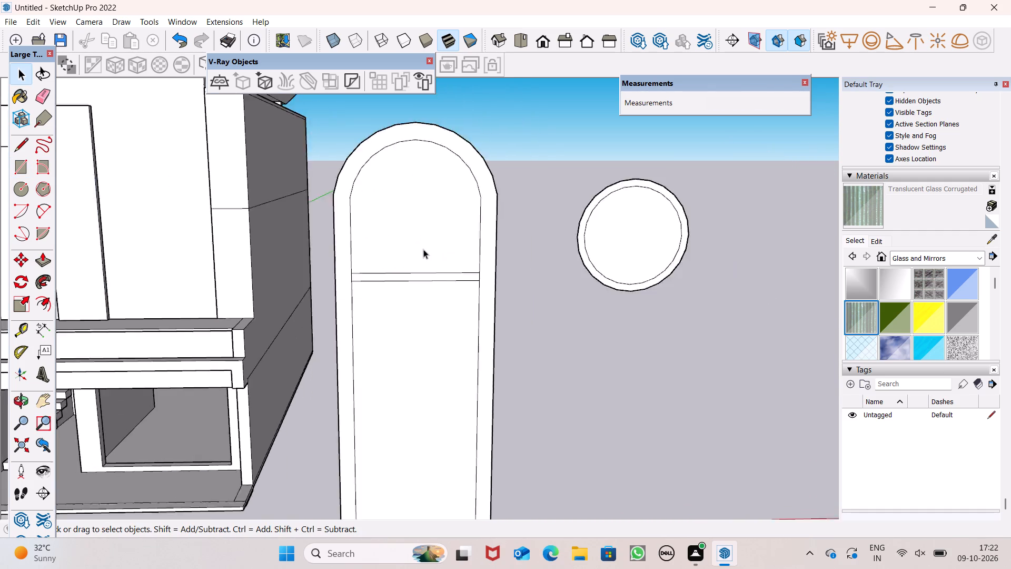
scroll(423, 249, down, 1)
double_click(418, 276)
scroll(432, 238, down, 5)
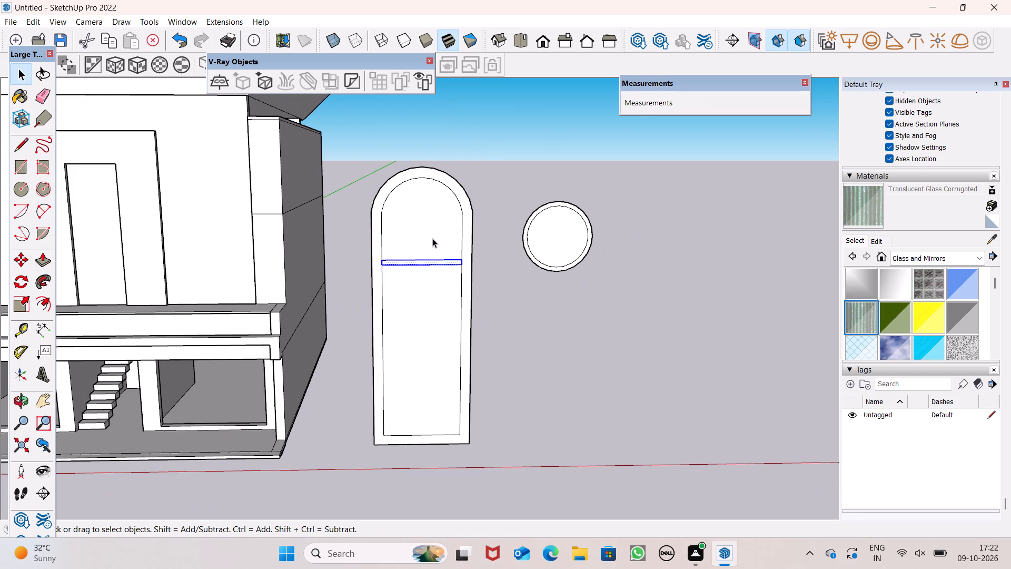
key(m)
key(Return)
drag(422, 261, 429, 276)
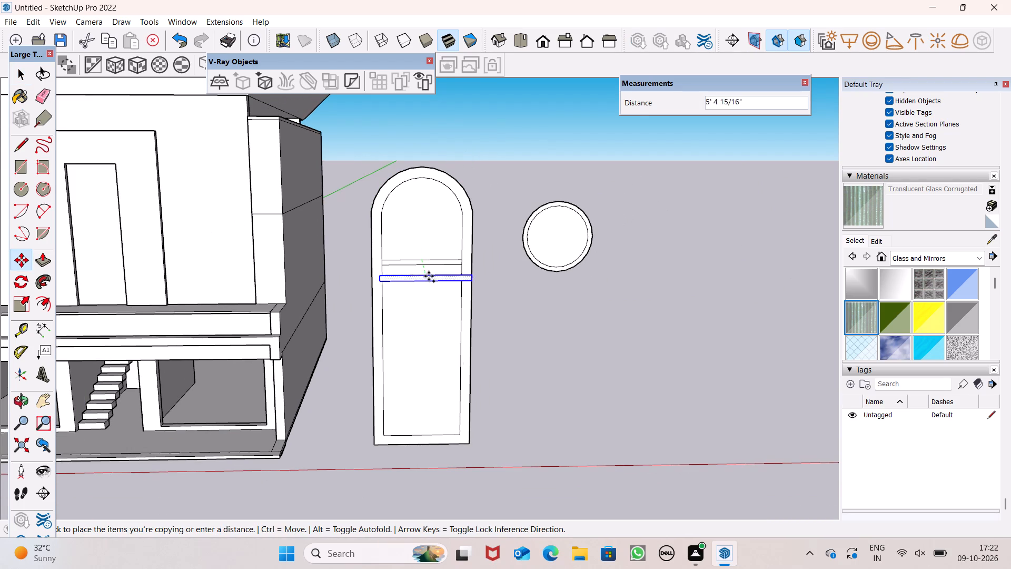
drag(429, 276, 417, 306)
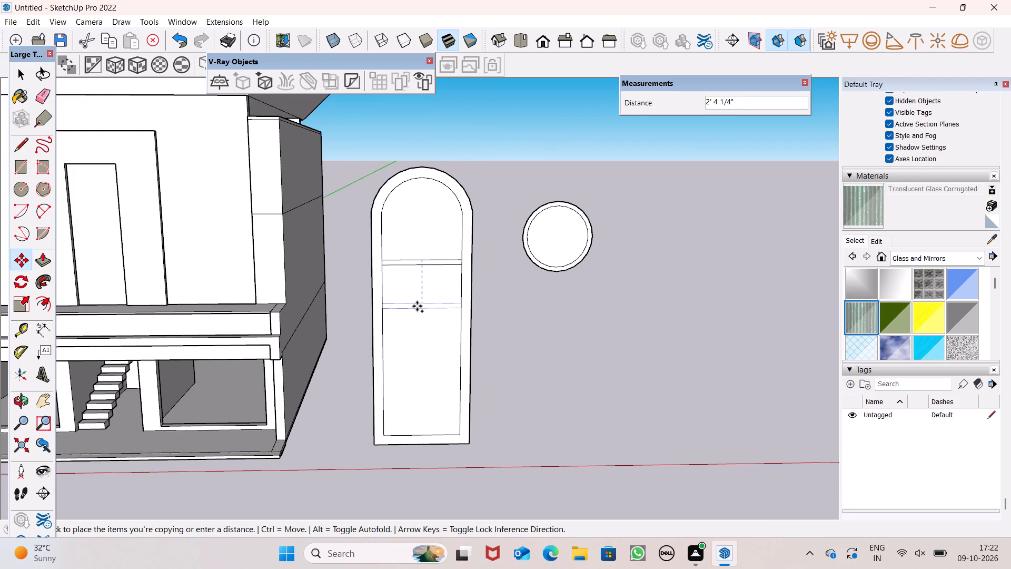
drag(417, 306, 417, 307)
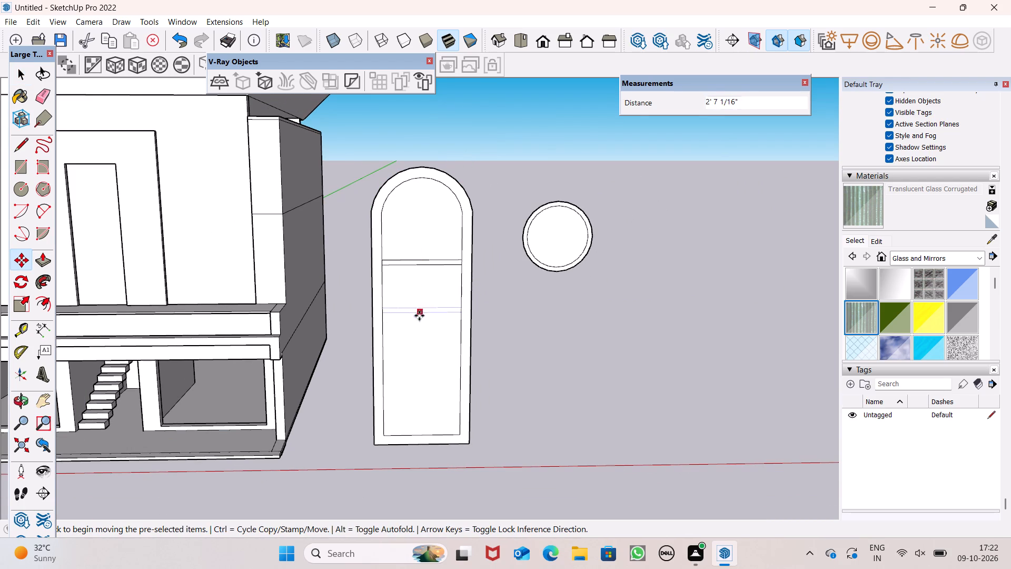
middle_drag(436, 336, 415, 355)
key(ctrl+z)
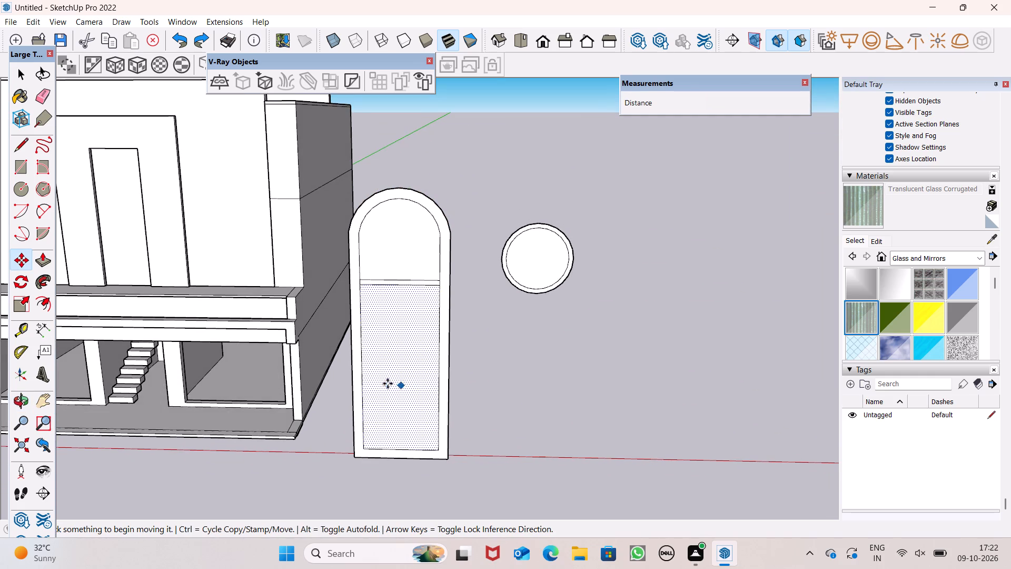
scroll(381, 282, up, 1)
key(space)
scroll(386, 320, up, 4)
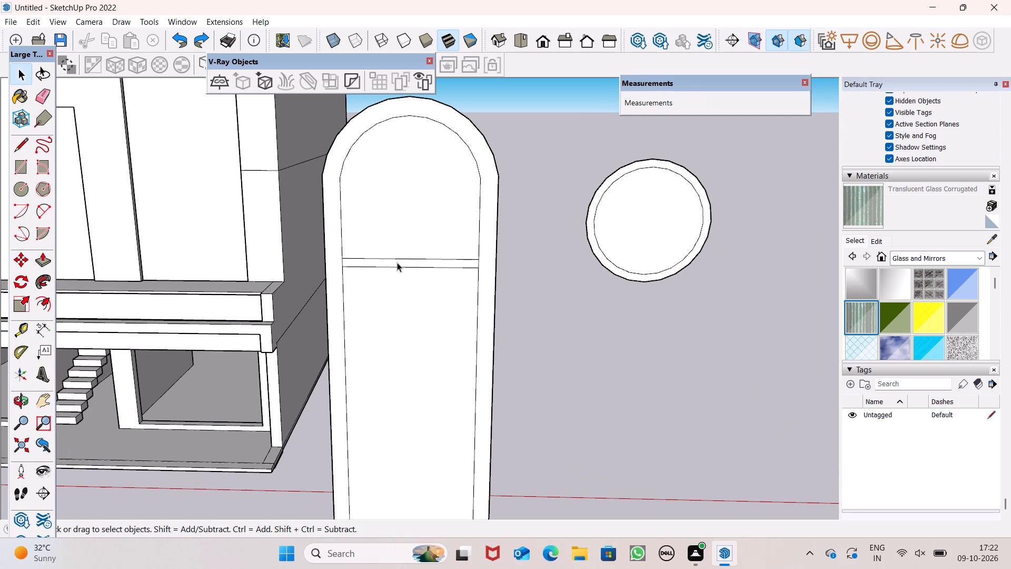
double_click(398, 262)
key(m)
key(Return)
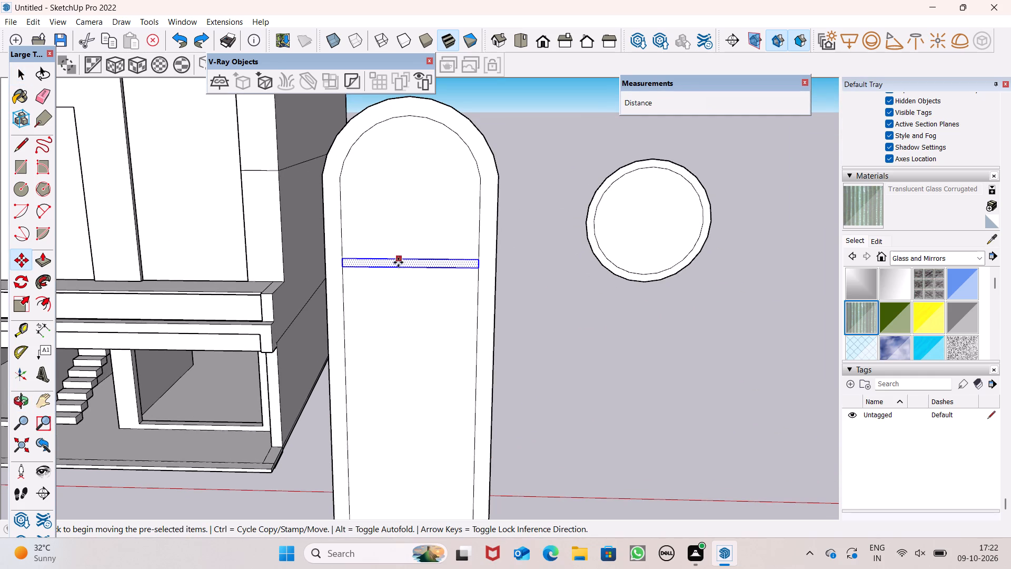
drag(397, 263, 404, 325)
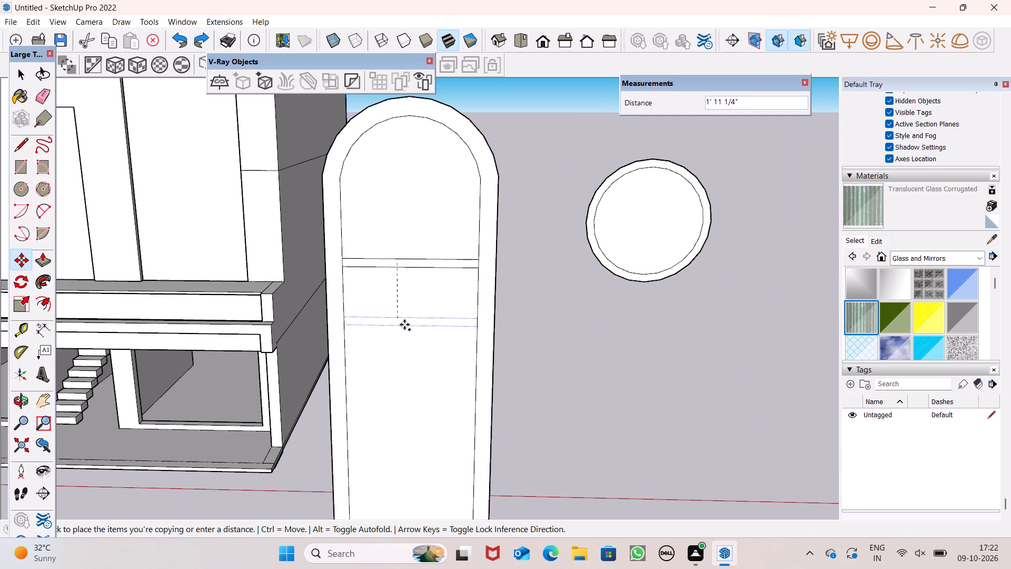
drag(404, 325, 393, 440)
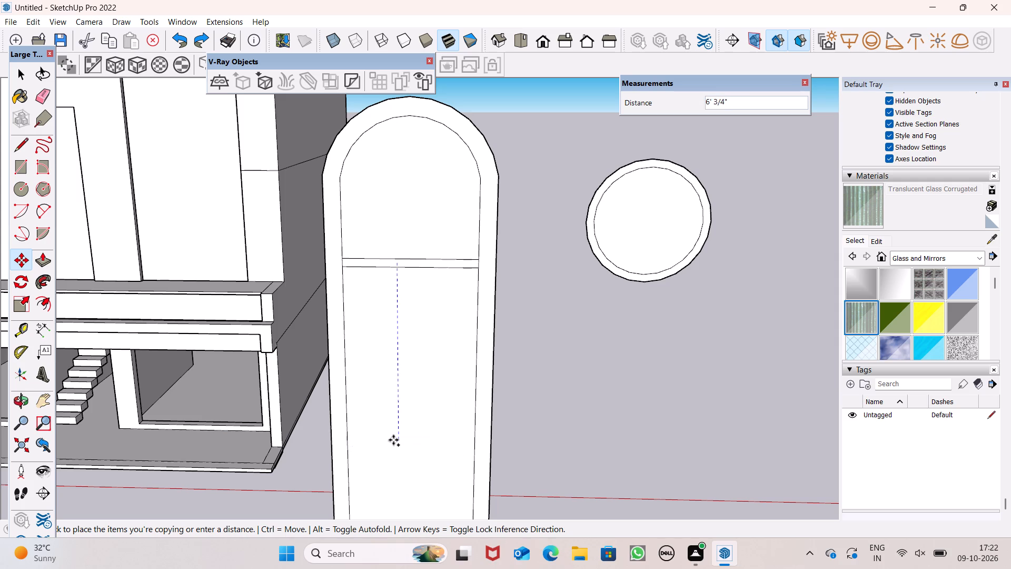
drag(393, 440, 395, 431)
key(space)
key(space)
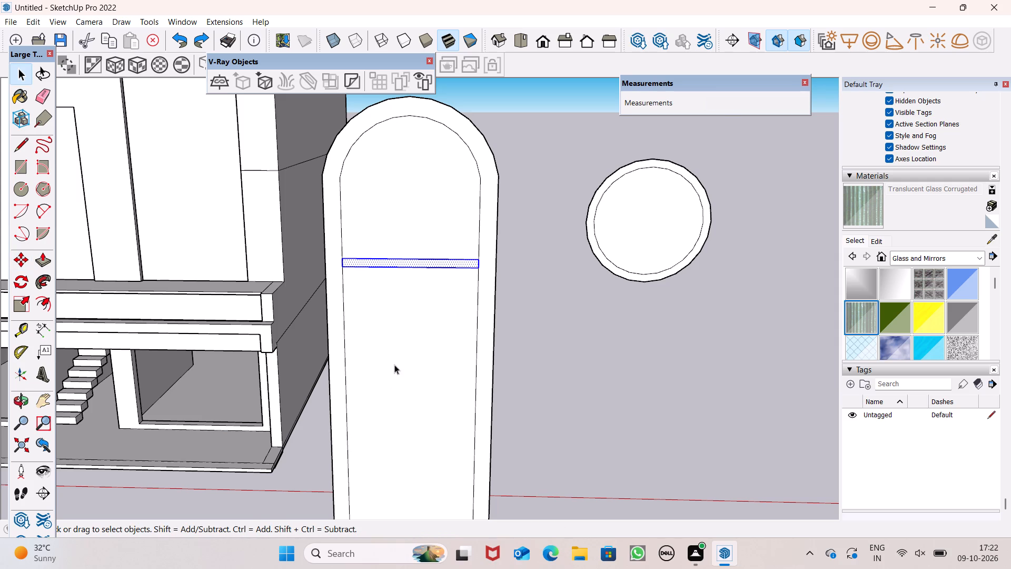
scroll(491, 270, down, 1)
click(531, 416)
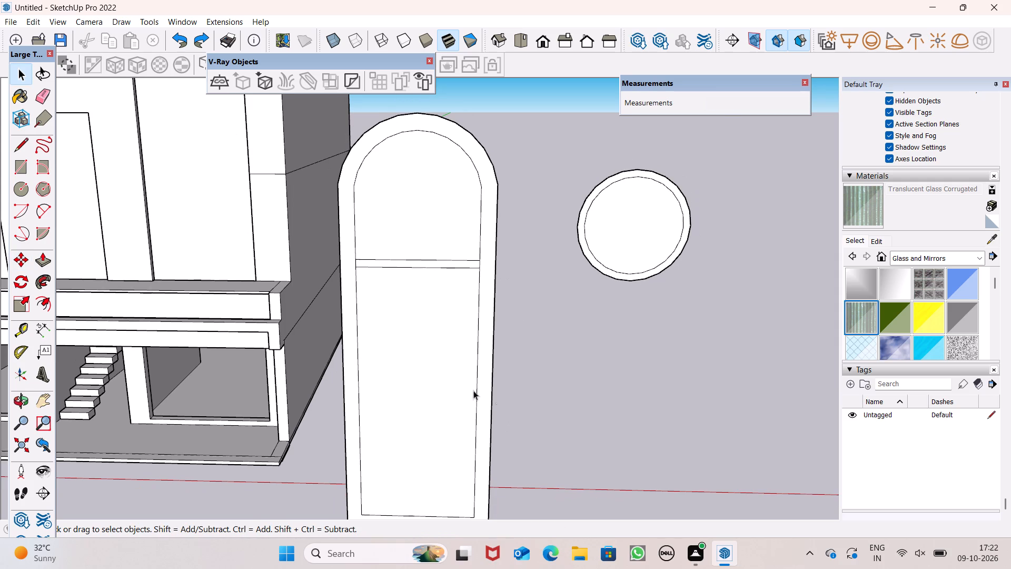
Draw a second horizontal band about 4 1/8" by 4' 3 7/16" across the door's inner panel, below the first band.
click(23, 158)
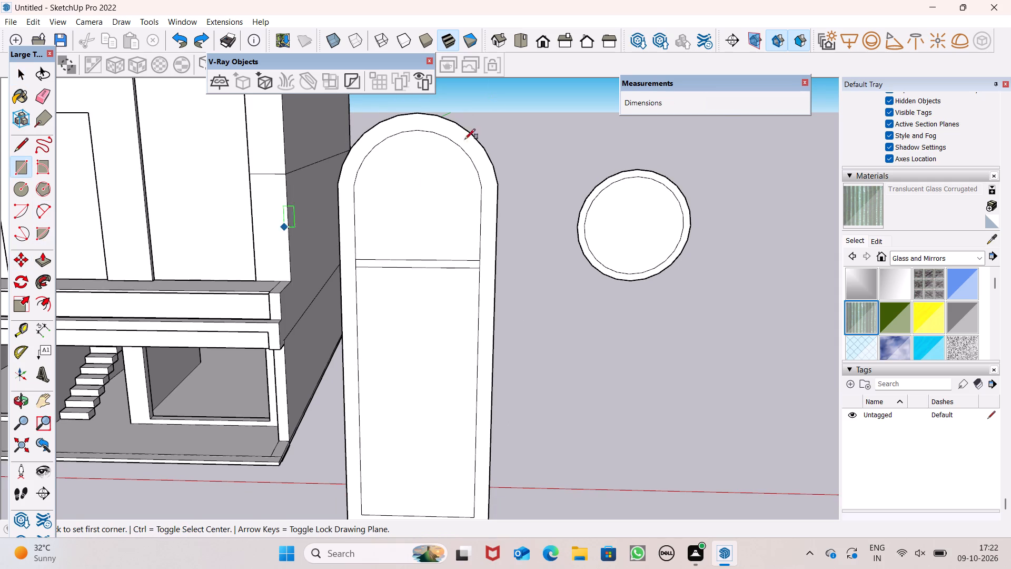
scroll(417, 194, down, 1)
scroll(416, 201, up, 1)
scroll(416, 211, down, 3)
scroll(437, 339, up, 2)
scroll(437, 339, down, 1)
scroll(414, 331, up, 1)
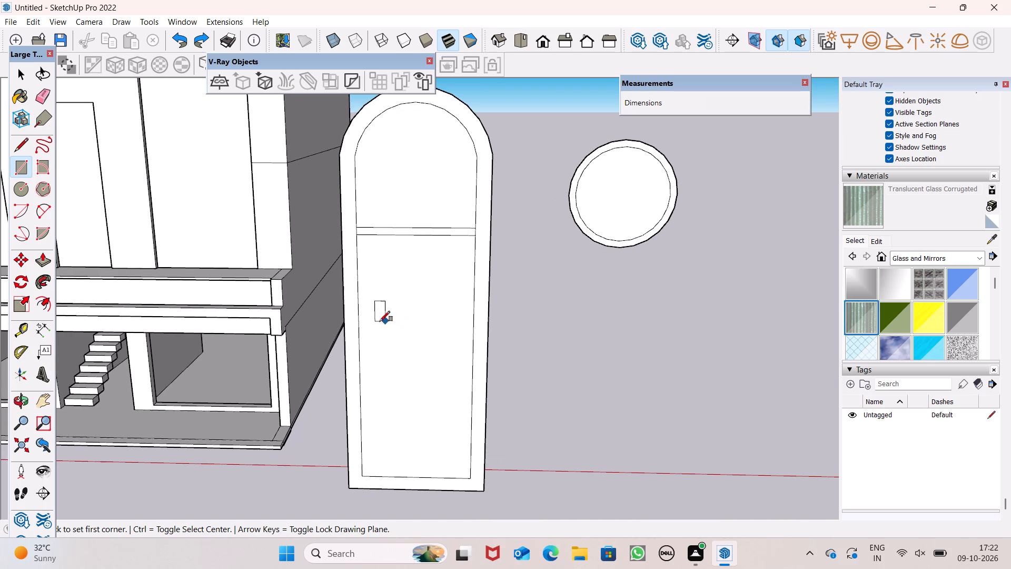
scroll(376, 323, up, 4)
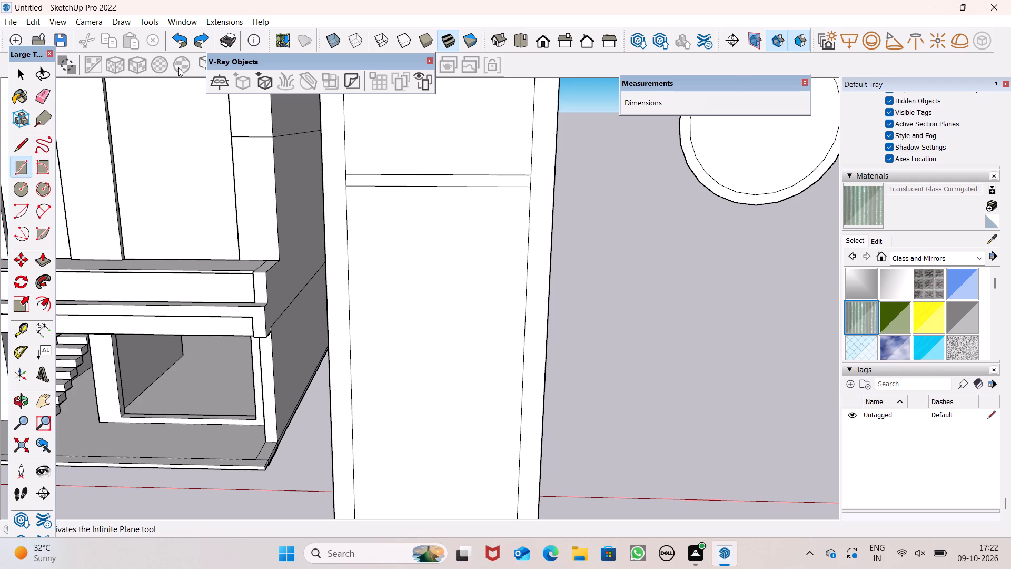
scroll(290, 182, down, 1)
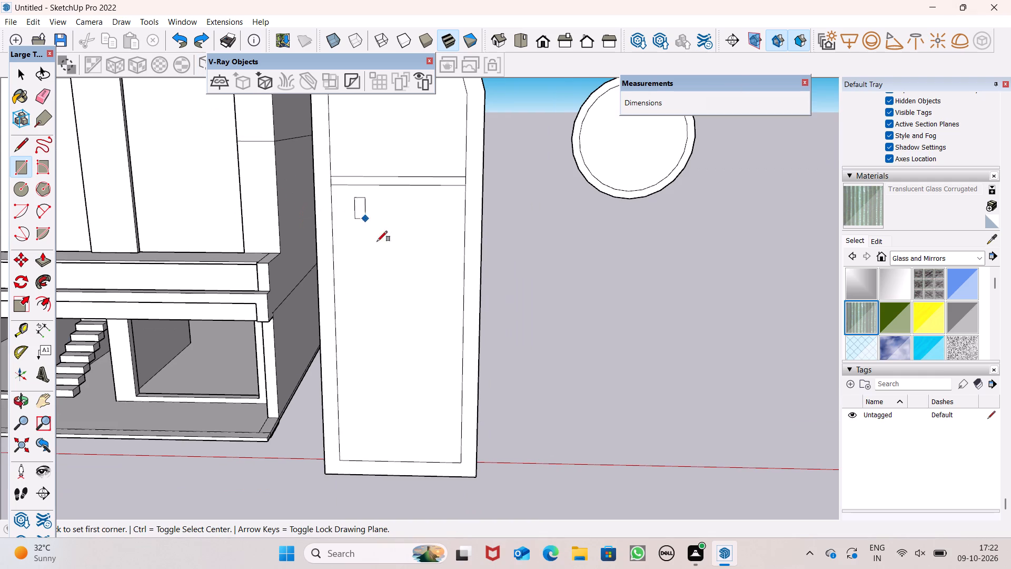
scroll(404, 269, up, 2)
scroll(372, 219, down, 1)
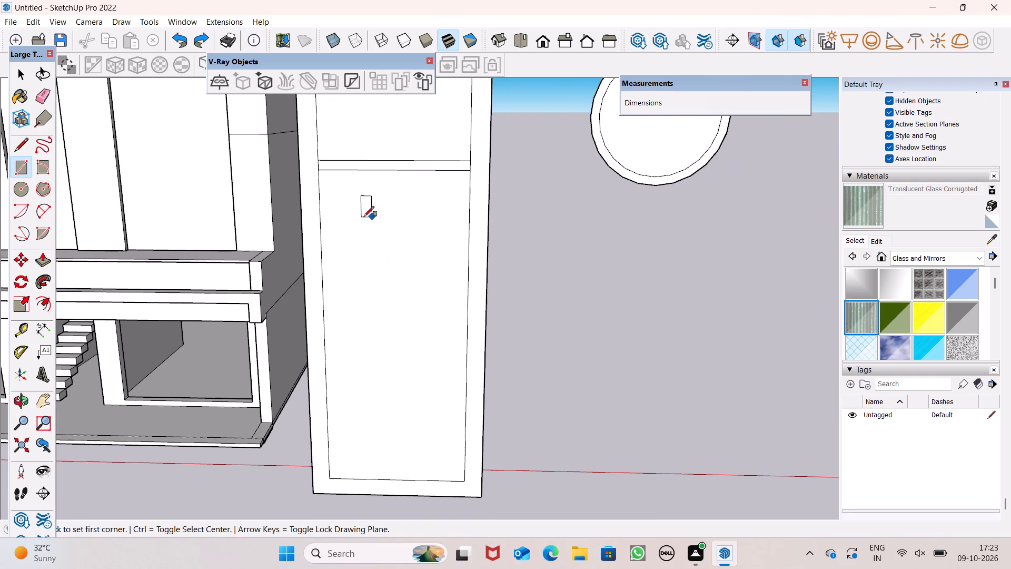
scroll(383, 313, up, 2)
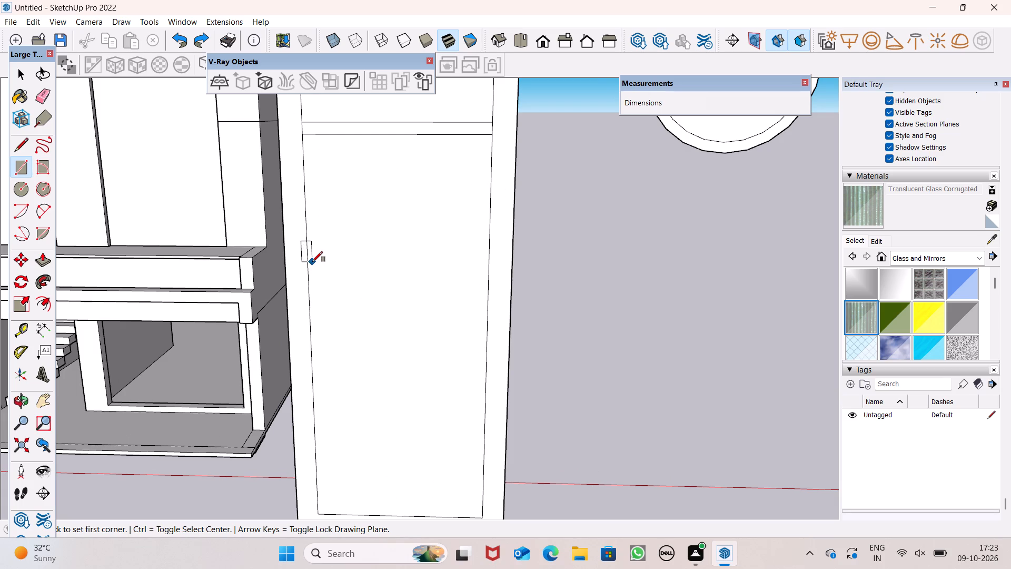
click(309, 259)
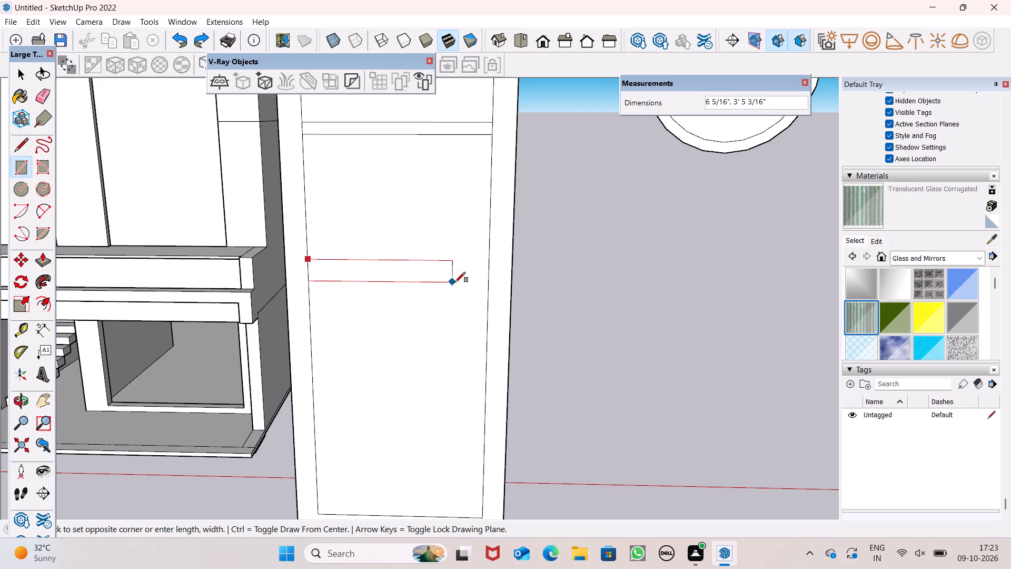
click(486, 274)
scroll(378, 252, down, 3)
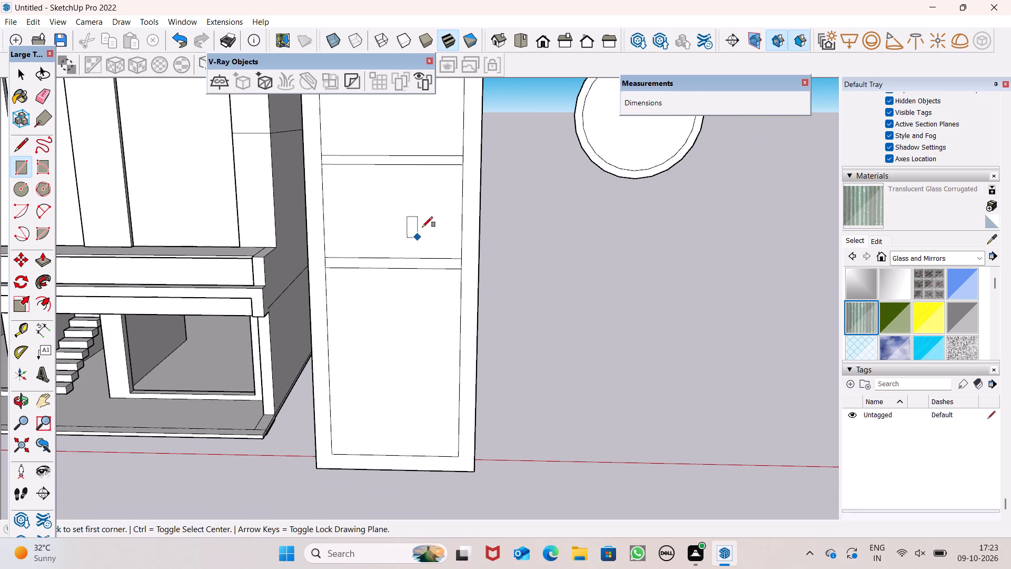
key(space)
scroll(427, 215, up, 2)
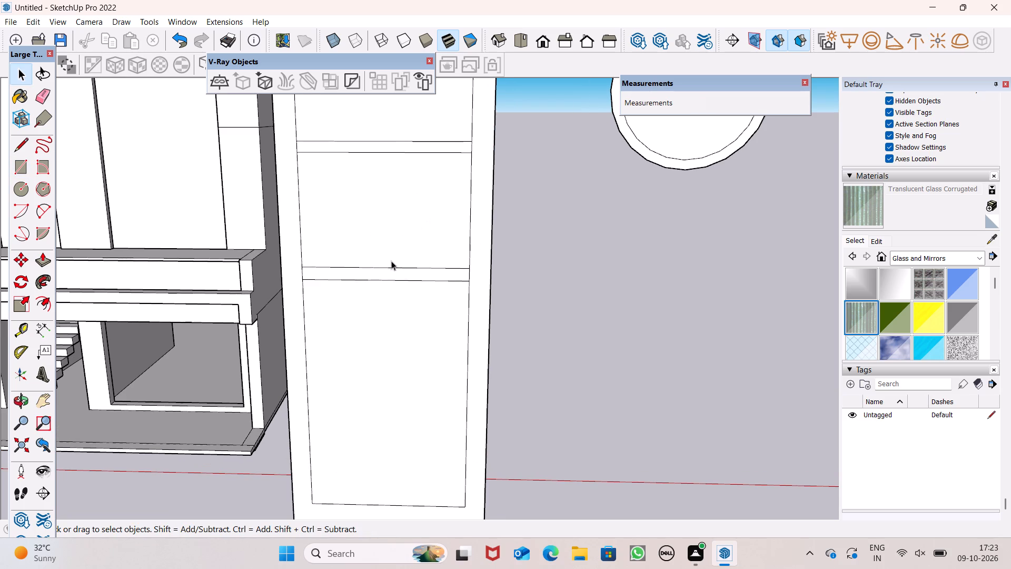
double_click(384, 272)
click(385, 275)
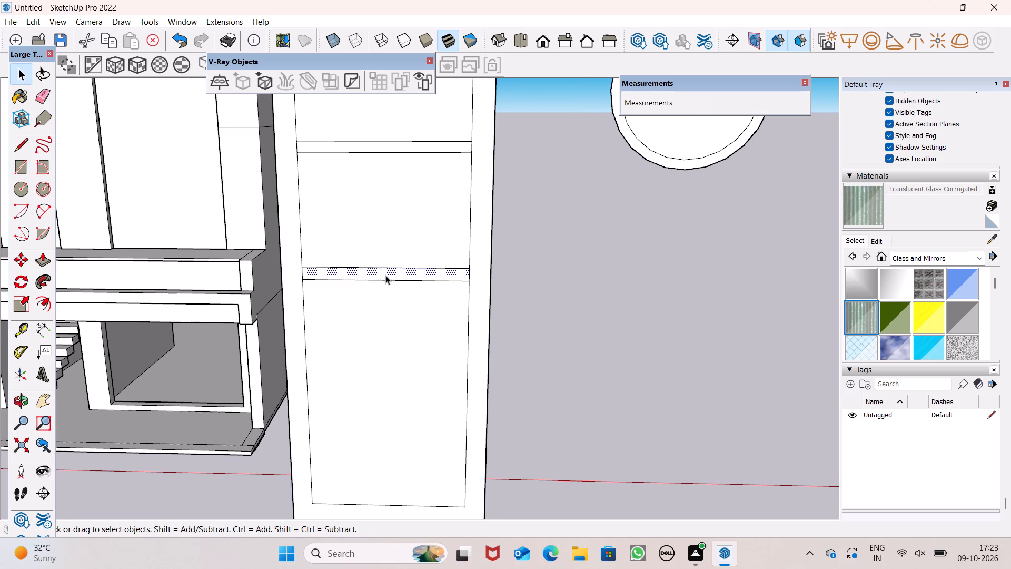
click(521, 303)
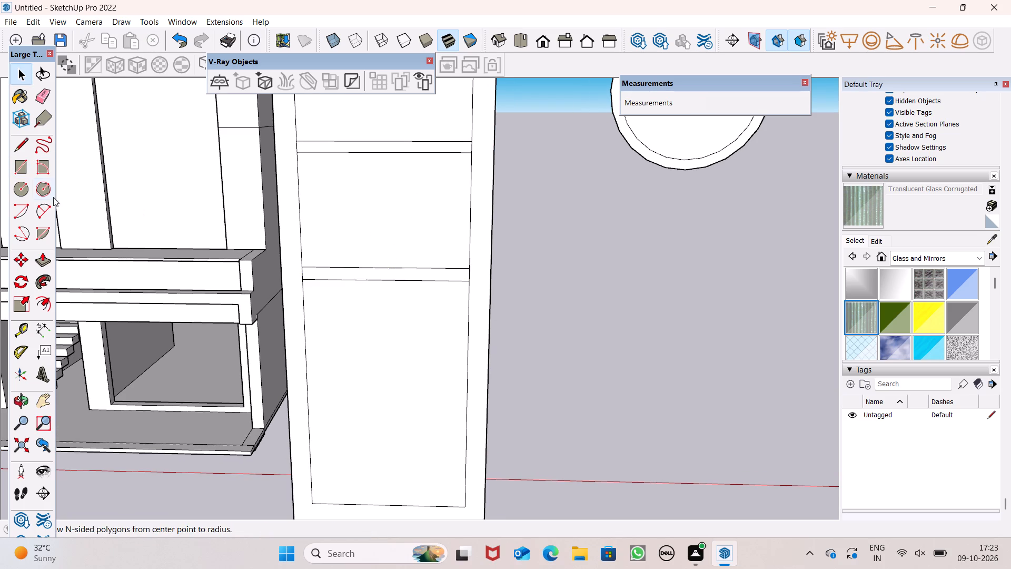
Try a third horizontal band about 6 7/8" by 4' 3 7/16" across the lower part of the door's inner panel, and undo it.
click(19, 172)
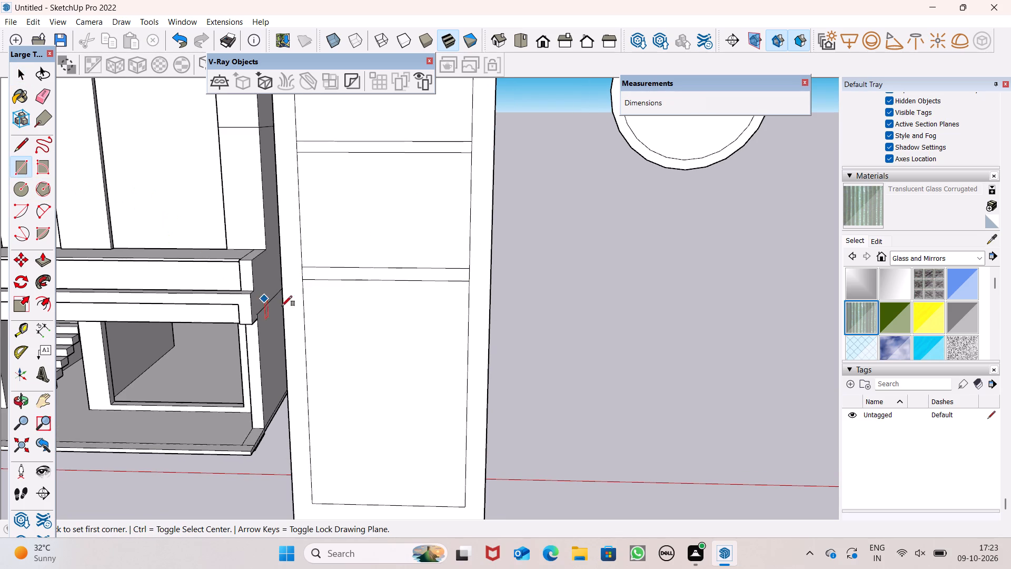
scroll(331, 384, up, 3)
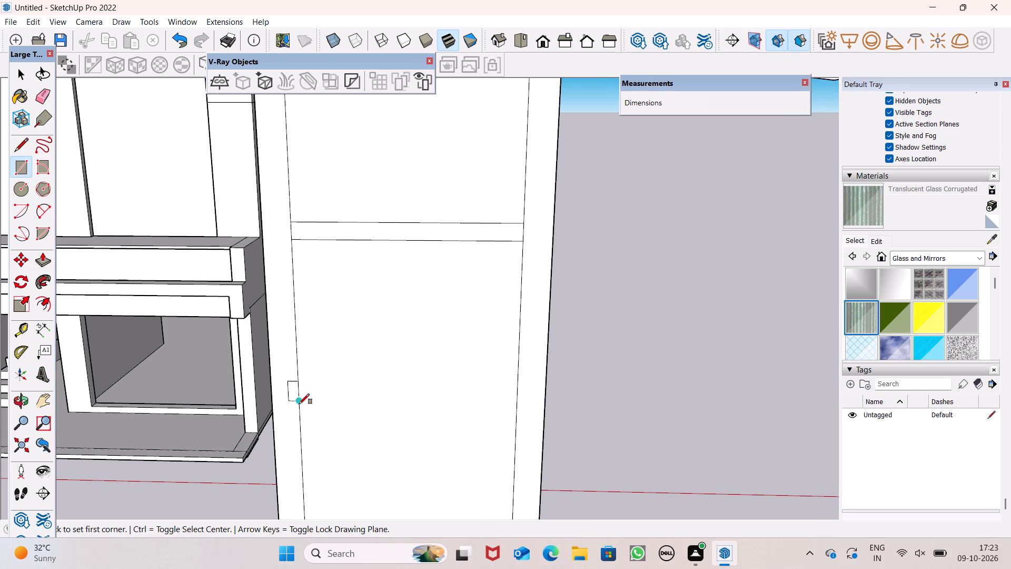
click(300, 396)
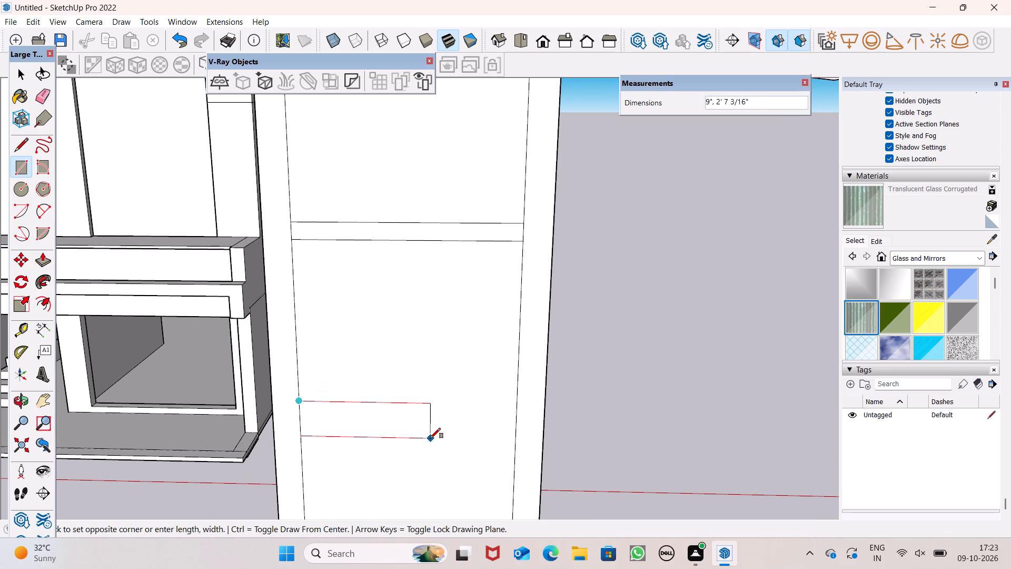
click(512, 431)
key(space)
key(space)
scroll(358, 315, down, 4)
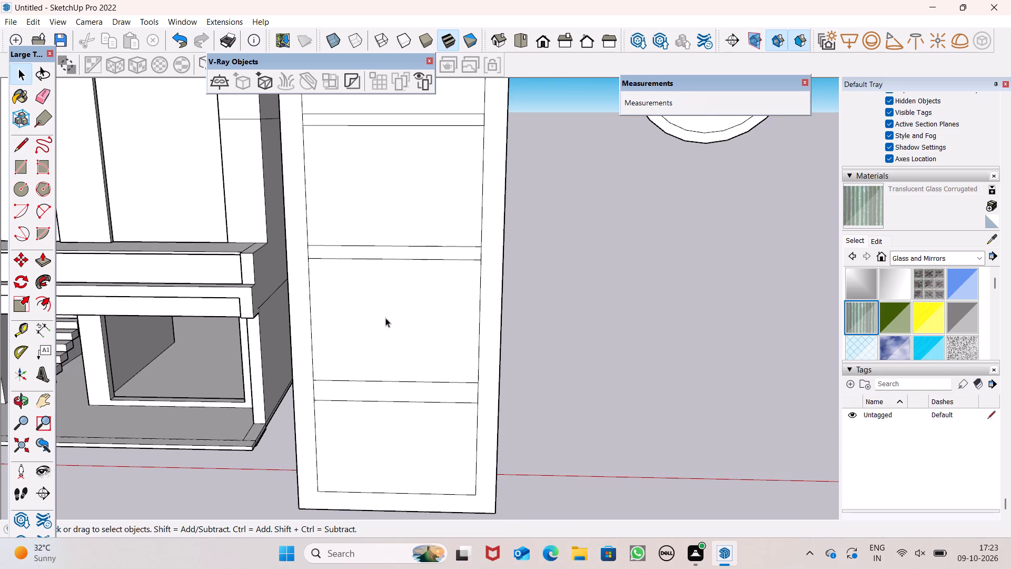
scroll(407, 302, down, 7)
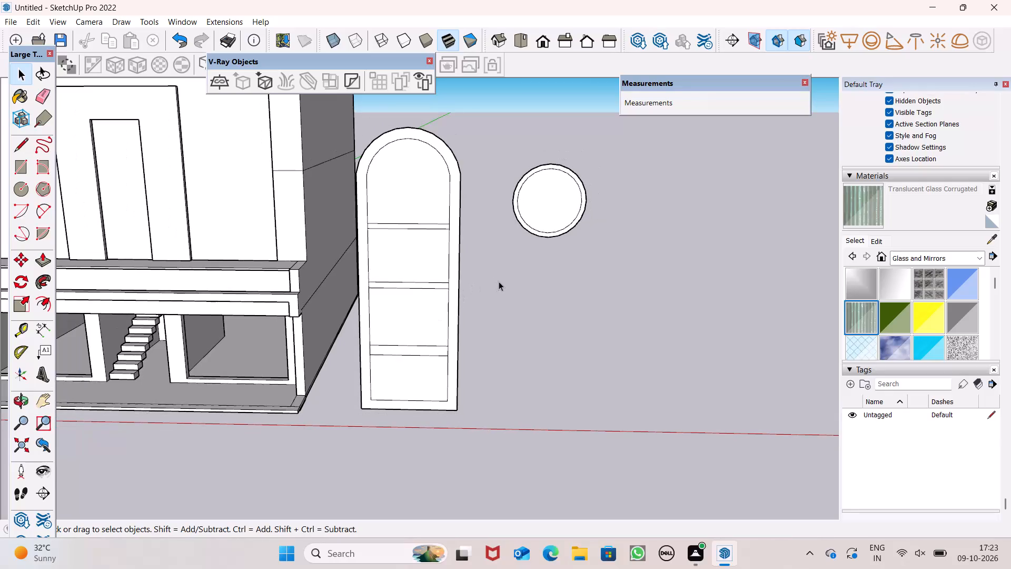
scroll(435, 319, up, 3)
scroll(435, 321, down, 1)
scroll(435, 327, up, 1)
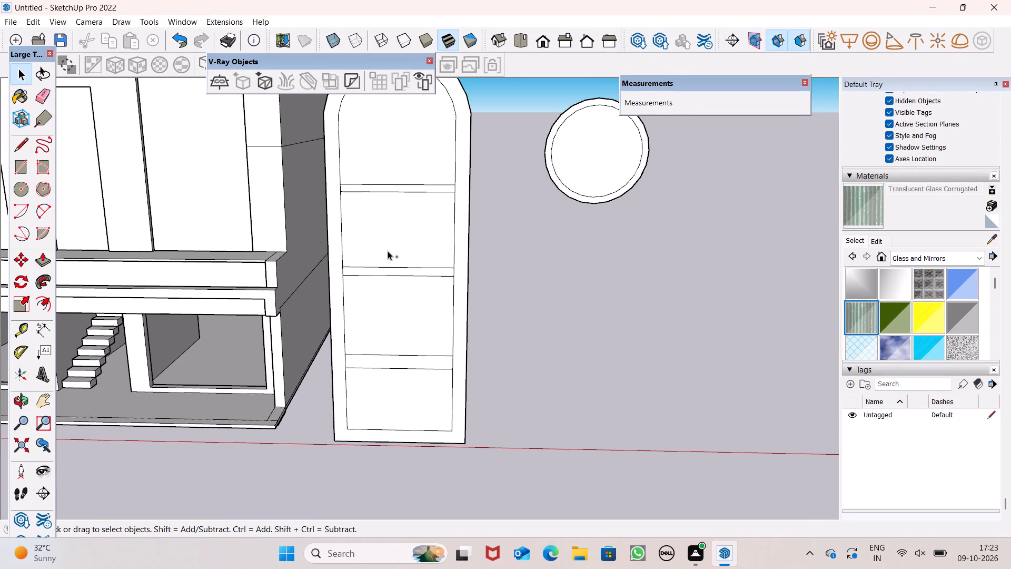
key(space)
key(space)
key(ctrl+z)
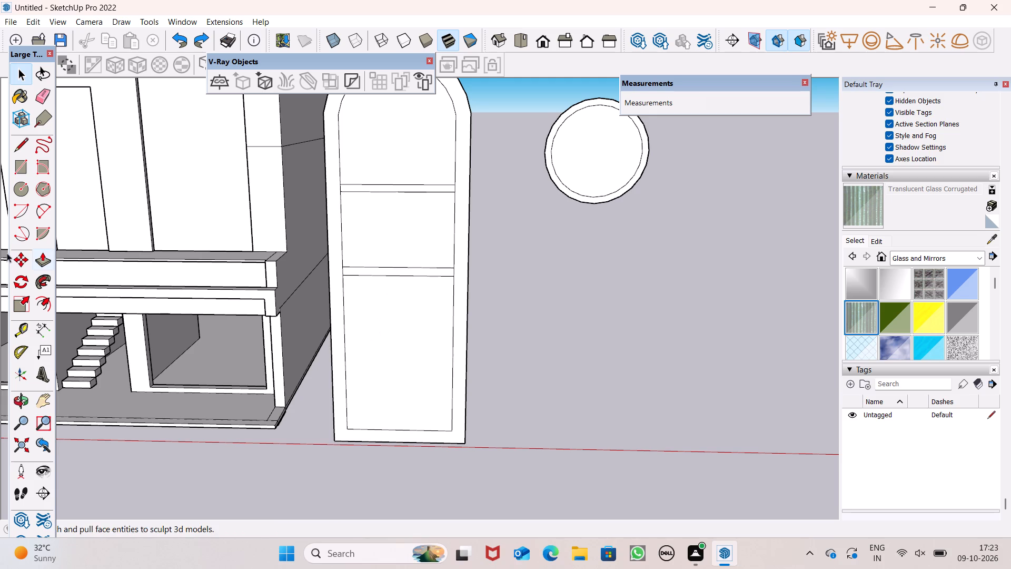
Draw a third horizontal band about 4 5/16" by 4' 3 7/16" across the door's inner panel, below the second band.
click(23, 171)
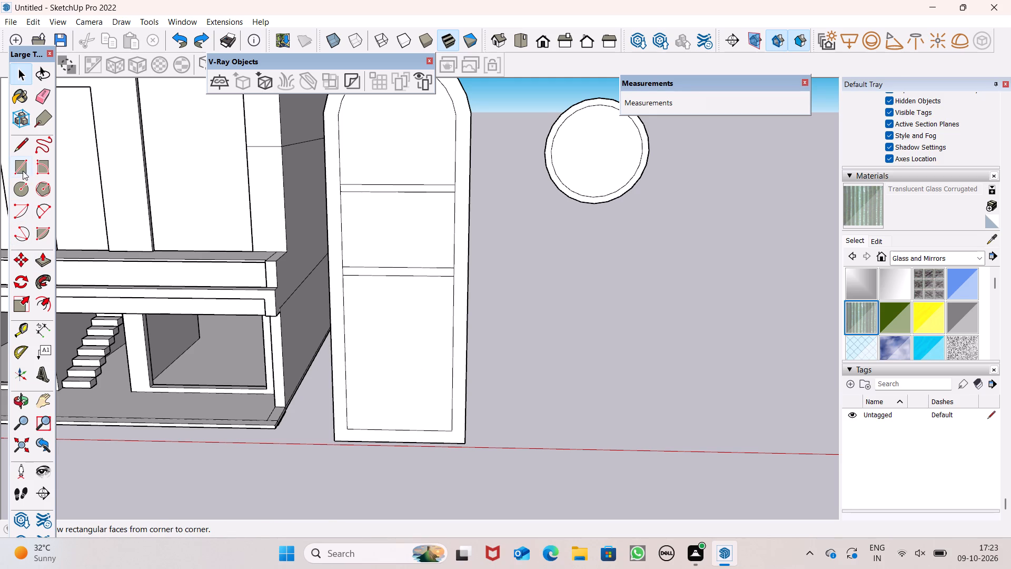
scroll(433, 355, up, 2)
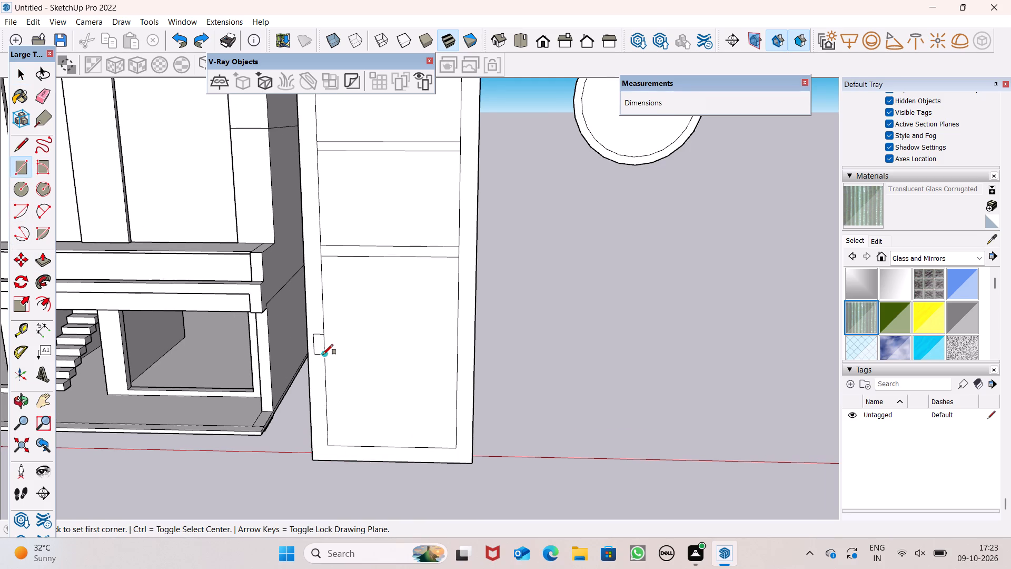
click(324, 348)
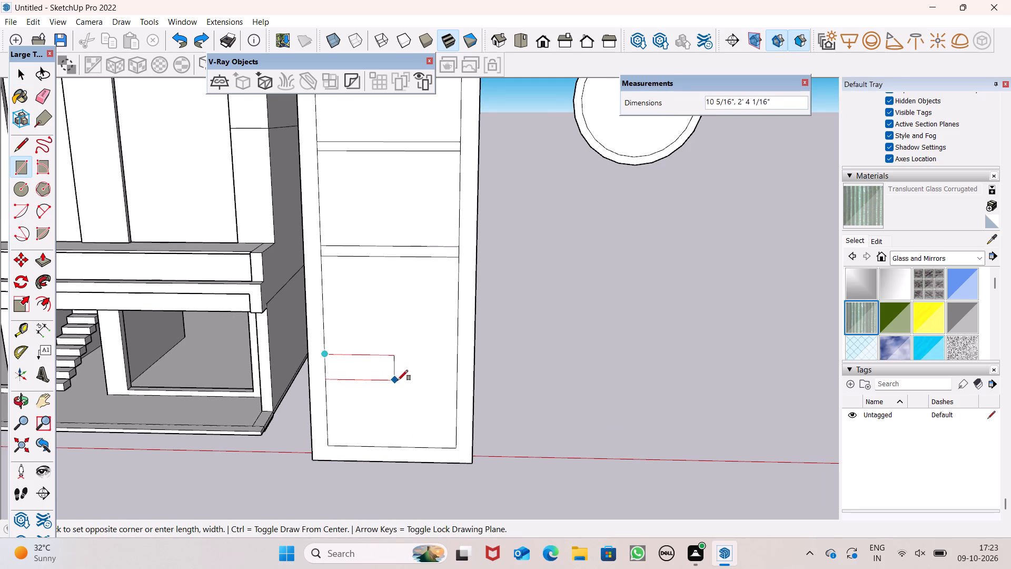
click(454, 366)
key(space)
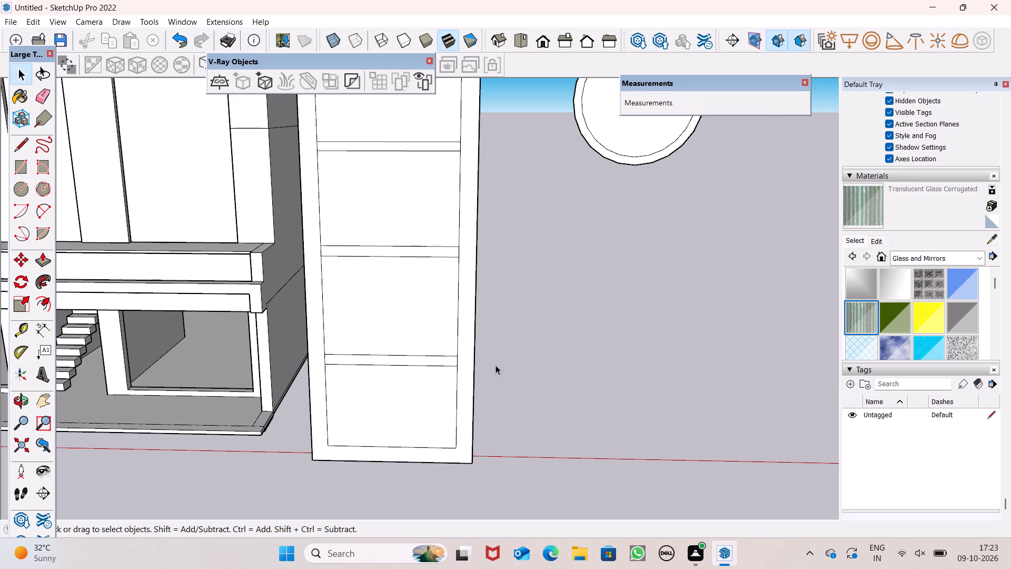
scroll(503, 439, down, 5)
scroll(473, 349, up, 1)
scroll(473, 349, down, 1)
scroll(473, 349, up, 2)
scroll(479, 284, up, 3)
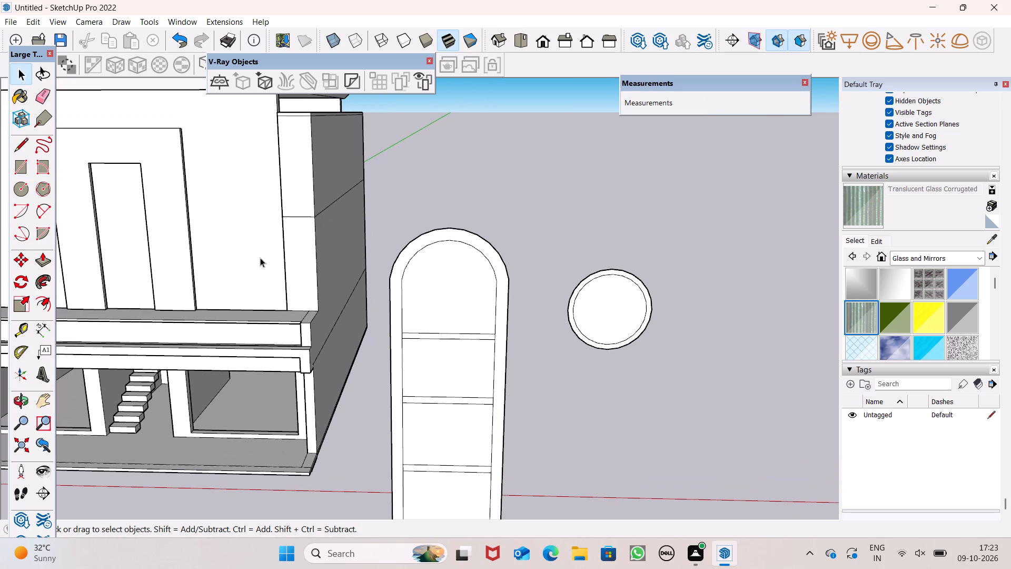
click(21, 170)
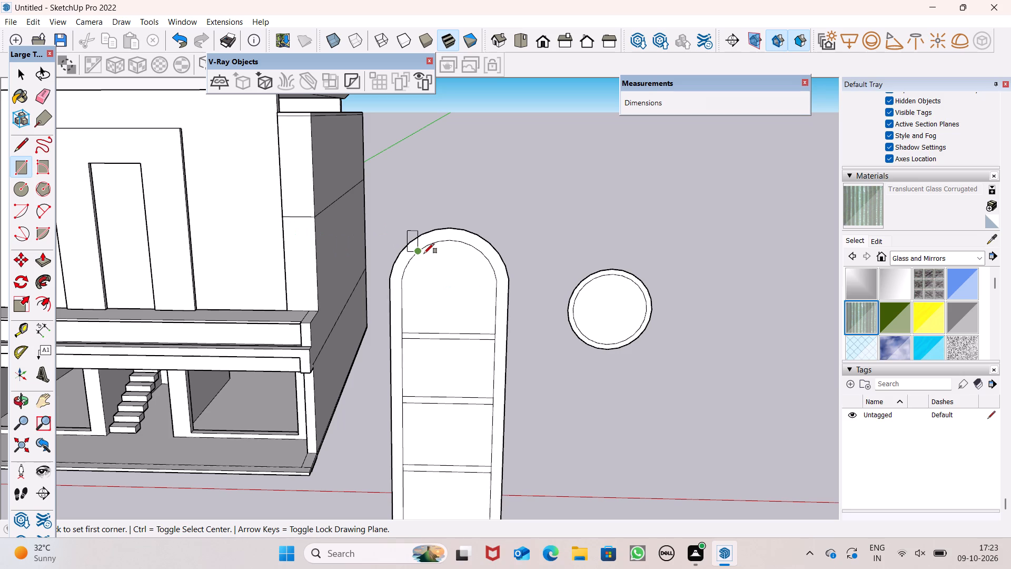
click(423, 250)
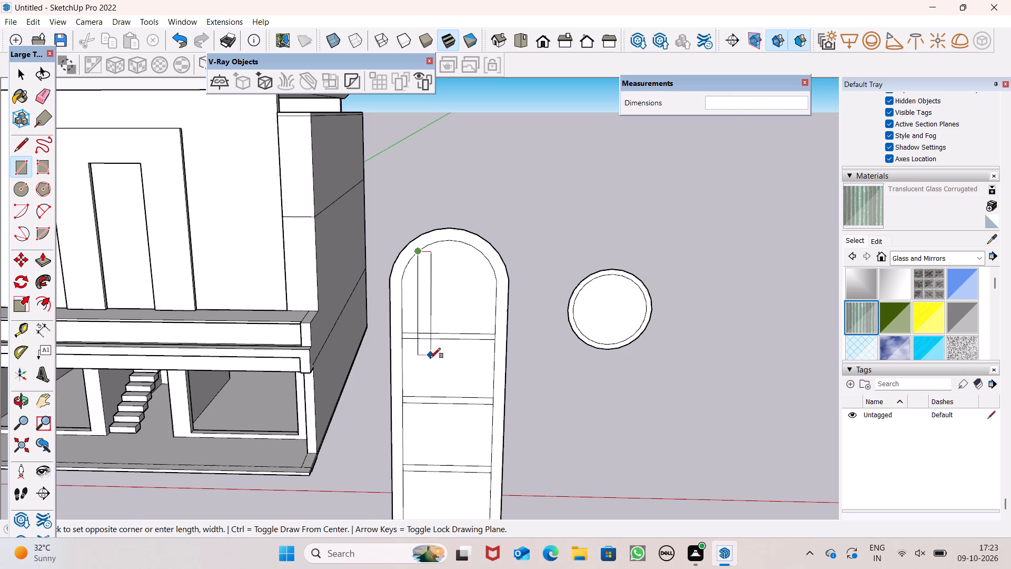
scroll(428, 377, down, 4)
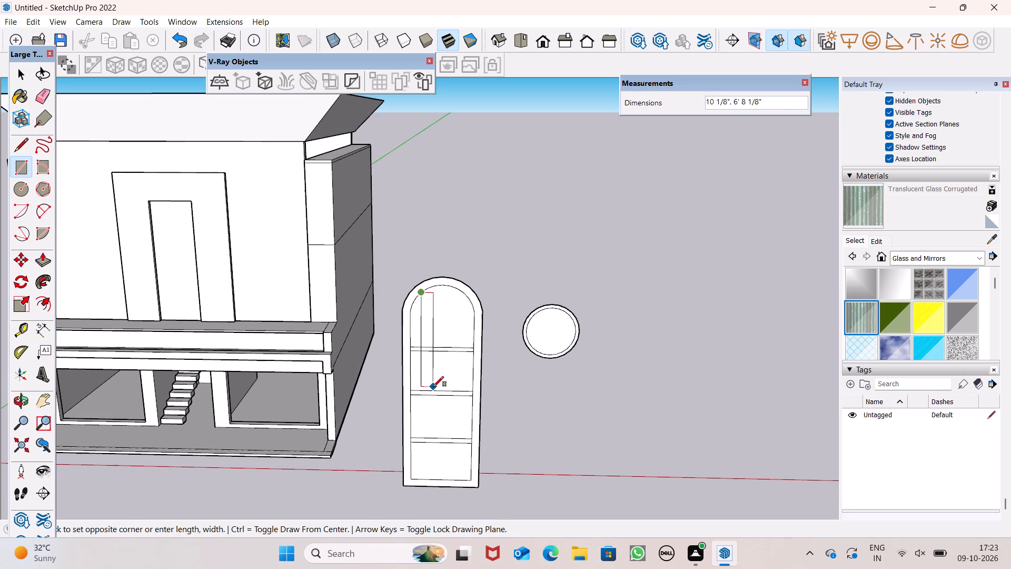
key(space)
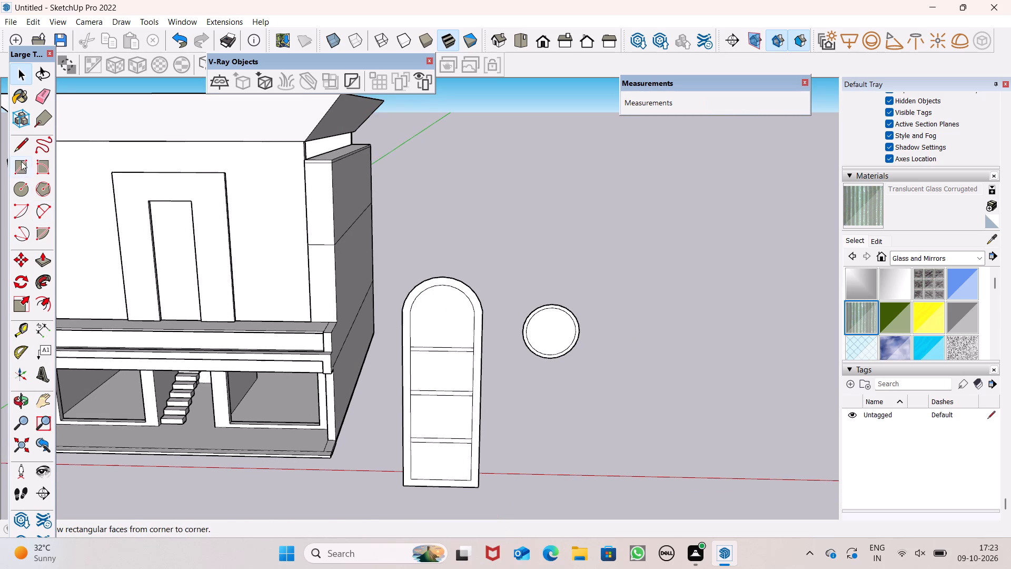
Draw a vertical line about 14' 1 11/16" long from the left part of the inner arch down to the inner panel's bottom edge.
click(21, 145)
scroll(390, 218, up, 4)
scroll(451, 271, down, 5)
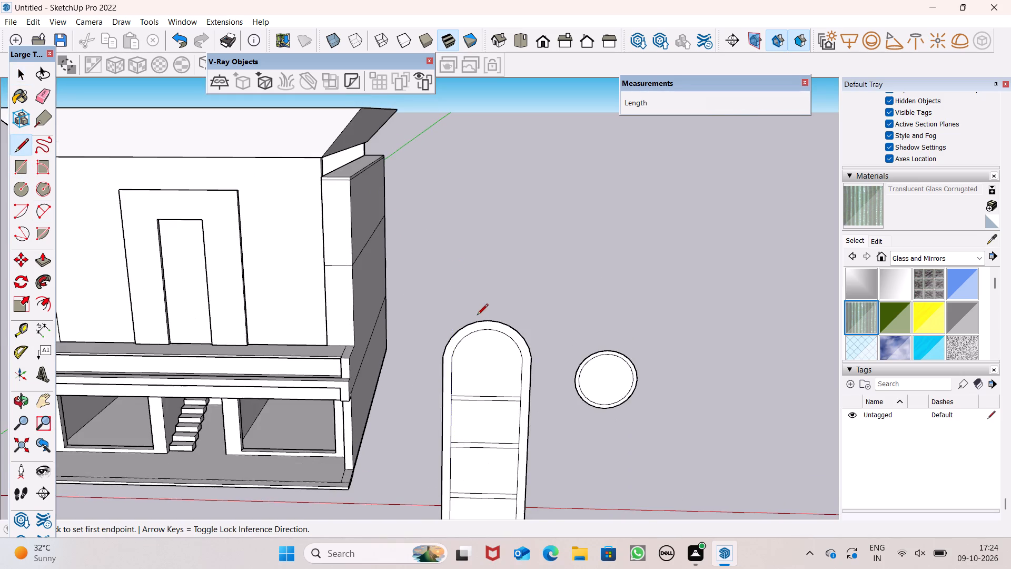
scroll(477, 316, up, 4)
click(467, 370)
scroll(490, 305, down, 5)
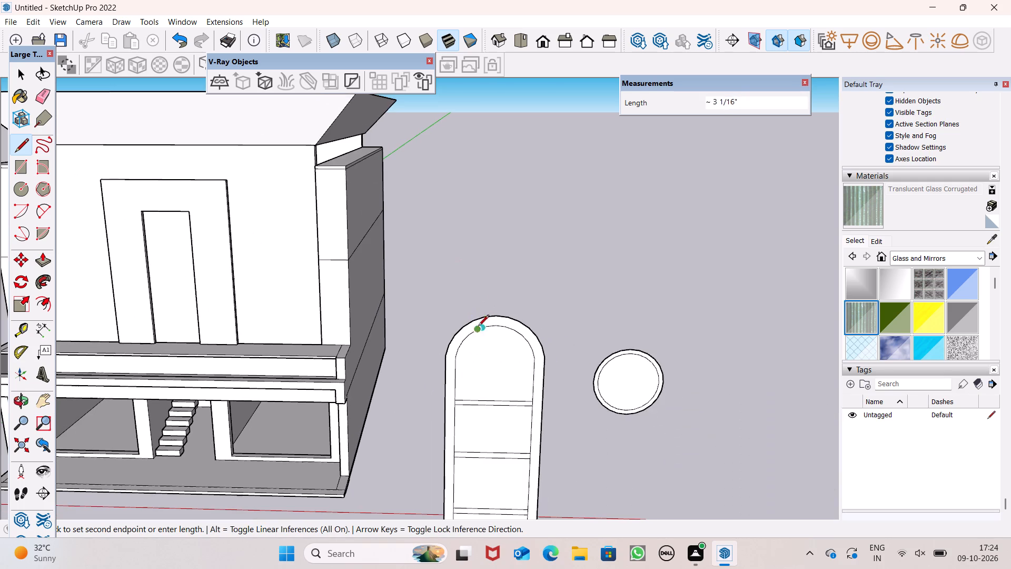
scroll(502, 362, down, 3)
scroll(490, 411, down, 3)
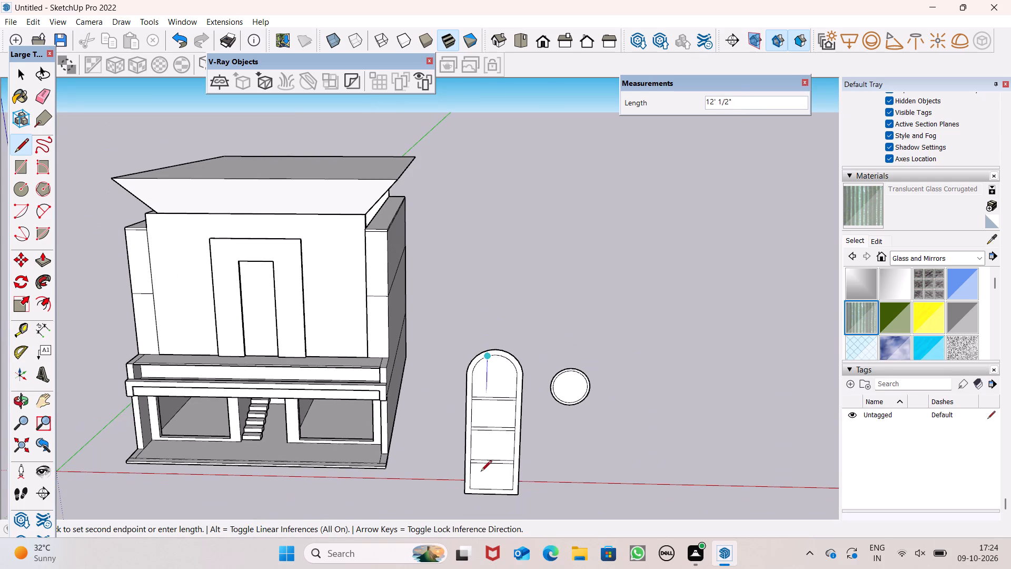
scroll(481, 480, up, 13)
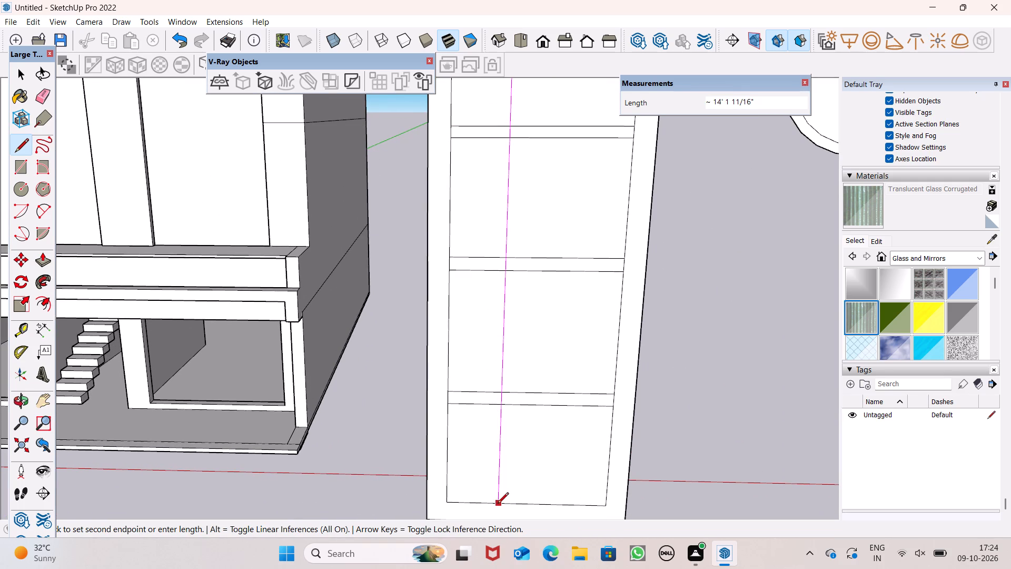
click(498, 504)
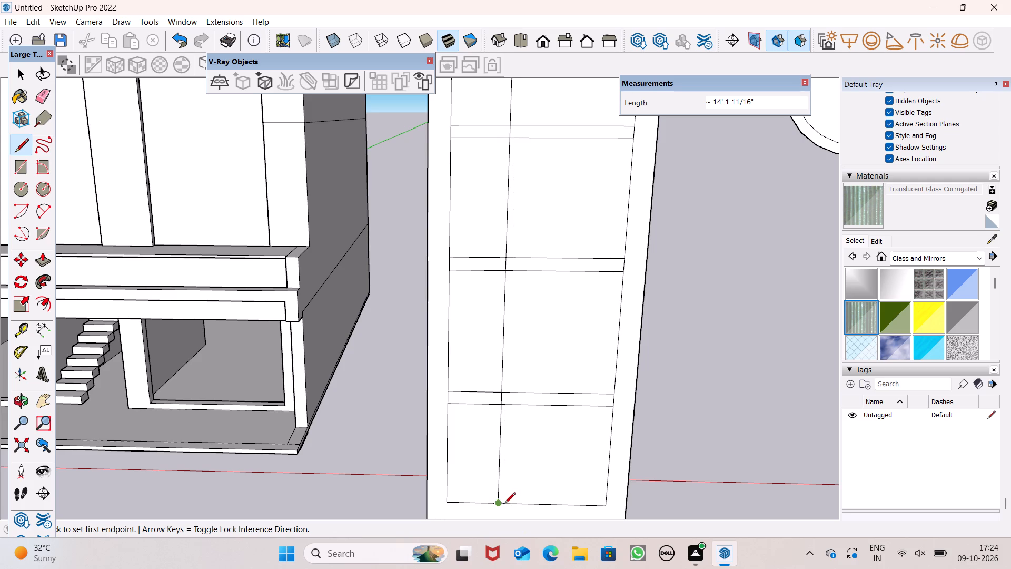
Draw a second vertical line about 14' 2 3/16" long just right of the first, from the inner panel's bottom edge up to the arch.
scroll(494, 508, up, 8)
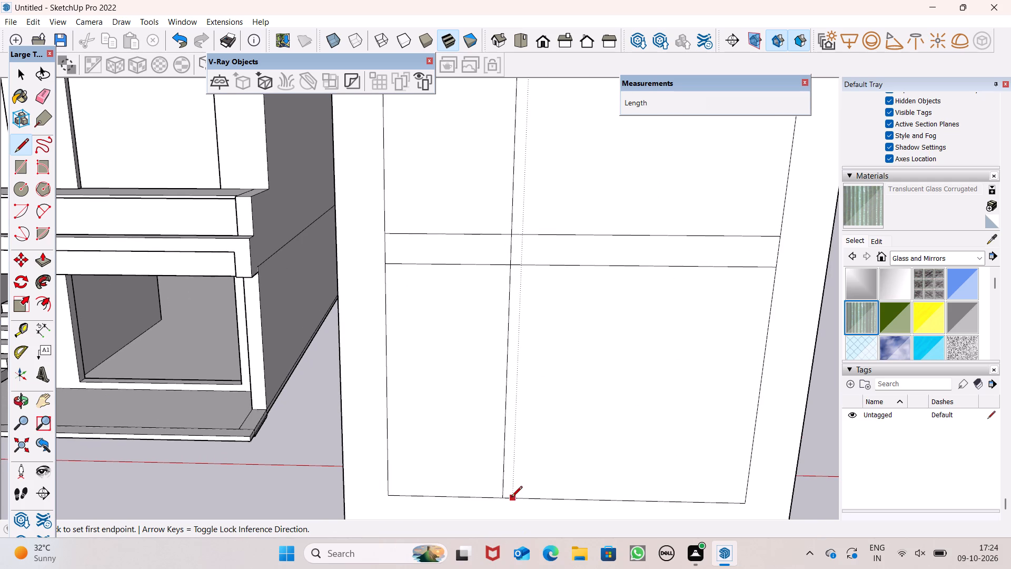
drag(512, 498, 511, 492)
scroll(472, 297, down, 3)
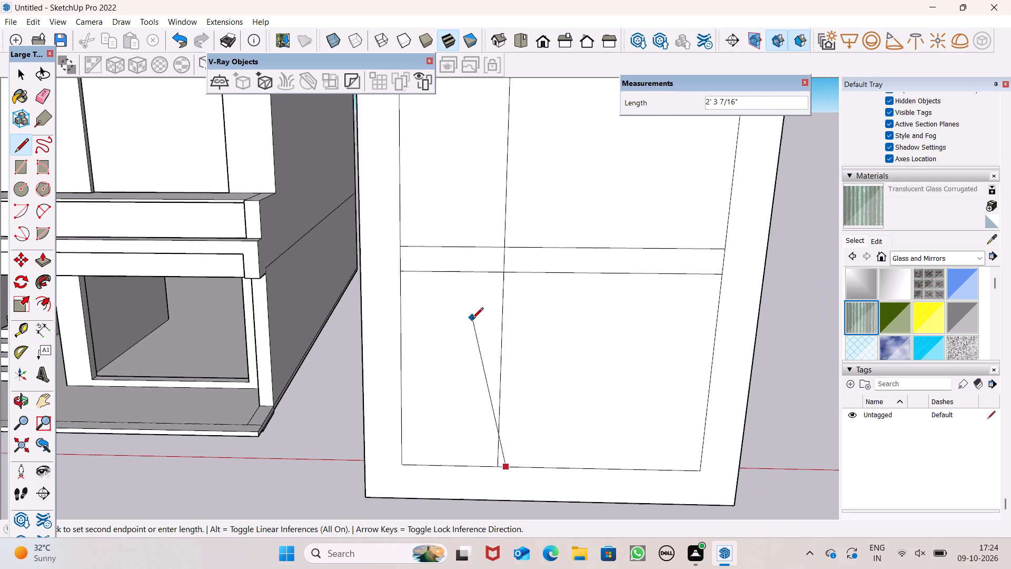
scroll(472, 319, down, 2)
scroll(501, 356, down, 9)
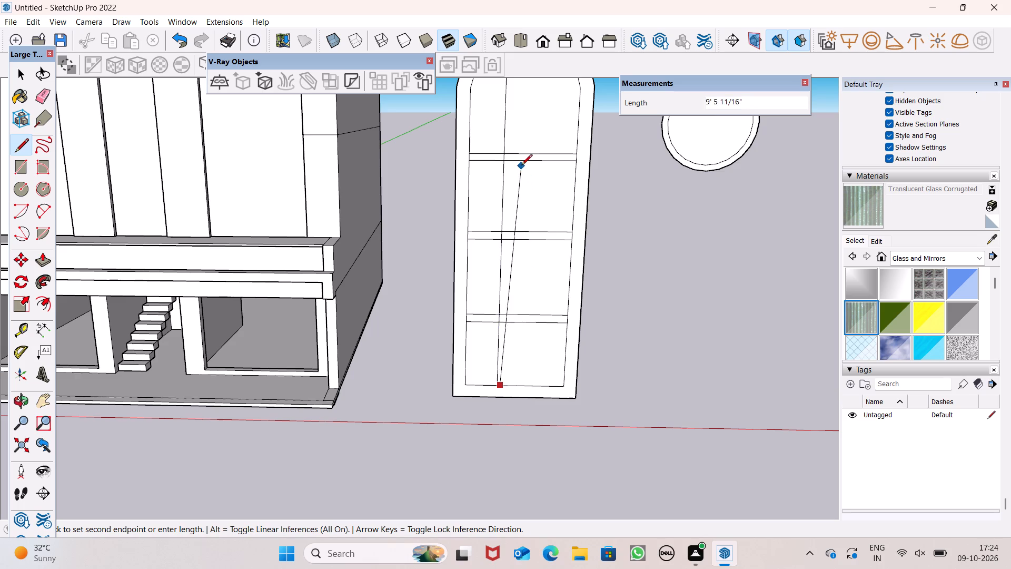
scroll(512, 138, down, 6)
scroll(523, 85, up, 6)
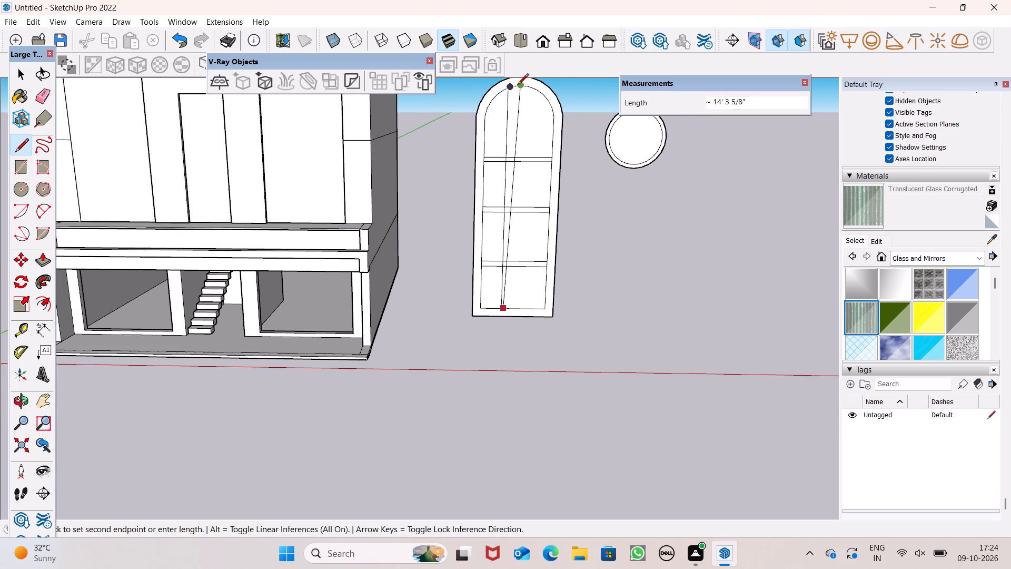
scroll(518, 85, up, 3)
scroll(518, 85, down, 1)
scroll(518, 85, up, 9)
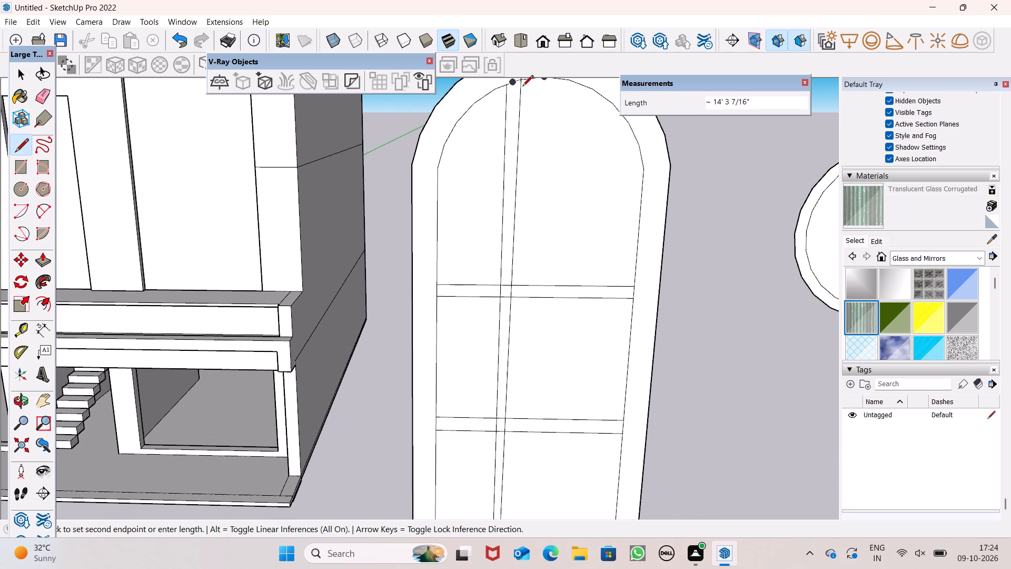
scroll(522, 85, up, 7)
scroll(498, 125, down, 6)
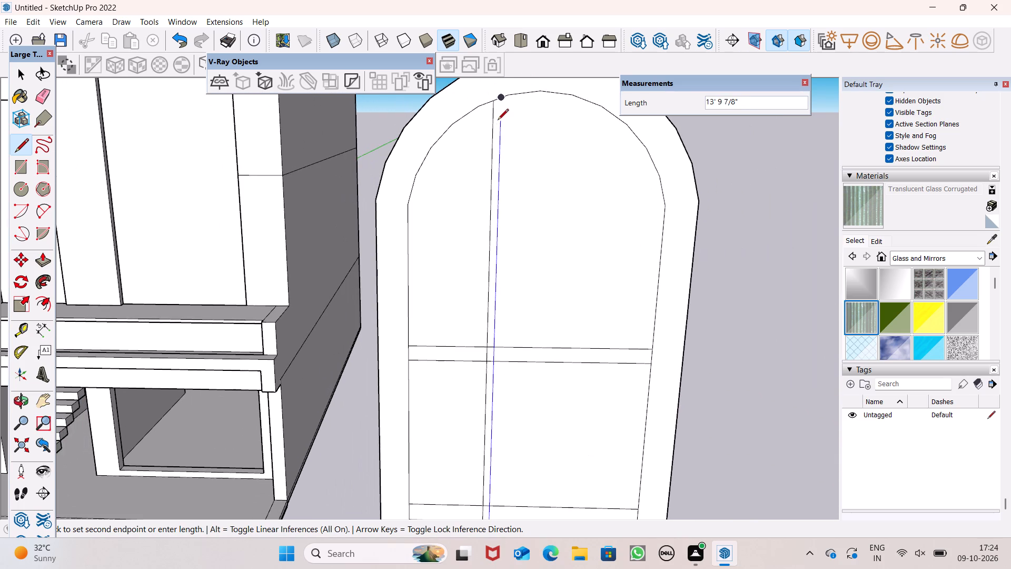
scroll(498, 103, up, 6)
click(507, 96)
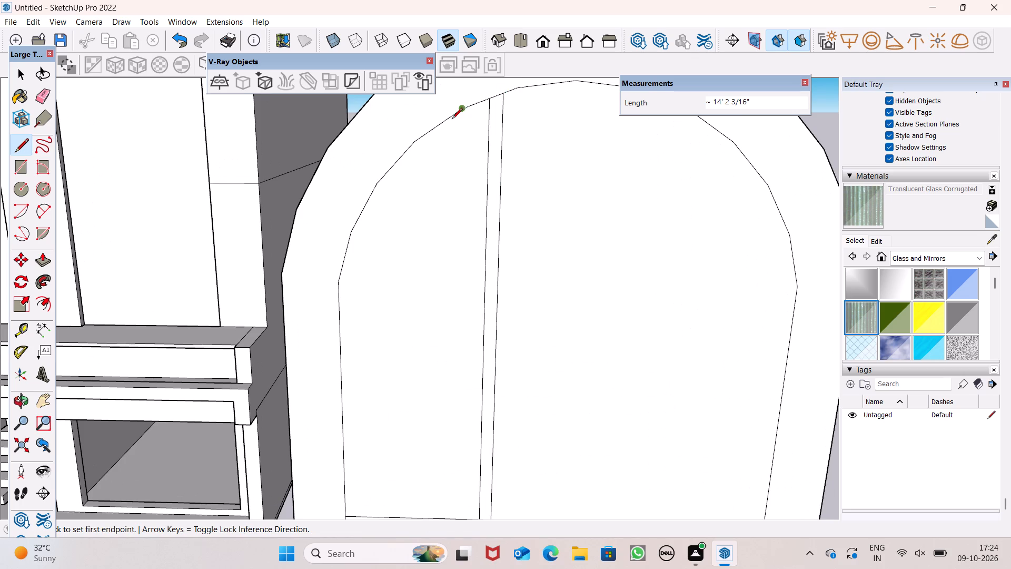
Draw a vertical line about 14' 3 1/16" long from the inner arch's crown down to the inner panel's bottom edge.
scroll(450, 122, down, 10)
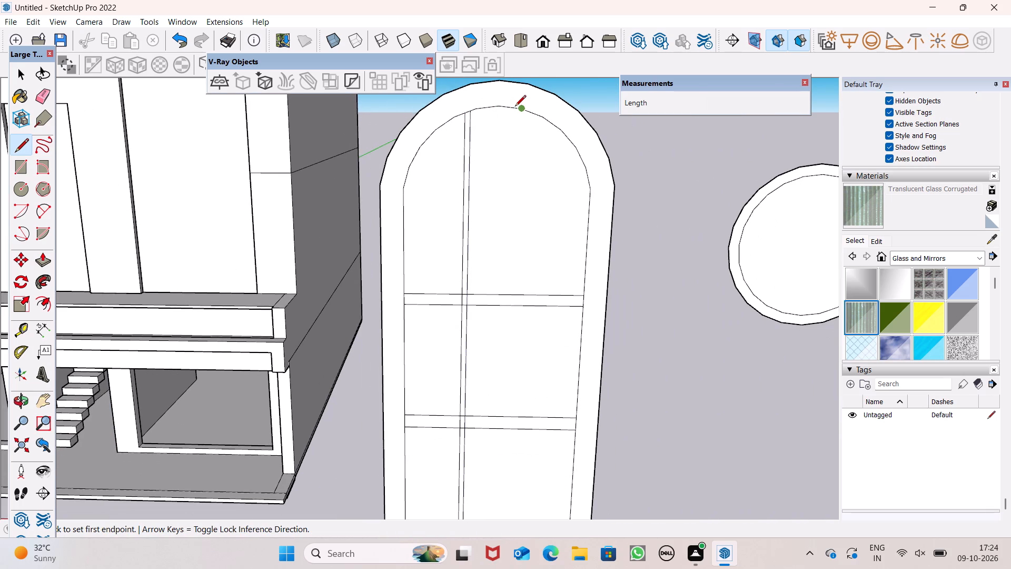
scroll(501, 113, up, 2)
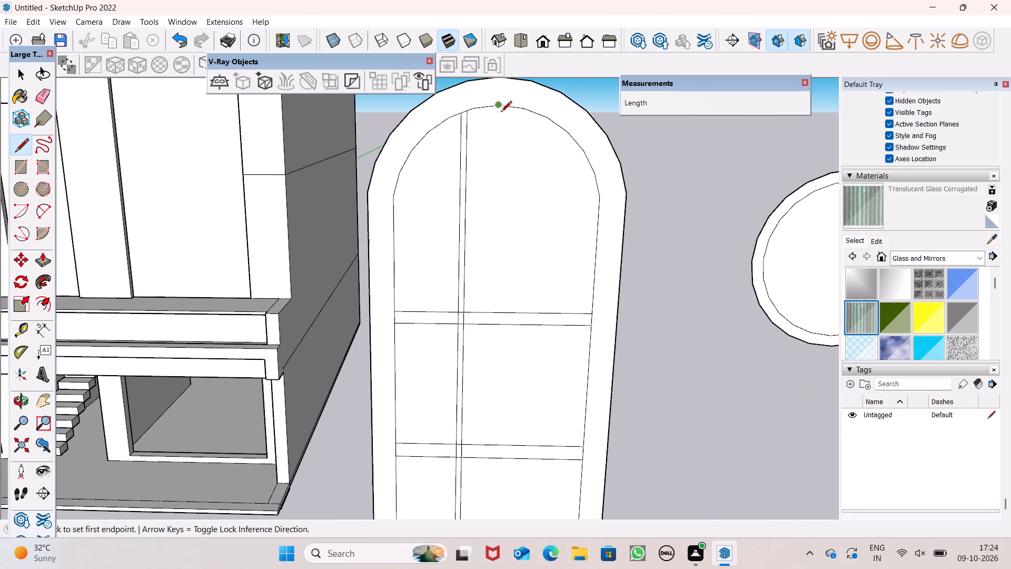
click(513, 105)
scroll(506, 161, down, 8)
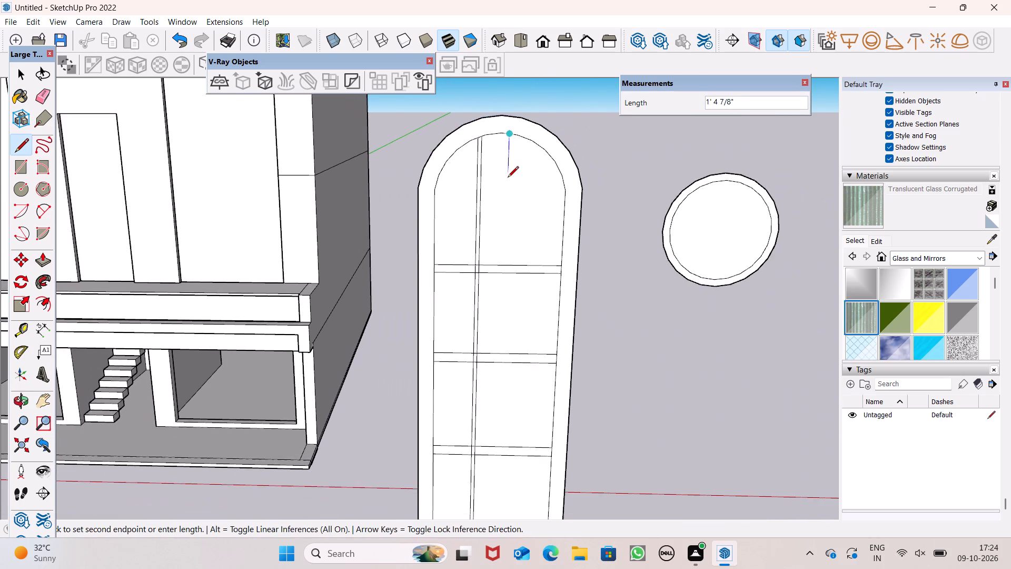
scroll(508, 178, down, 3)
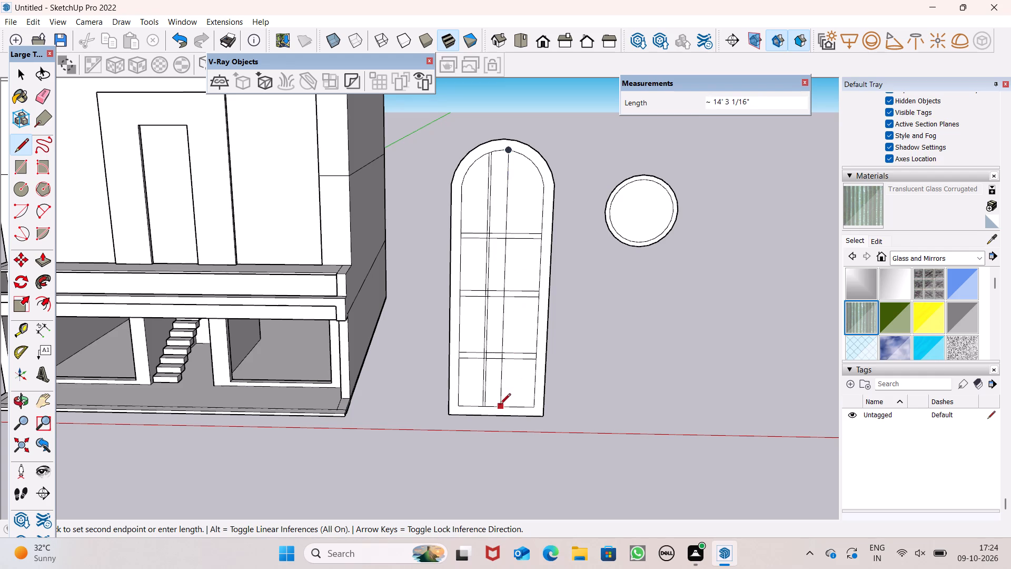
scroll(506, 405, up, 5)
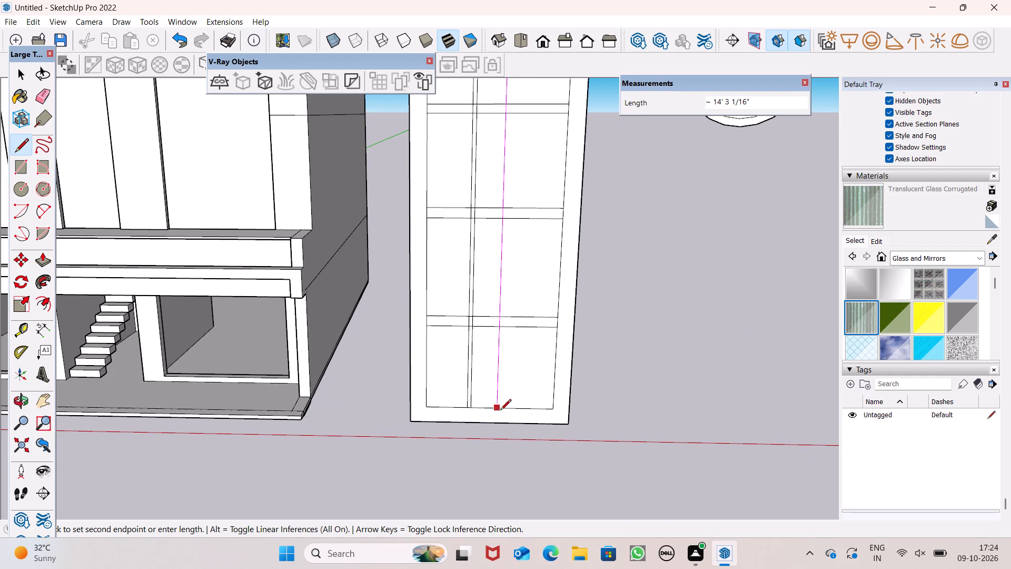
click(499, 410)
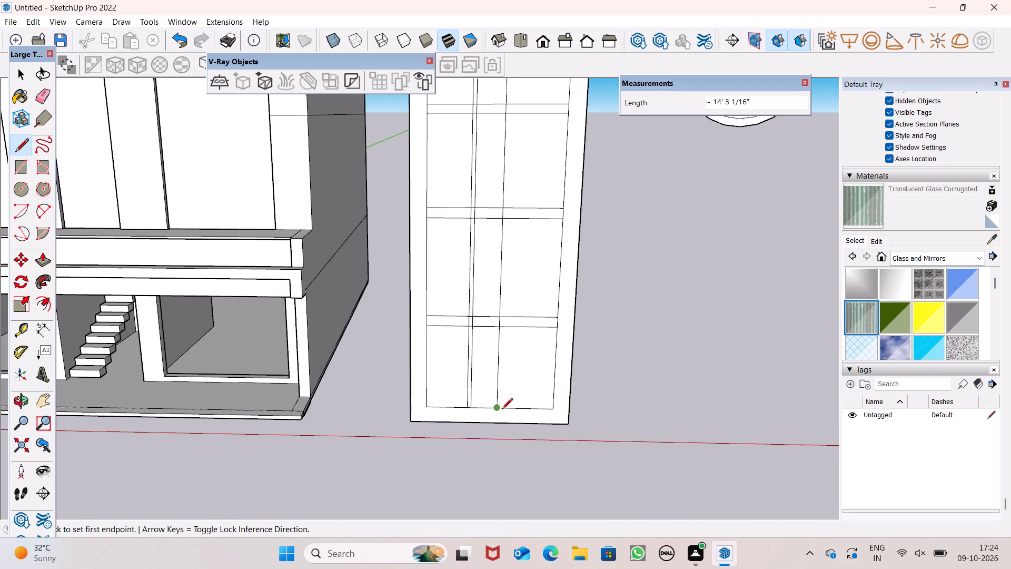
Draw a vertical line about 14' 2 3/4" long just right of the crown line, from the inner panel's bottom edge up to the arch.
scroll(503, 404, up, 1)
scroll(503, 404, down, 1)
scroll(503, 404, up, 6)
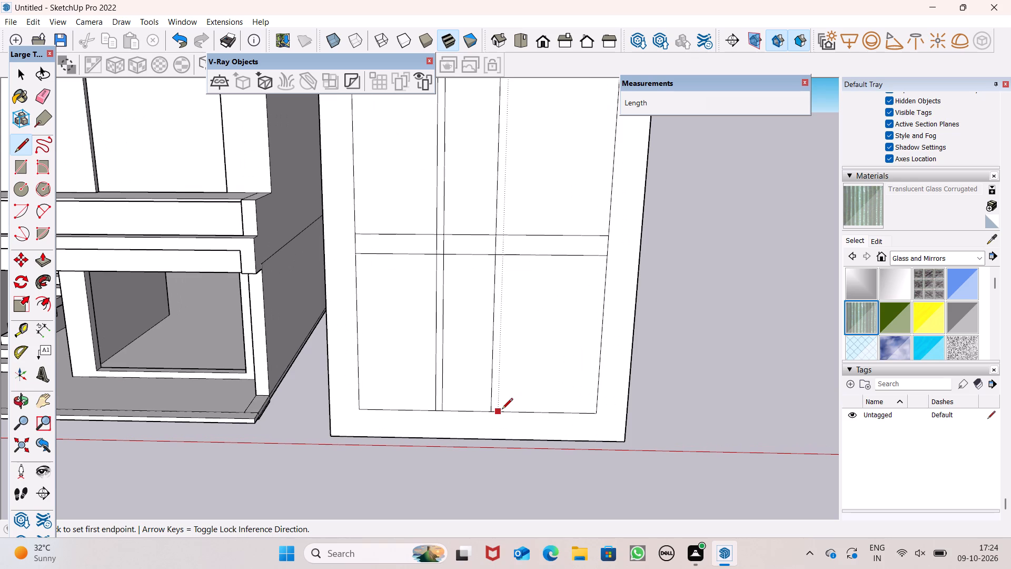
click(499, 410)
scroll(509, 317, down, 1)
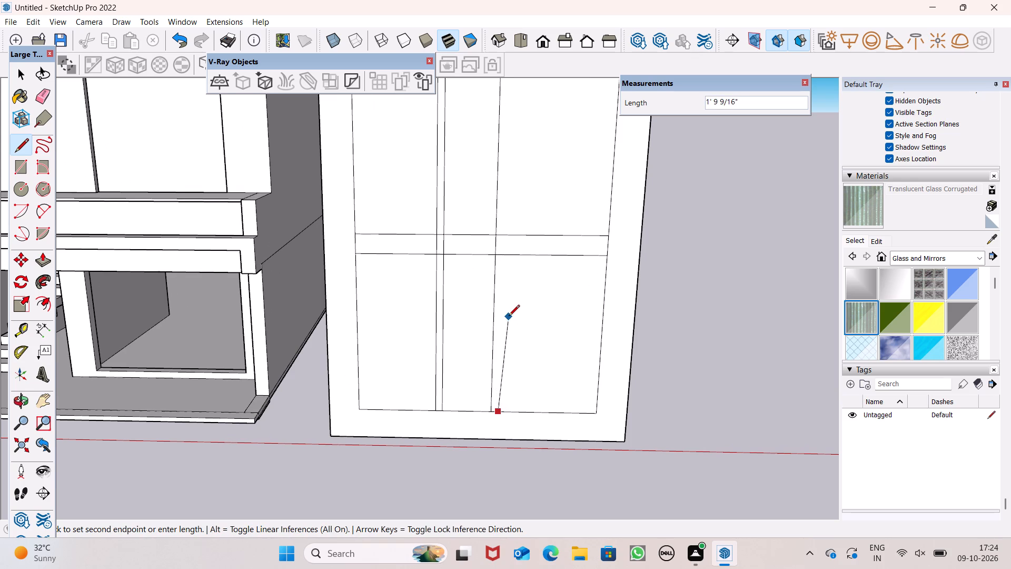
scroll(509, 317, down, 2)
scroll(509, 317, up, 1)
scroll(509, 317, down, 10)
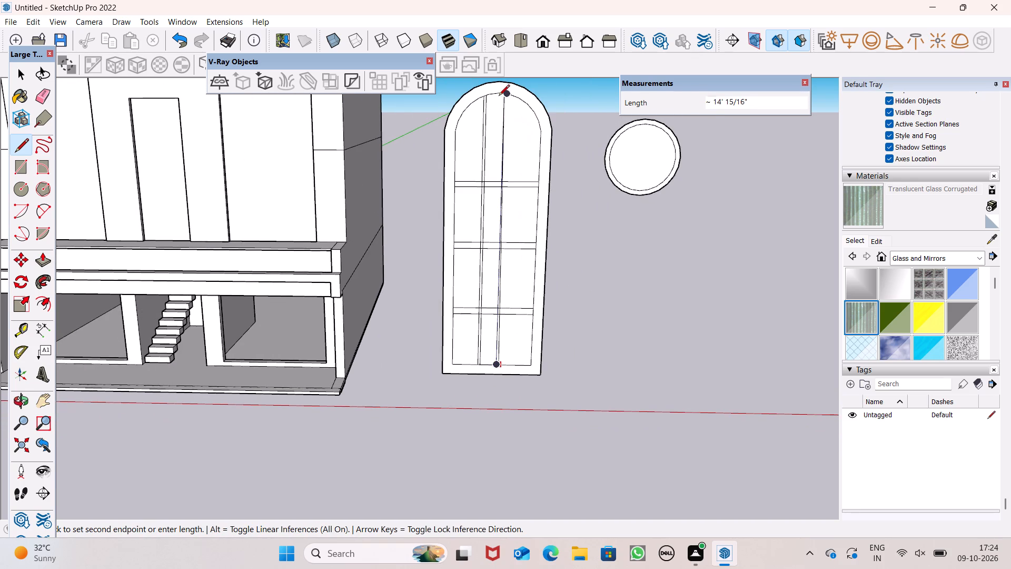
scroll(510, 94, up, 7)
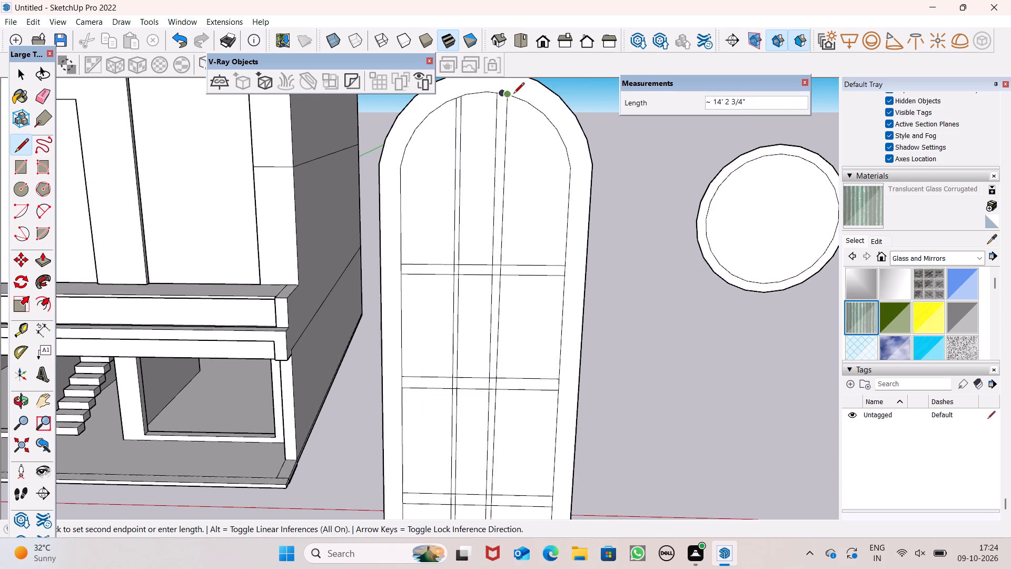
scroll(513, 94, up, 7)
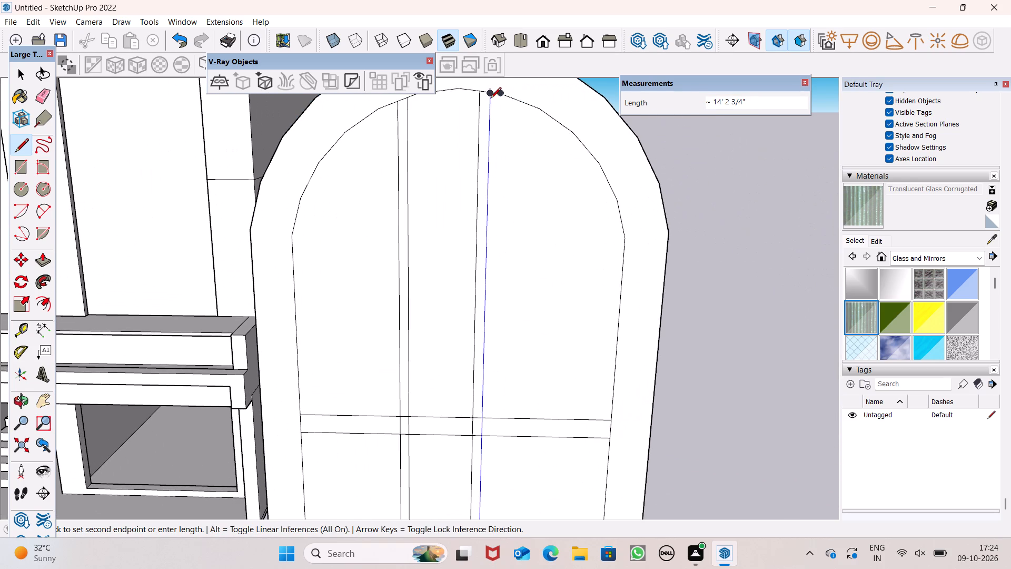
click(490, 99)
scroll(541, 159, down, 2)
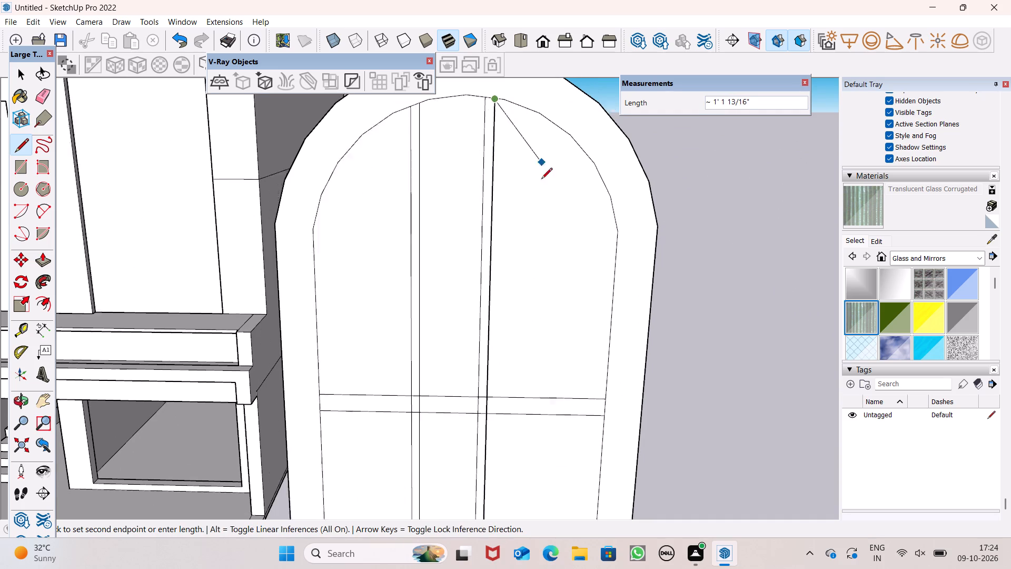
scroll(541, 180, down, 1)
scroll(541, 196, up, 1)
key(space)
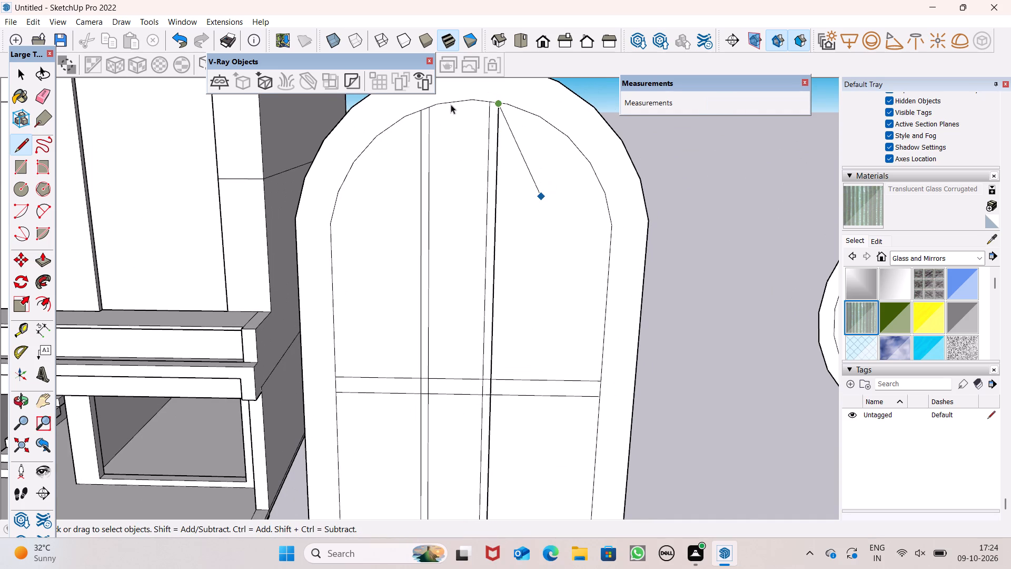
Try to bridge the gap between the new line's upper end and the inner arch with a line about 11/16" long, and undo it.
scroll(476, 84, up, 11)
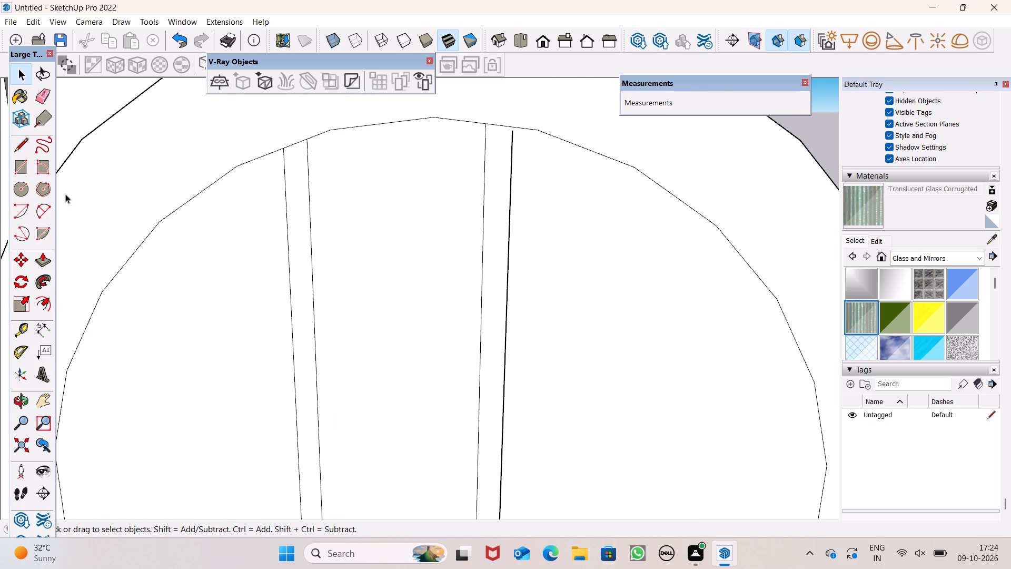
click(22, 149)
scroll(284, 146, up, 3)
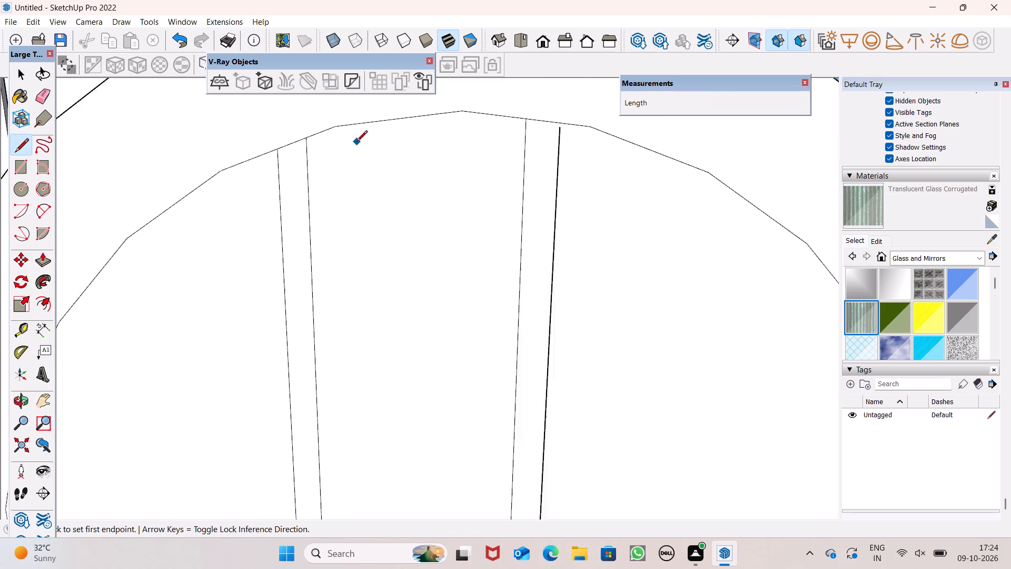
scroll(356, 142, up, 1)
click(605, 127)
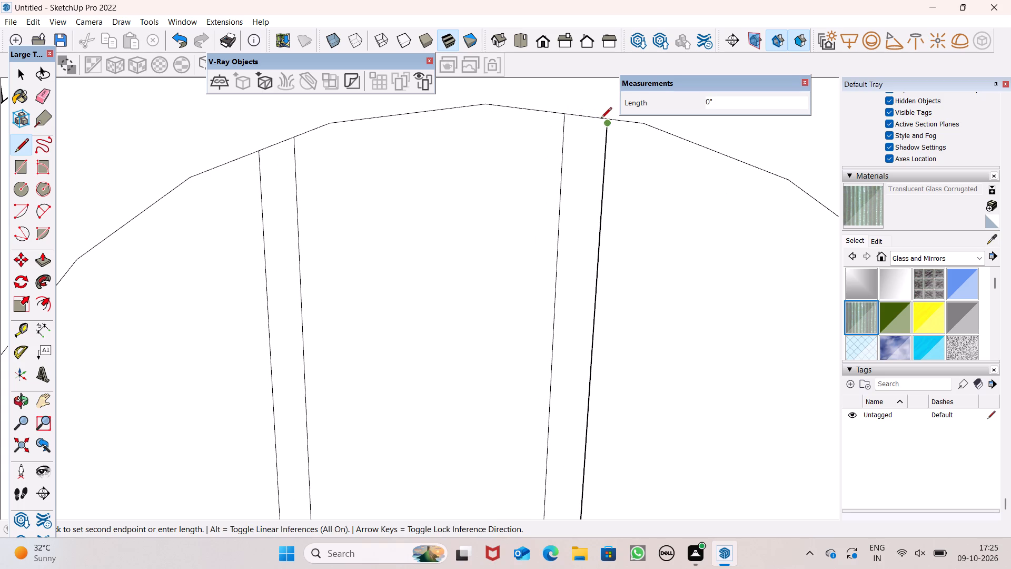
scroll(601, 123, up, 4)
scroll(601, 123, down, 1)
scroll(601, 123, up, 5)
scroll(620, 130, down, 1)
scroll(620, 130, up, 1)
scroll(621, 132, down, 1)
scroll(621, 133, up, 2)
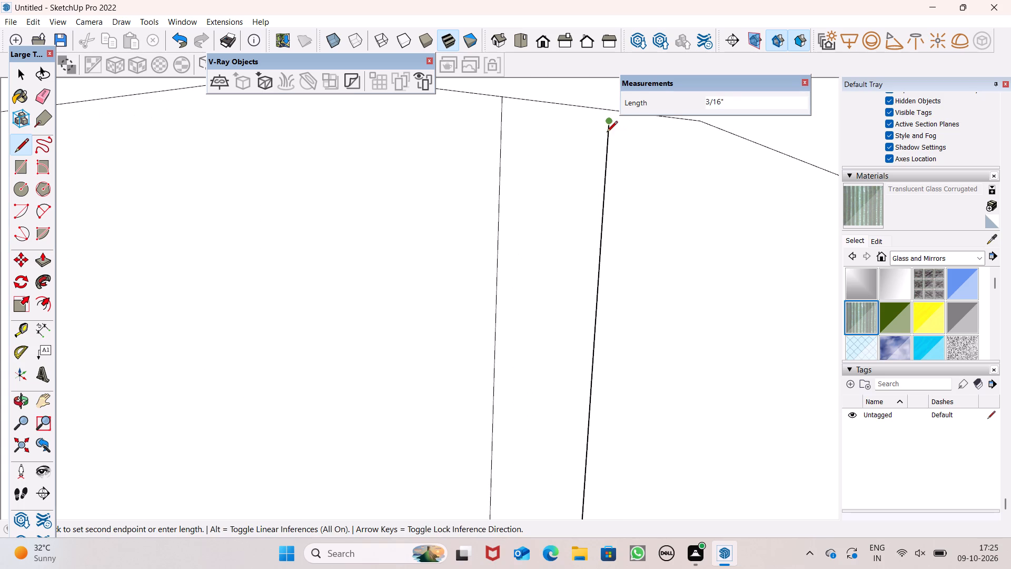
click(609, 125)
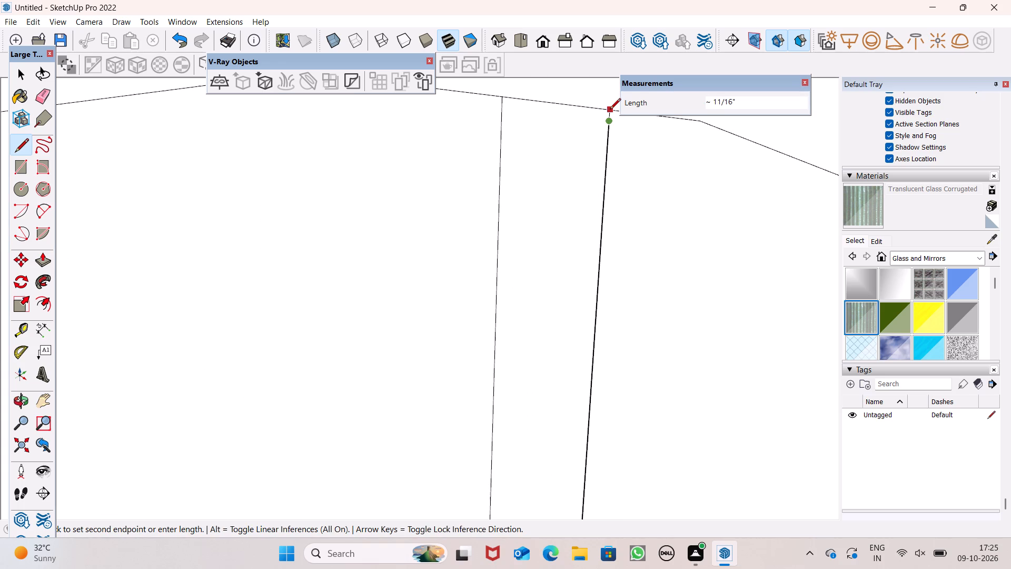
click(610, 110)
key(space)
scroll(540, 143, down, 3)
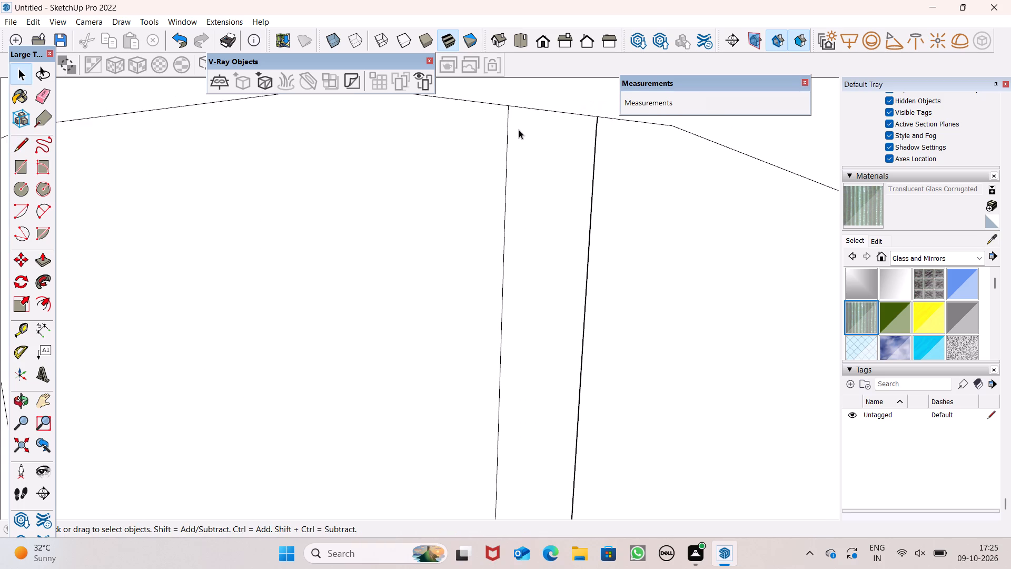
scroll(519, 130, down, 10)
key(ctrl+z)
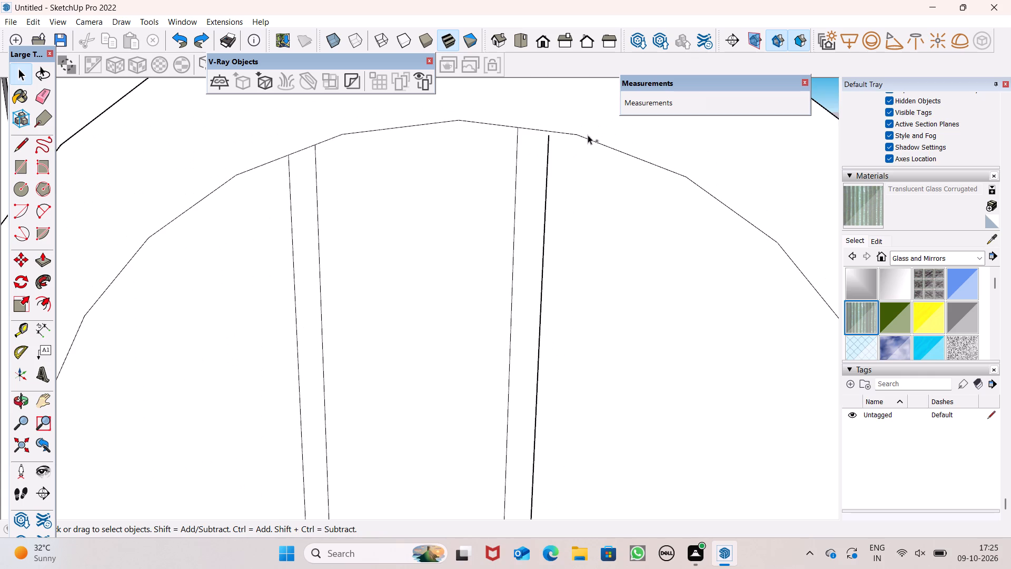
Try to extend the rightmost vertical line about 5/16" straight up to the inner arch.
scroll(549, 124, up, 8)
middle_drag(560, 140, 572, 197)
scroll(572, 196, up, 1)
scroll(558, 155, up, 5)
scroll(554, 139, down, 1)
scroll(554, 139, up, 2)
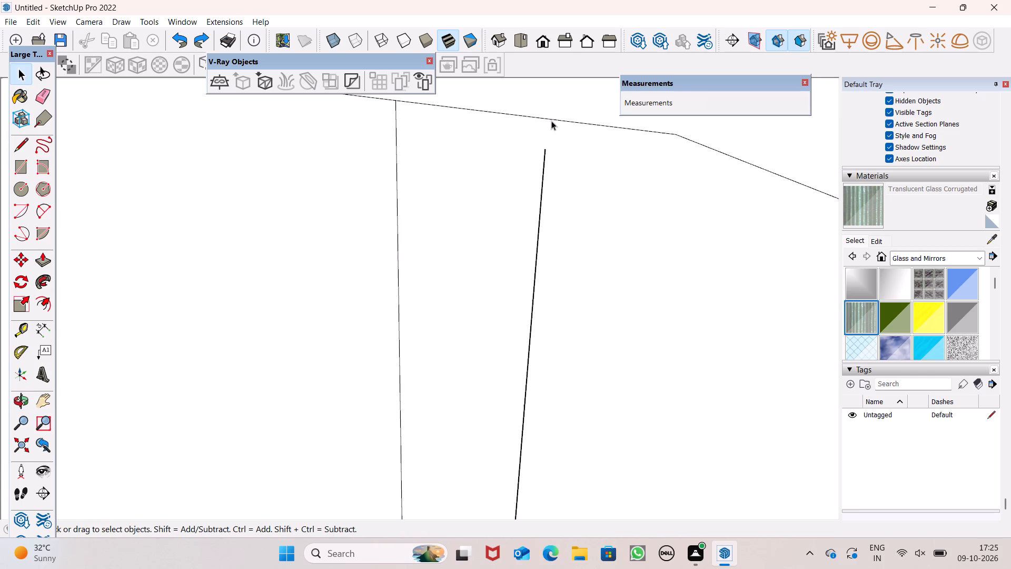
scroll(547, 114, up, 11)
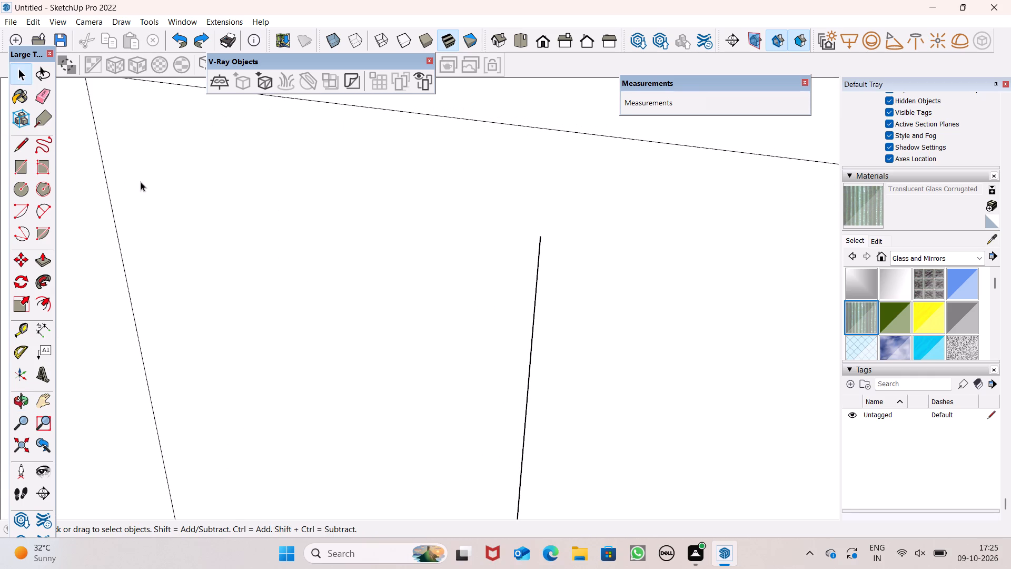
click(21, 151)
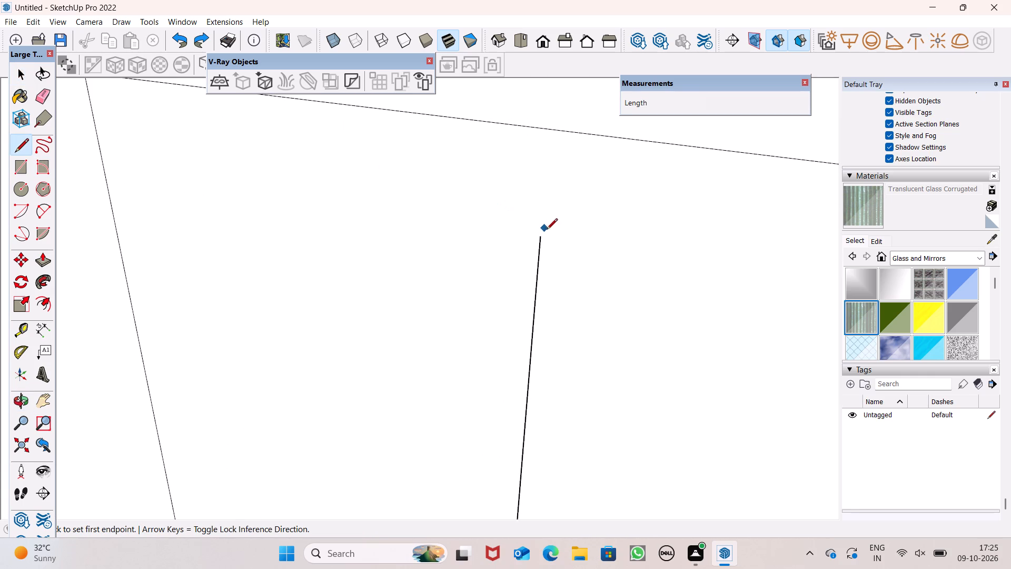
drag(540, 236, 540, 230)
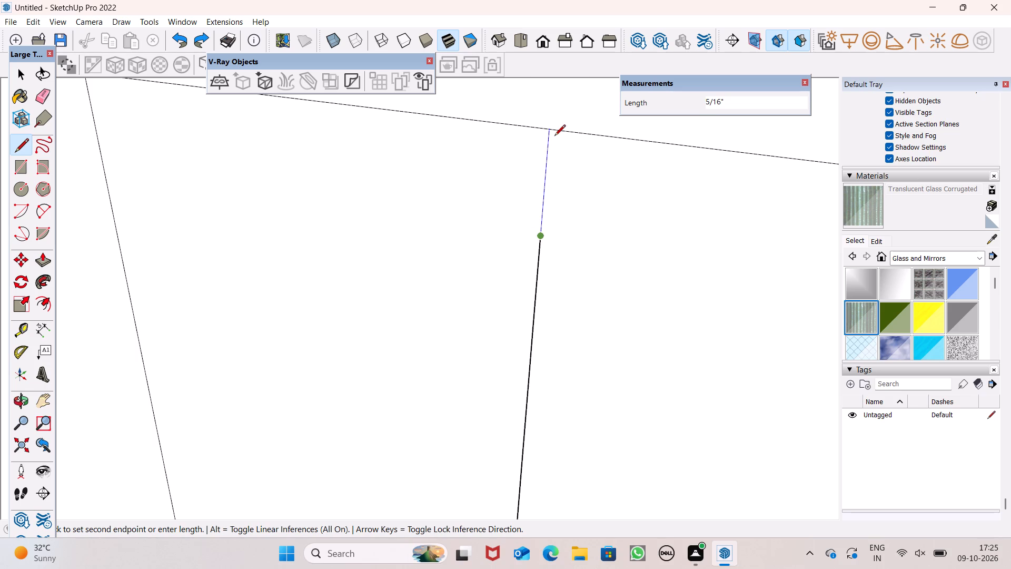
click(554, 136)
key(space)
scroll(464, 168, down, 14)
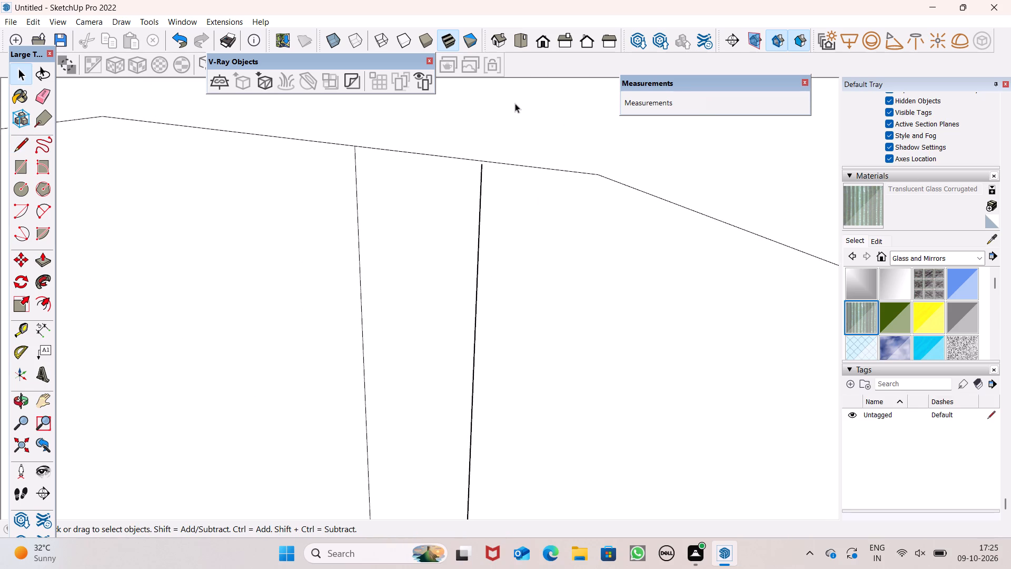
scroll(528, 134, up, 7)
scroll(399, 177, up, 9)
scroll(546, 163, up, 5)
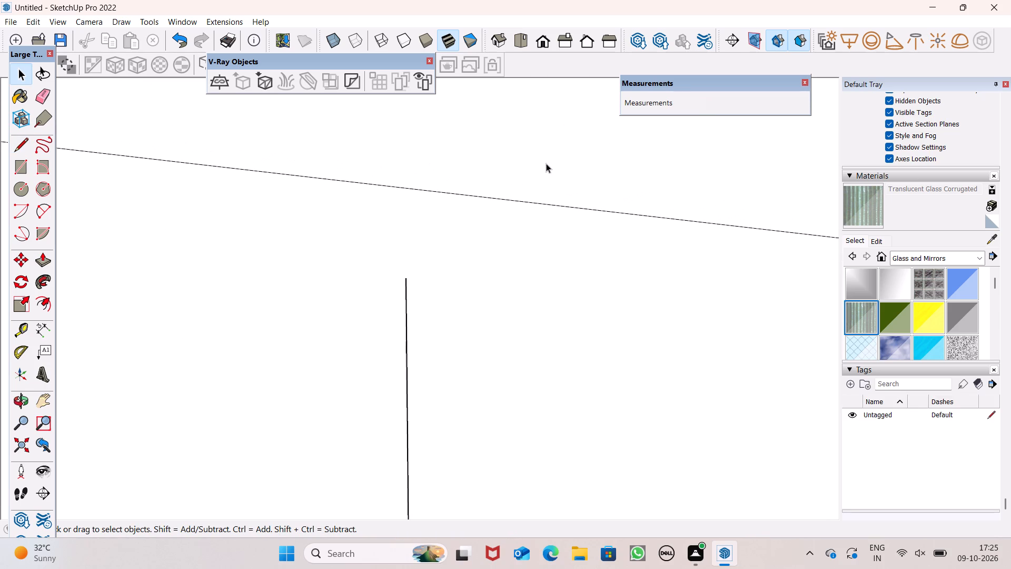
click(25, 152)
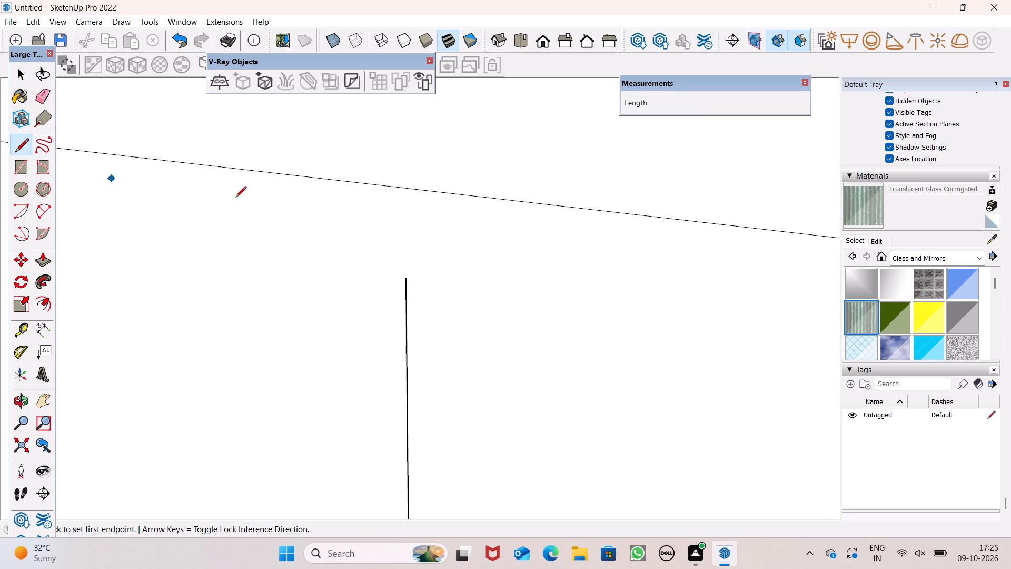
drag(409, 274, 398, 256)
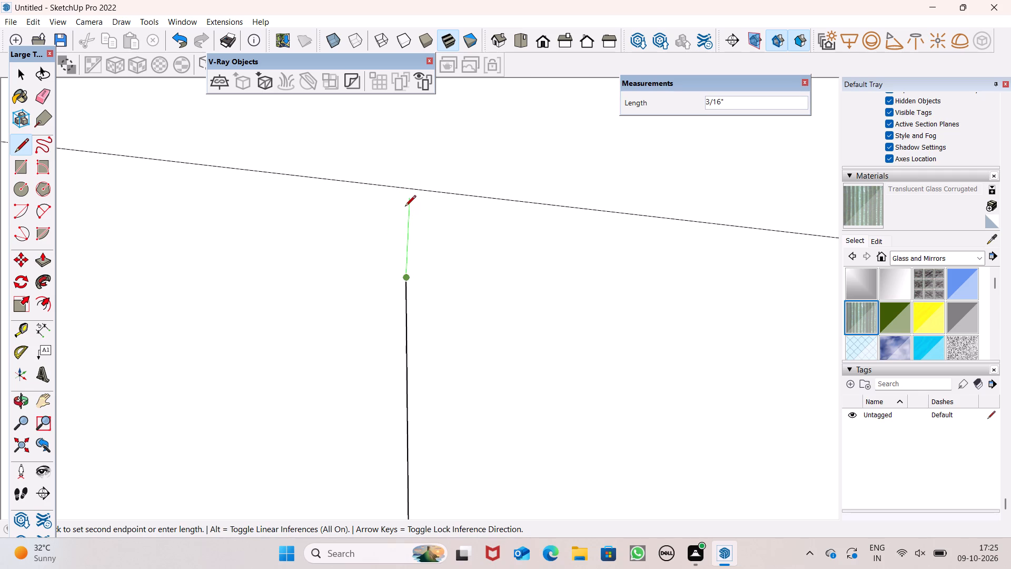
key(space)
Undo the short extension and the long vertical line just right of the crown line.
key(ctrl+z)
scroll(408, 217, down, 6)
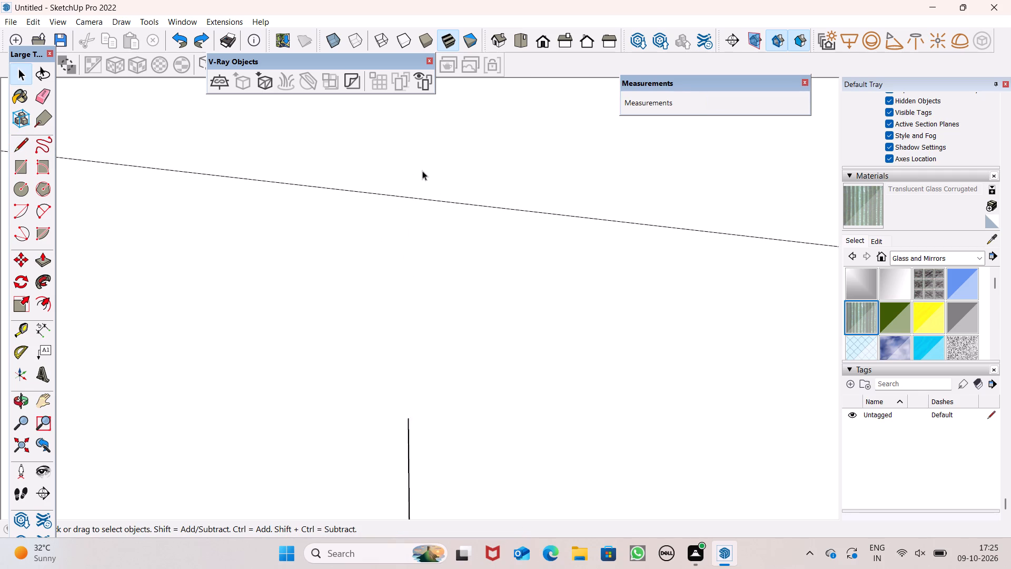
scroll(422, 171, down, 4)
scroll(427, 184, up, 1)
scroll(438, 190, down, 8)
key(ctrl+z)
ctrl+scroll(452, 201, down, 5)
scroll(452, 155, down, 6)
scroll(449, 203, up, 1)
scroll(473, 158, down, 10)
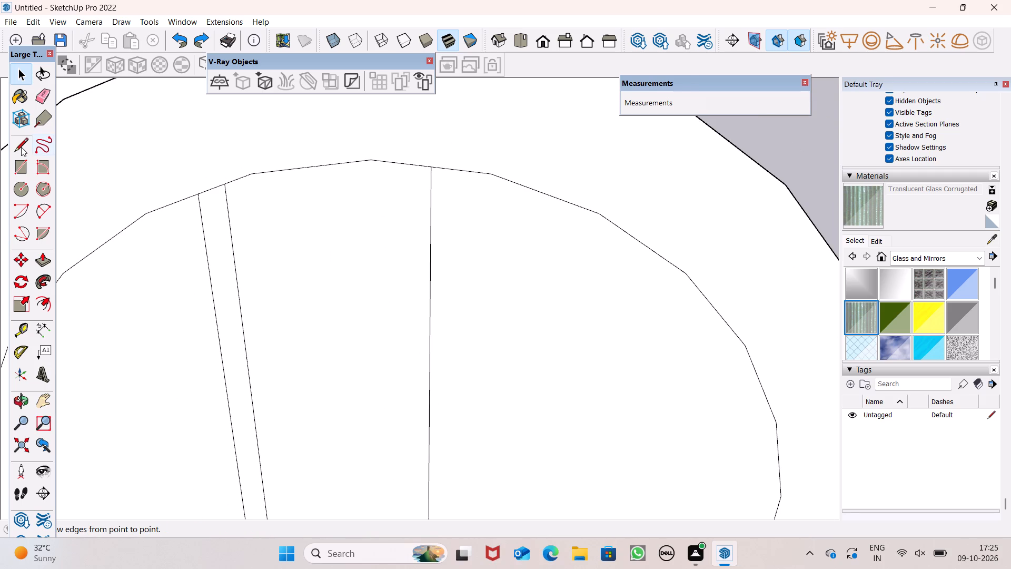
Draw a vertical line about 14' 2 7/8" long just right of the crown line, from the inner arch down to the inner panel's bottom edge.
click(21, 147)
click(458, 173)
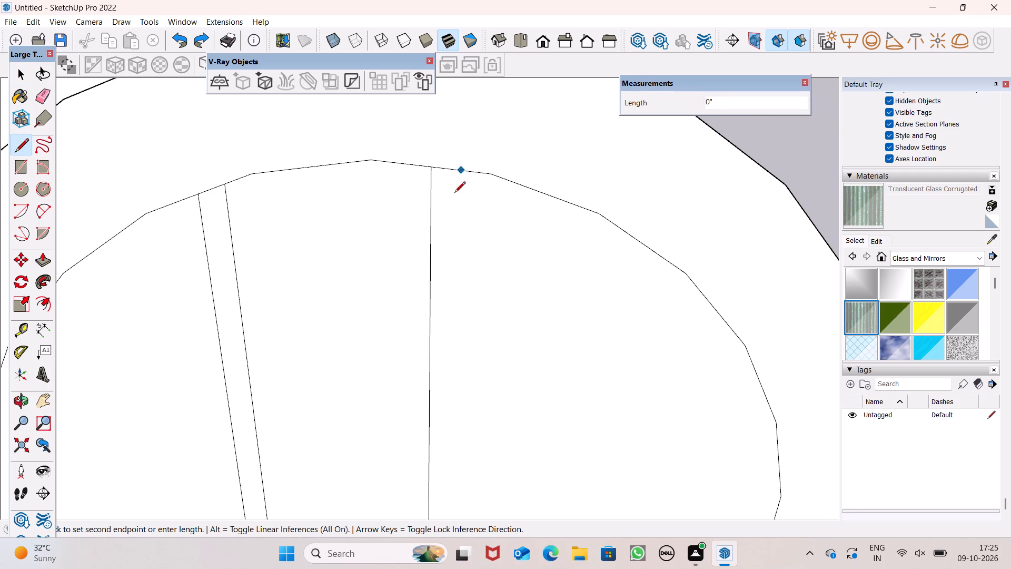
scroll(455, 229, down, 20)
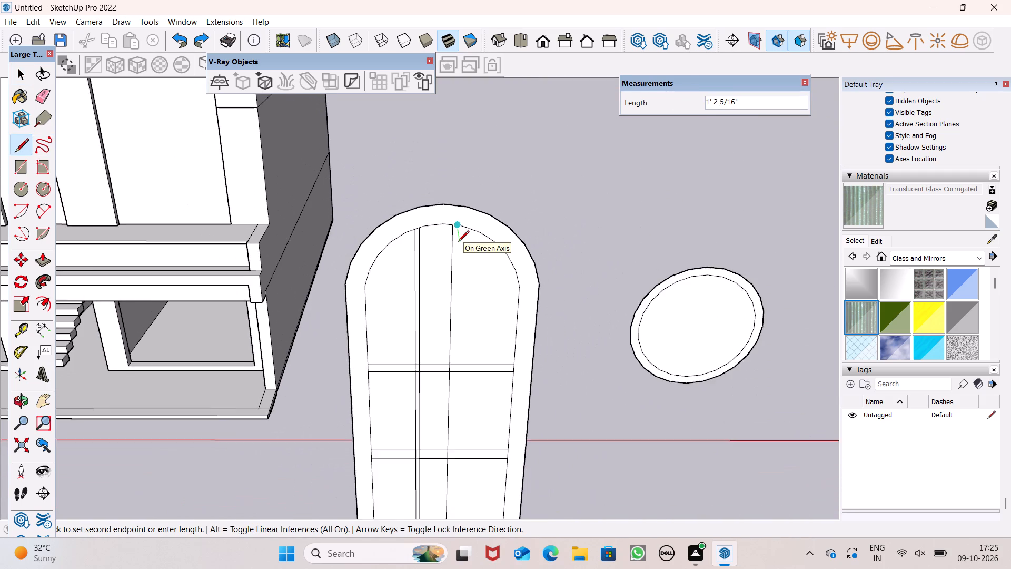
scroll(458, 242, down, 4)
scroll(458, 242, up, 1)
scroll(460, 250, down, 3)
scroll(439, 468, up, 7)
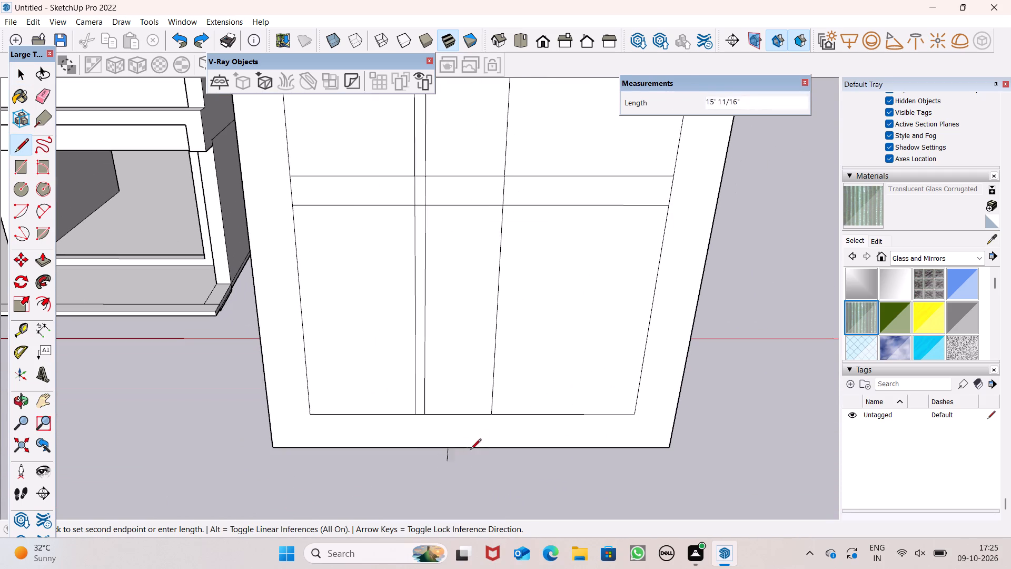
click(507, 417)
key(space)
scroll(502, 458, down, 8)
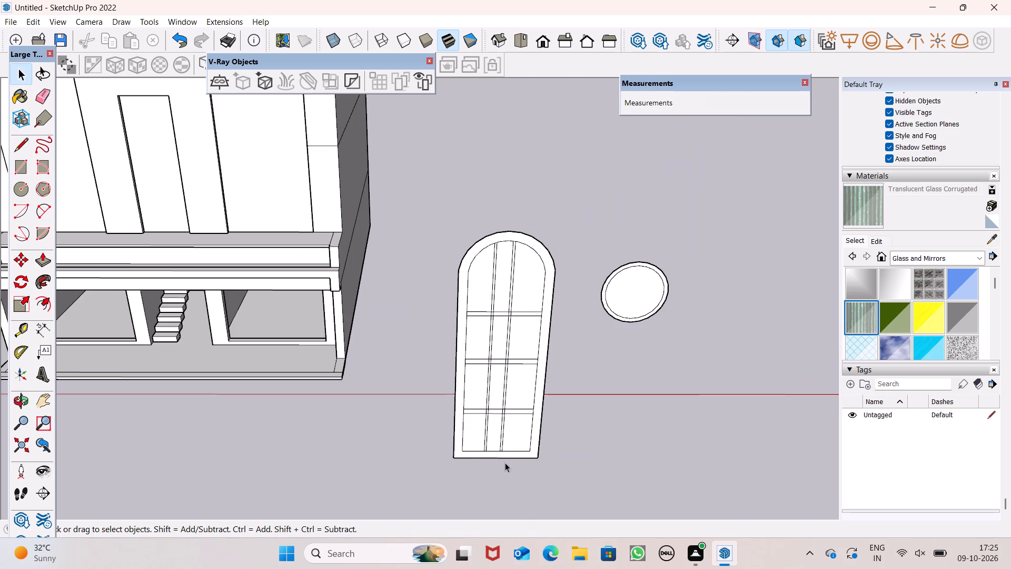
Delete the inner circular face of the separate ring beside the door.
scroll(537, 415, up, 1)
scroll(537, 415, down, 1)
scroll(537, 415, up, 3)
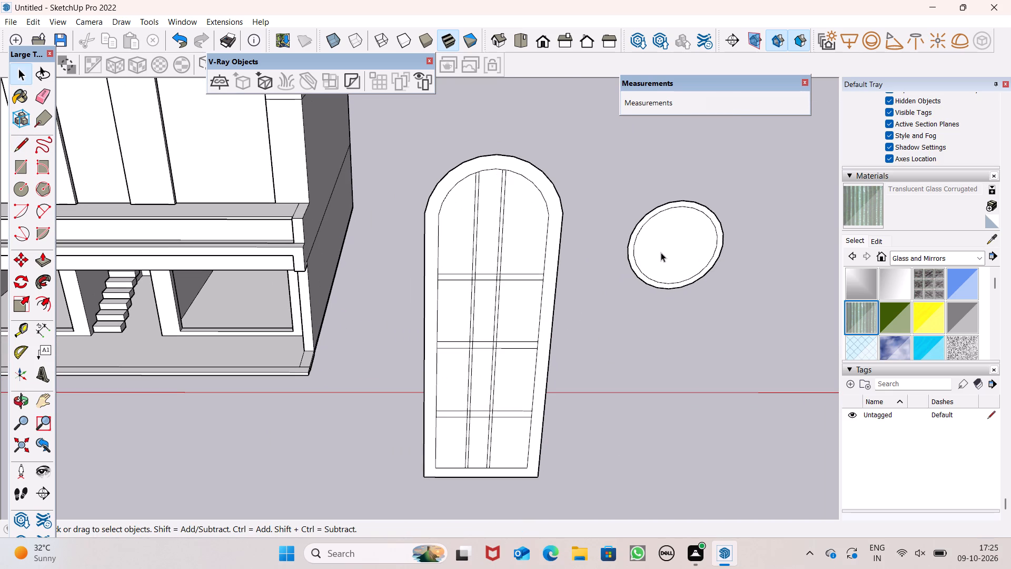
click(661, 252)
click(670, 311)
scroll(667, 294, up, 2)
scroll(667, 294, down, 1)
scroll(667, 294, up, 2)
click(655, 249)
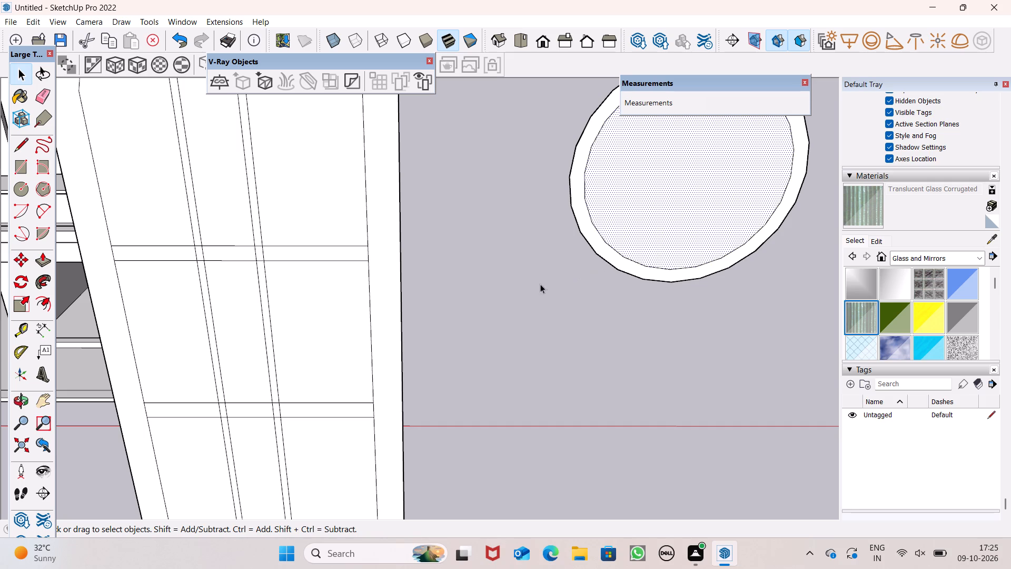
key(Delete)
Make a group from the separate ring's face and all its edges.
scroll(554, 294, down, 3)
scroll(676, 263, up, 5)
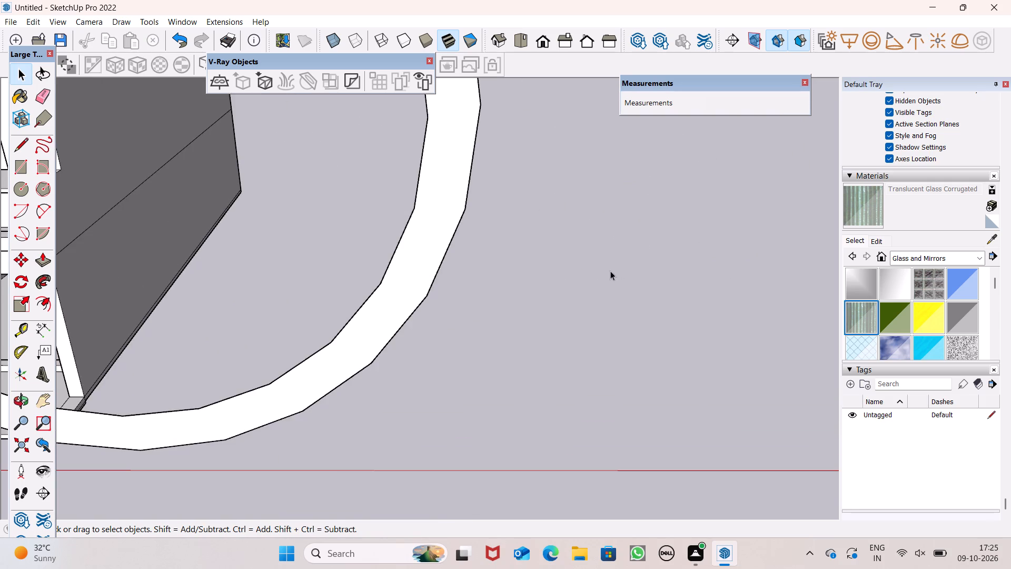
scroll(588, 273, down, 3)
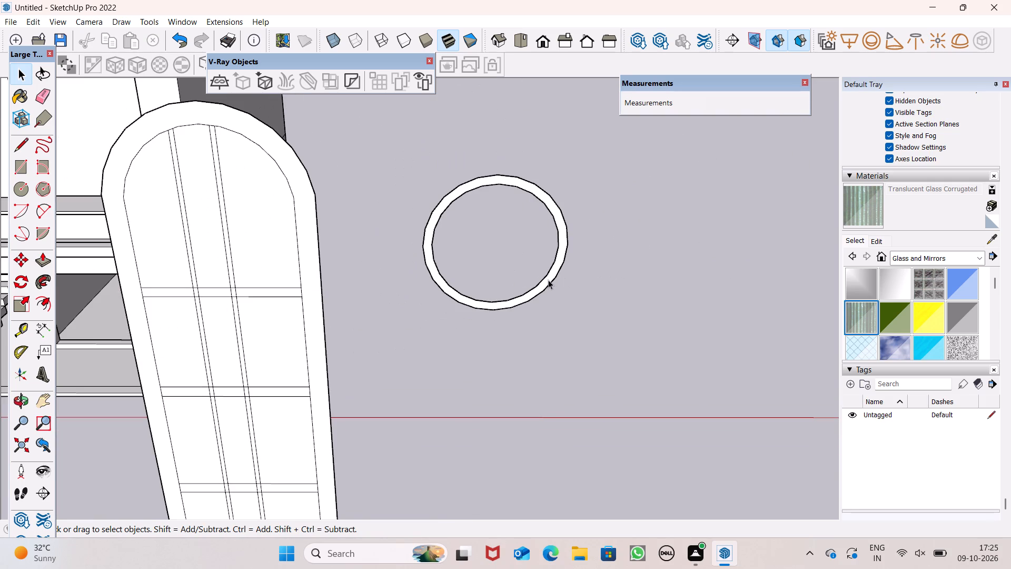
scroll(548, 280, up, 3)
click(548, 280)
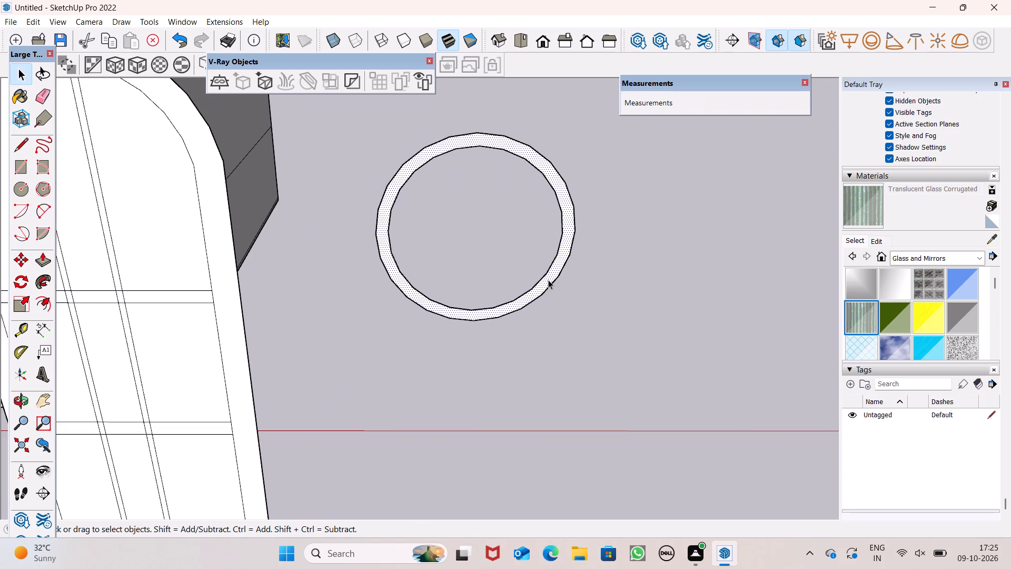
click(548, 280)
double_click(549, 280)
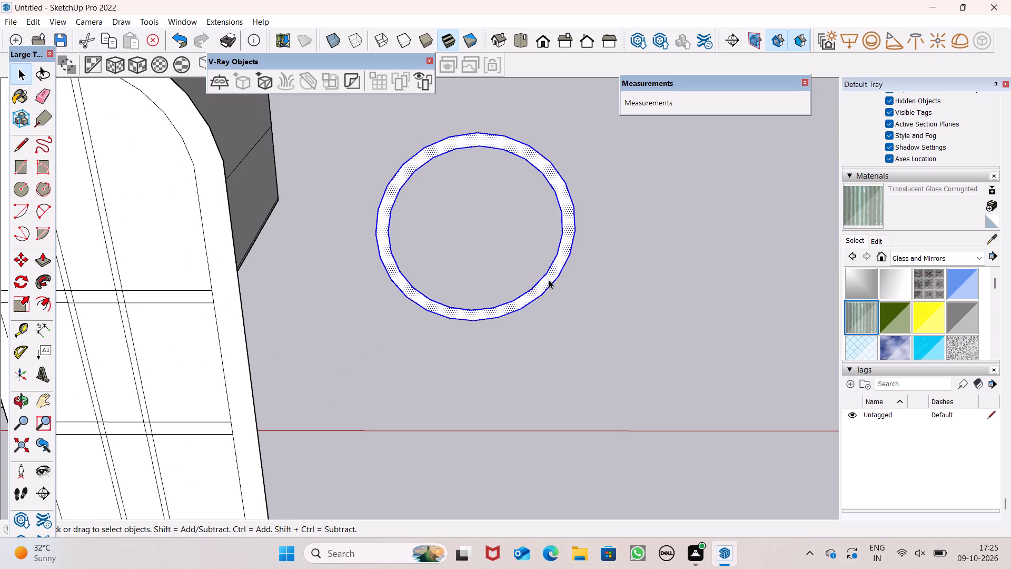
right_drag(543, 278, 539, 278)
click(597, 123)
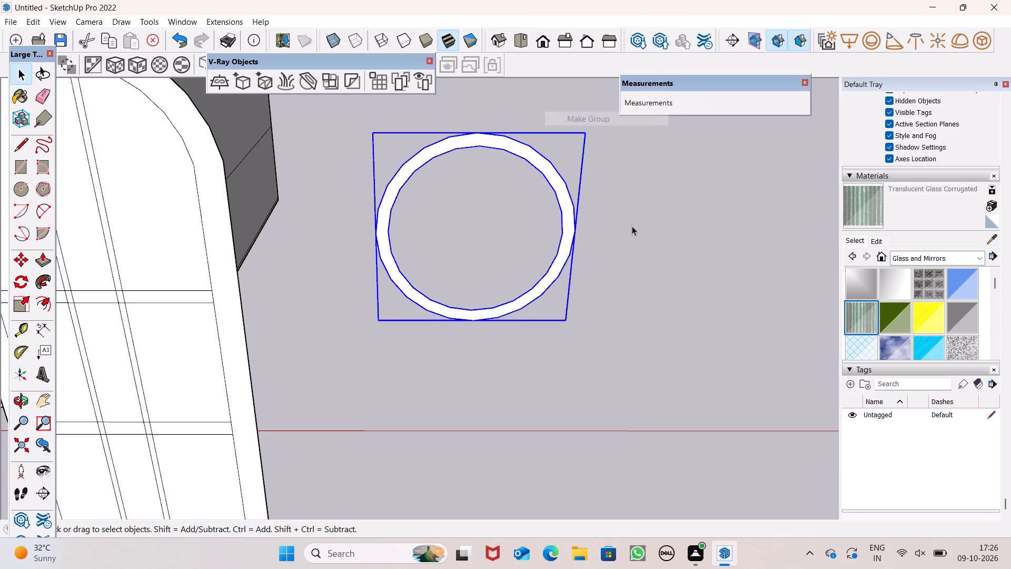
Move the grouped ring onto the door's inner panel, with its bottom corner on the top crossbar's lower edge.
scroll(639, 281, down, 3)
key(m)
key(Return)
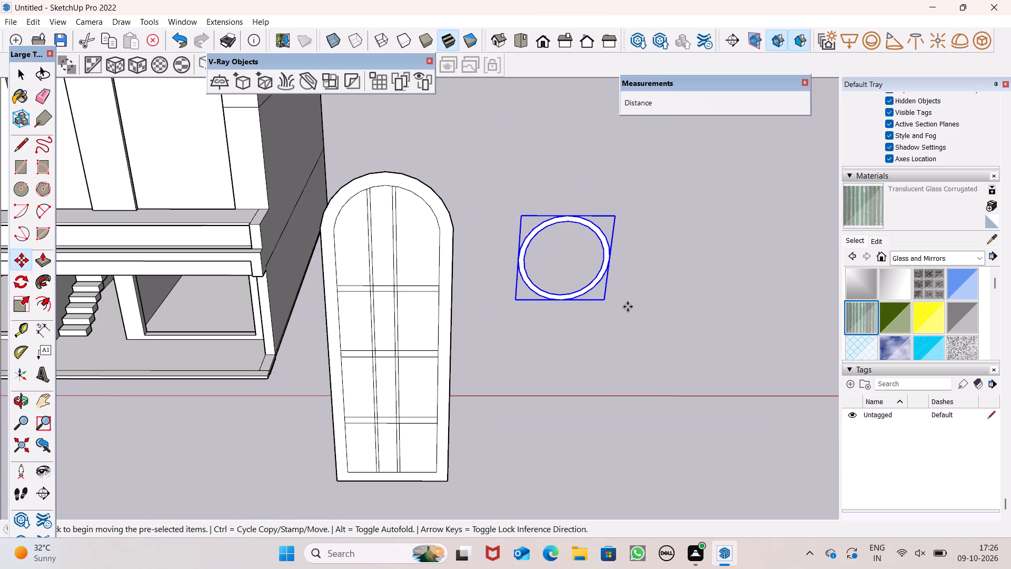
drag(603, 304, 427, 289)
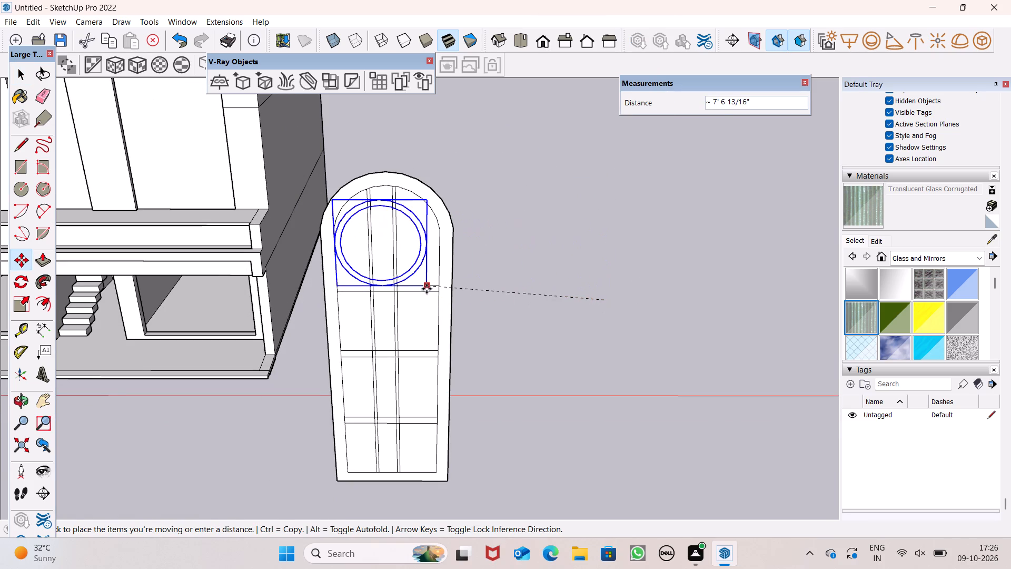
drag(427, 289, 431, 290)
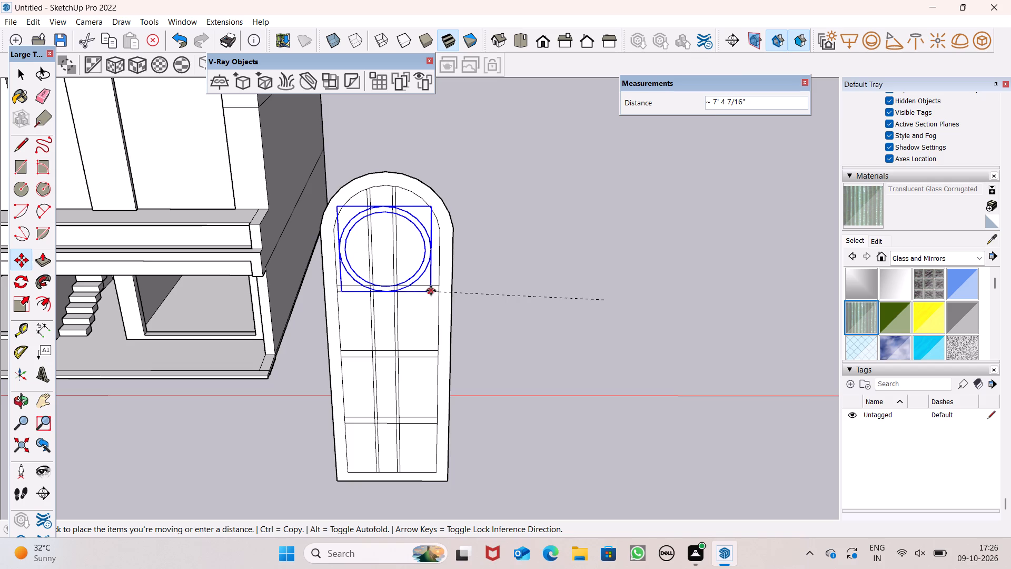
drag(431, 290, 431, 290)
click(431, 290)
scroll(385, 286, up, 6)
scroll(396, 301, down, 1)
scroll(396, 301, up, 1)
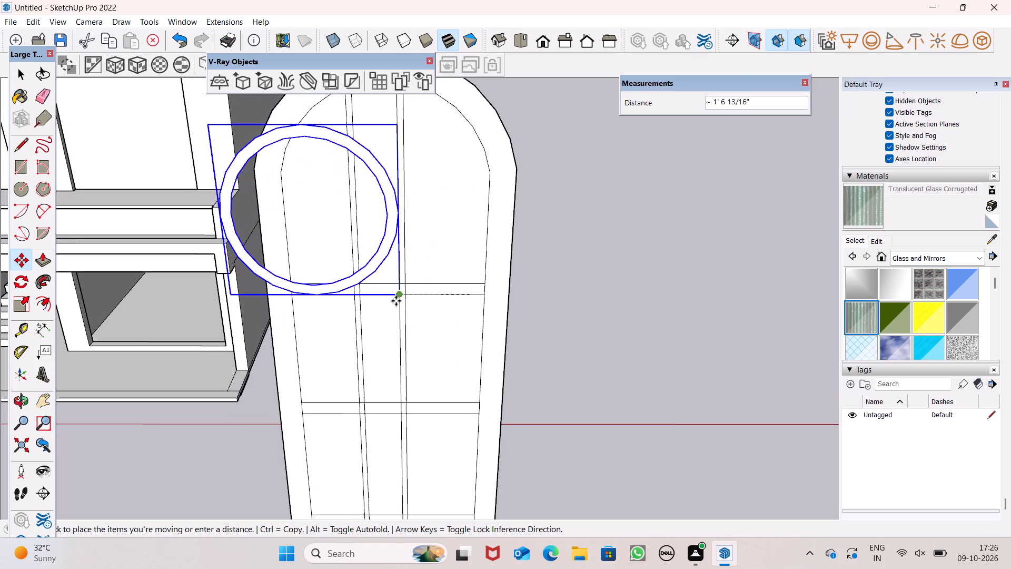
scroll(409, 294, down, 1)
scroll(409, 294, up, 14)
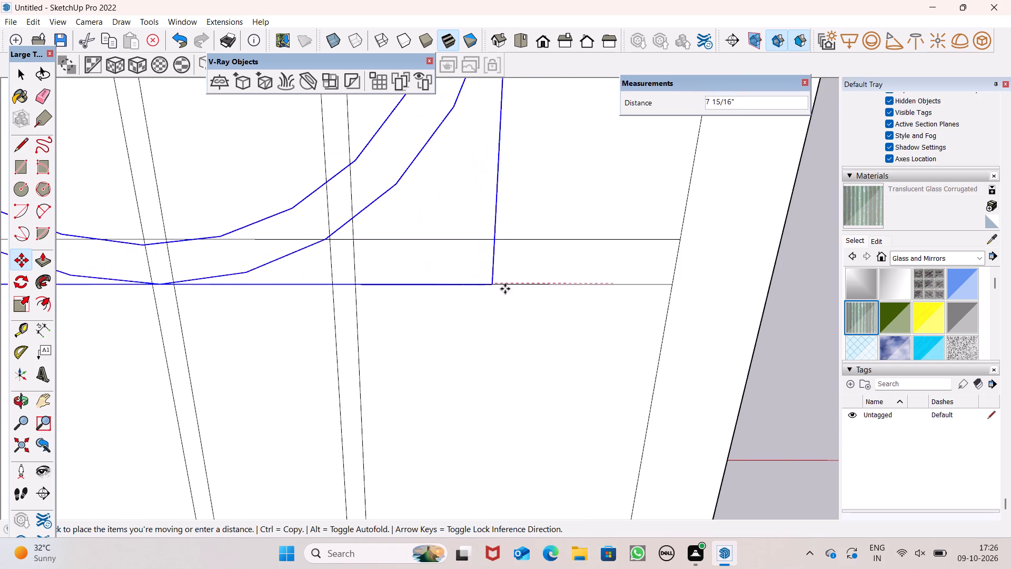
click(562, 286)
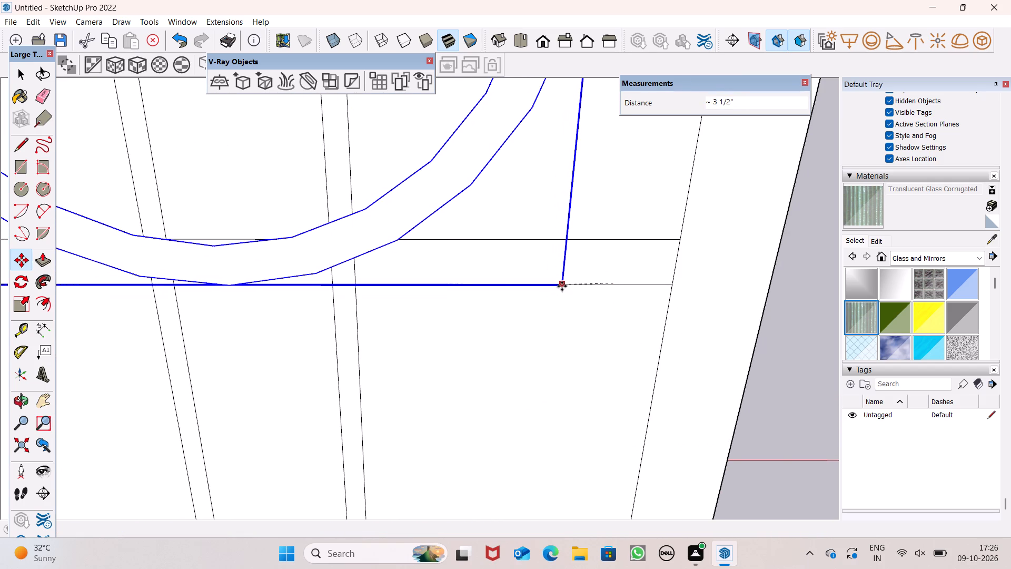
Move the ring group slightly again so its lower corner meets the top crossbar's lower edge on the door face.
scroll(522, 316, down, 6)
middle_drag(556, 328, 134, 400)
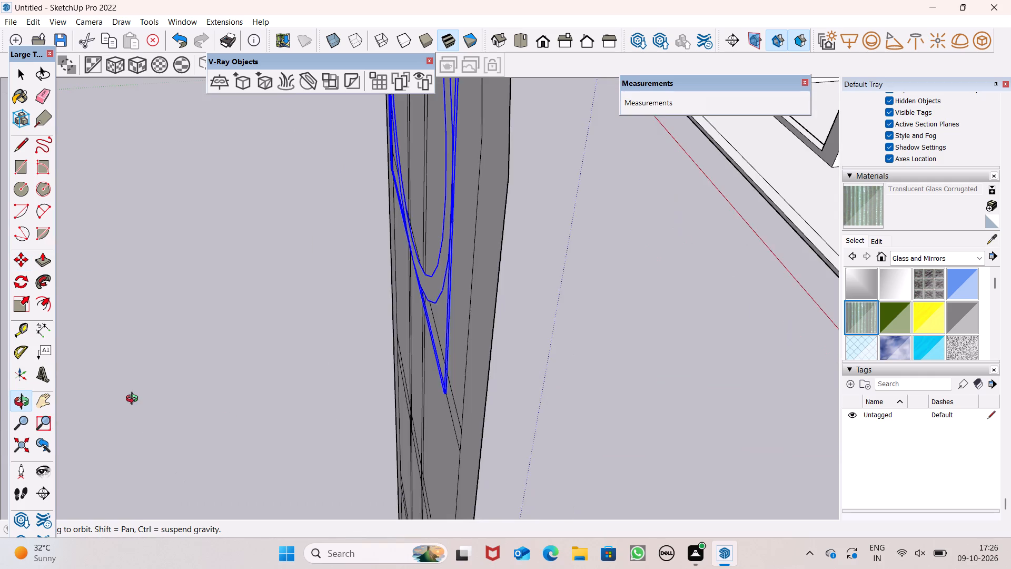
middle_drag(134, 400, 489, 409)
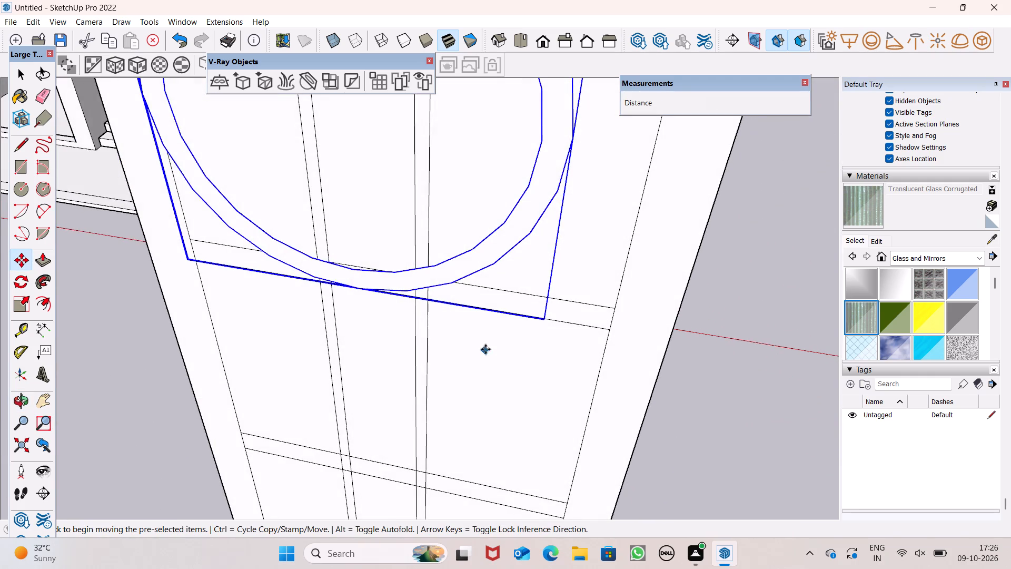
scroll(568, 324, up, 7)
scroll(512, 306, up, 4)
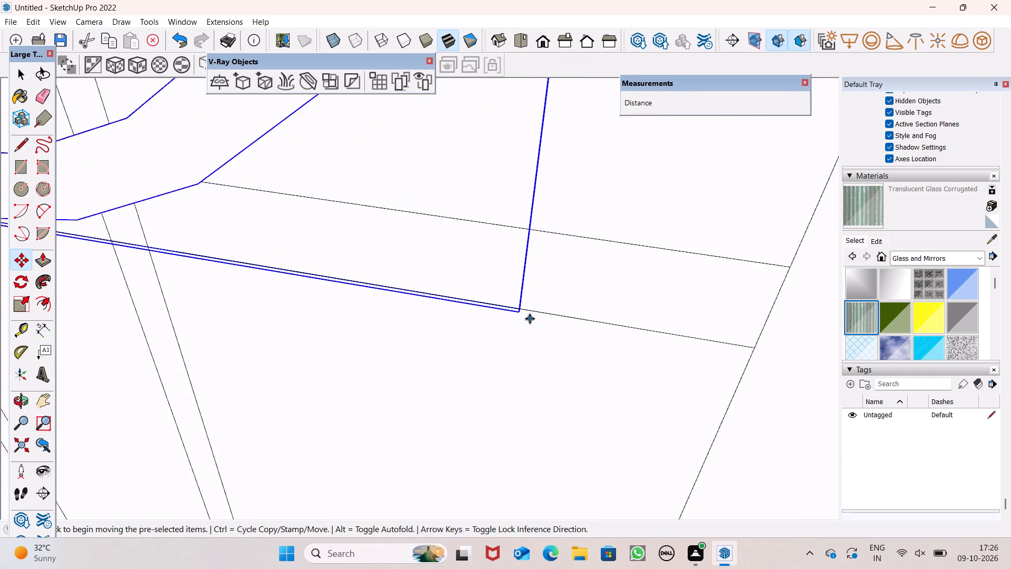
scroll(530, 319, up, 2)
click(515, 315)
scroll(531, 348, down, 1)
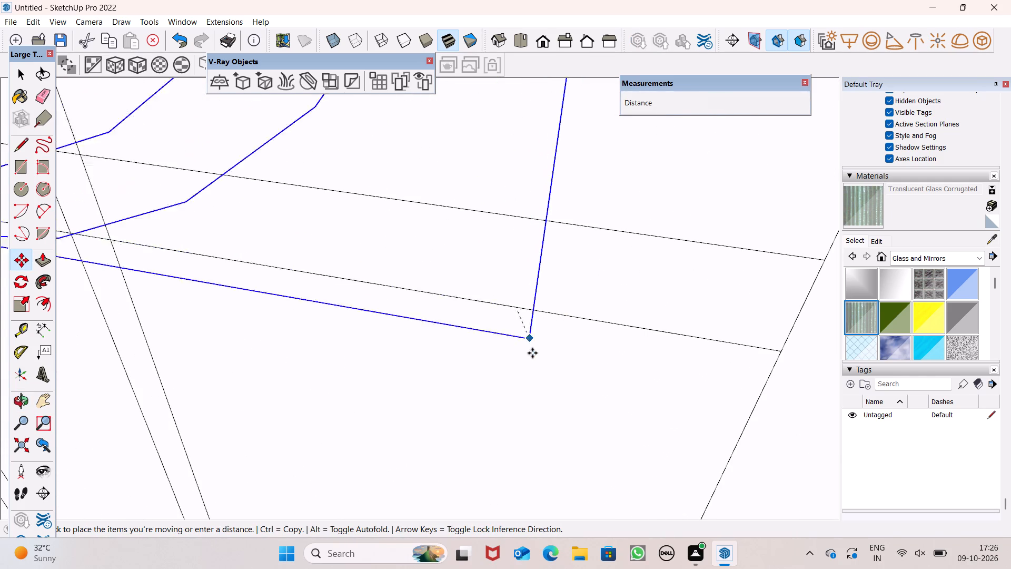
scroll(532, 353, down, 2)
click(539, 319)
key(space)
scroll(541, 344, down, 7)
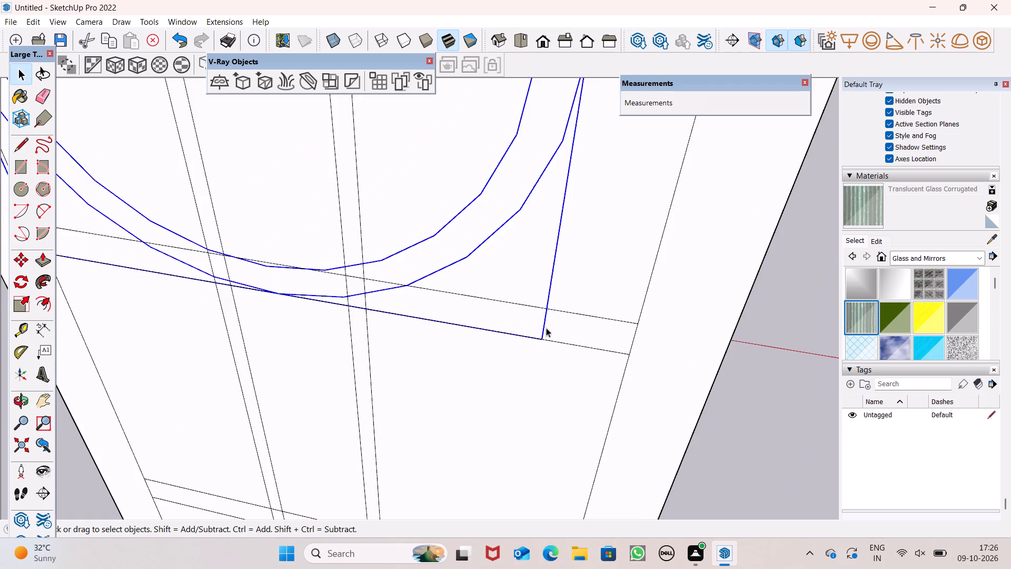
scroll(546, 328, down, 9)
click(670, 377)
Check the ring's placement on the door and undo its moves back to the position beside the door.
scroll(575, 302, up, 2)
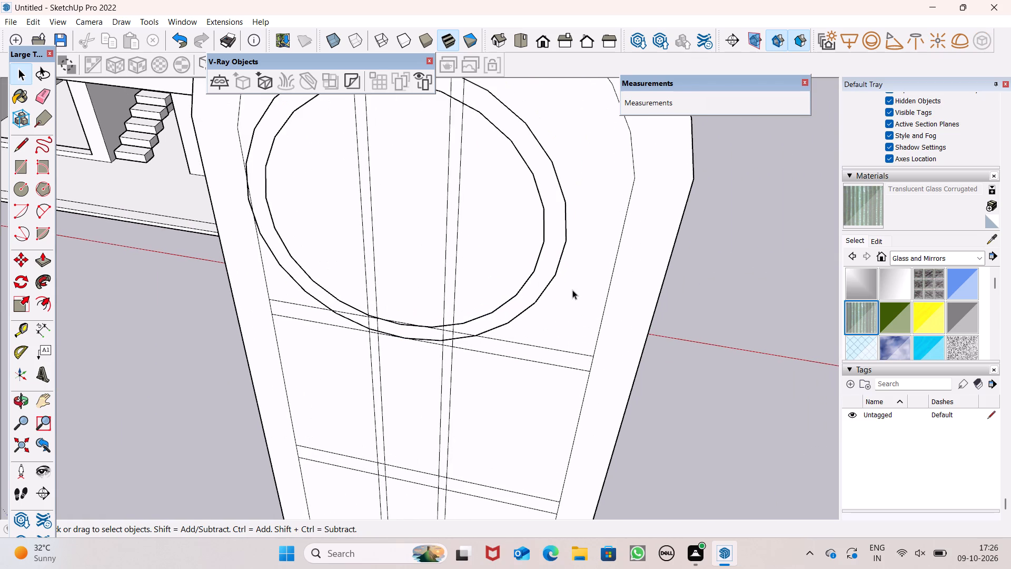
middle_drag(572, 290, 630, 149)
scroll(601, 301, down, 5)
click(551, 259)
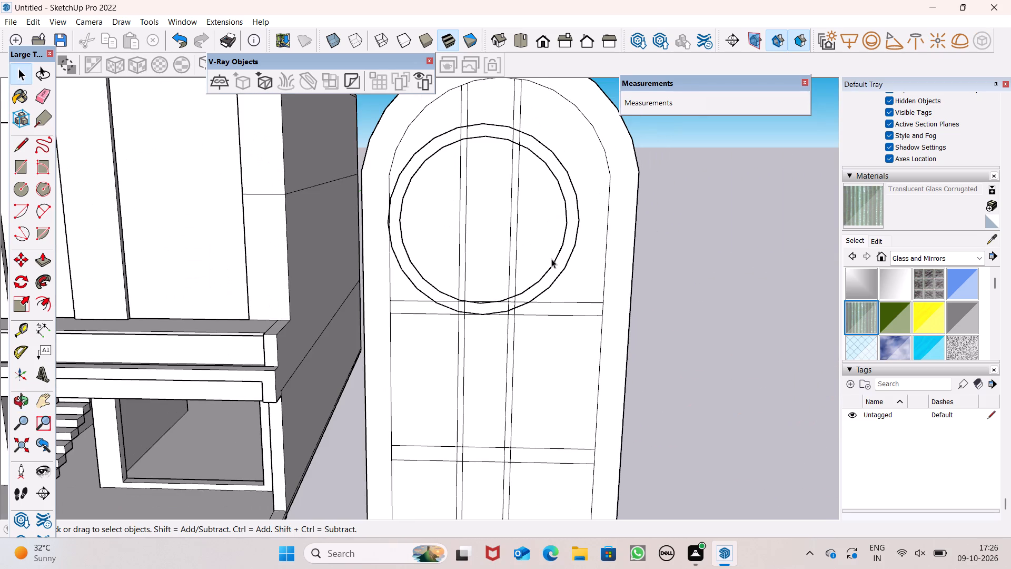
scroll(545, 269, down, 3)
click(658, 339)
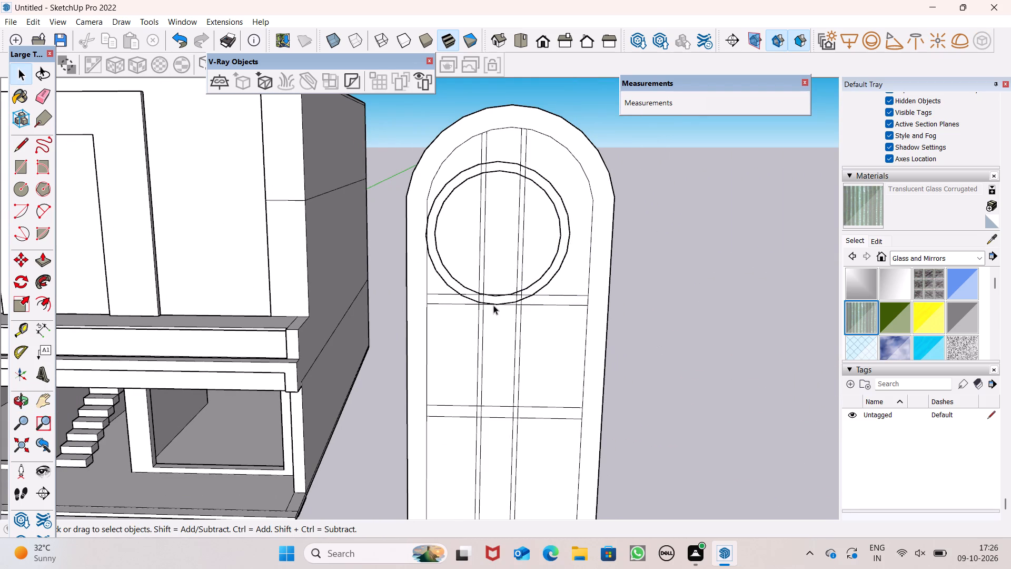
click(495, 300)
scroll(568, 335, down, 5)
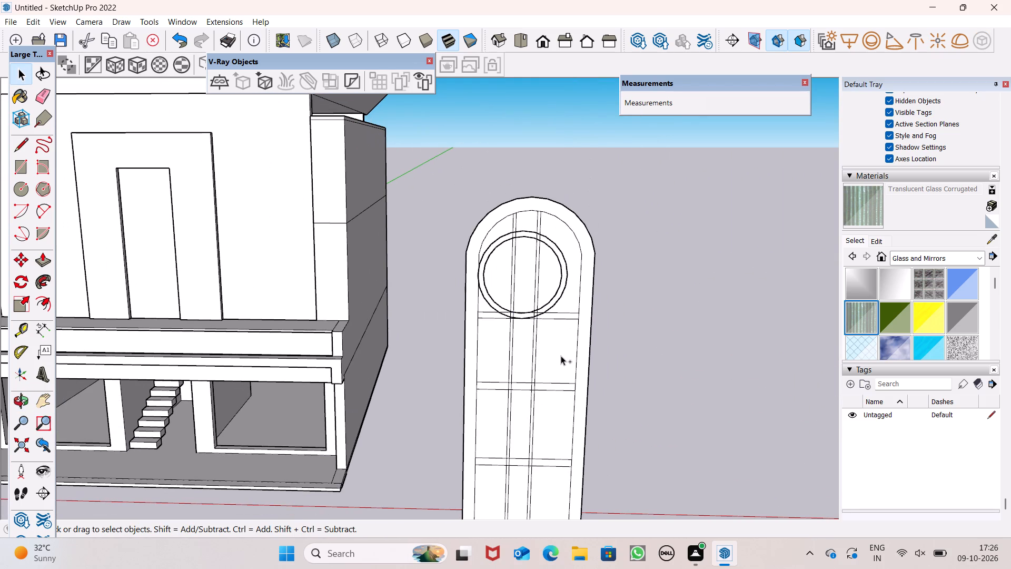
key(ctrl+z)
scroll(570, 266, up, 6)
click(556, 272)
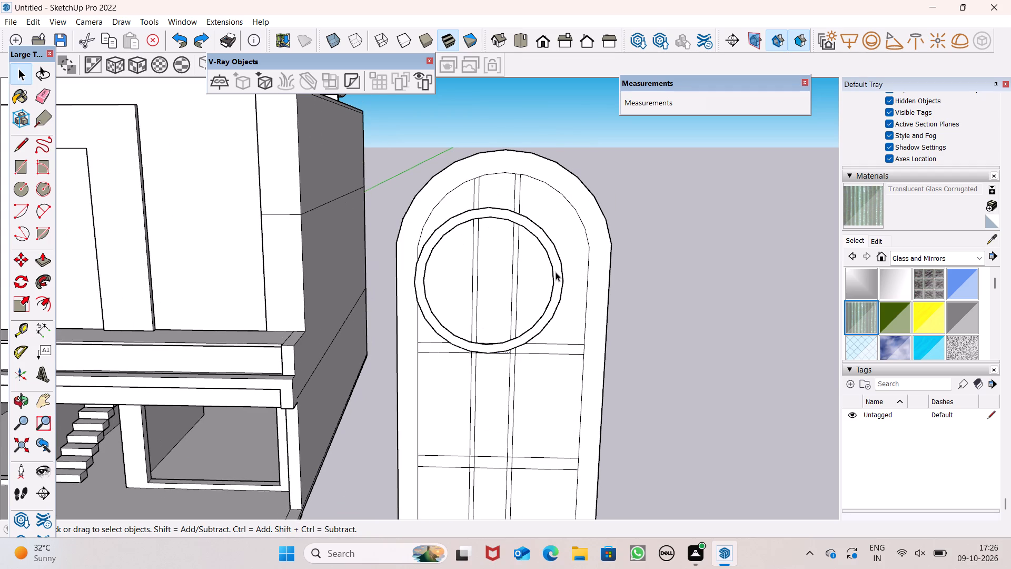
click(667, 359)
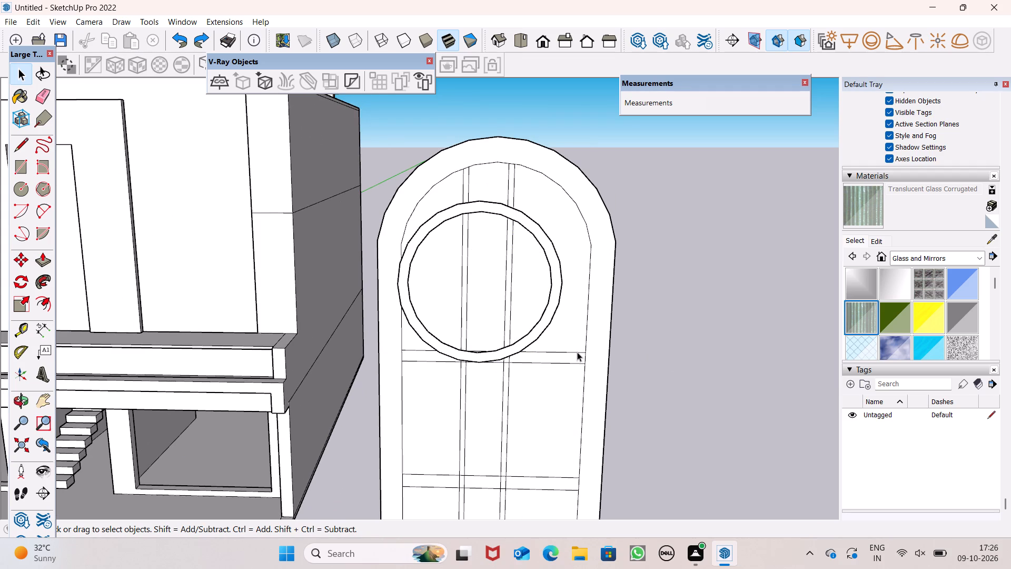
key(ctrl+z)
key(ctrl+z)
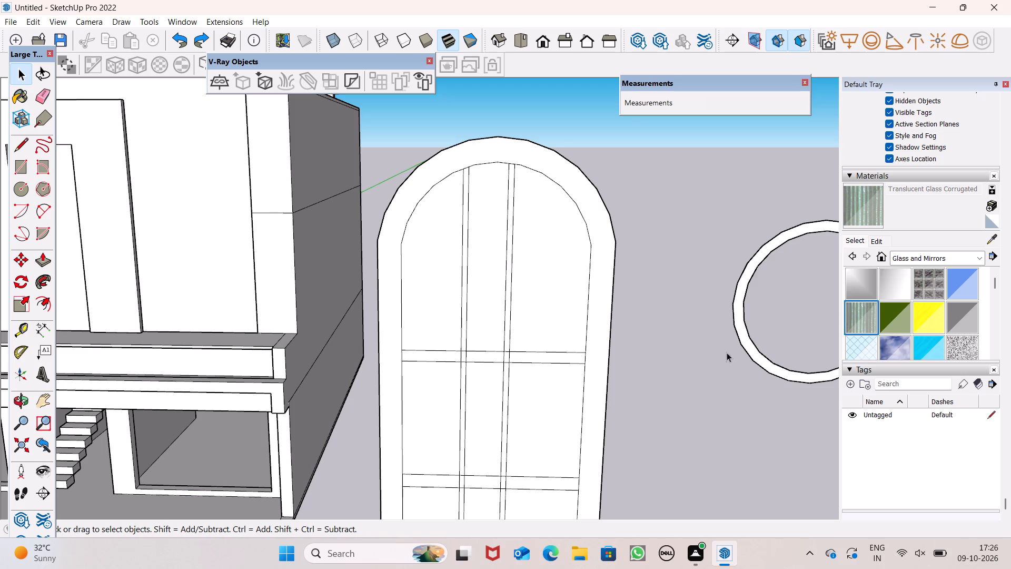
Move the ring group by its bottom corner onto the top crossbar's lower edge, centred across the inner panel beneath the arch.
click(747, 342)
scroll(746, 342, down, 4)
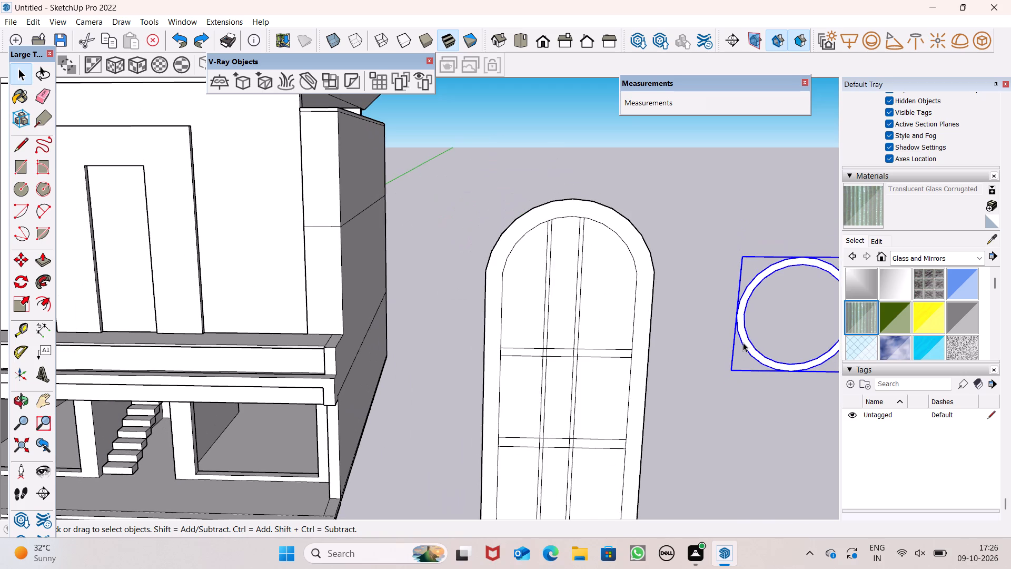
key(m)
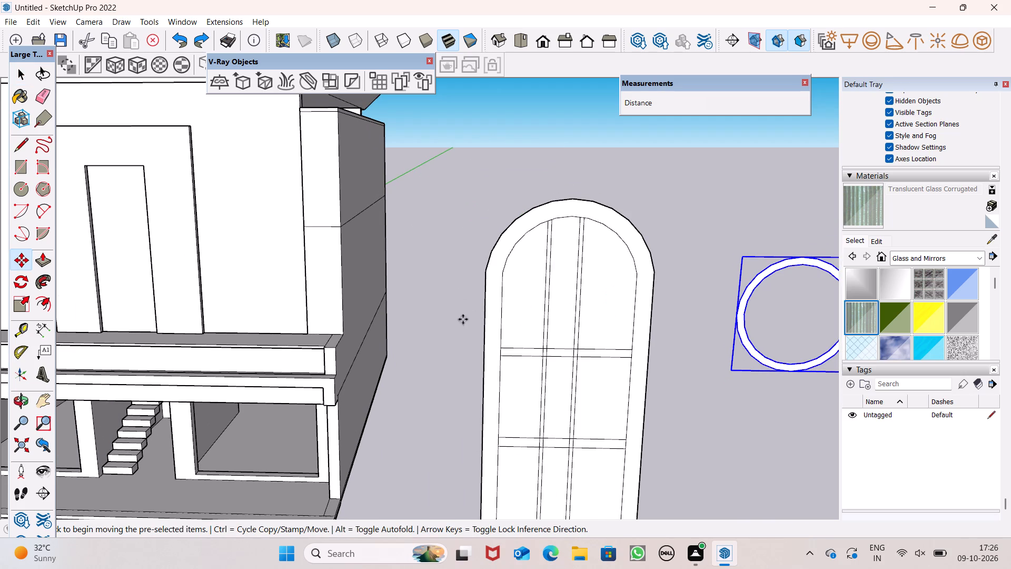
key(Return)
drag(730, 370, 511, 359)
click(511, 359)
click(511, 356)
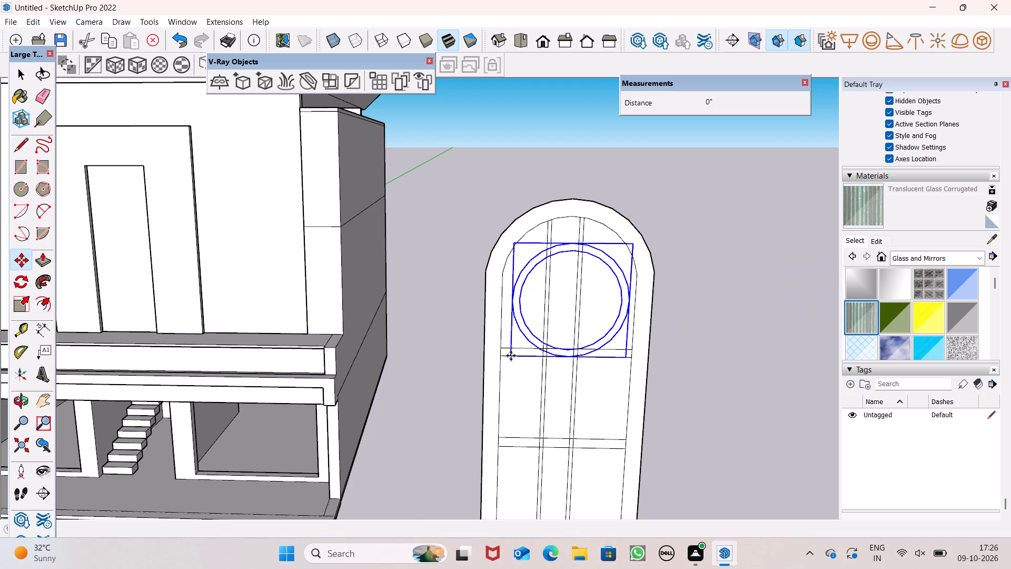
click(688, 392)
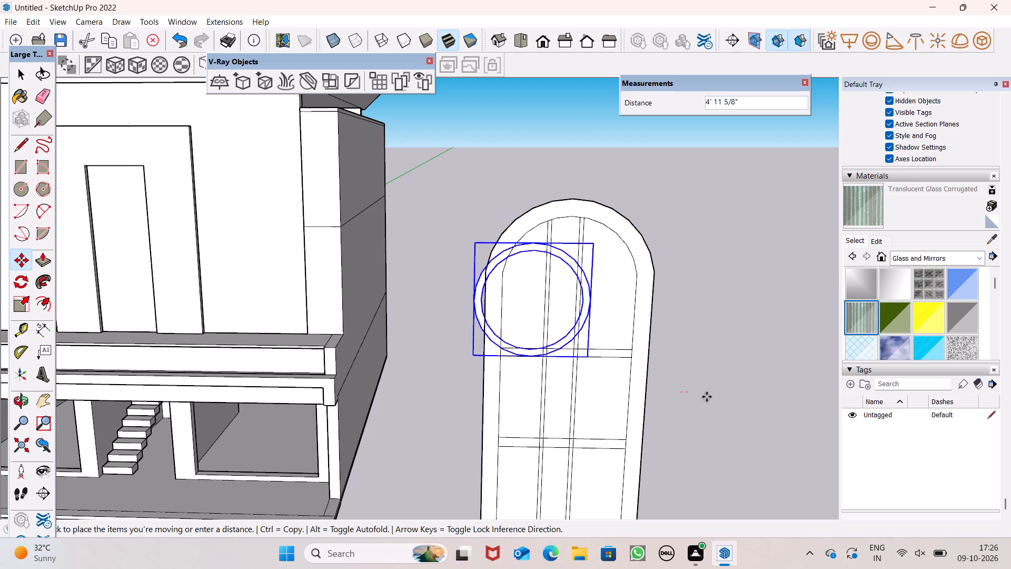
key(space)
key(space)
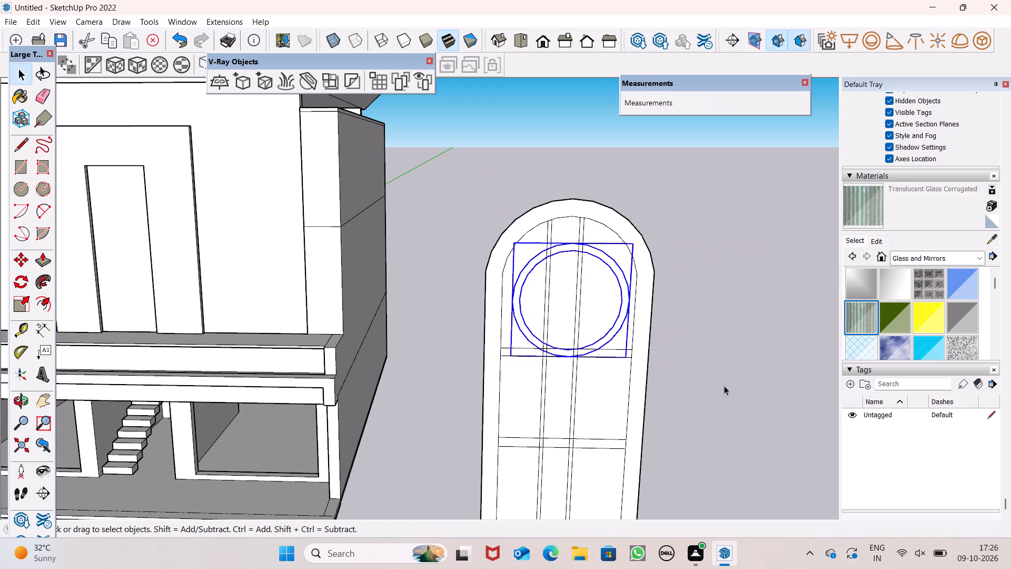
key(space)
click(708, 351)
Examine how the ring sits on the door's inner panel, from the front and the back.
scroll(676, 281, up, 4)
scroll(666, 298, down, 2)
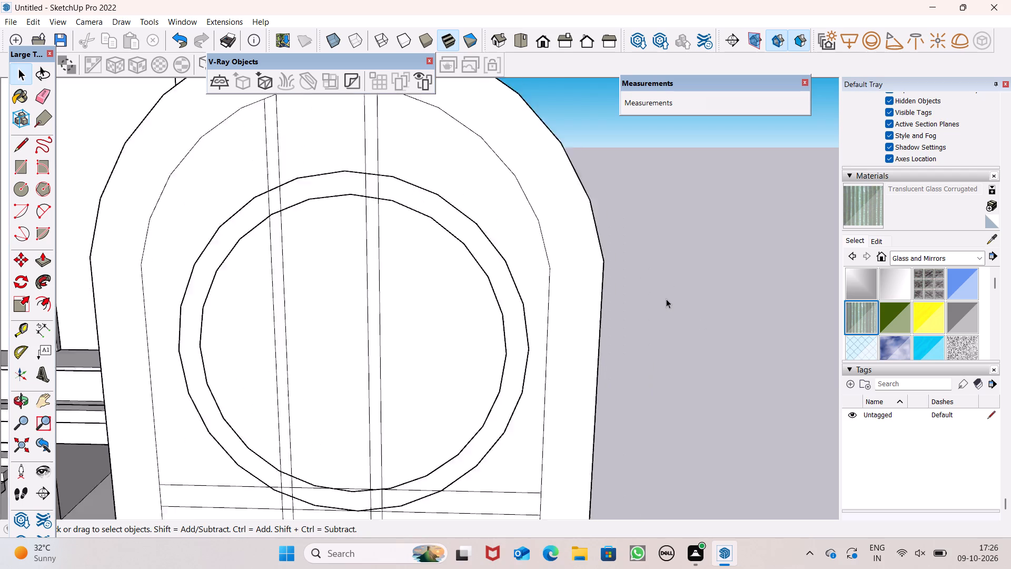
scroll(666, 299, down, 2)
scroll(666, 299, up, 1)
scroll(666, 302, down, 1)
scroll(666, 306, up, 4)
scroll(666, 310, down, 3)
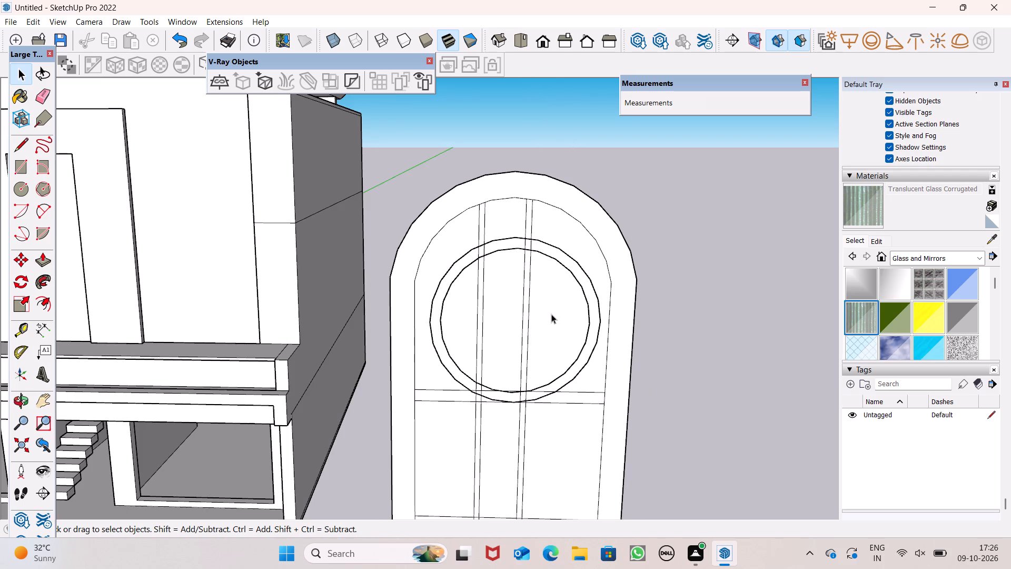
scroll(554, 316, up, 3)
middle_drag(560, 313, 227, 350)
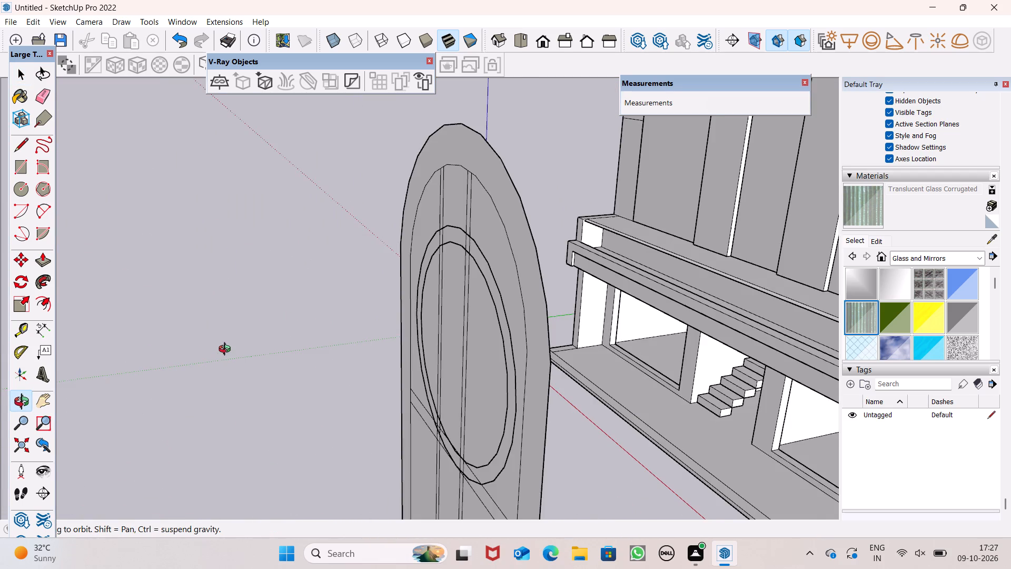
middle_drag(227, 350, 552, 267)
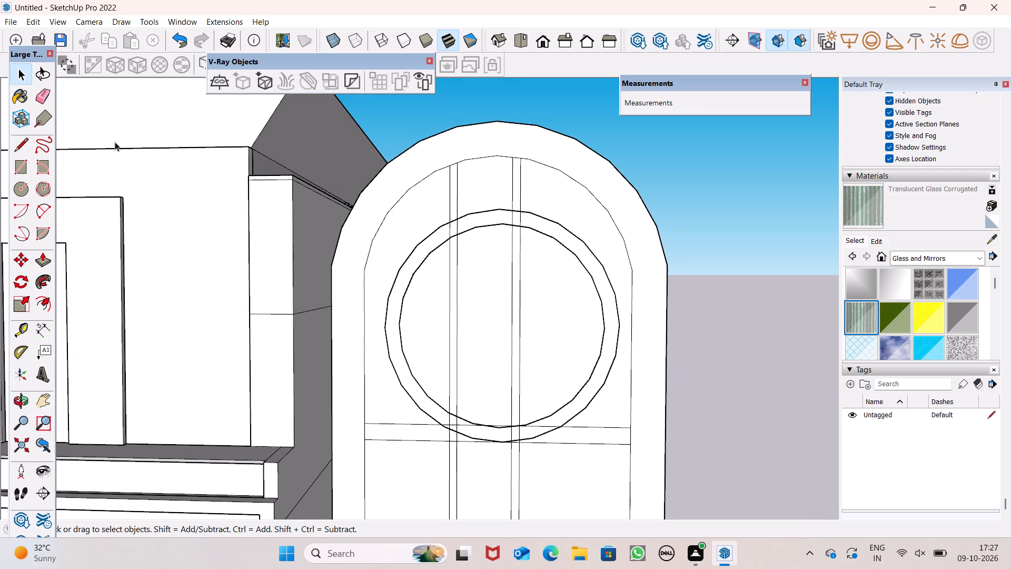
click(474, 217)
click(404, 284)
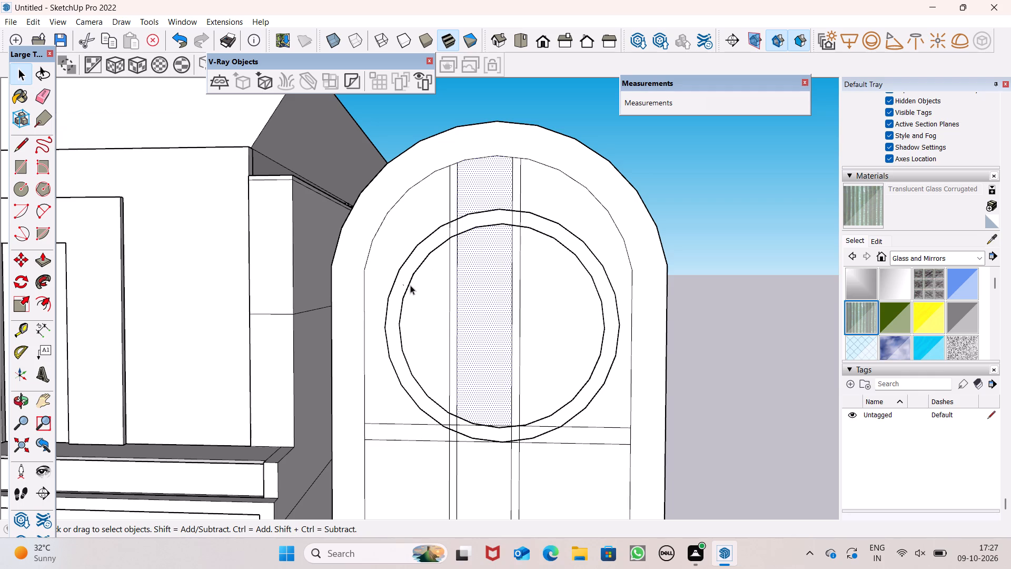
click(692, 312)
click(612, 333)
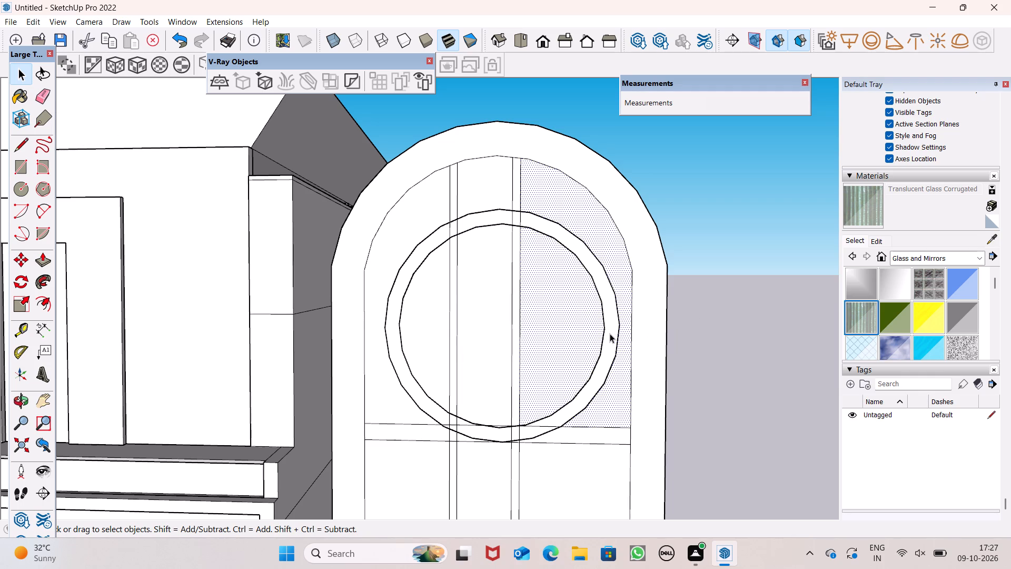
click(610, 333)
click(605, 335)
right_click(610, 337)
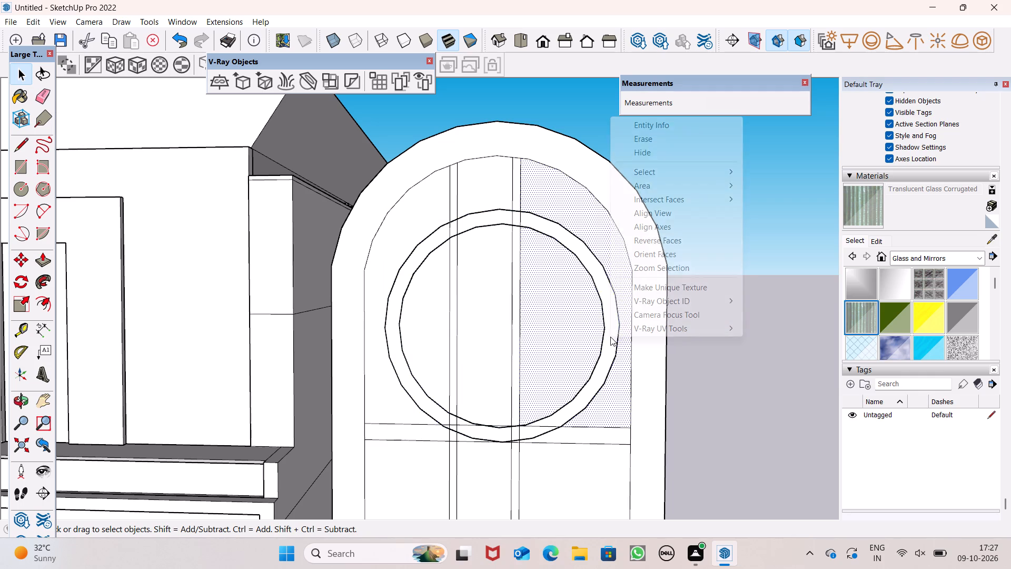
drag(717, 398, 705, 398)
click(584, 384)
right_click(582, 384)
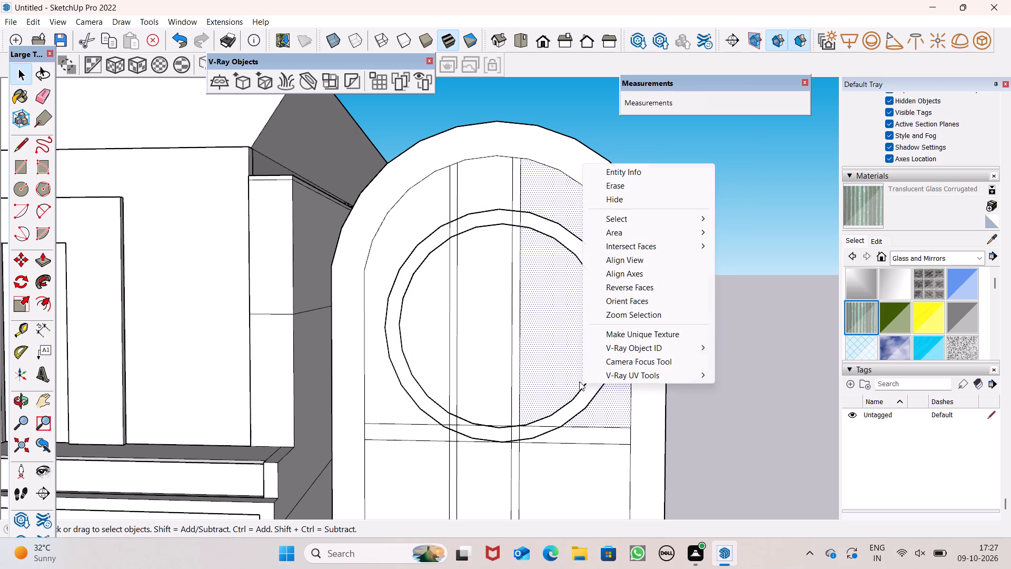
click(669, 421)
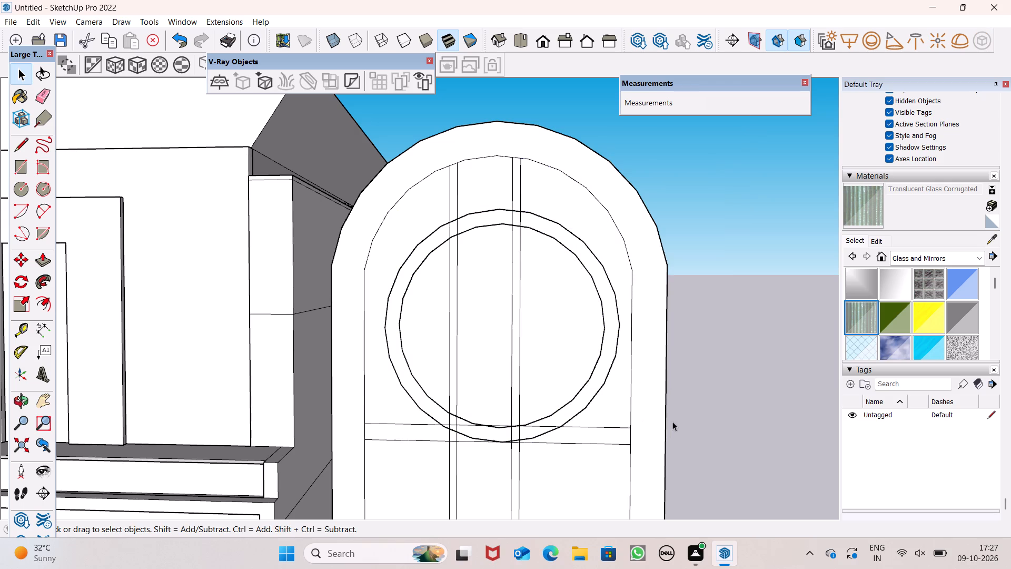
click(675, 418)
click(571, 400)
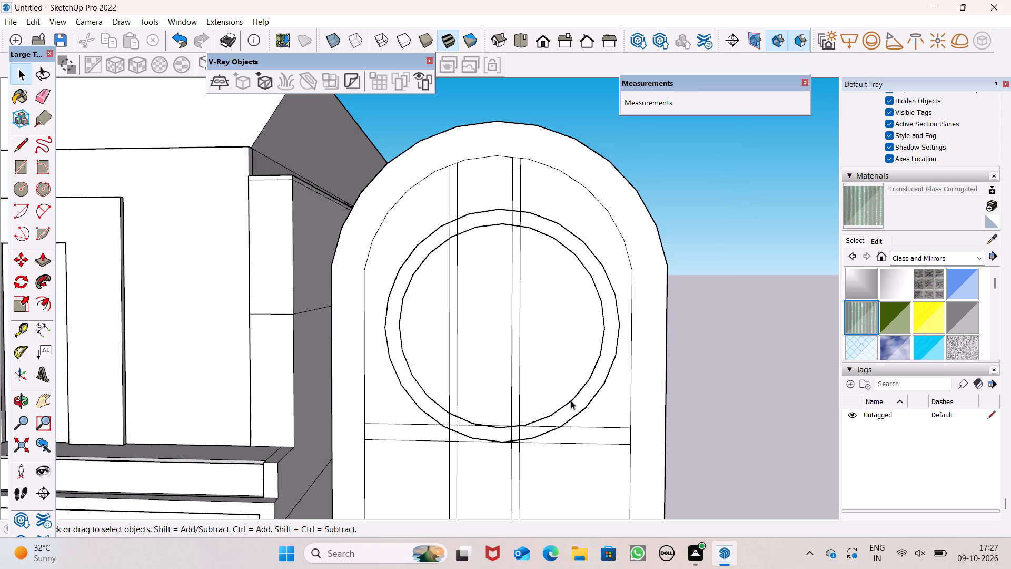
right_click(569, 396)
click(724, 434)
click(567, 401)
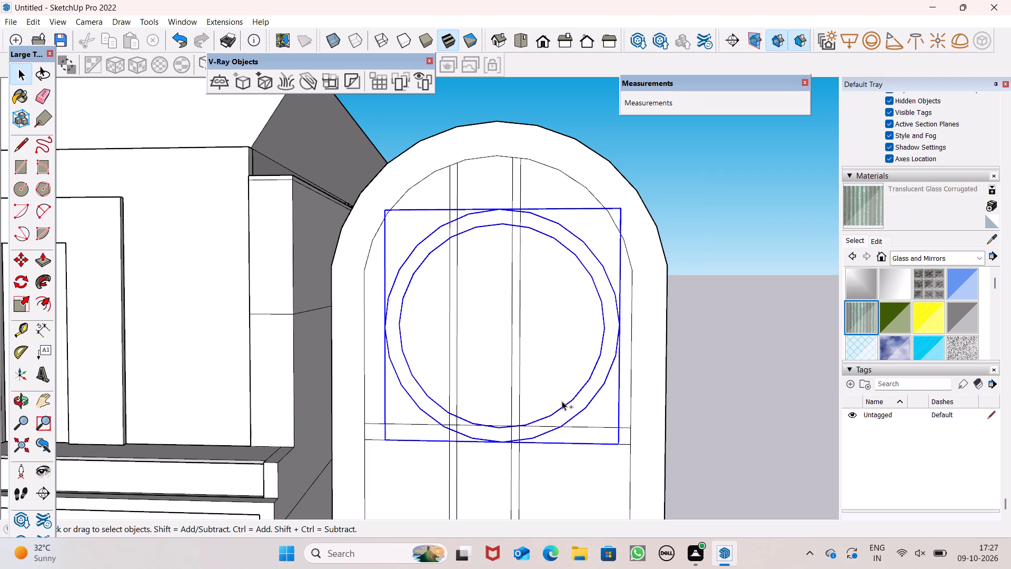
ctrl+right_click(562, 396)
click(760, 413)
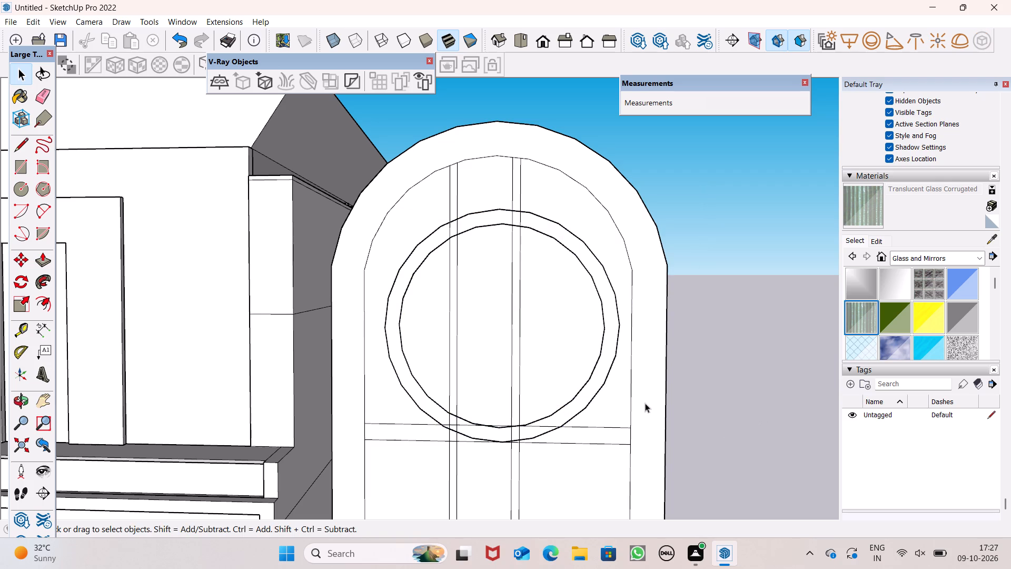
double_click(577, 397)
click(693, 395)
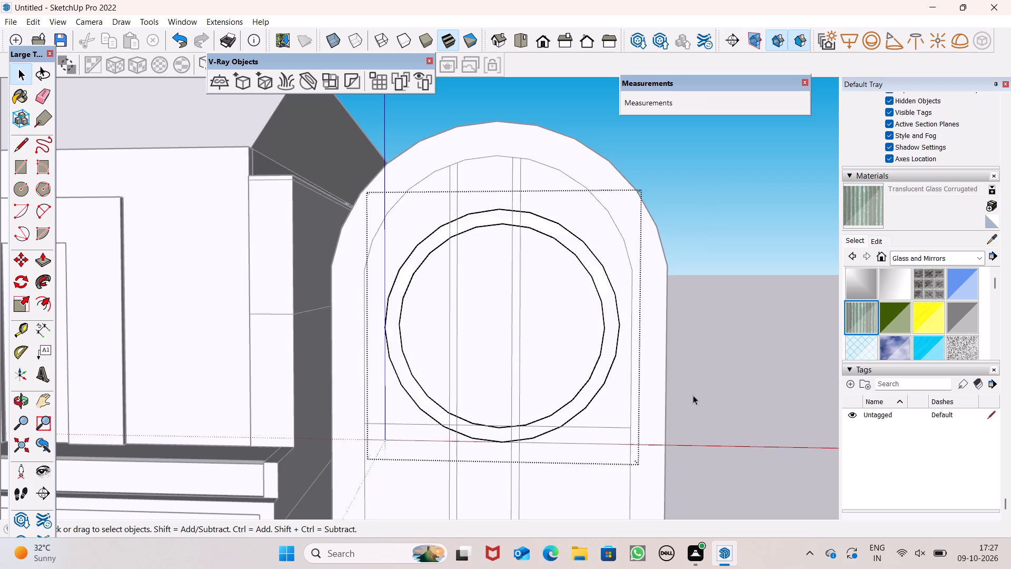
Explode the ring group on the door's inner panel so its edges merge with the dividing bars.
click(573, 400)
right_click(573, 398)
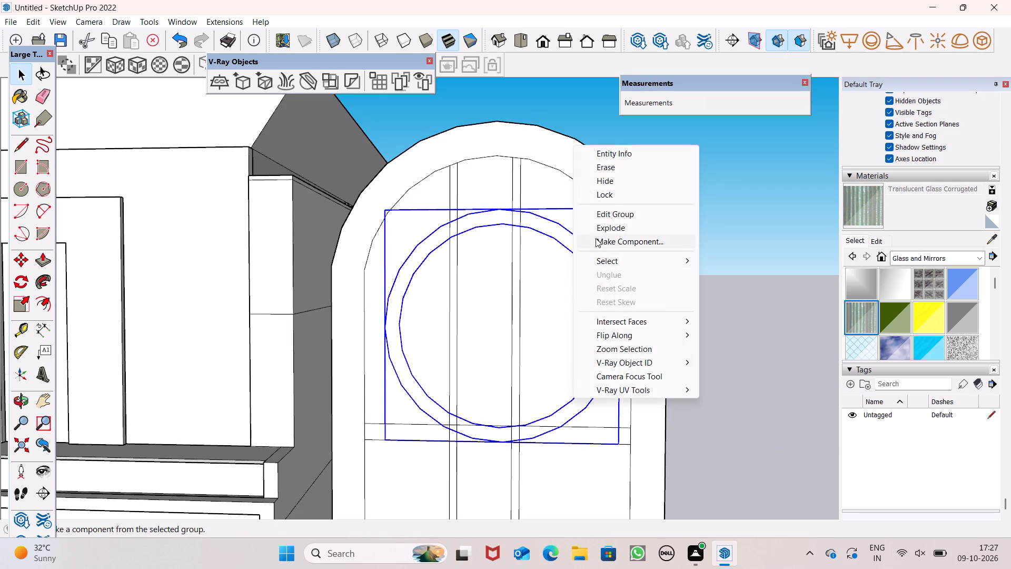
click(603, 227)
click(765, 327)
key(space)
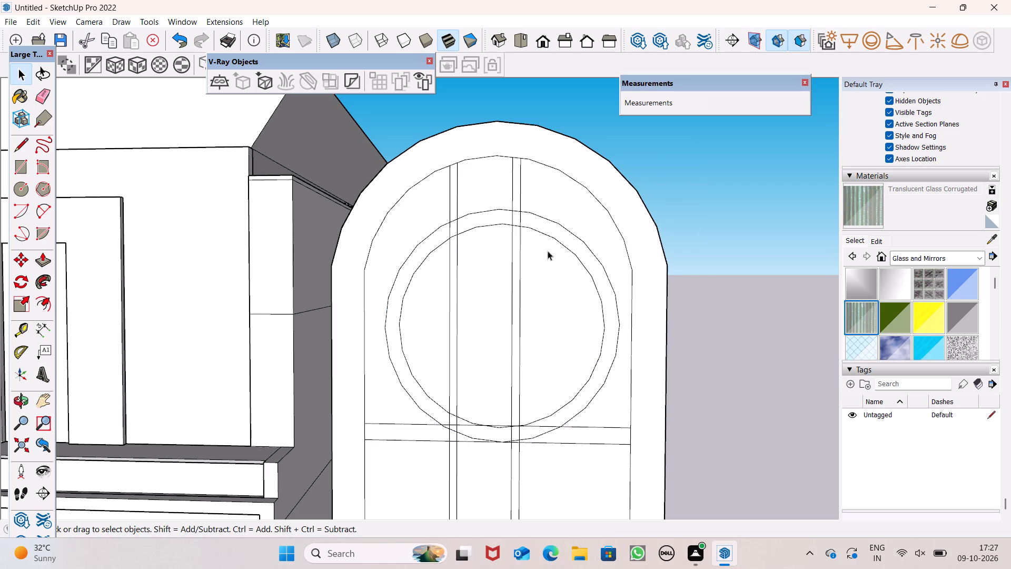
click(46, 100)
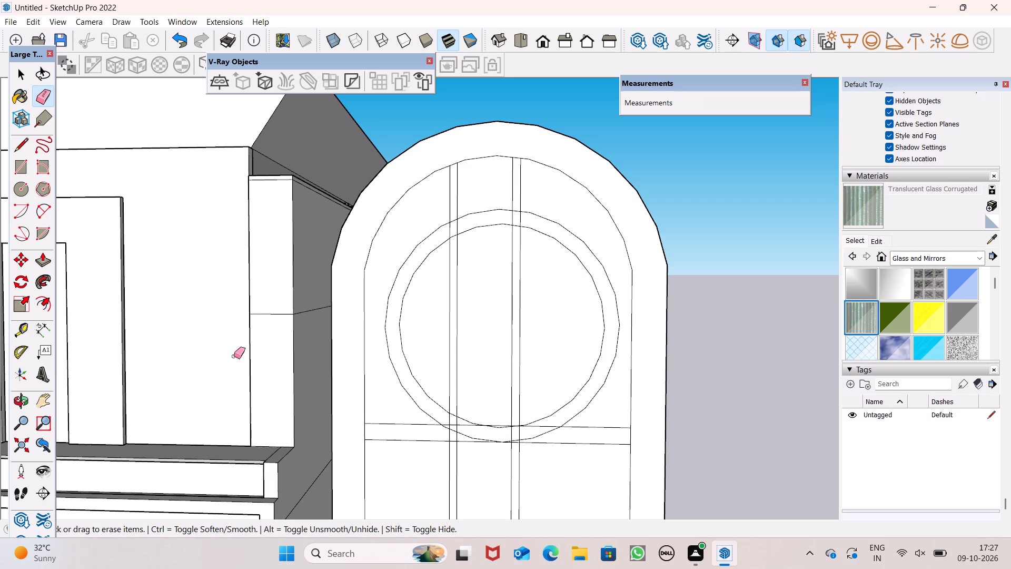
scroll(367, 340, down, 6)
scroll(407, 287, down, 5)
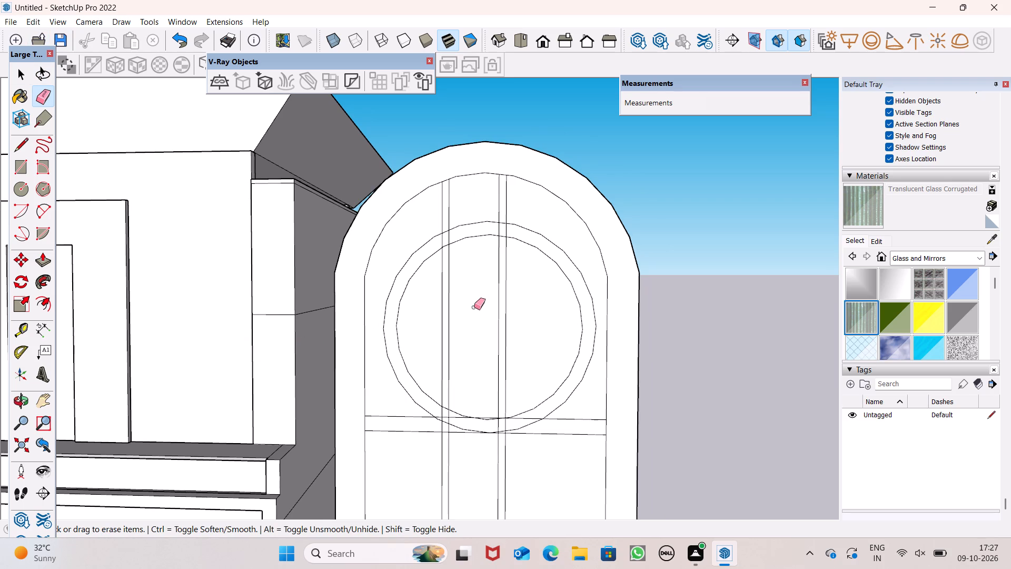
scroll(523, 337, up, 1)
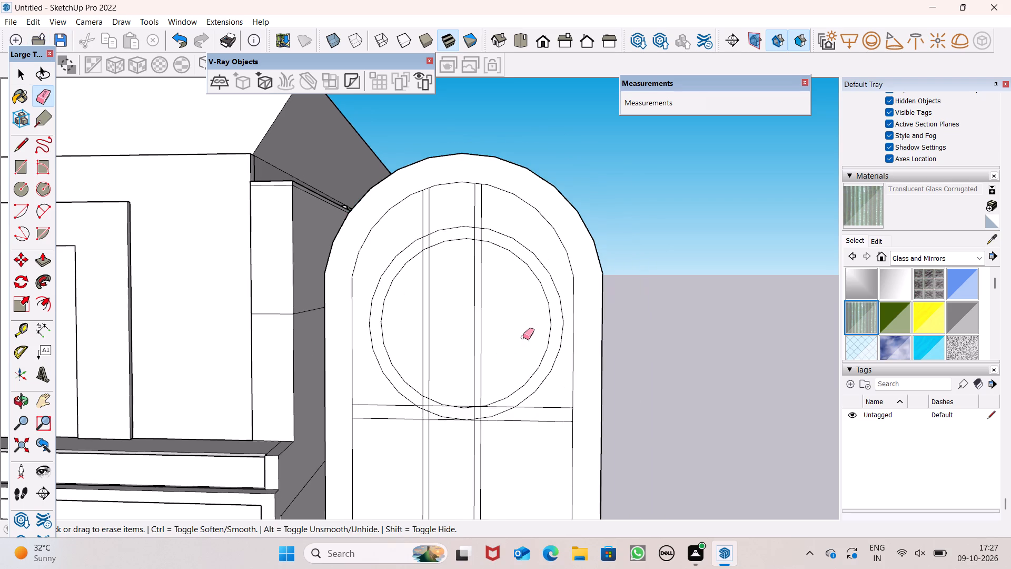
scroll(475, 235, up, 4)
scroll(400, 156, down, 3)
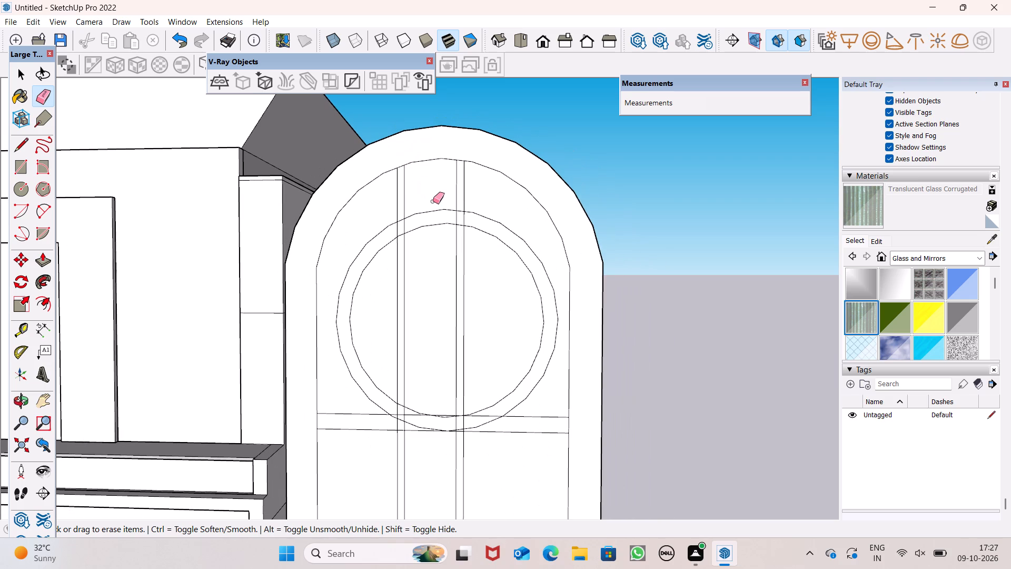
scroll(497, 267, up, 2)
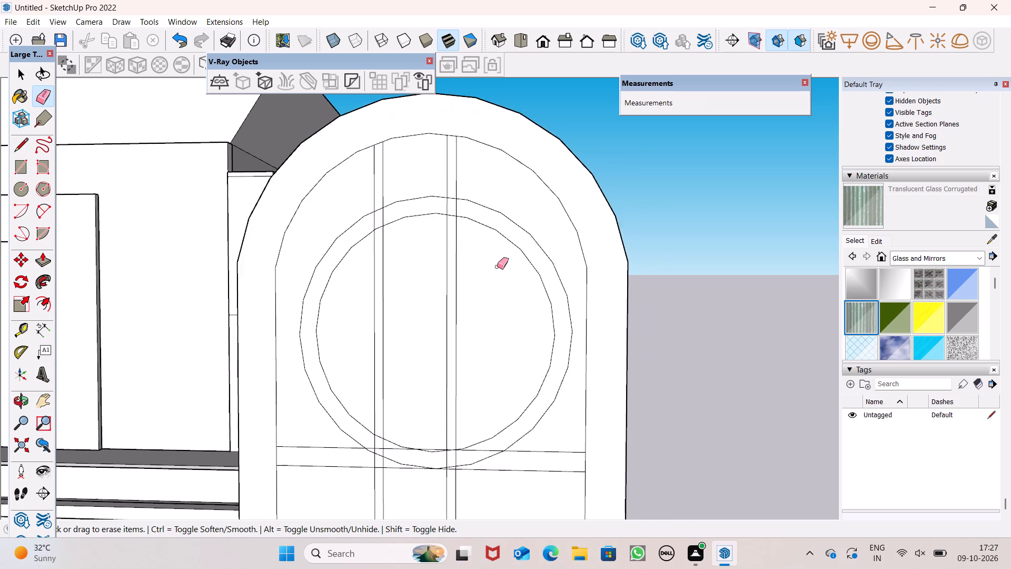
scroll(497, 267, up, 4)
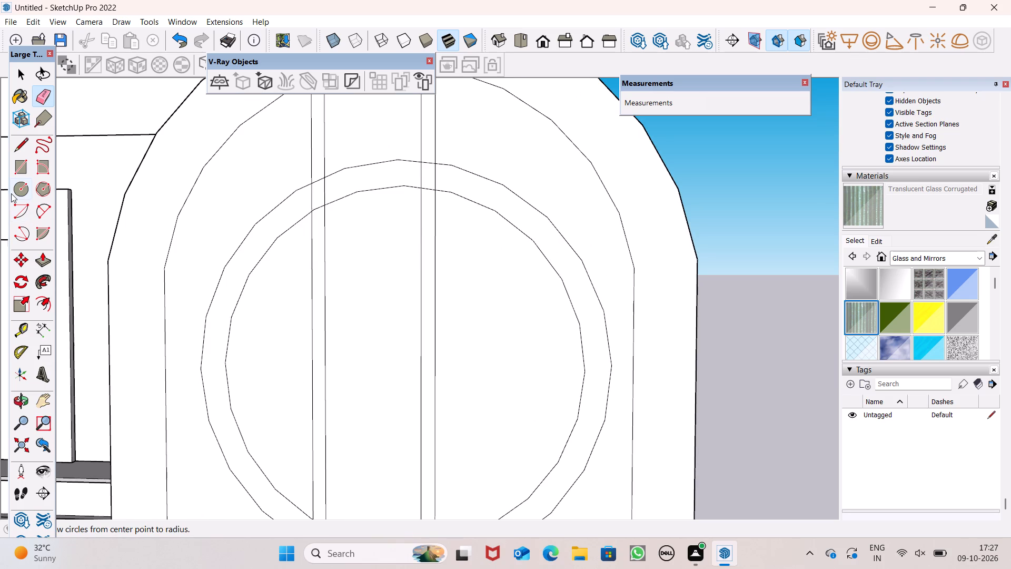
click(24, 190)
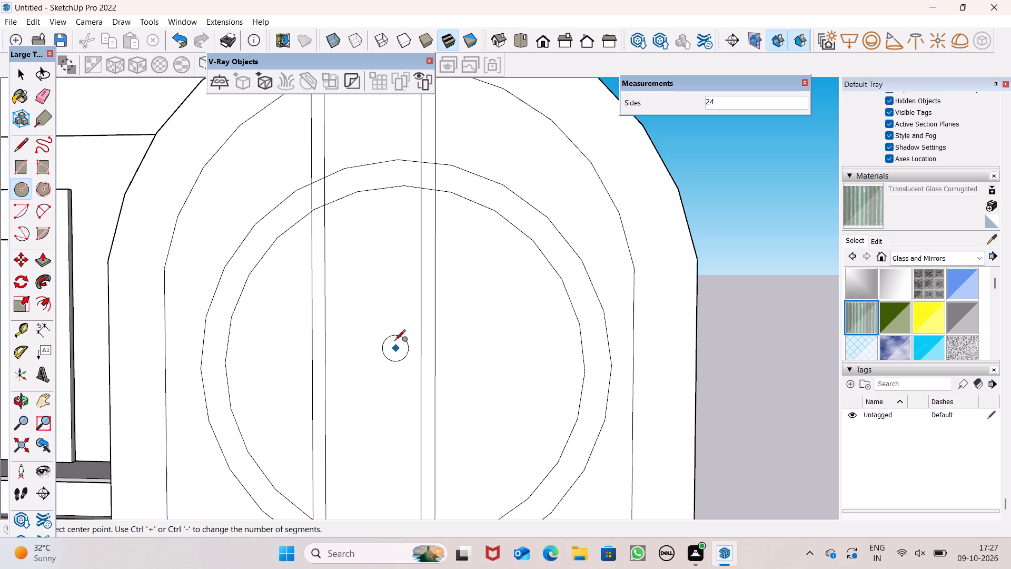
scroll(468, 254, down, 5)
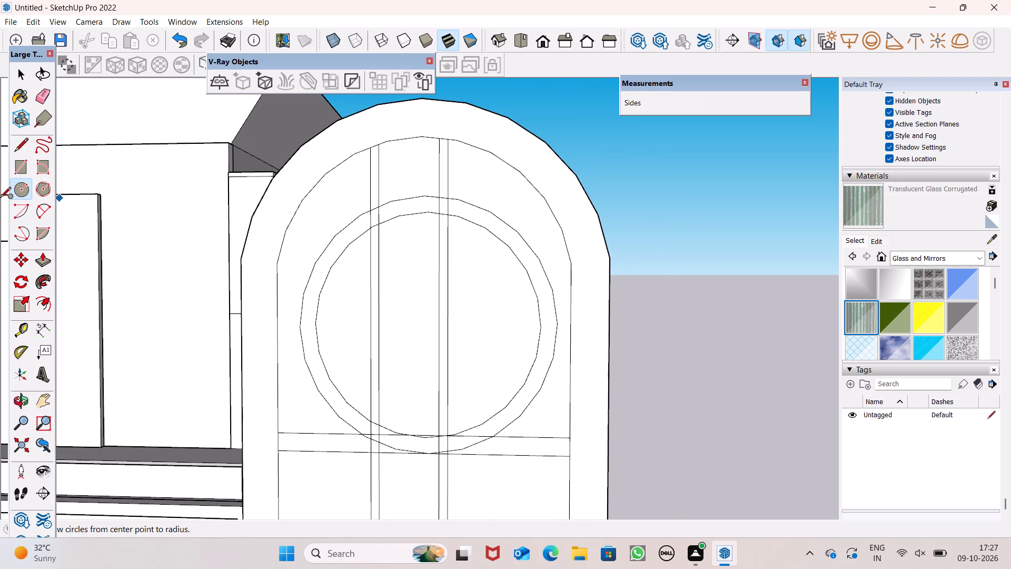
Erase the overlapping edge segments where the two vertical bars cross the top of the ring.
click(38, 89)
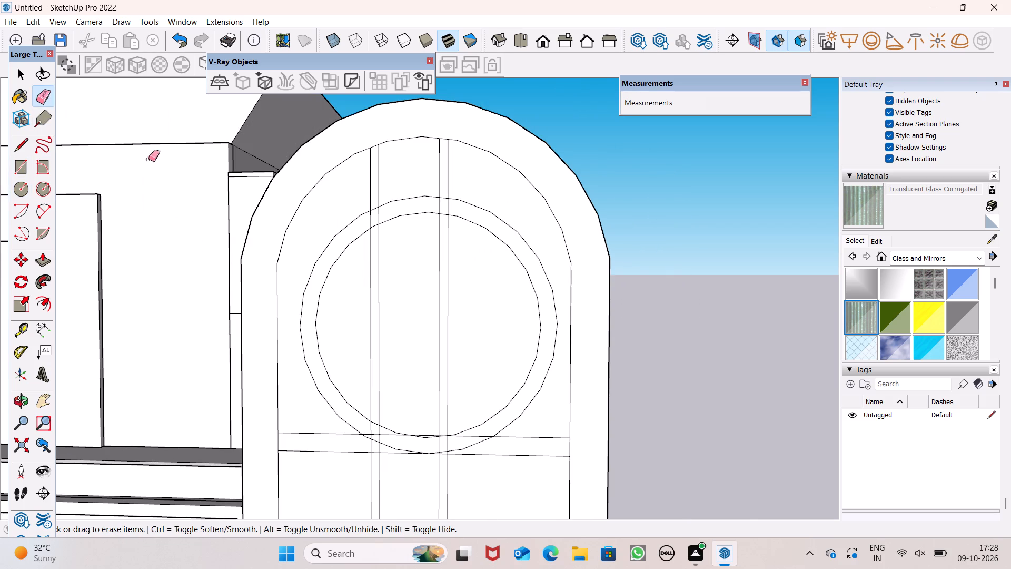
scroll(341, 178, up, 5)
scroll(432, 231, up, 5)
drag(388, 240, 386, 243)
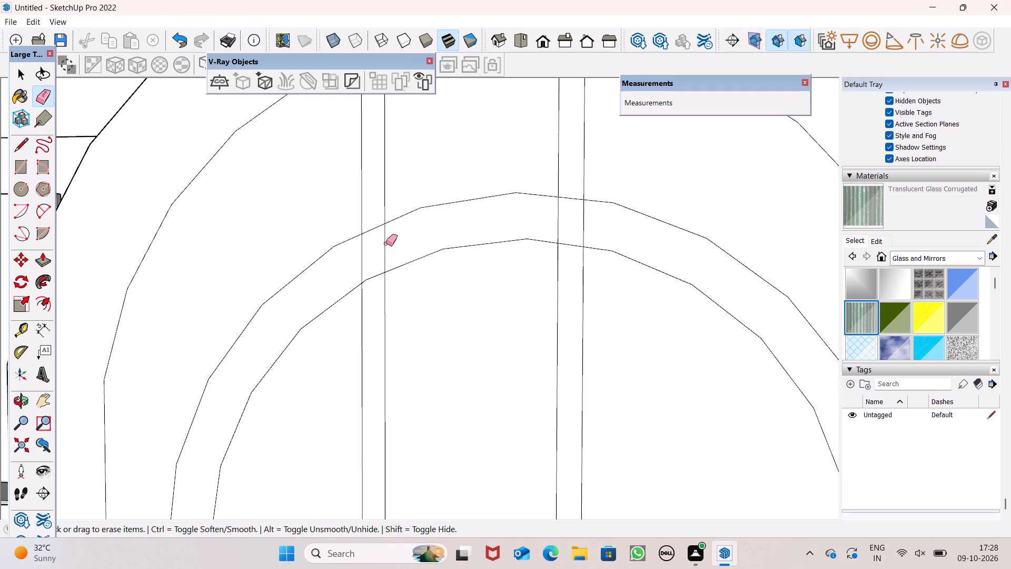
drag(386, 243, 363, 255)
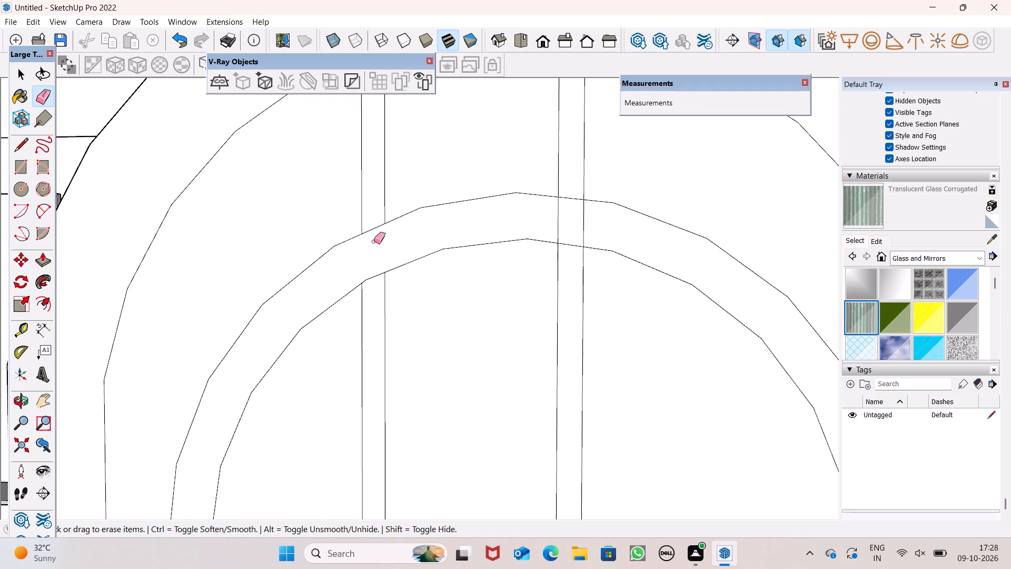
scroll(379, 227, down, 1)
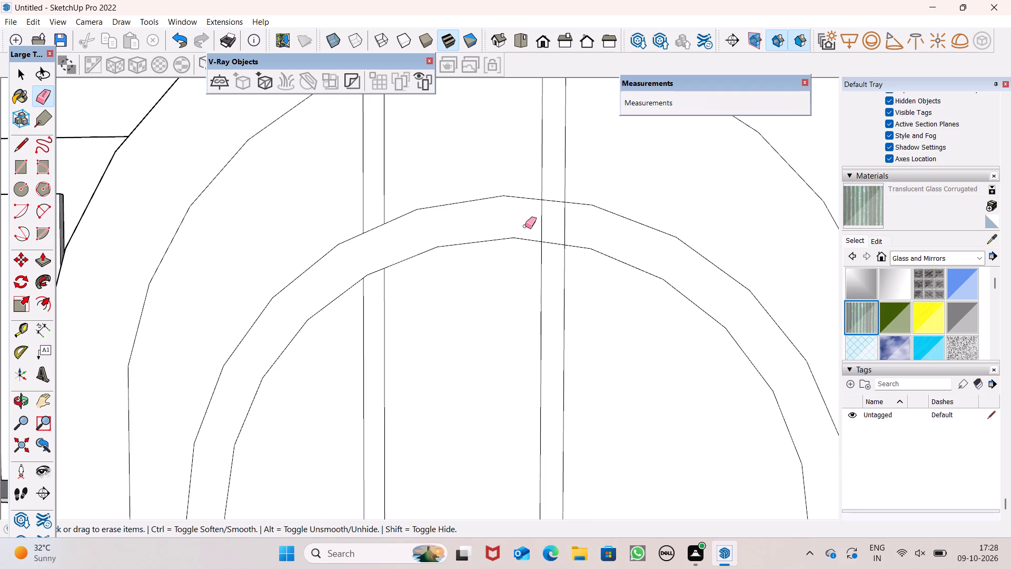
click(379, 272)
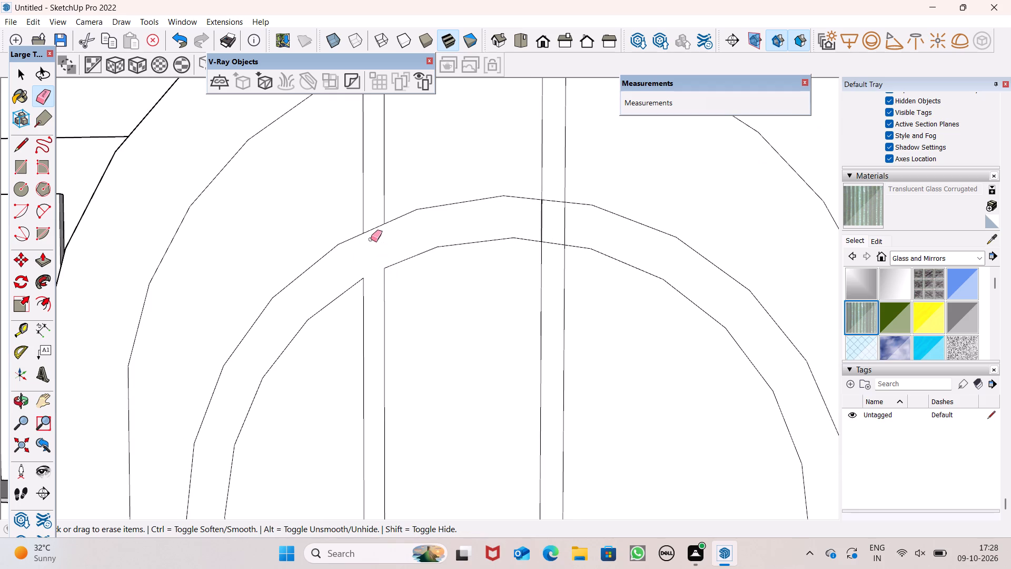
drag(371, 227, 374, 234)
scroll(537, 208, up, 1)
drag(563, 199, 547, 225)
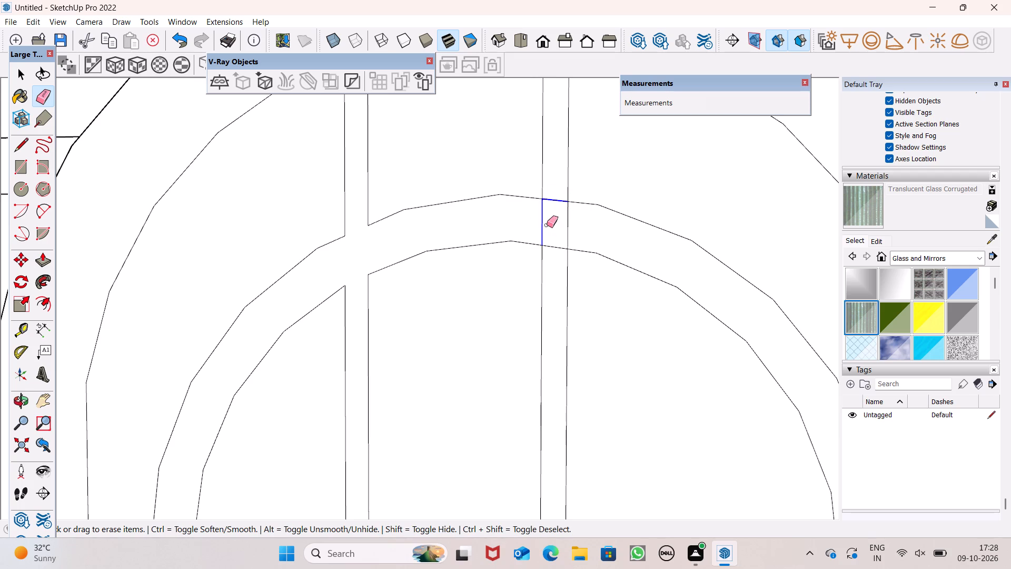
drag(547, 225, 549, 244)
Erase the overlapping edge segments where the two vertical bars and the top crossbar cross the bottom of the ring.
scroll(536, 184, down, 2)
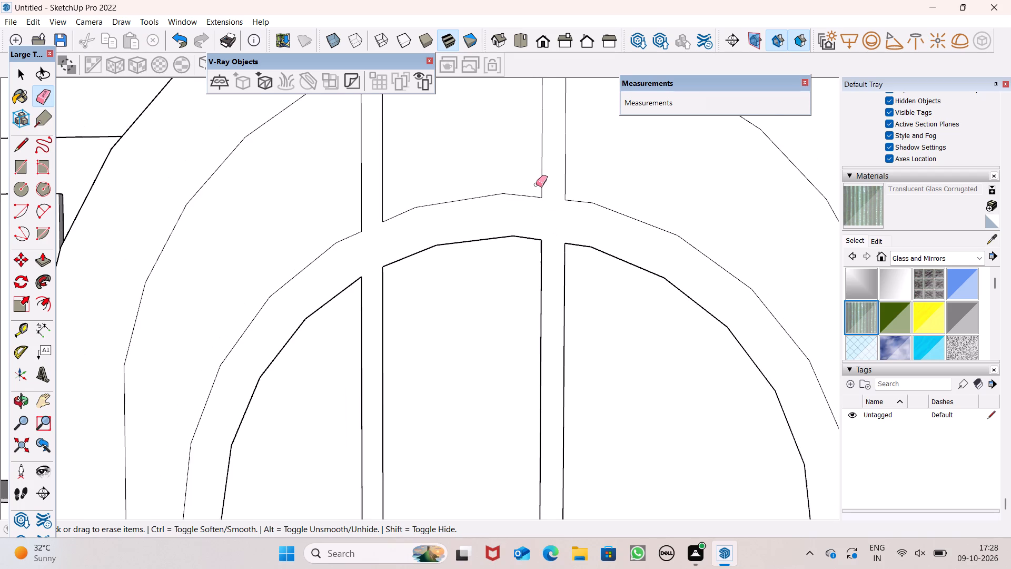
scroll(536, 184, down, 9)
scroll(476, 446, up, 7)
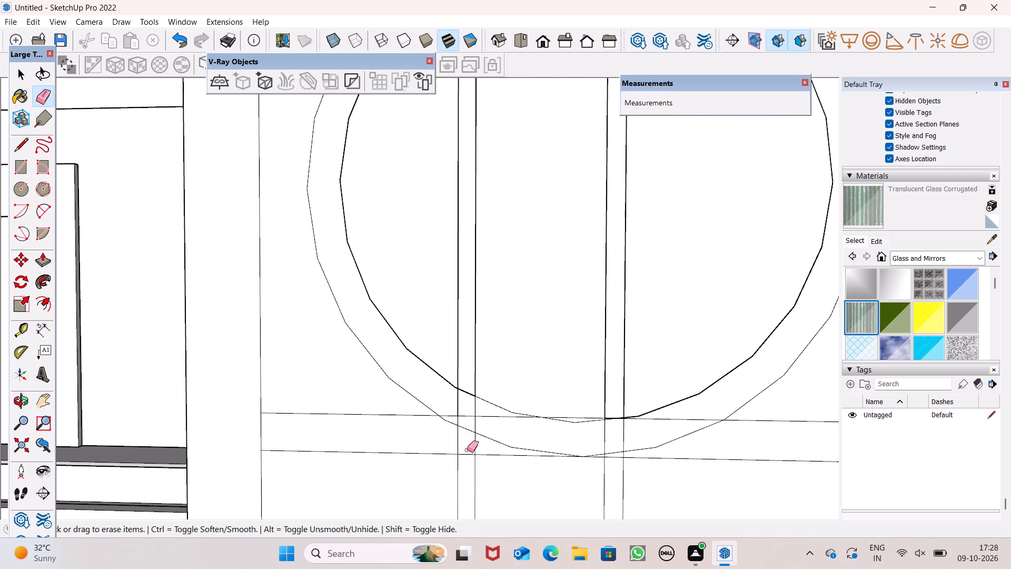
scroll(464, 424, up, 5)
drag(453, 399, 485, 398)
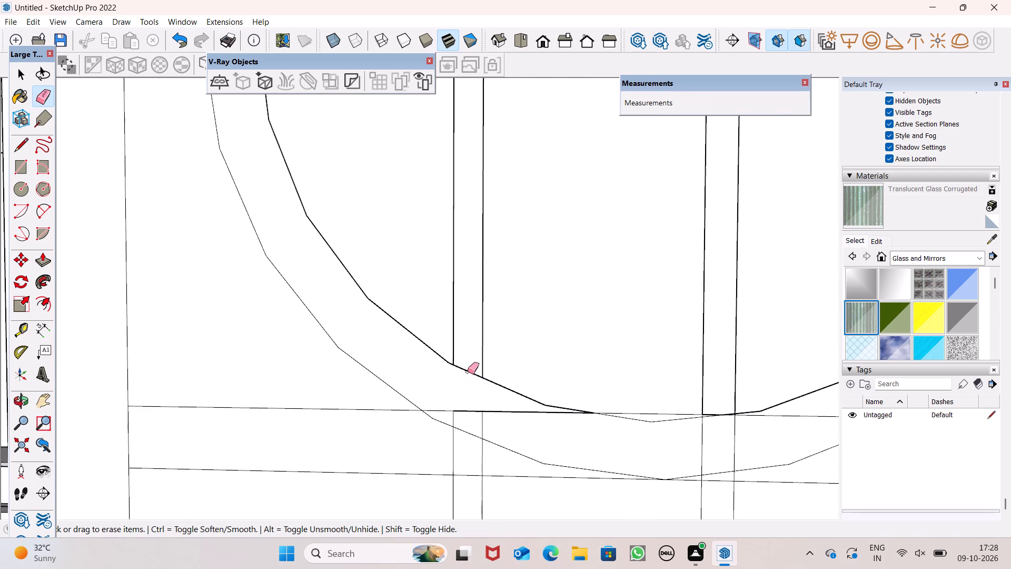
drag(469, 371, 468, 385)
scroll(433, 399, down, 2)
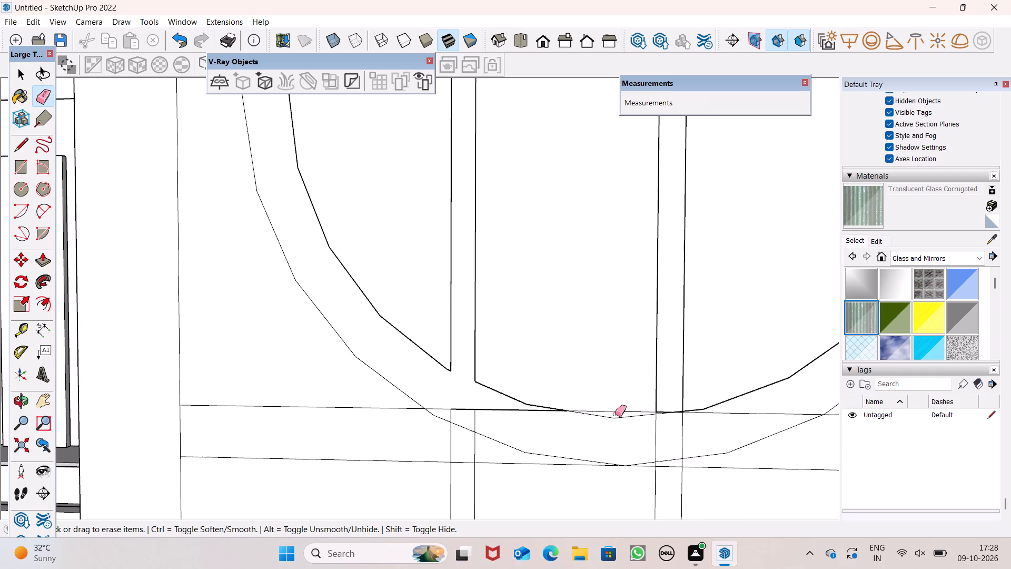
click(623, 410)
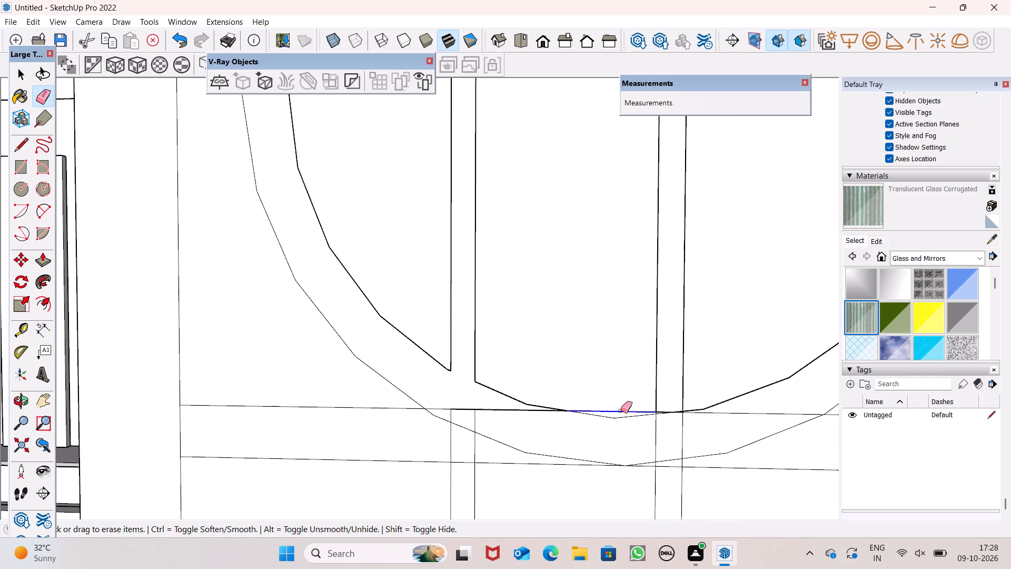
drag(673, 408, 673, 413)
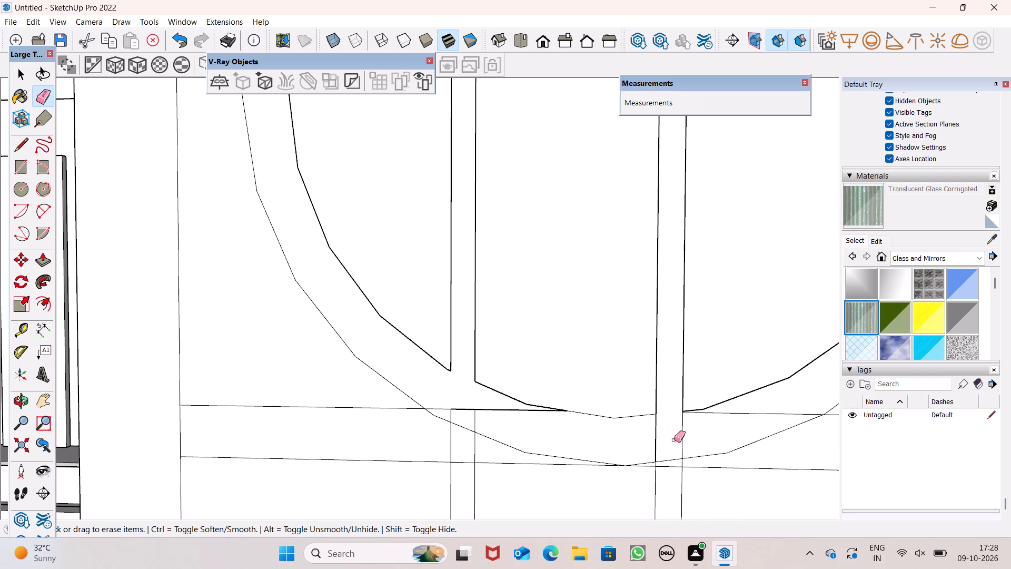
drag(675, 447, 663, 463)
drag(506, 465, 480, 452)
click(470, 449)
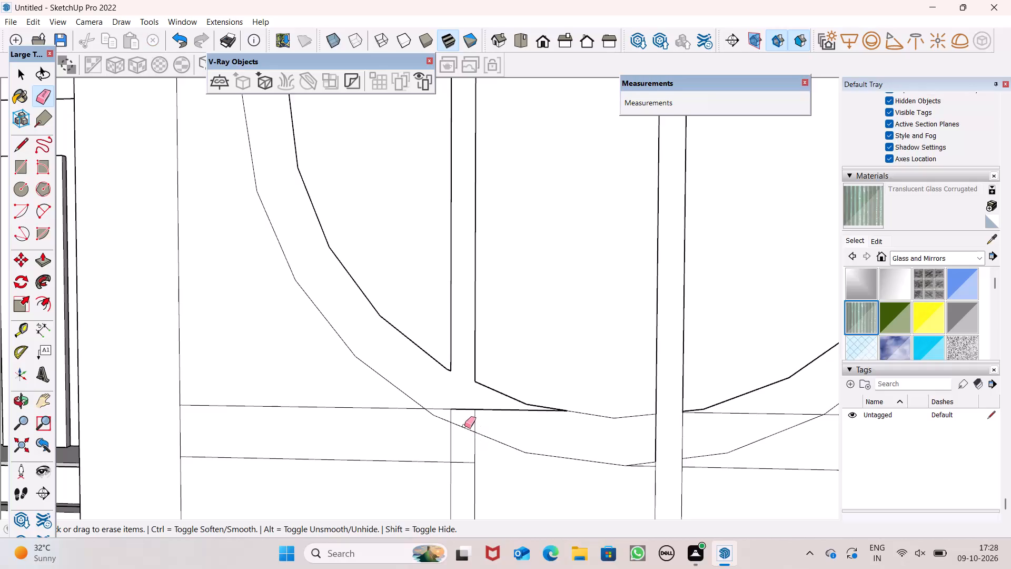
drag(464, 406, 463, 435)
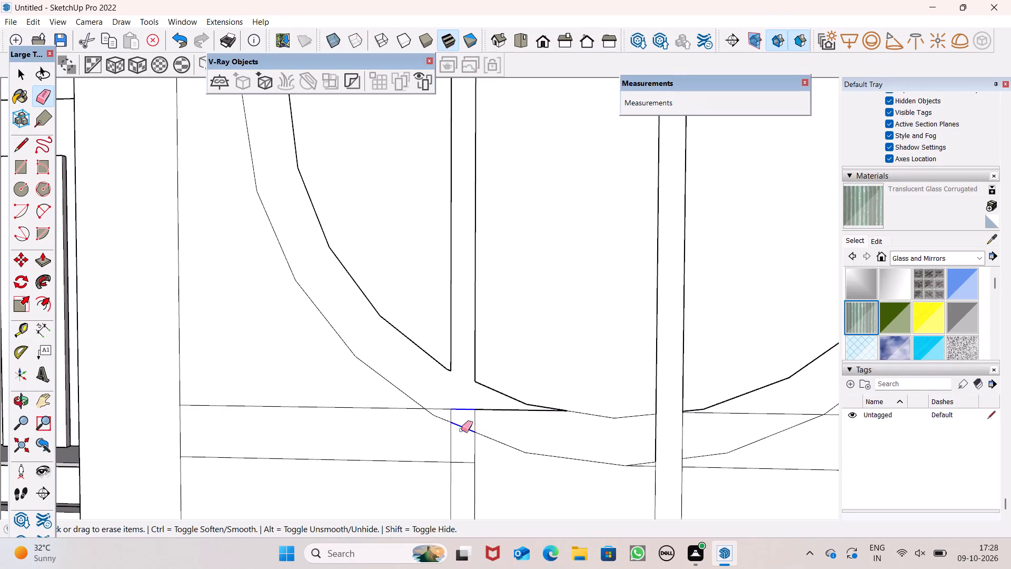
Erase the top crossbar's edges on the left of the ring's bottom, along with the leftover stubs around the left vertical bar.
scroll(421, 404, down, 4)
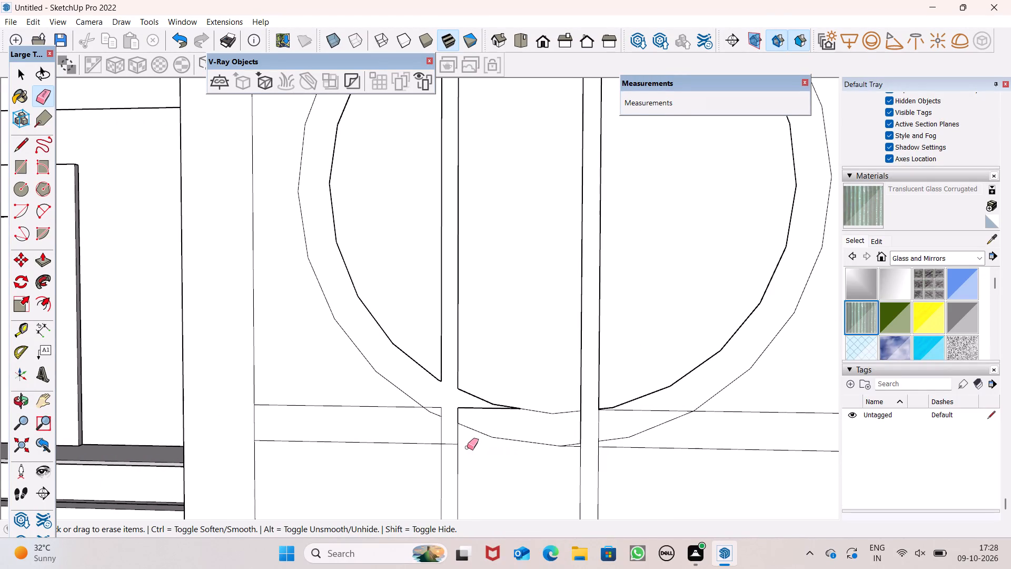
scroll(463, 437, down, 1)
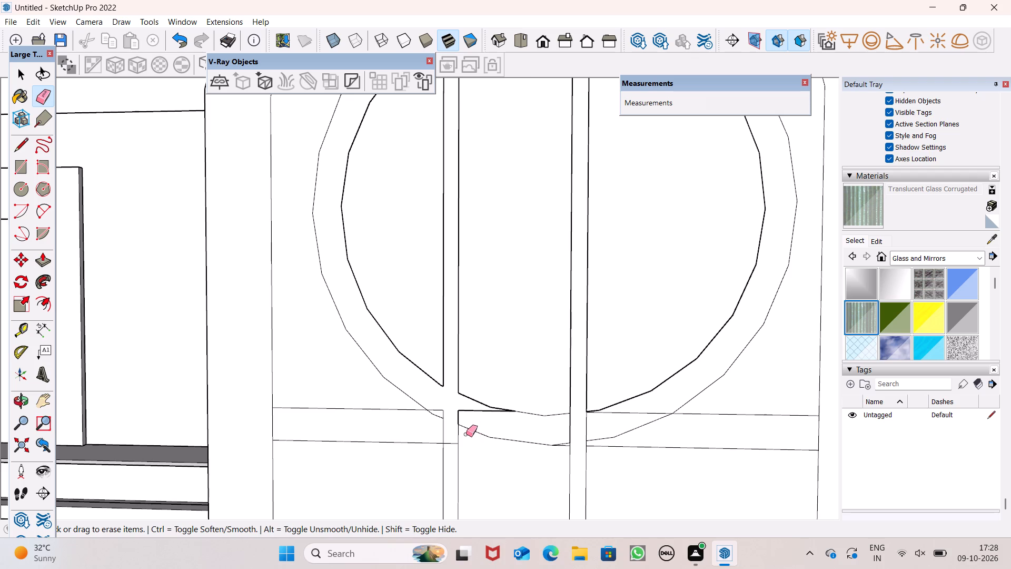
drag(348, 399, 348, 426)
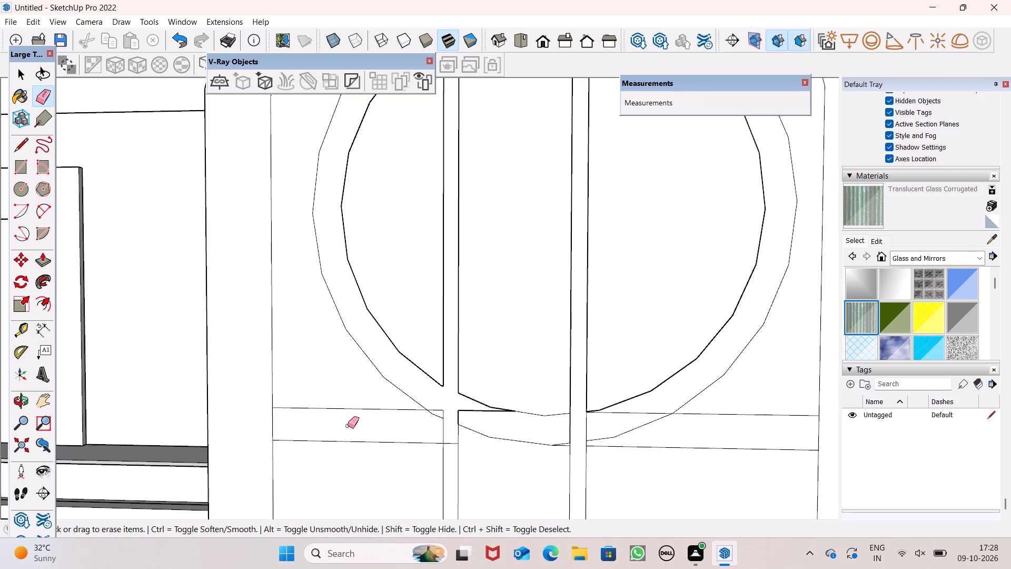
drag(348, 426, 361, 441)
drag(450, 435, 450, 443)
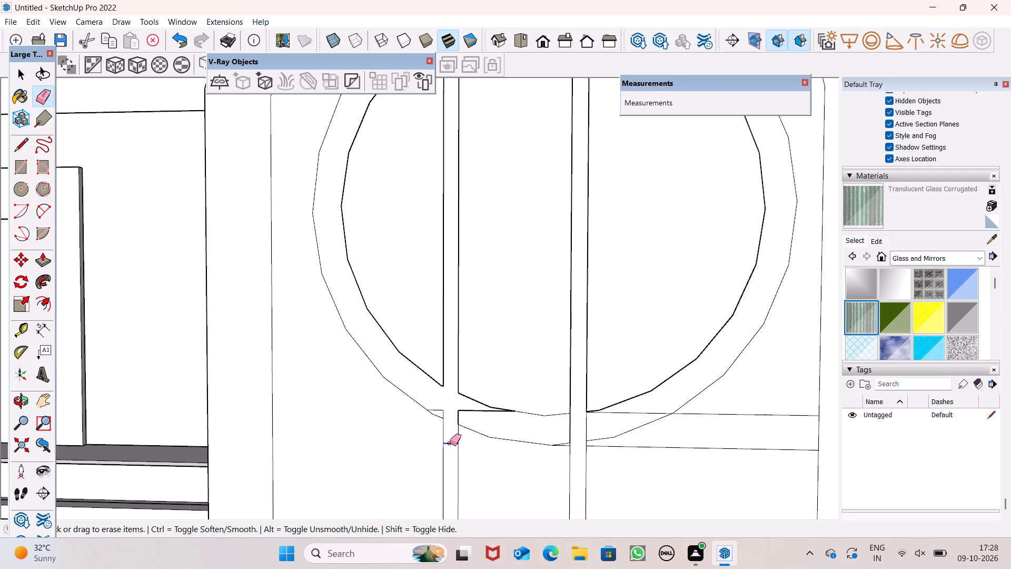
scroll(461, 382, down, 2)
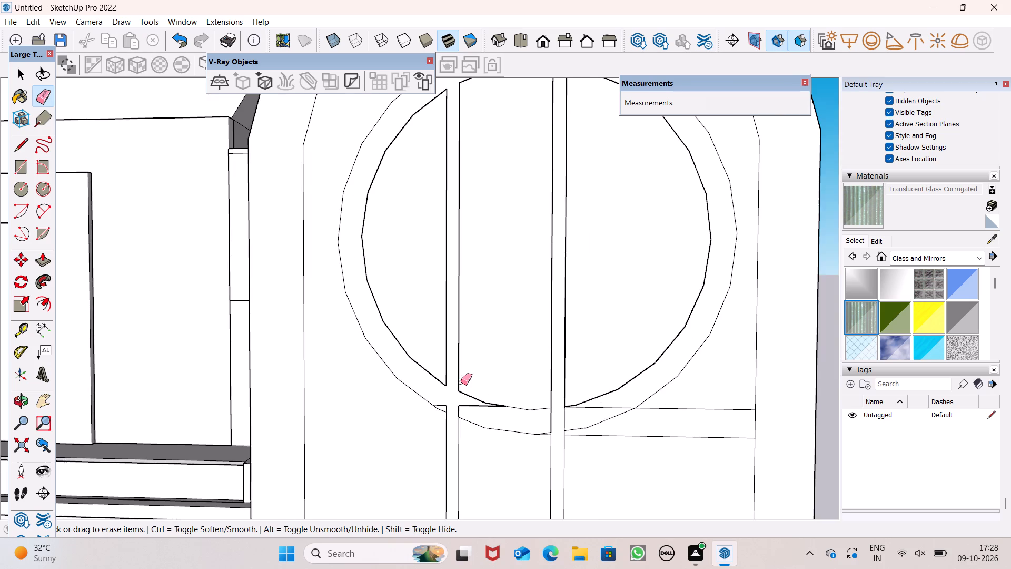
scroll(439, 407, up, 2)
scroll(439, 407, down, 1)
scroll(439, 407, up, 3)
drag(444, 403, 446, 407)
drag(478, 403, 444, 406)
scroll(488, 412, down, 3)
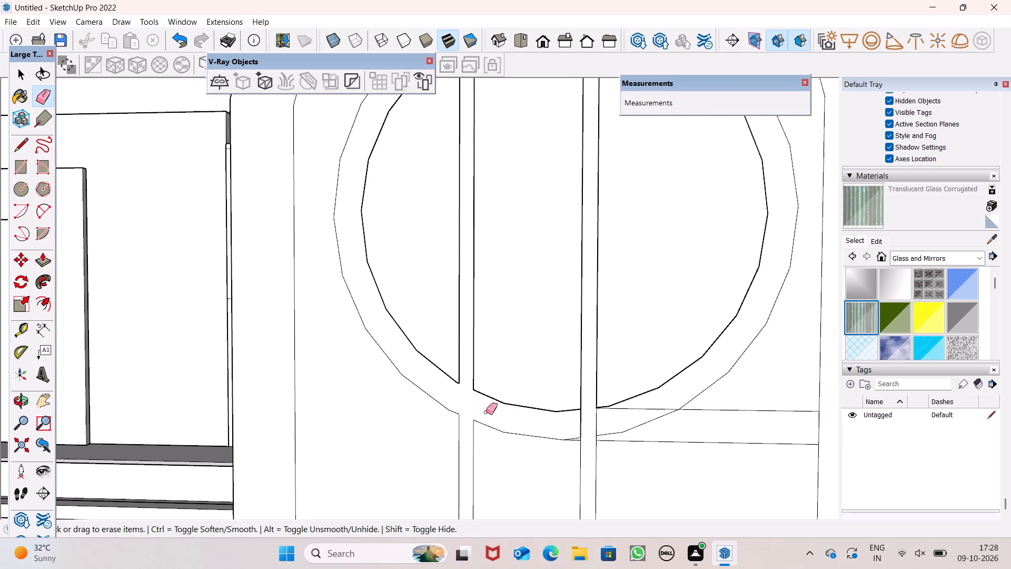
Erase the top crossbar's edges right of the ring's bottom and the leftover segments where the right vertical bar crosses the ring.
scroll(626, 419, up, 3)
drag(658, 400, 622, 431)
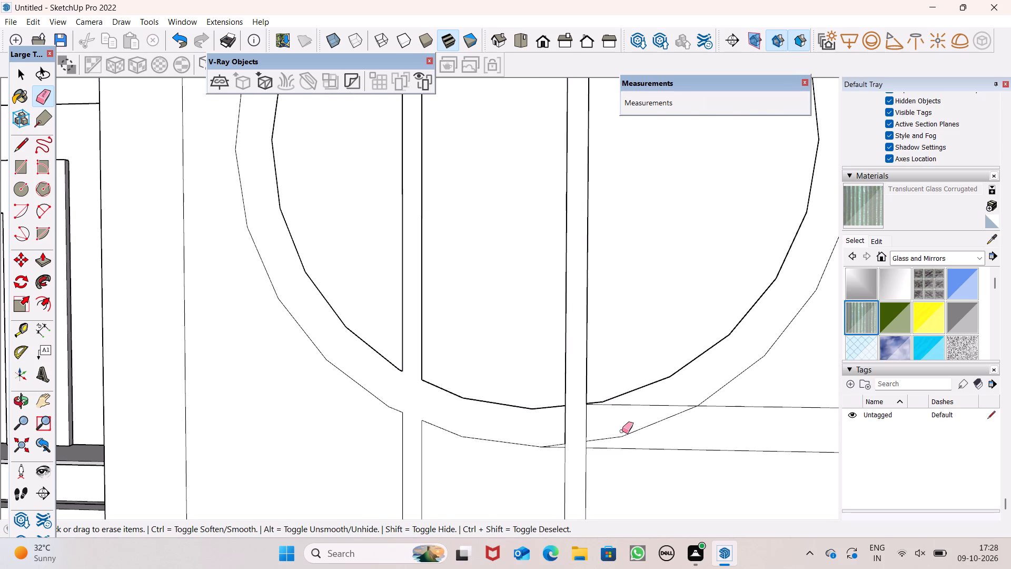
drag(622, 431, 620, 431)
drag(730, 407, 675, 459)
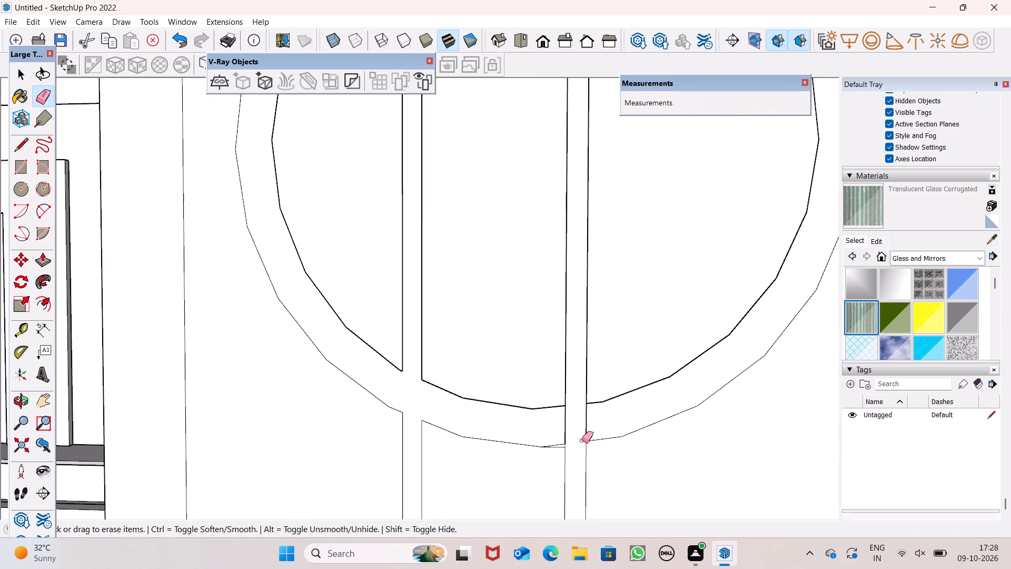
scroll(561, 453, up, 5)
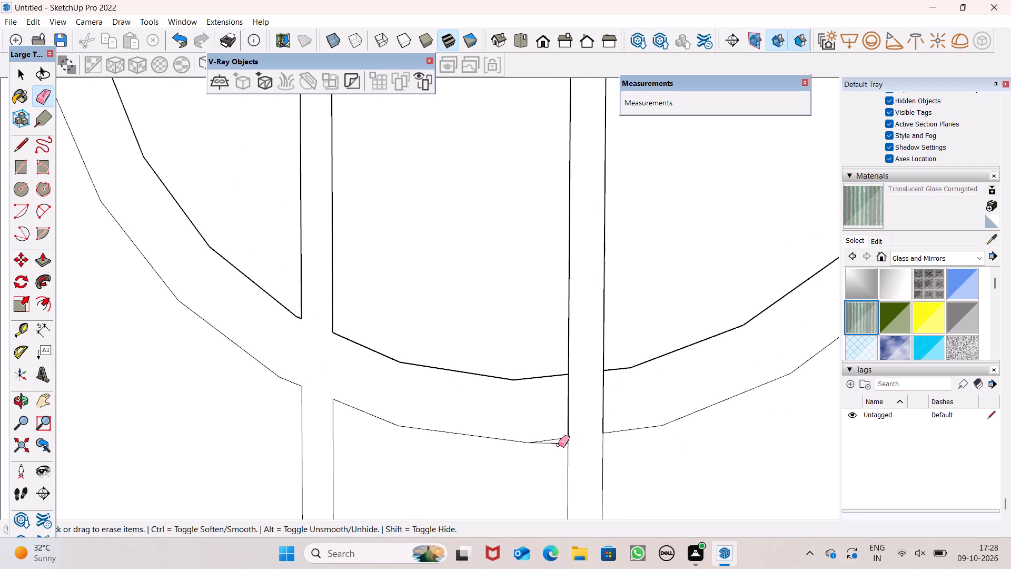
click(558, 445)
drag(570, 421, 626, 413)
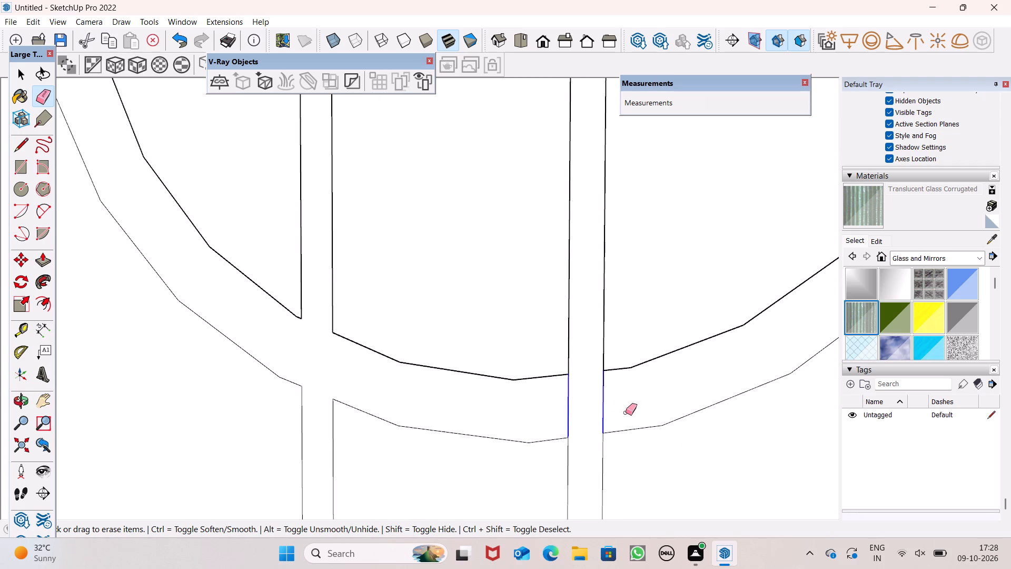
drag(626, 413, 616, 408)
Paint the panes inside the ring and the panes around it, above and below, with Translucent Glass Gray.
scroll(394, 365, down, 10)
scroll(480, 363, down, 6)
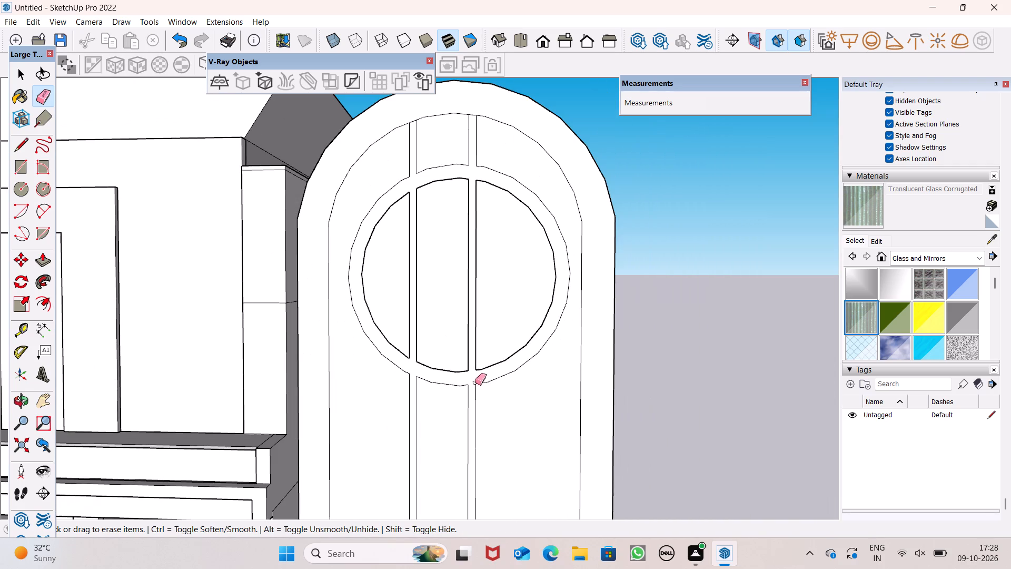
scroll(528, 330, down, 4)
scroll(577, 308, down, 2)
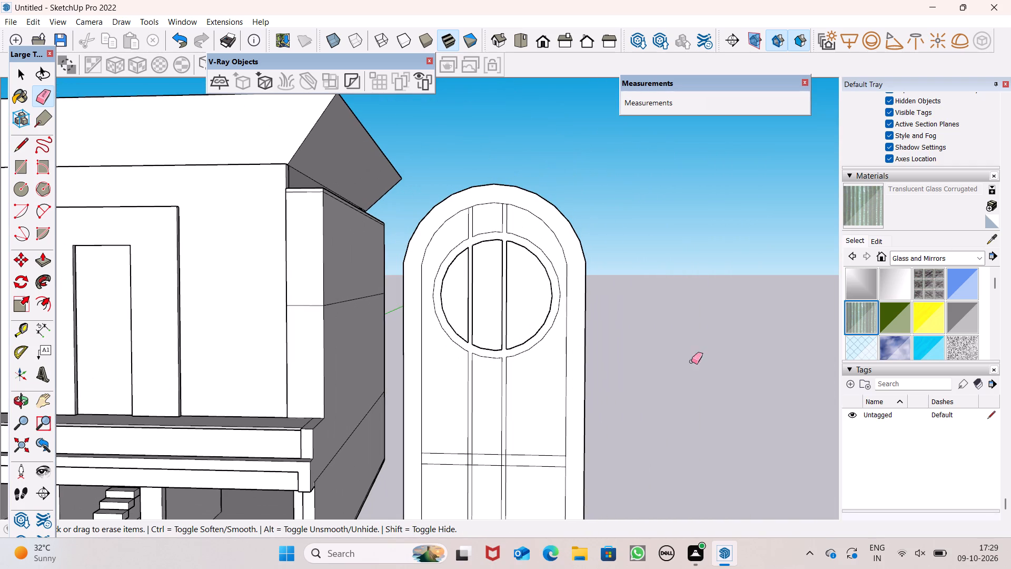
click(954, 320)
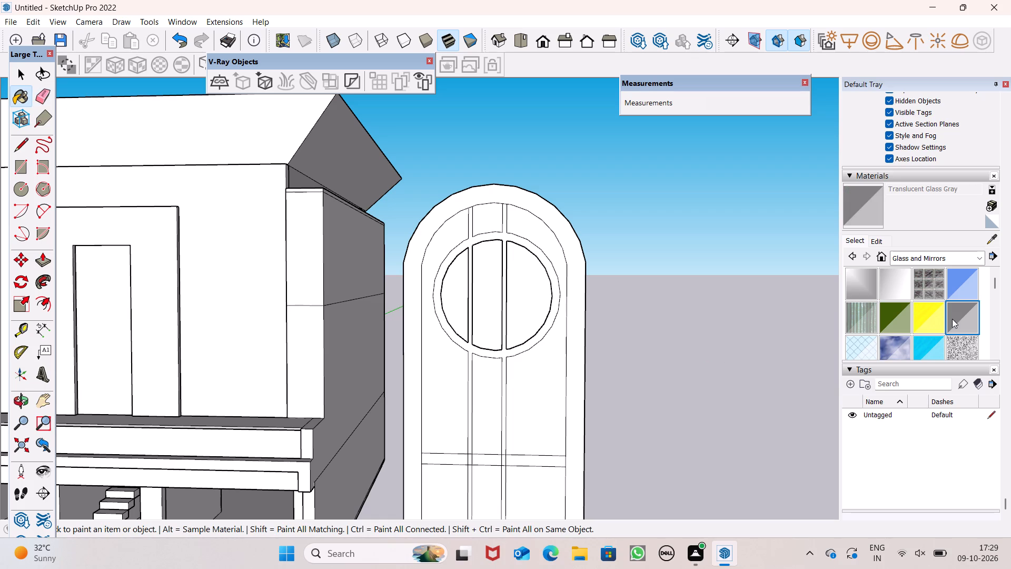
click(541, 398)
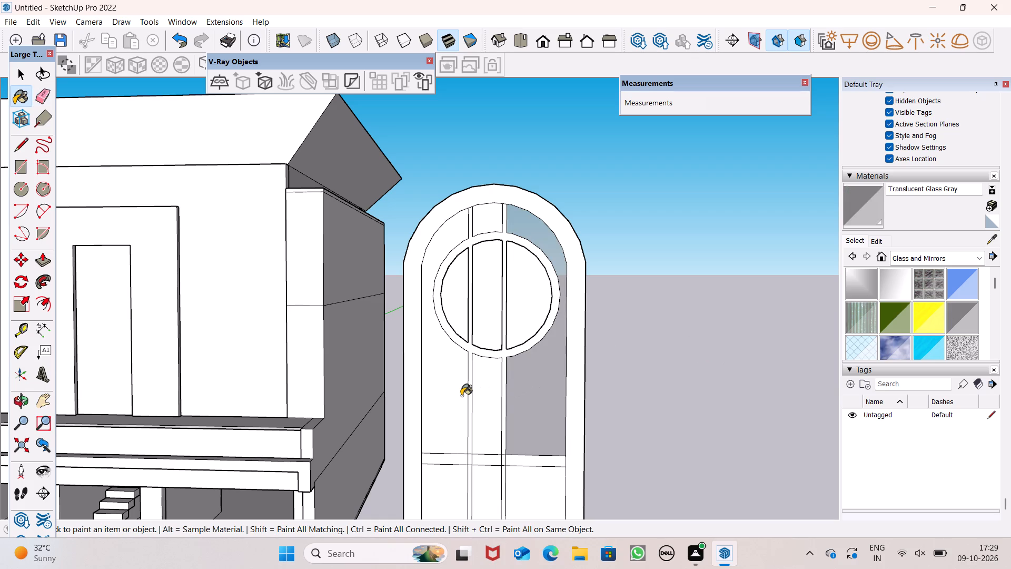
click(446, 382)
click(455, 321)
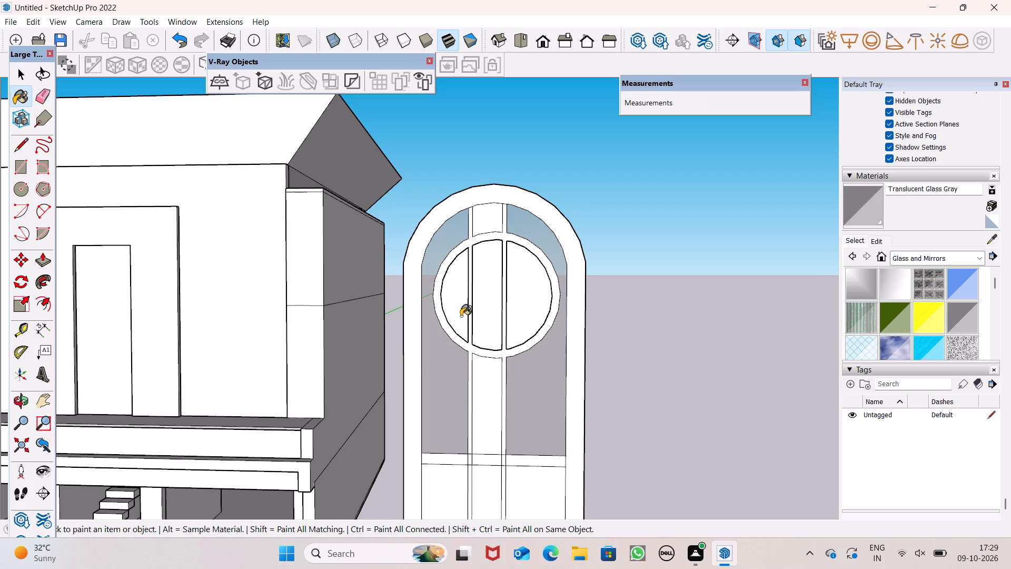
click(479, 308)
click(518, 305)
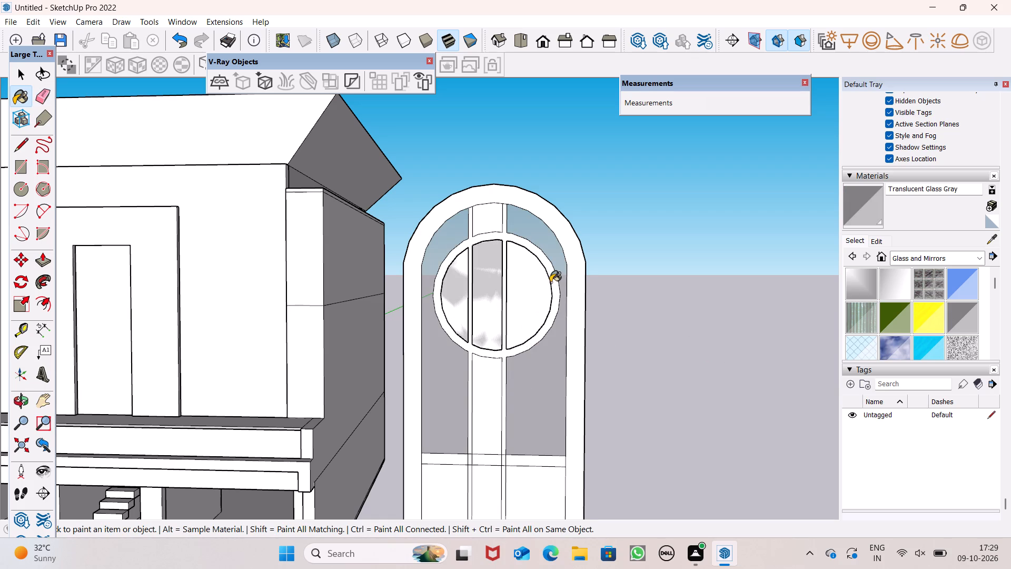
scroll(550, 282, down, 1)
click(495, 374)
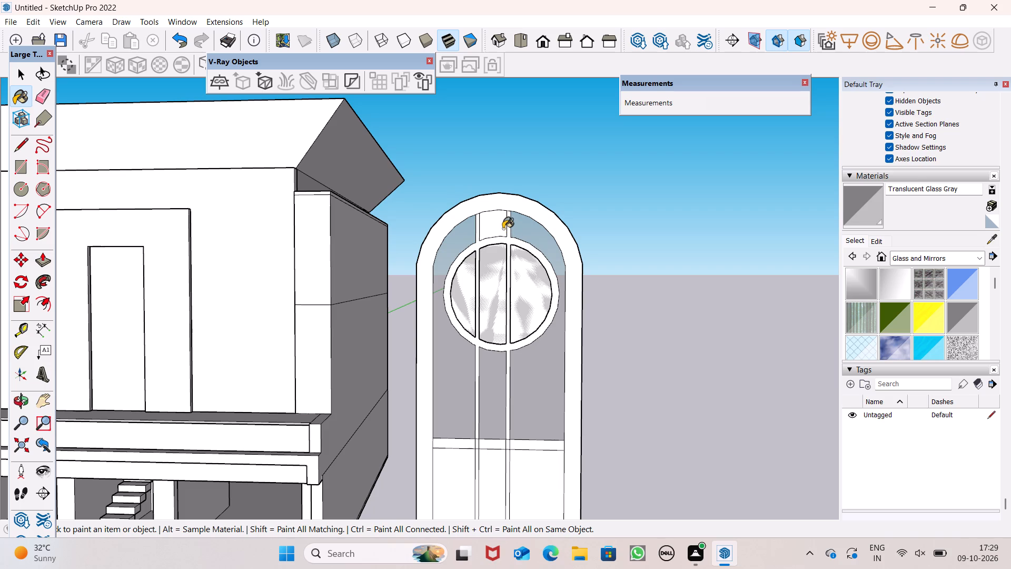
click(503, 229)
Paint the three middle-row panes and the three bottom-row panes of the door with Translucent Glass Gray.
scroll(541, 248, down, 3)
click(544, 464)
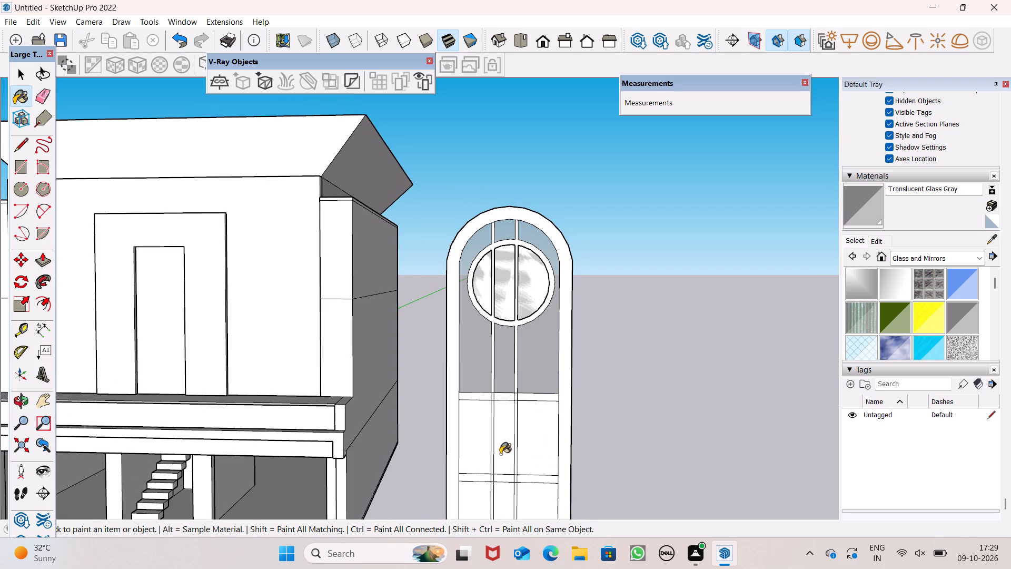
click(500, 454)
click(475, 449)
scroll(518, 365, down, 7)
scroll(529, 470, up, 4)
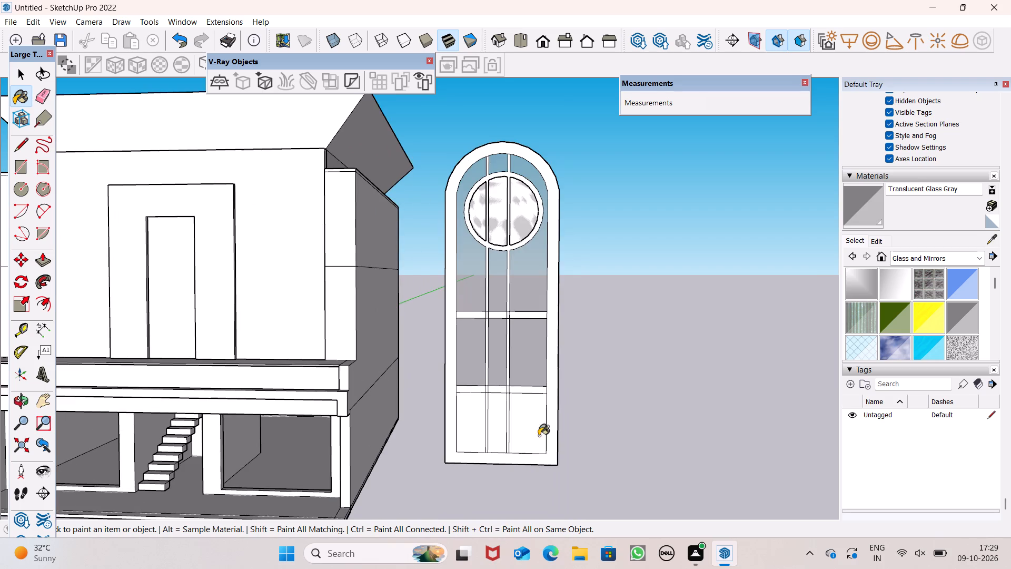
click(541, 418)
click(489, 413)
drag(450, 408, 454, 407)
Erase the leftover segments where the left vertical bar crosses the upper of the two crossbars below the ring.
scroll(520, 448, down, 3)
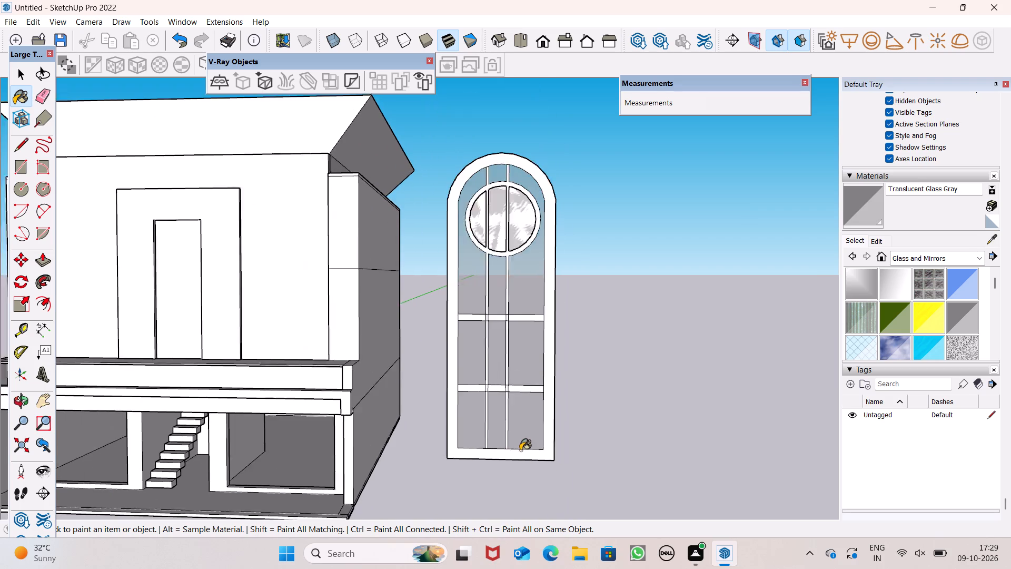
scroll(520, 450, down, 1)
scroll(518, 347, up, 2)
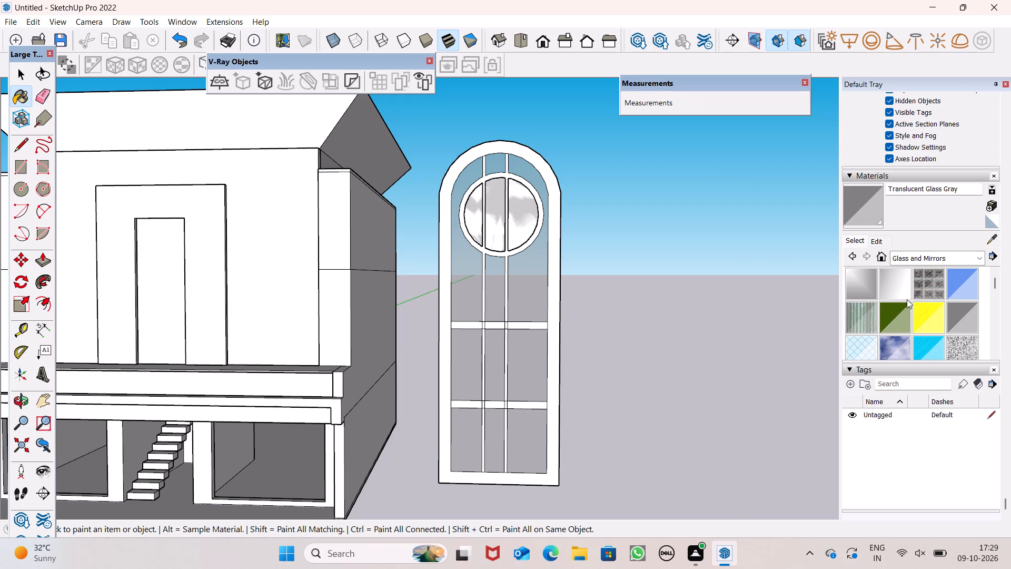
scroll(514, 301, up, 4)
scroll(504, 319, down, 1)
scroll(467, 344, up, 8)
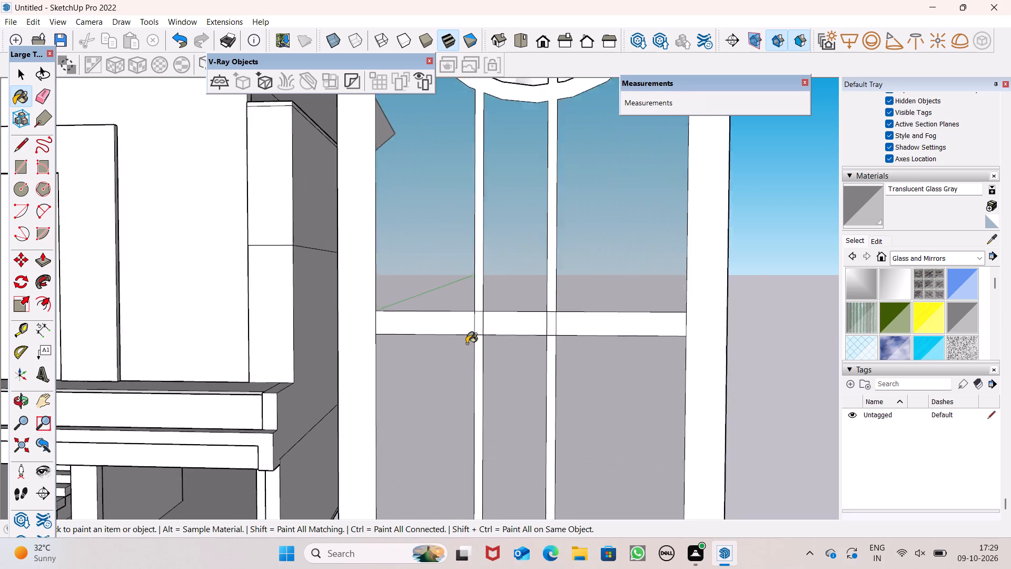
scroll(467, 344, up, 4)
click(41, 99)
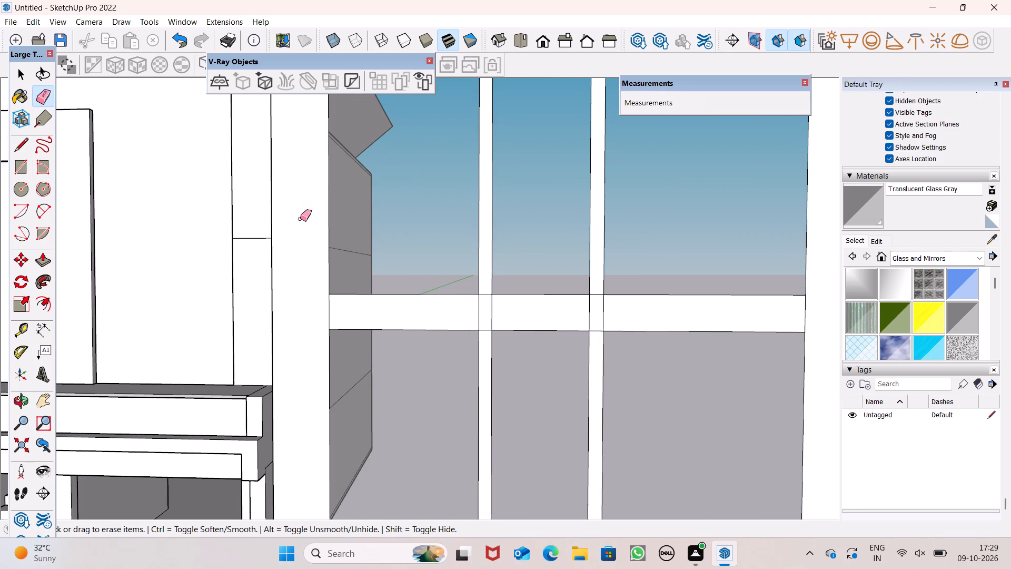
drag(460, 320, 492, 317)
click(480, 313)
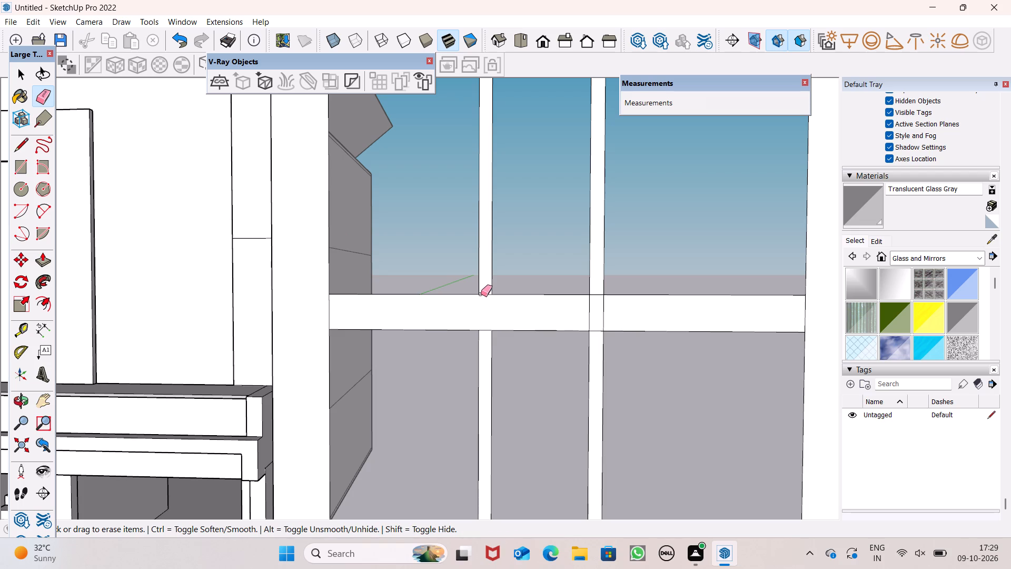
click(482, 294)
click(483, 329)
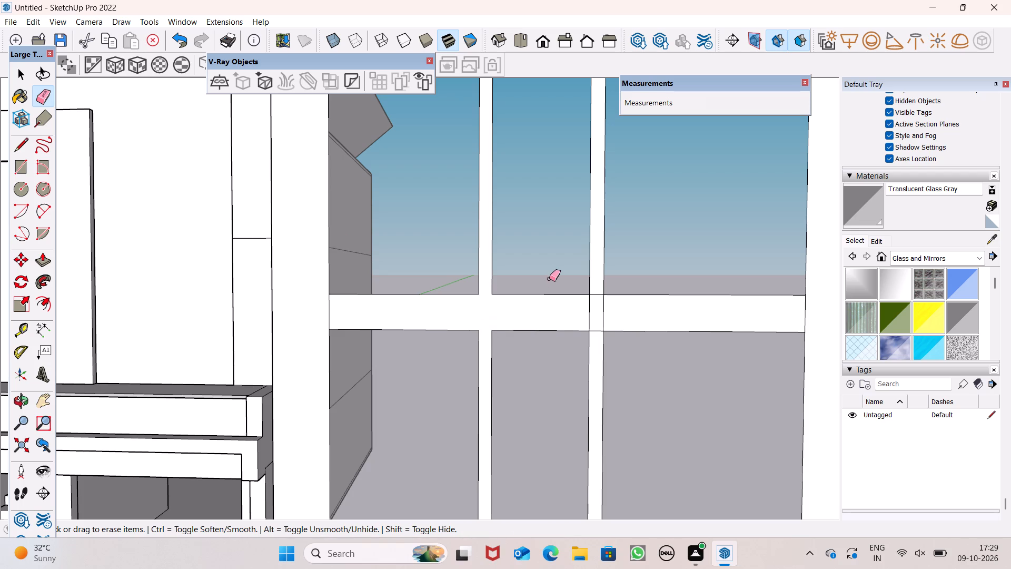
Erase the leftover segments where the right vertical bar crosses that upper crossbar, undoing any erasure that catches neighbouring pane edges.
drag(596, 290, 597, 298)
drag(595, 306, 592, 312)
drag(612, 308, 586, 312)
drag(602, 327, 596, 331)
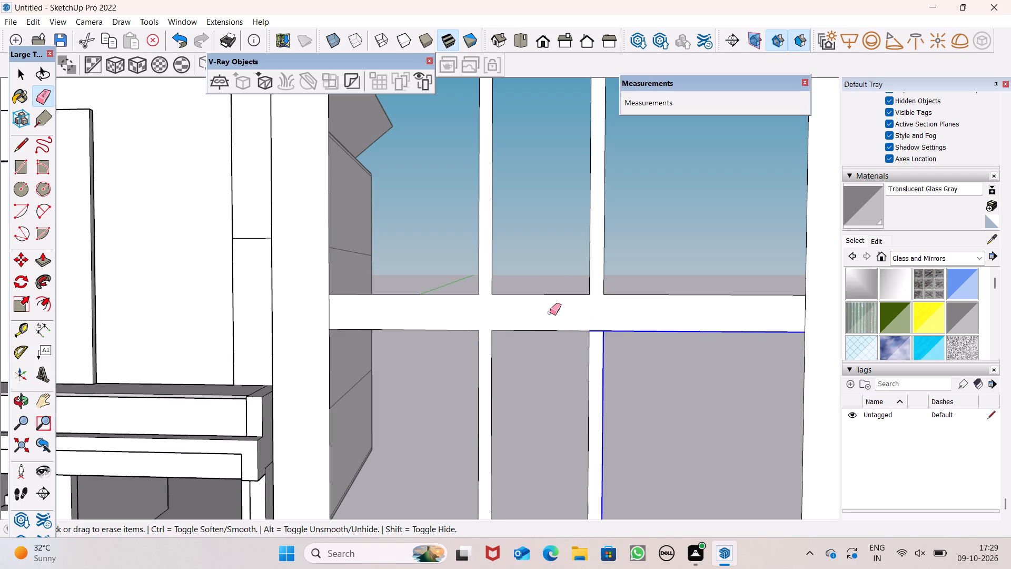
key(ctrl+z)
scroll(556, 309, down, 4)
scroll(599, 352, up, 12)
click(559, 278)
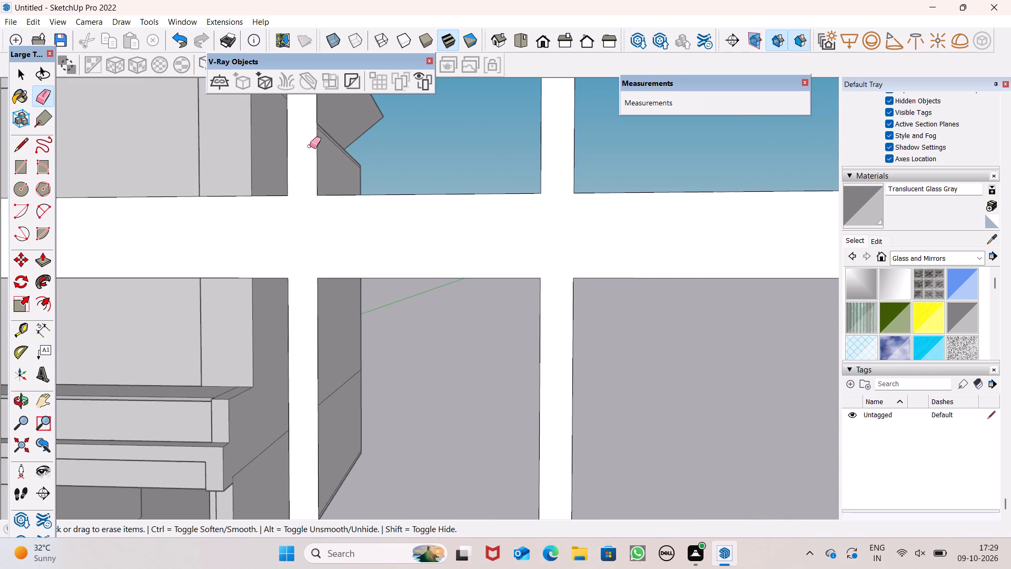
Erase the leftover segments where the left vertical bar crosses the door's lower crossbar.
scroll(316, 245, down, 4)
scroll(289, 296, down, 7)
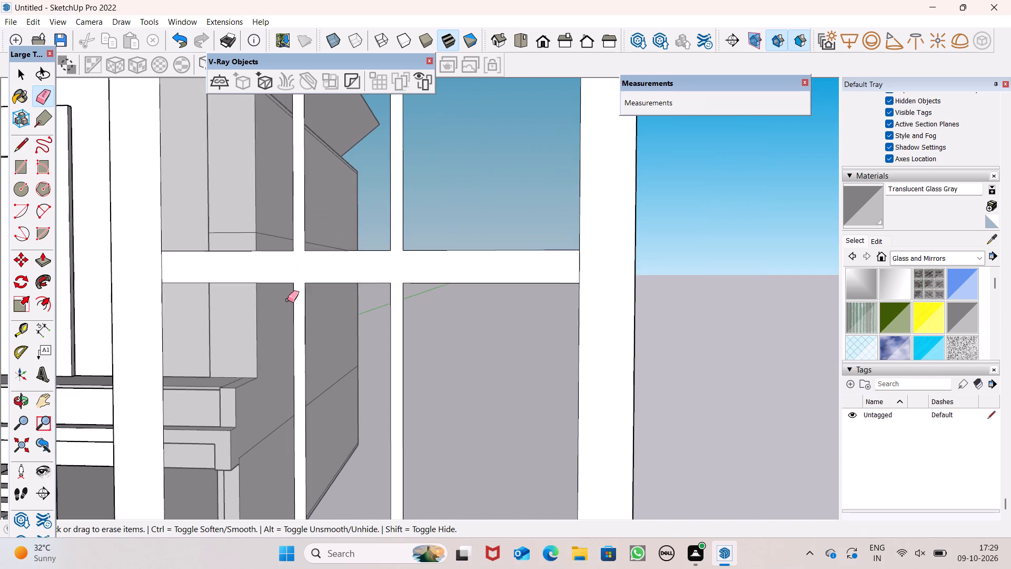
scroll(636, 280, up, 4)
scroll(619, 223, down, 5)
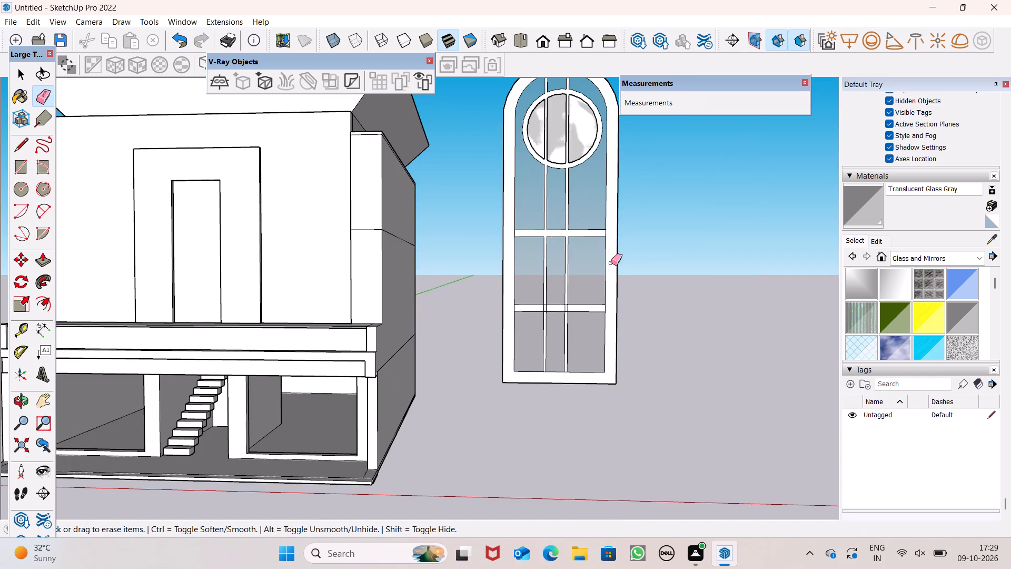
scroll(590, 346, up, 5)
scroll(523, 290, up, 10)
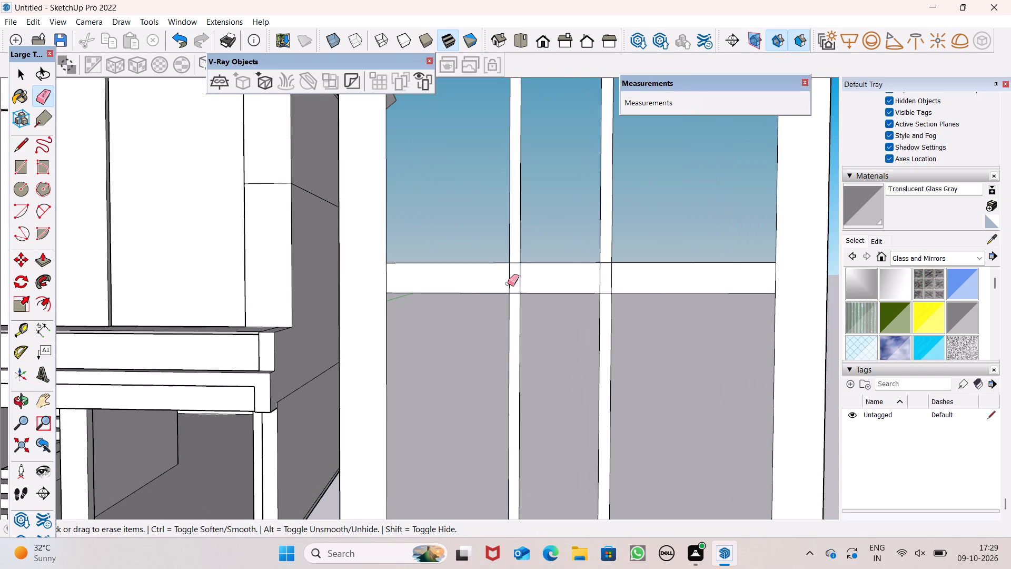
drag(507, 283, 517, 280)
click(519, 278)
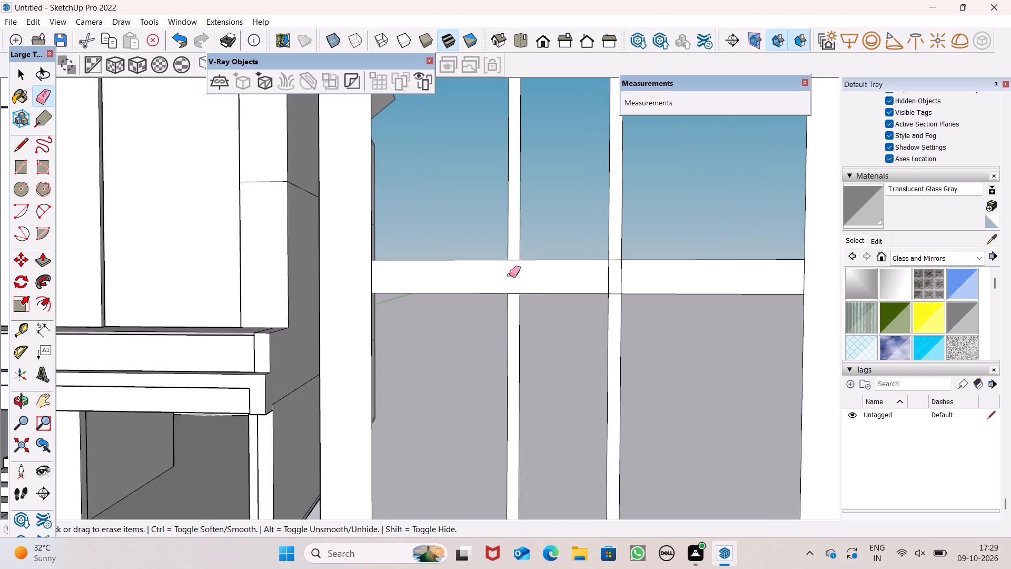
scroll(509, 274, up, 5)
drag(521, 247, 520, 253)
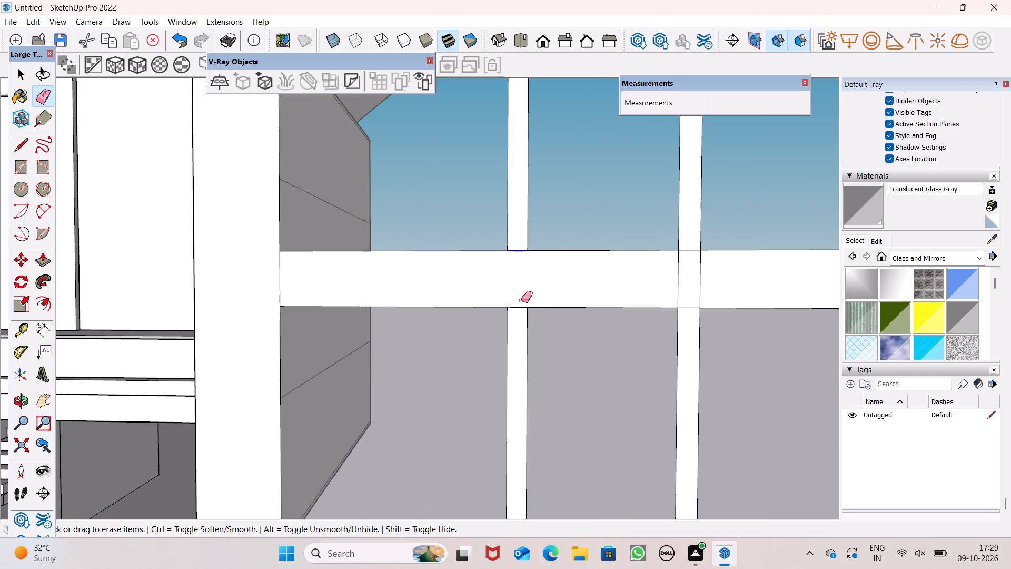
click(518, 307)
Erase the leftover segments where the right vertical bar crosses the door's lower crossbar.
scroll(497, 264, down, 3)
scroll(673, 293, up, 4)
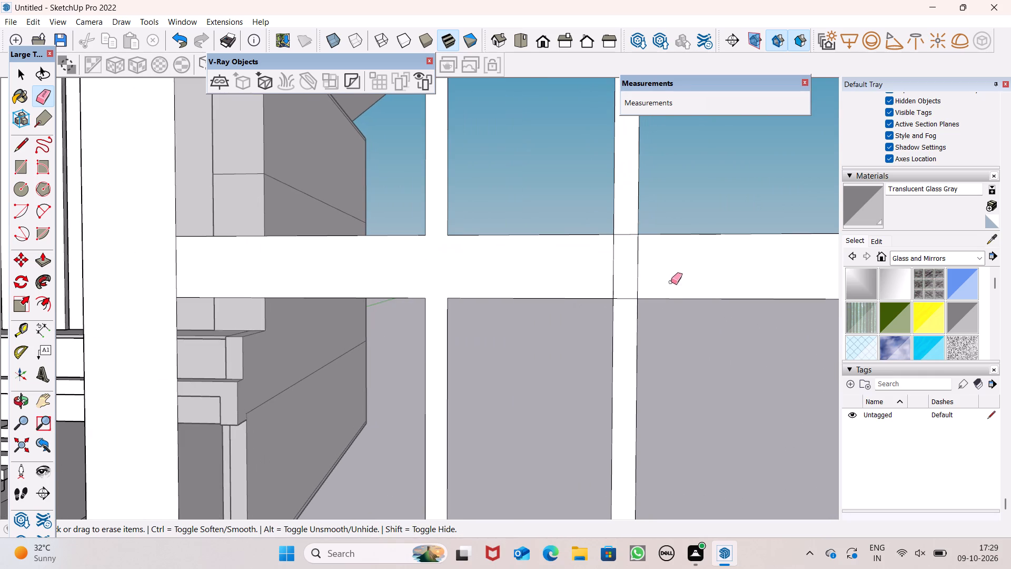
drag(662, 278, 618, 275)
drag(621, 226, 622, 237)
drag(612, 250, 611, 259)
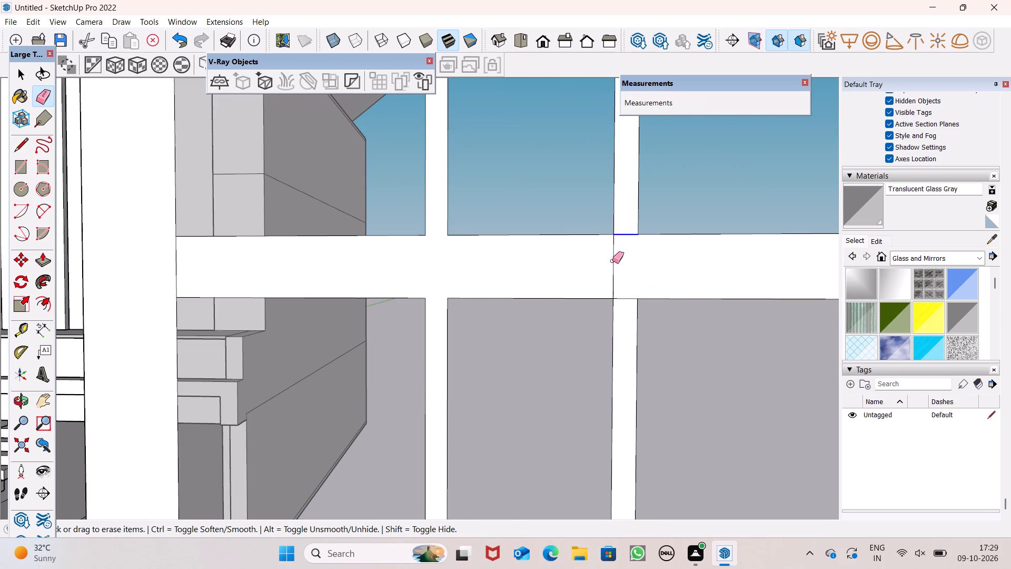
drag(613, 266, 608, 271)
click(621, 298)
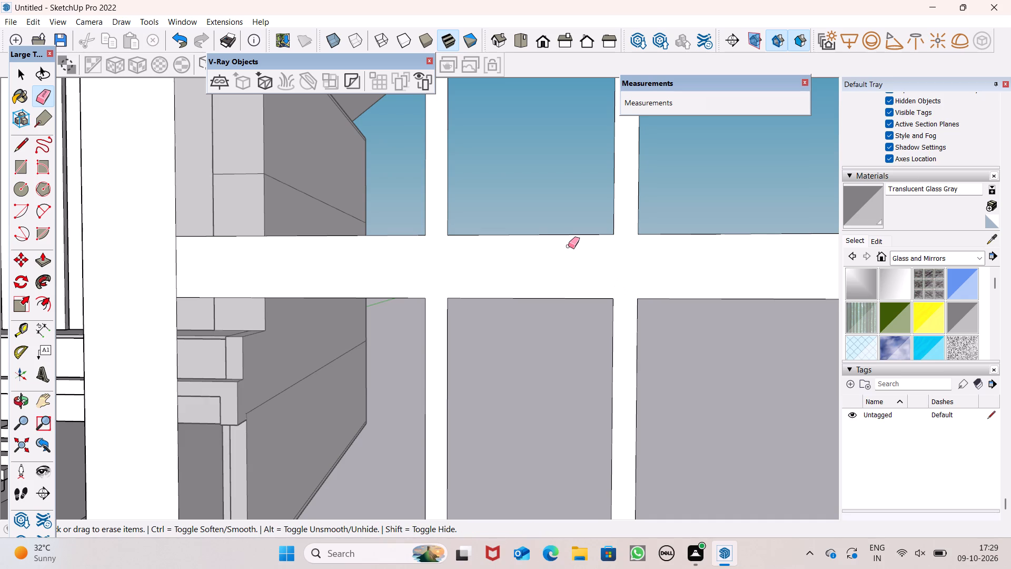
Examine the cleaned lower crossbar and the joints of the vertical bars with the bottom rail for leftover segments.
scroll(568, 246, down, 2)
scroll(330, 275, down, 3)
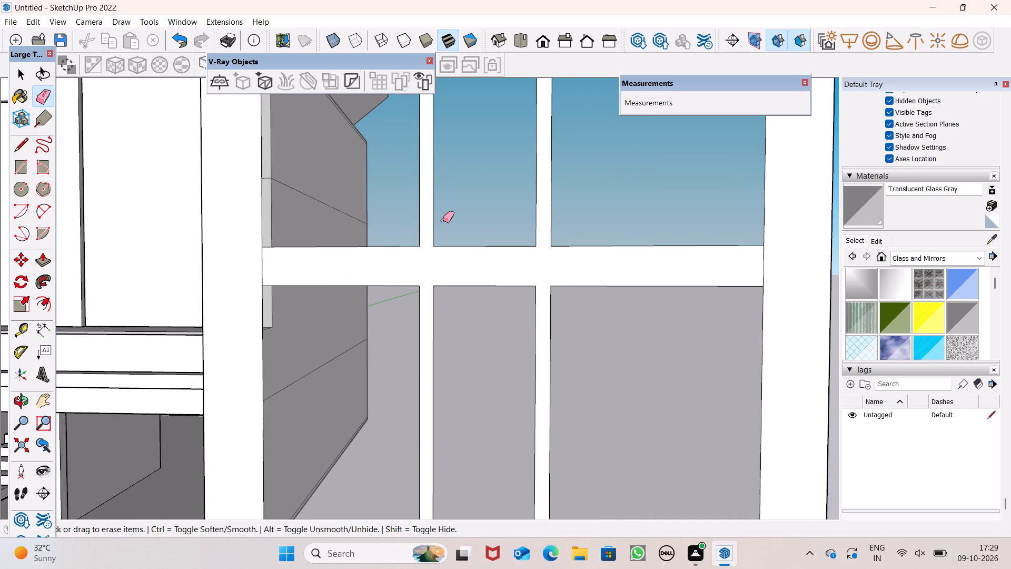
scroll(443, 220, down, 2)
scroll(553, 219, down, 6)
scroll(527, 399, up, 4)
scroll(522, 411, down, 1)
scroll(522, 411, up, 1)
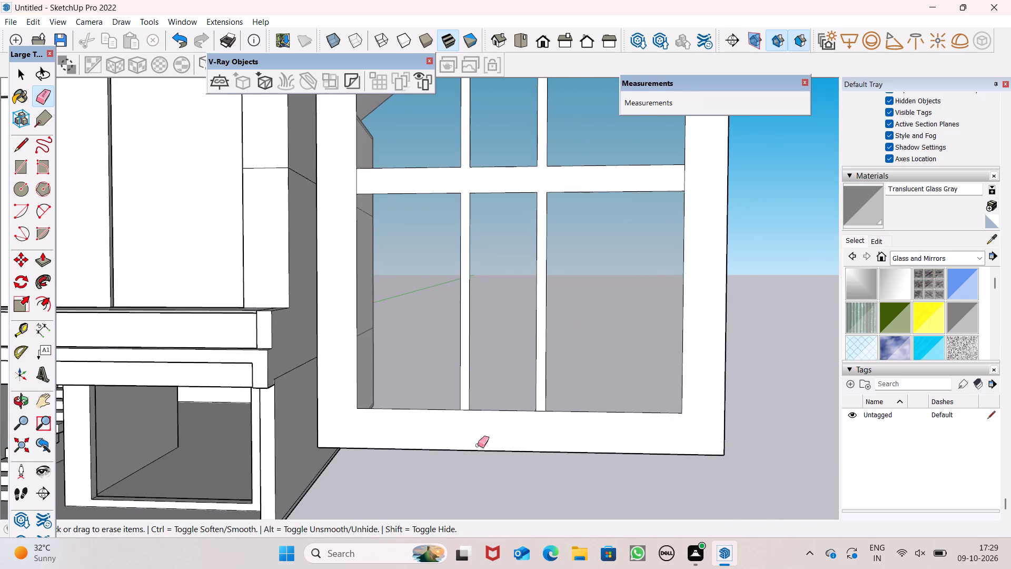
scroll(469, 429, up, 13)
scroll(451, 385, down, 8)
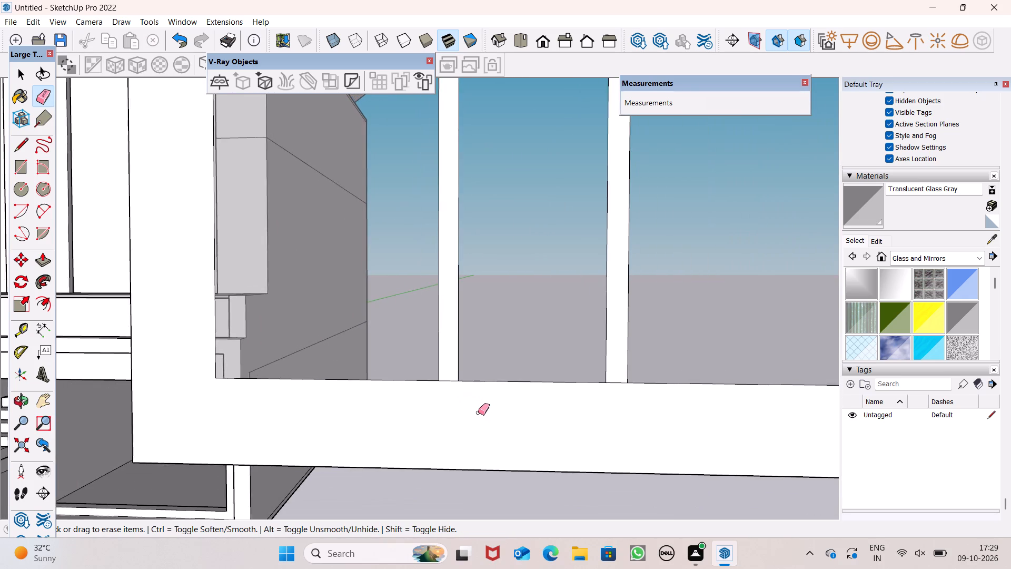
scroll(477, 428, down, 14)
scroll(541, 437, down, 1)
Extrude the front face of the door's outer arched frame by 3" with Push/Pull.
middle_drag(526, 495, 402, 515)
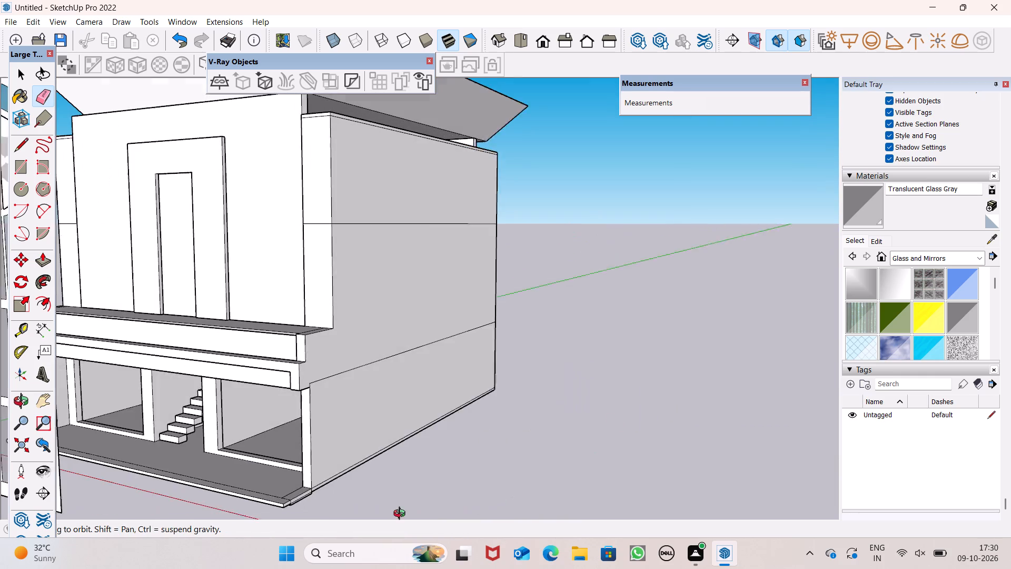
middle_drag(402, 515, 401, 515)
scroll(740, 360, down, 5)
middle_drag(667, 392, 592, 448)
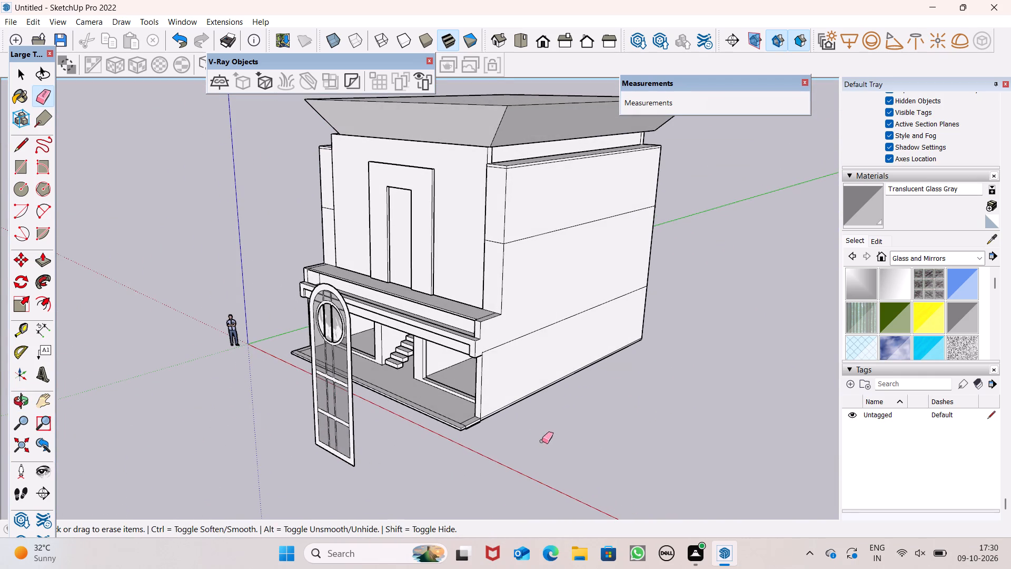
key(space)
scroll(314, 420, up, 11)
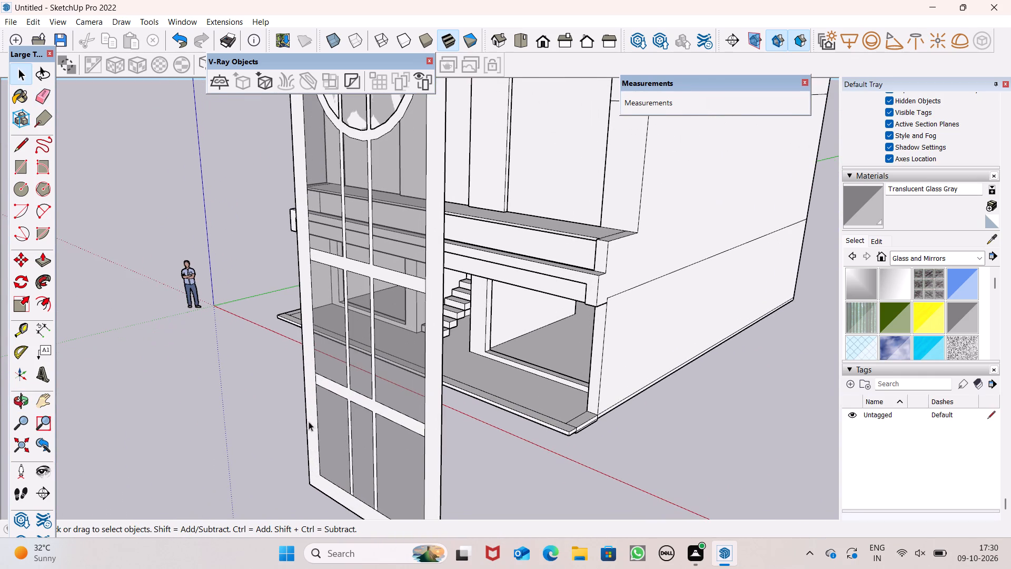
click(48, 257)
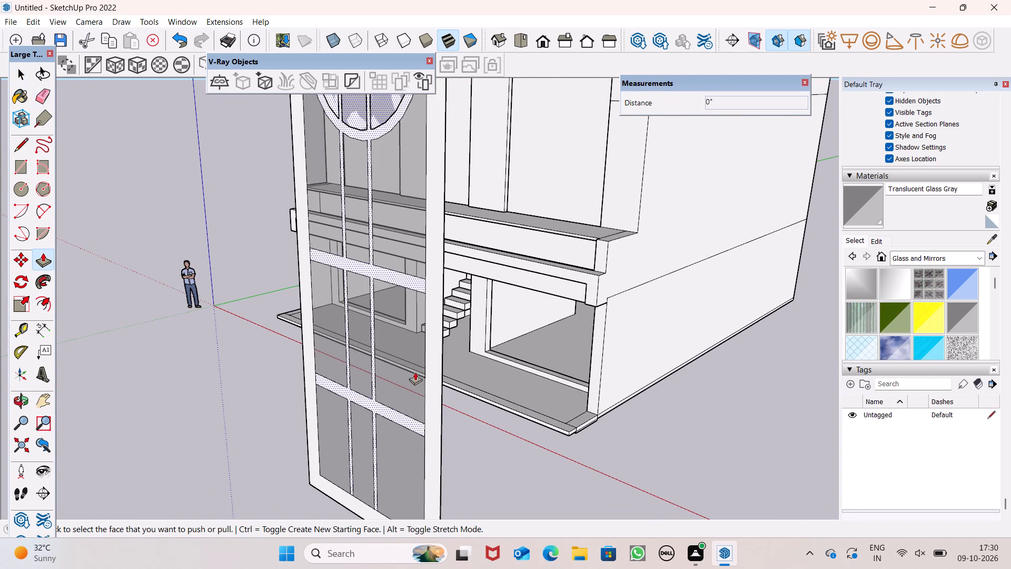
drag(433, 383, 437, 378)
key(3)
key(shift+quotedbl)
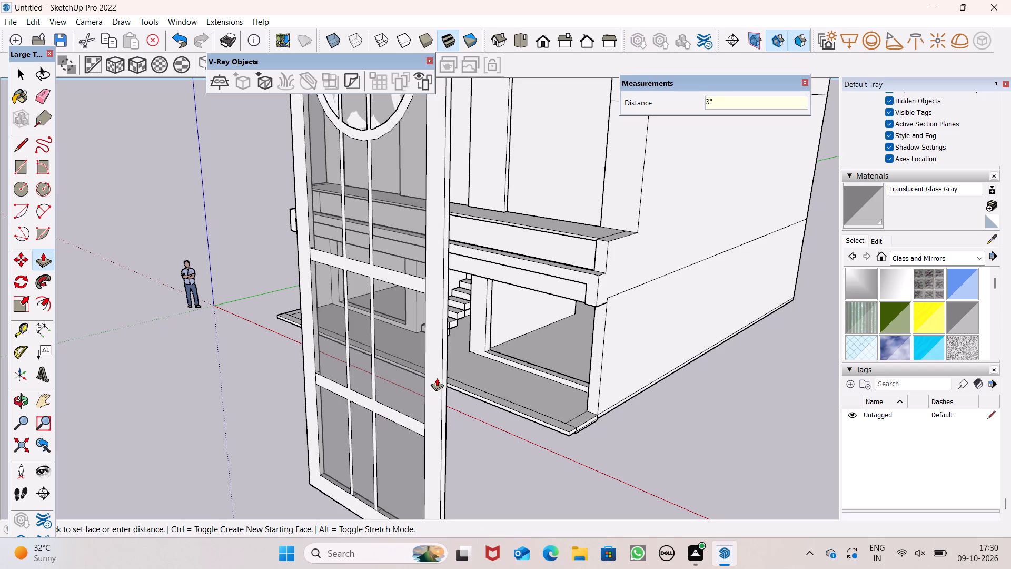
key(Return)
drag(437, 378, 436, 378)
Paint the front face of the outer arched frame with Color C08 from the Colors material collection.
scroll(505, 338, down, 3)
middle_drag(566, 373, 460, 398)
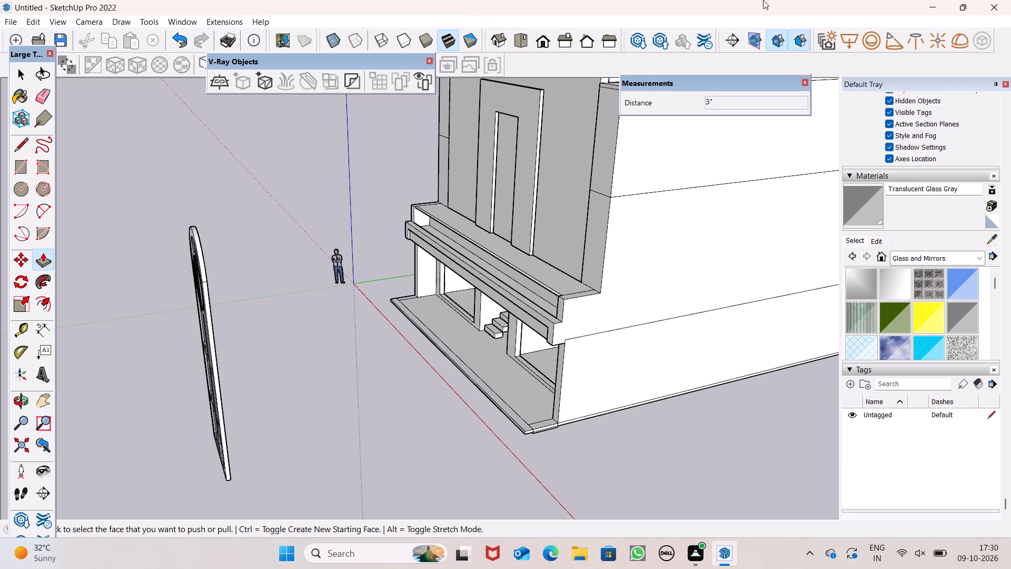
scroll(805, 83, down, 3)
click(985, 259)
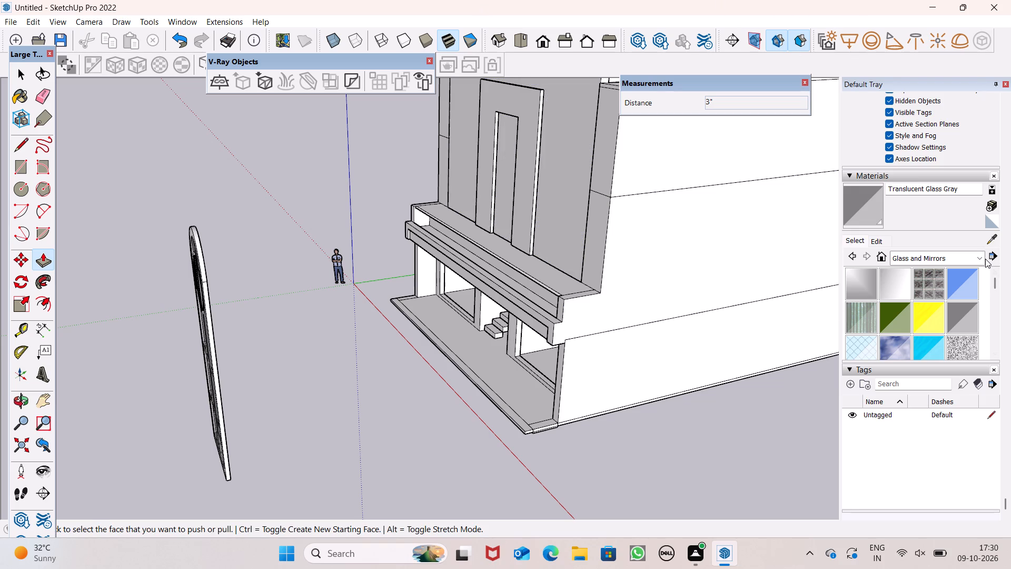
click(979, 257)
click(943, 302)
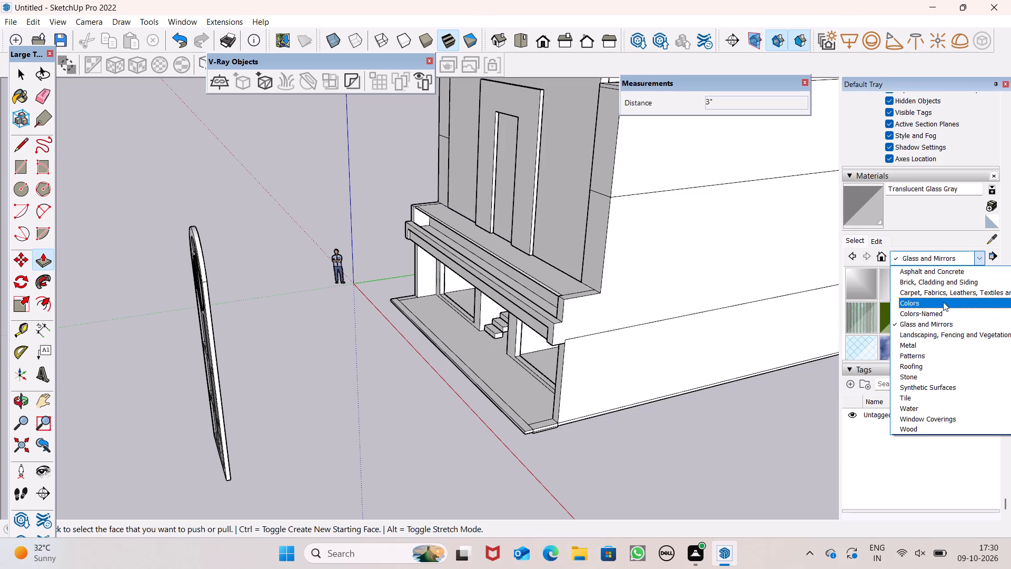
scroll(960, 323, down, 1)
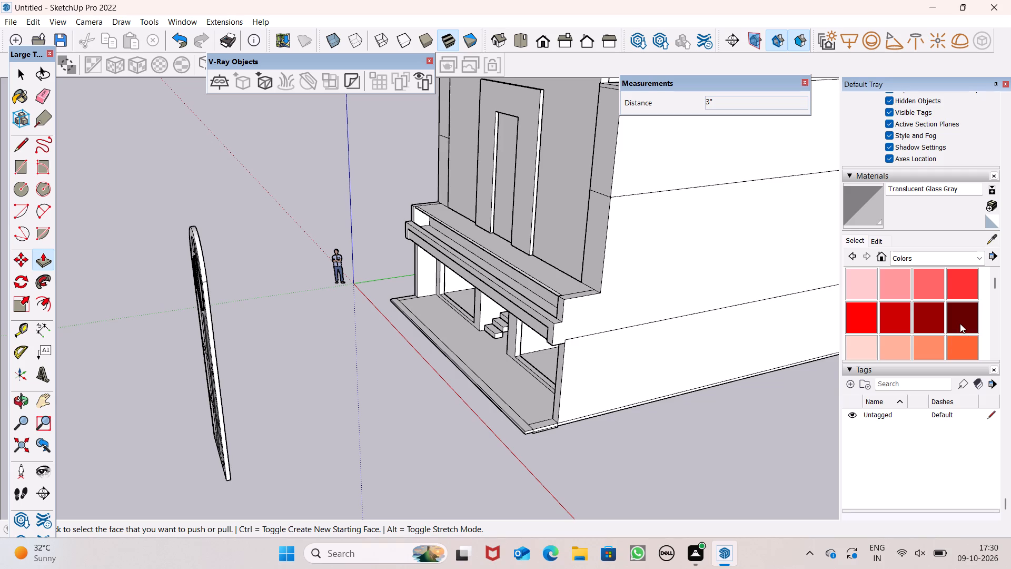
scroll(960, 323, down, 1)
click(960, 323)
scroll(554, 310, down, 2)
middle_drag(344, 355, 351, 358)
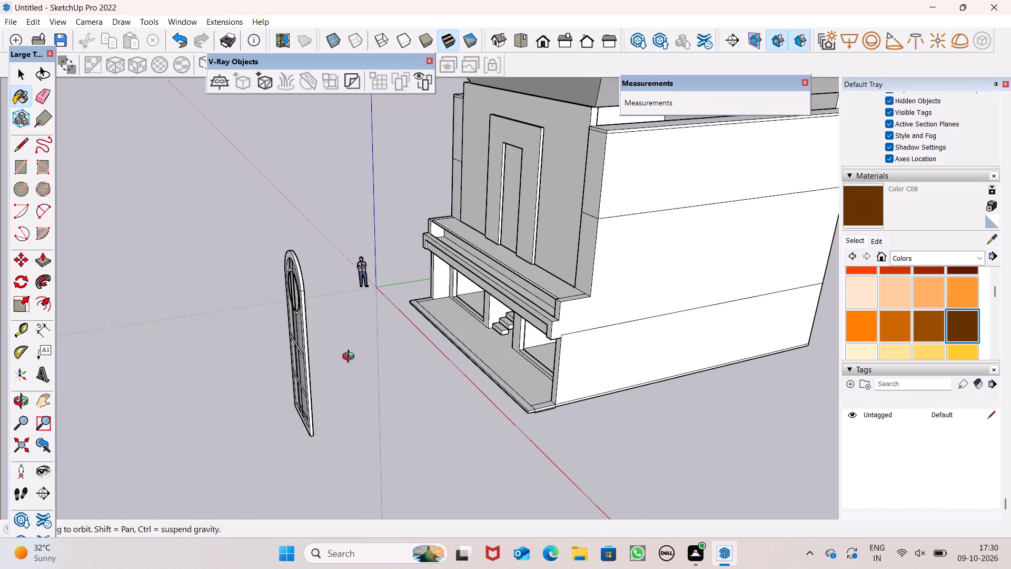
middle_drag(351, 358, 492, 333)
scroll(532, 352, up, 7)
click(547, 345)
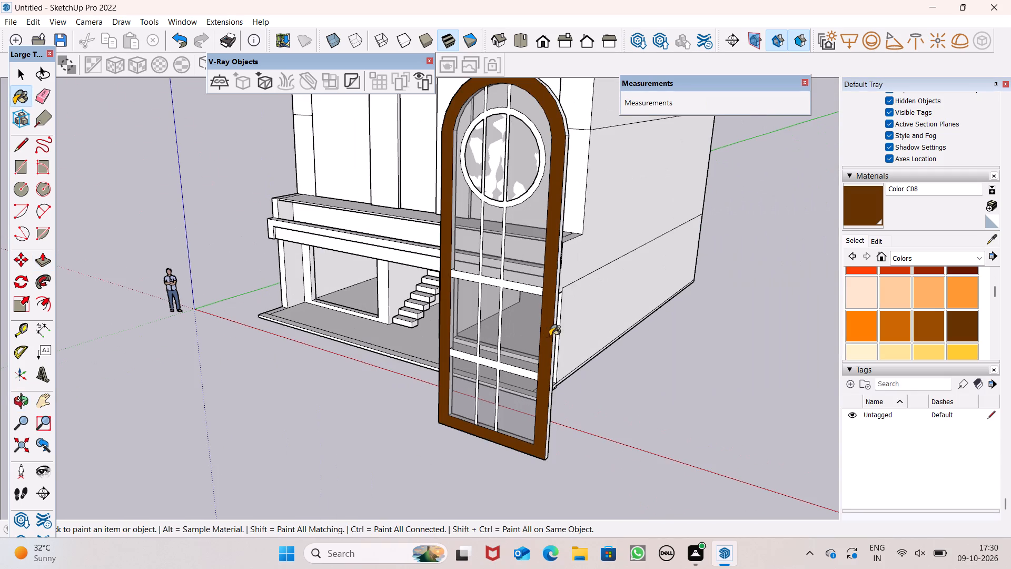
Paint the merged ring, vertical bars and crossbars inside the frame with Color C08.
scroll(523, 315, up, 2)
scroll(523, 315, down, 1)
scroll(523, 315, up, 2)
click(484, 276)
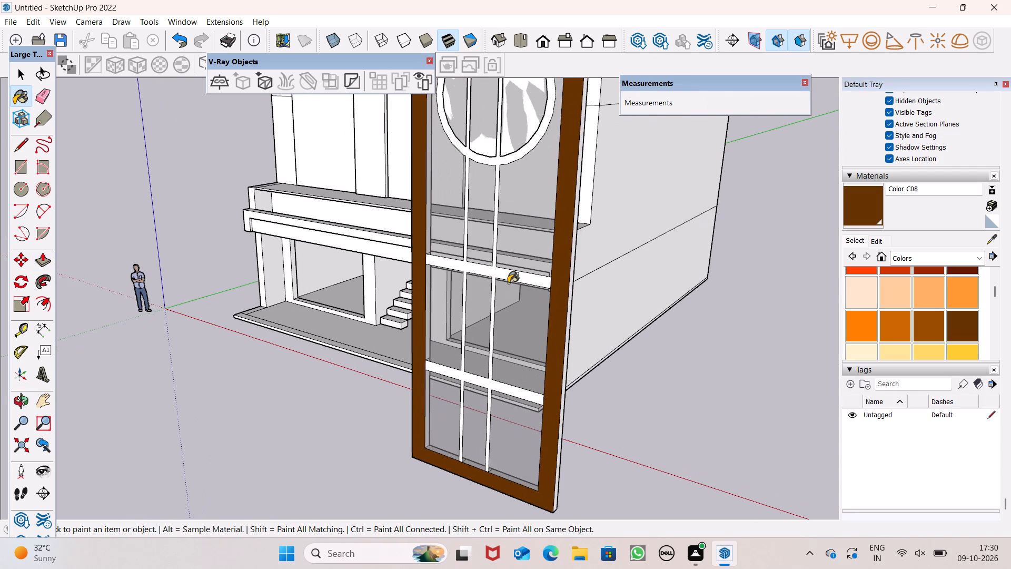
scroll(508, 281, up, 7)
click(529, 266)
scroll(681, 307, down, 2)
scroll(685, 315, up, 1)
scroll(686, 318, down, 2)
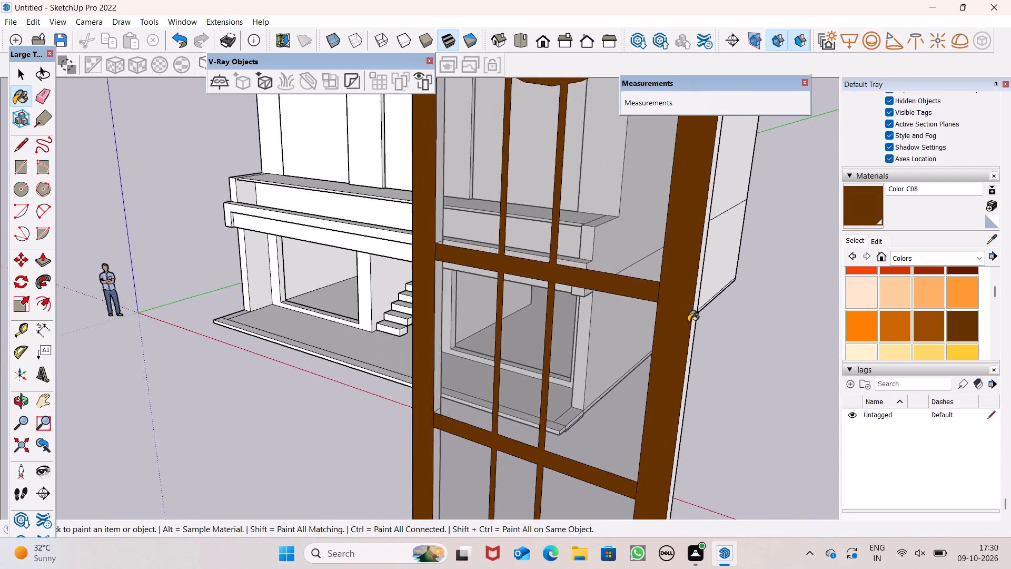
scroll(695, 320, down, 7)
middle_drag(726, 342, 782, 339)
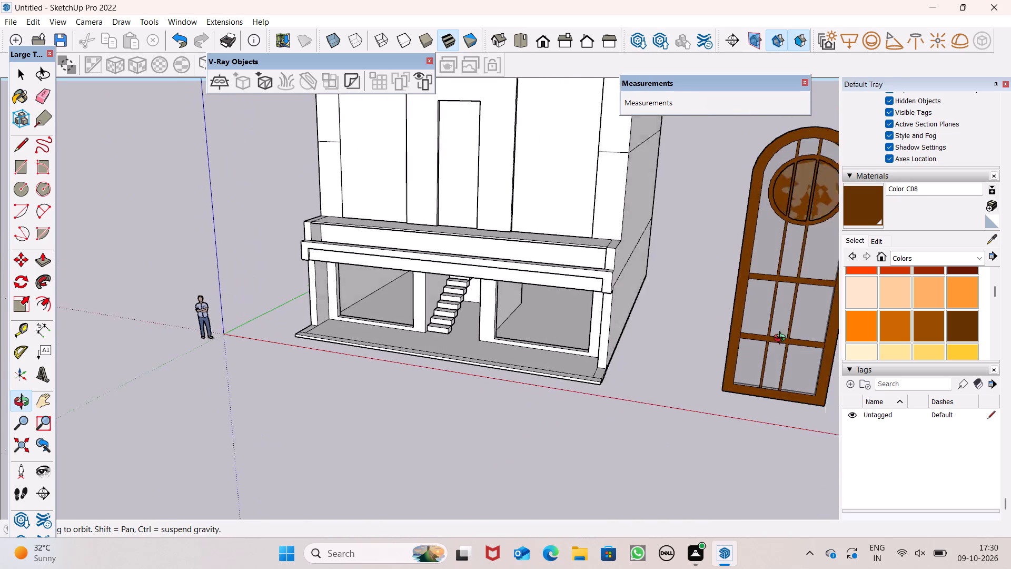
Paint one straight outer side edge and the curved outer edge of the arched door frame with Color C08.
middle_drag(782, 339, 642, 339)
scroll(508, 297, up, 5)
scroll(388, 312, down, 4)
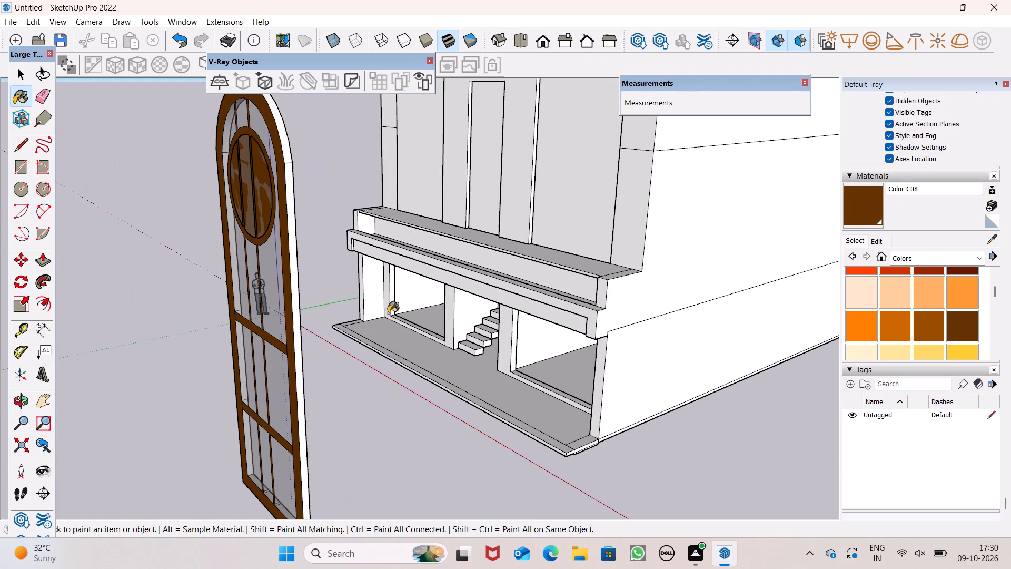
scroll(316, 309, up, 3)
scroll(253, 320, down, 1)
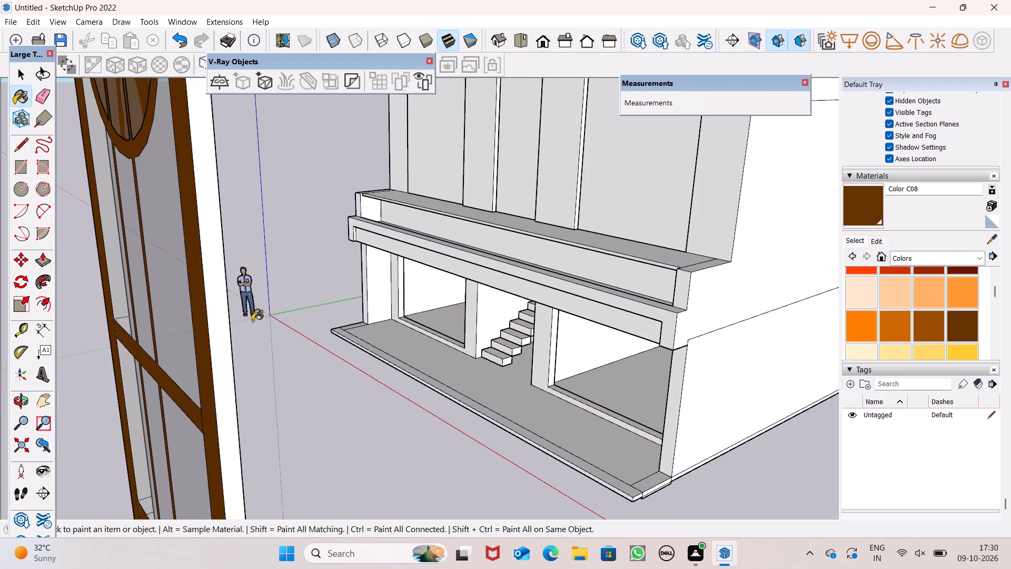
click(219, 329)
scroll(263, 287, down, 7)
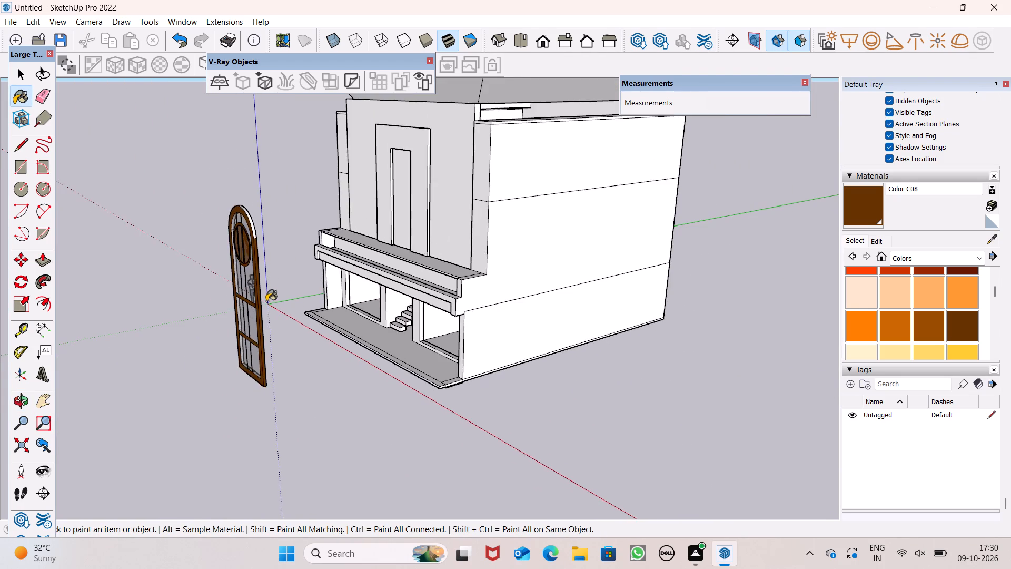
middle_drag(266, 301, 220, 365)
scroll(267, 303, up, 1)
scroll(158, 339, up, 7)
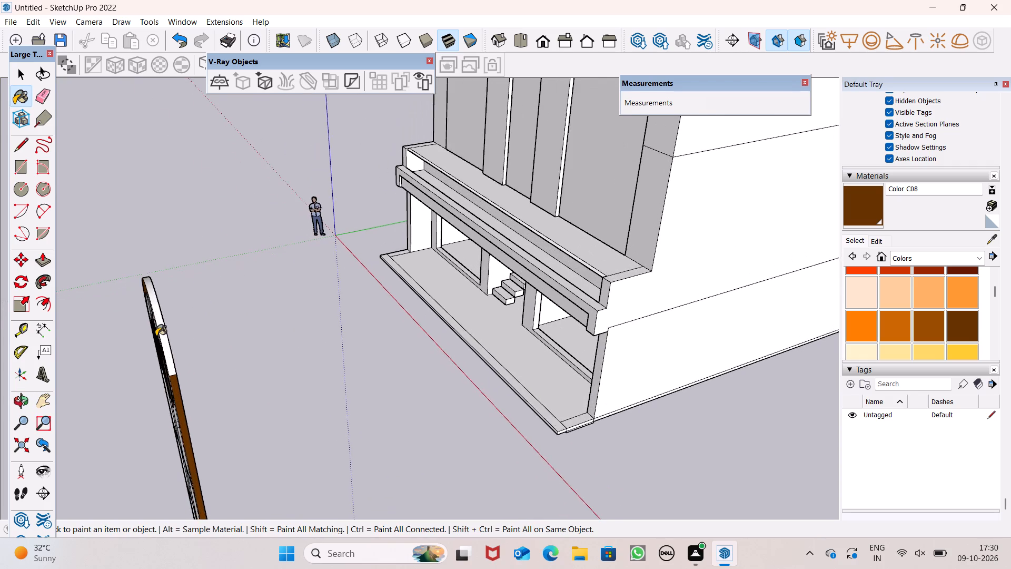
scroll(156, 336, up, 4)
click(165, 333)
Paint the frame's opposite outer side edge and the back face of the outer arched frame with Color C08.
scroll(229, 323, down, 3)
middle_drag(240, 349, 381, 337)
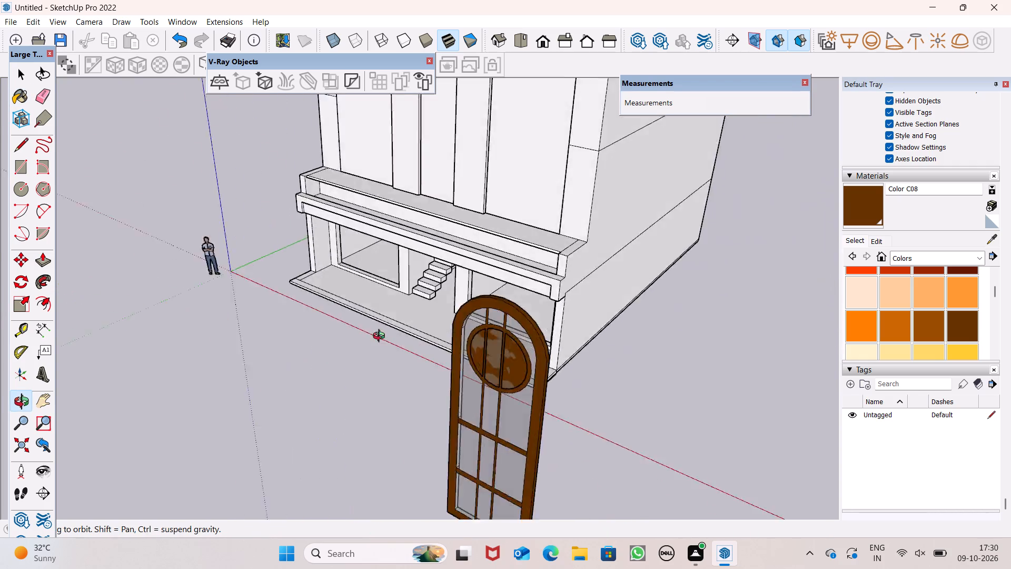
middle_drag(381, 337, 413, 322)
scroll(412, 317, up, 1)
scroll(385, 313, down, 4)
scroll(351, 359, up, 1)
middle_drag(362, 374, 779, 397)
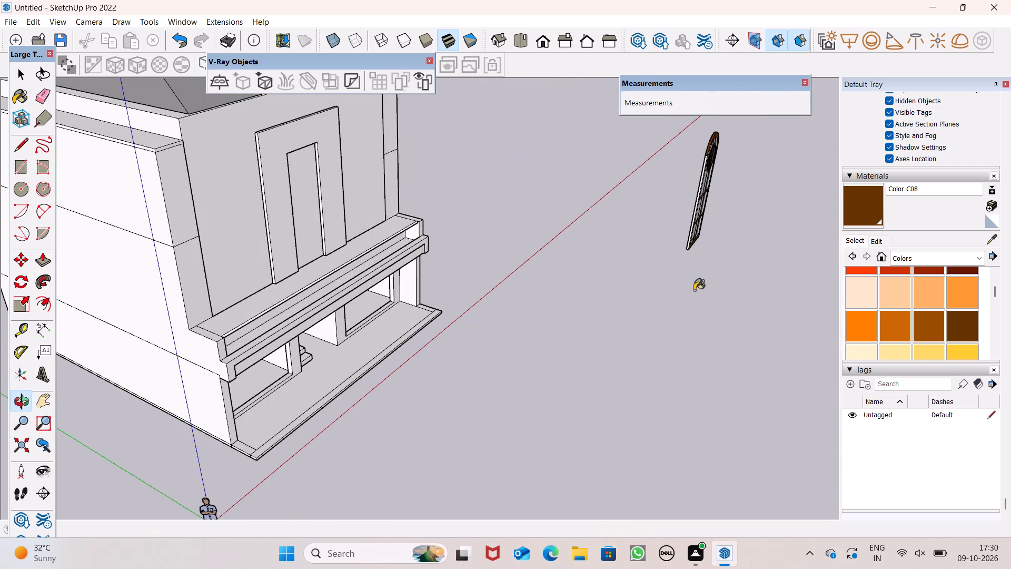
scroll(716, 229, up, 6)
scroll(706, 178, up, 2)
scroll(584, 340, down, 3)
middle_drag(658, 346, 824, 333)
scroll(602, 127, up, 11)
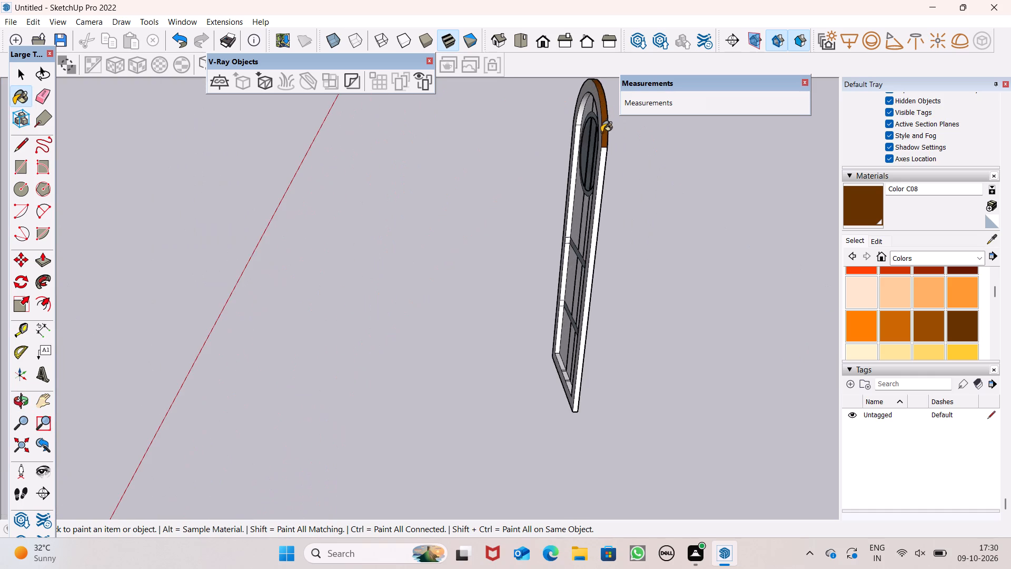
scroll(604, 161, up, 8)
middle_drag(609, 176, 678, 187)
scroll(630, 179, up, 6)
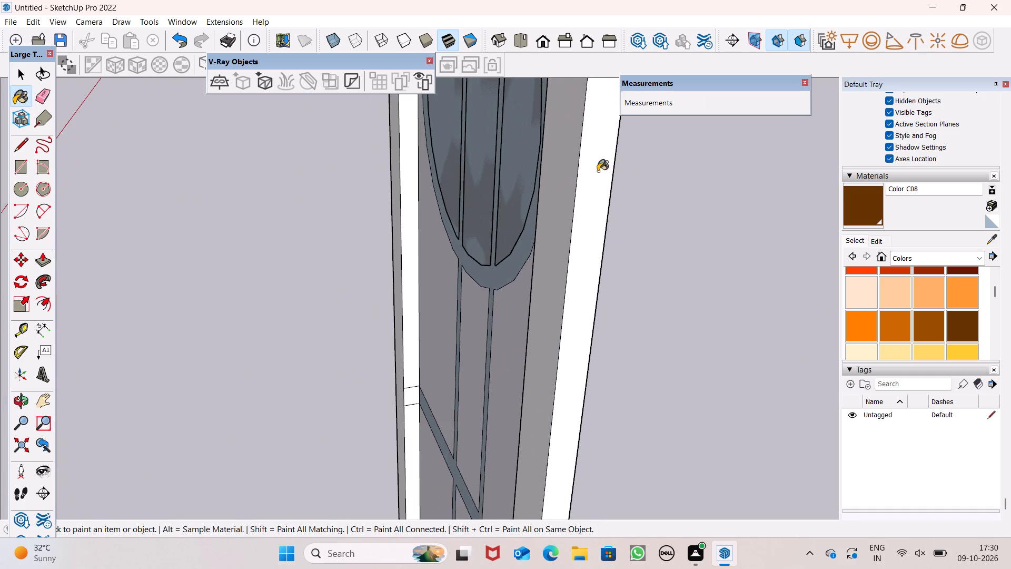
click(598, 171)
click(563, 153)
On the door's back side, paint the inner edge of one upright with Color C08, including the small pieces beside both crossbars.
scroll(564, 173, down, 4)
middle_drag(565, 217, 661, 207)
scroll(405, 266, up, 6)
click(381, 292)
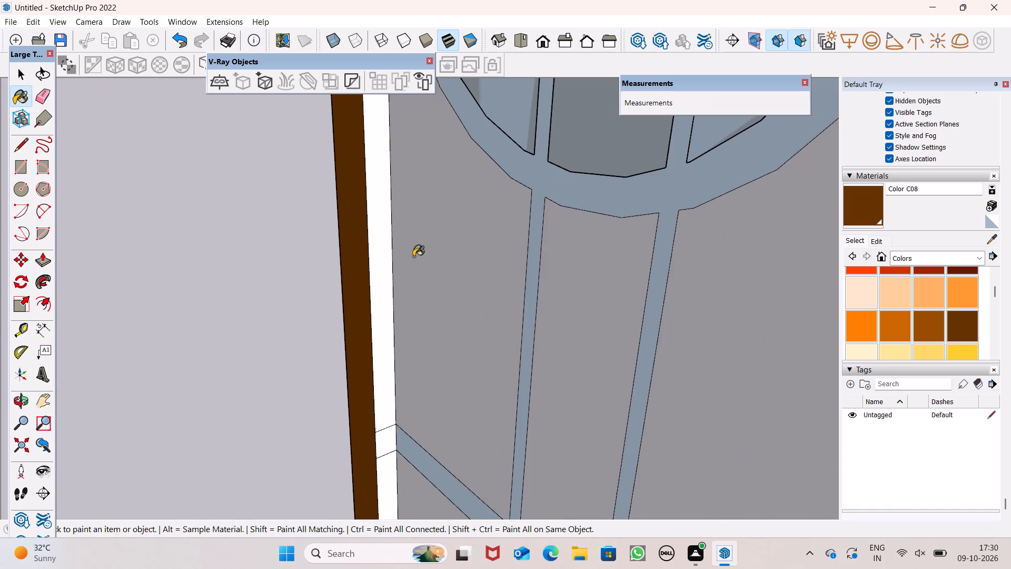
scroll(498, 185, down, 5)
scroll(411, 408, up, 4)
click(419, 379)
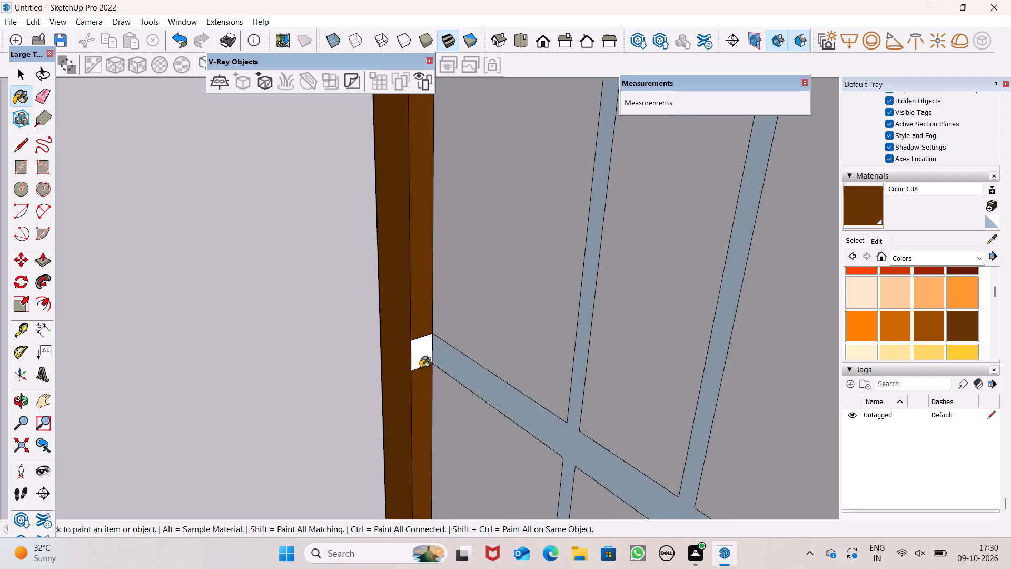
click(425, 357)
scroll(431, 292, down, 5)
scroll(469, 266, down, 4)
scroll(469, 266, up, 1)
scroll(471, 268, down, 2)
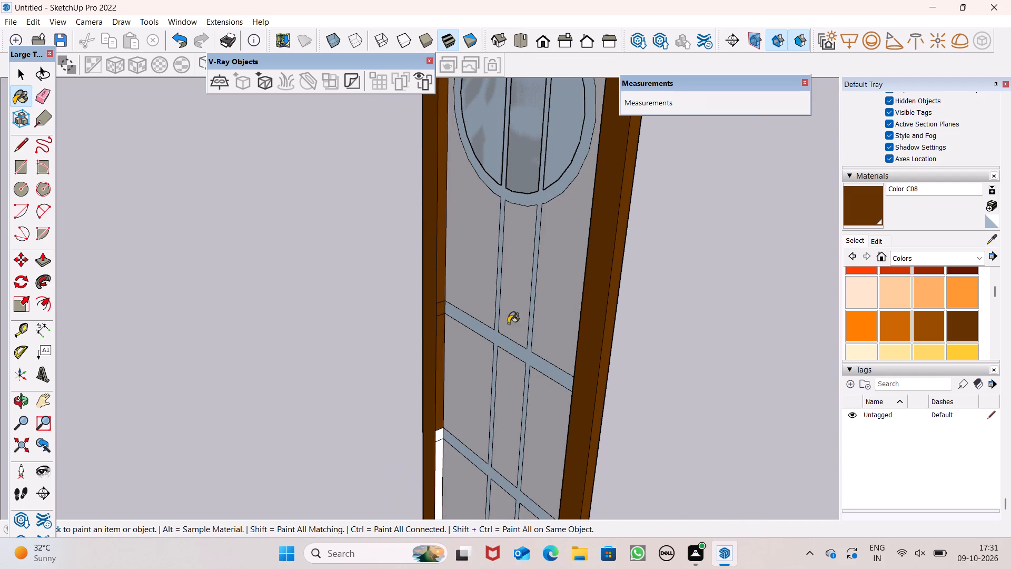
click(441, 469)
scroll(446, 439, up, 8)
click(422, 436)
click(432, 431)
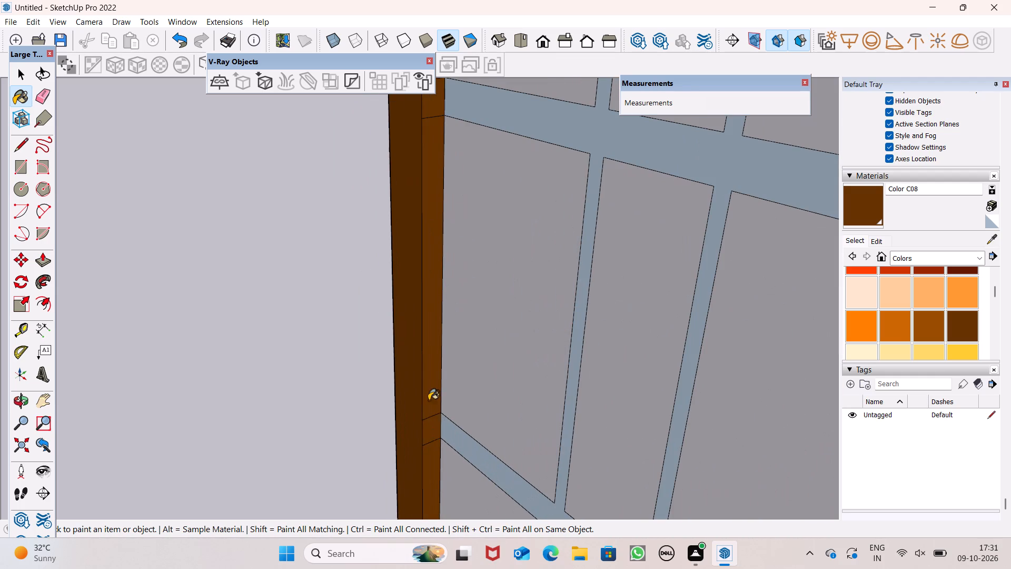
Paint the opposite upright's inner edge with Color C08 from the top down to the lower crossbar, including the piece at the upper crossbar.
scroll(429, 400, down, 9)
middle_drag(531, 459, 960, 429)
scroll(570, 380, up, 1)
middle_drag(570, 380, 574, 380)
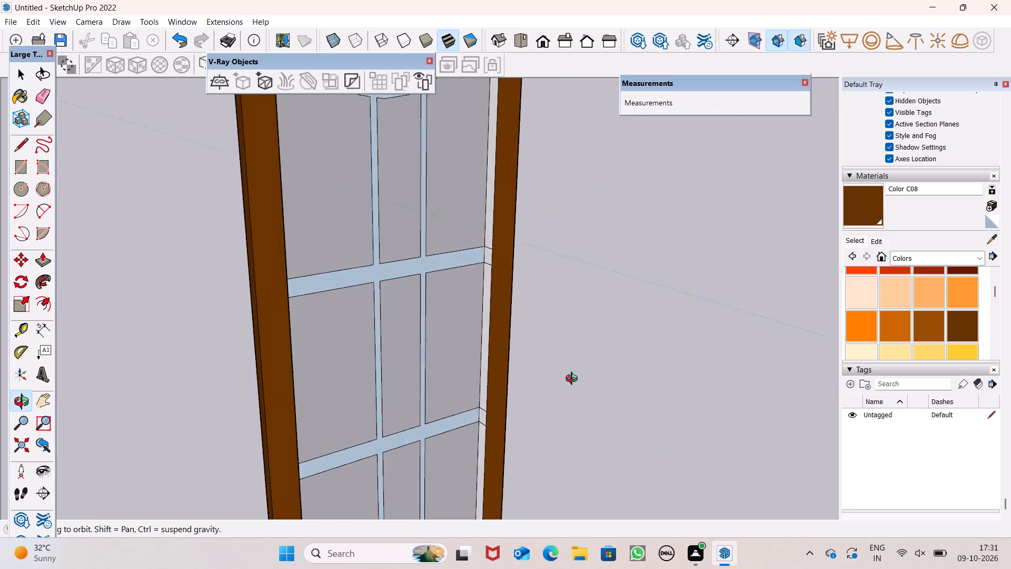
middle_drag(574, 380, 676, 370)
scroll(462, 217, up, 7)
click(462, 217)
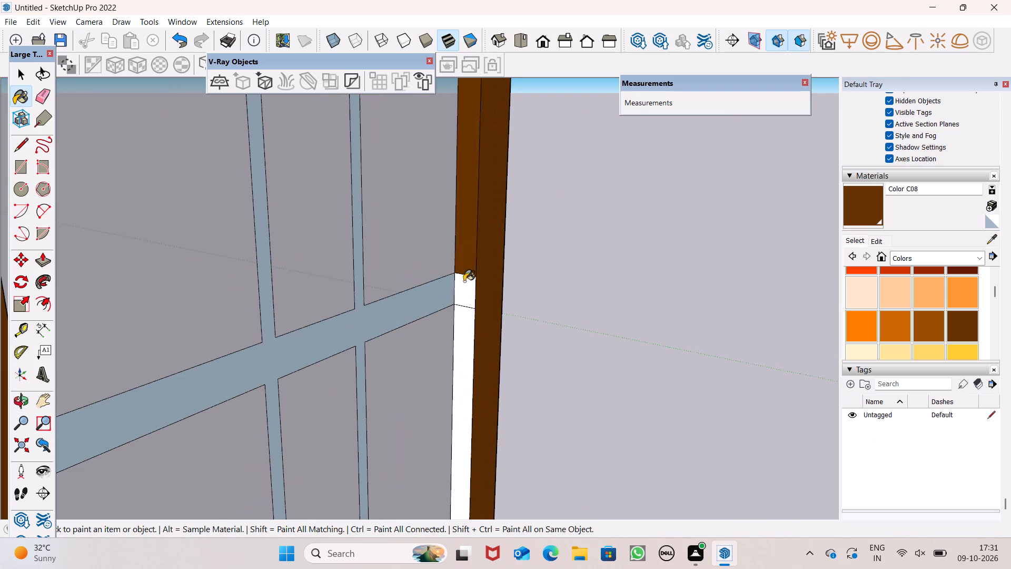
click(464, 281)
click(465, 315)
Paint the curved inner edge of the arch above that upright with Color C08.
scroll(540, 242, down, 6)
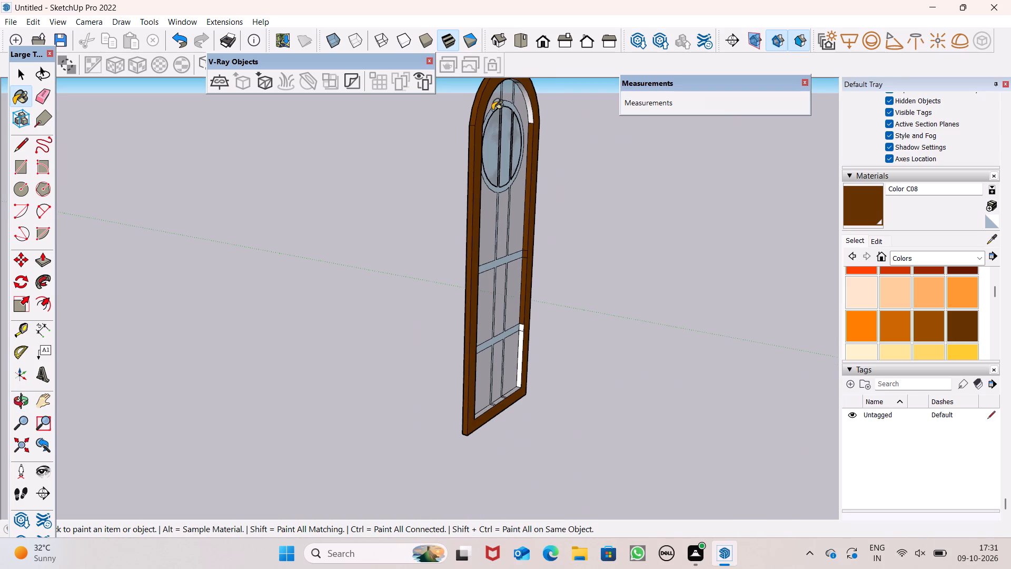
scroll(544, 77, down, 1)
scroll(544, 77, up, 10)
scroll(505, 120, down, 3)
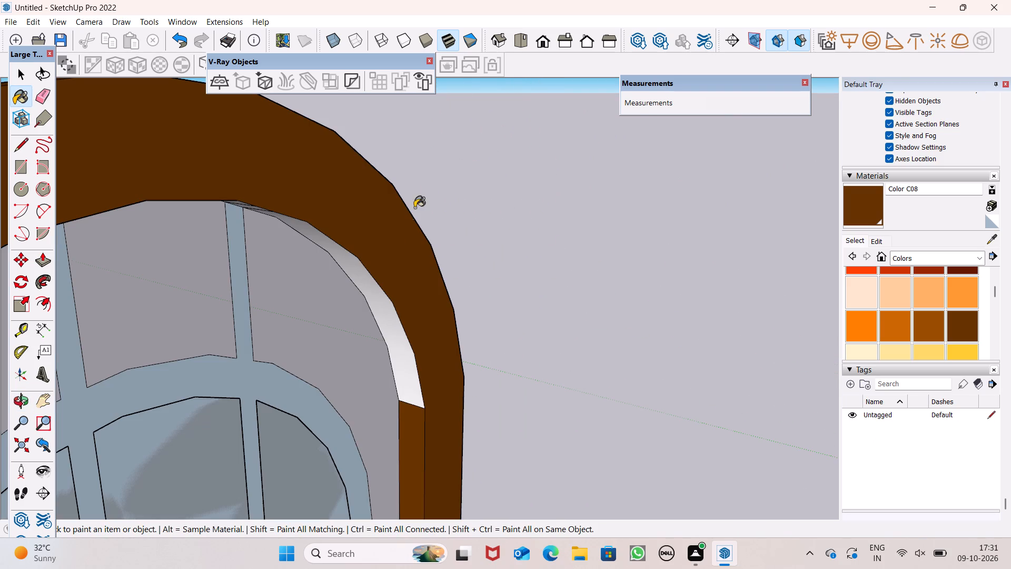
click(376, 291)
Paint the inner edge of the bottom rail with Color C08, including the small pieces beneath the two vertical bars.
scroll(461, 209, down, 4)
scroll(468, 226, up, 1)
scroll(469, 227, down, 1)
scroll(513, 217, down, 4)
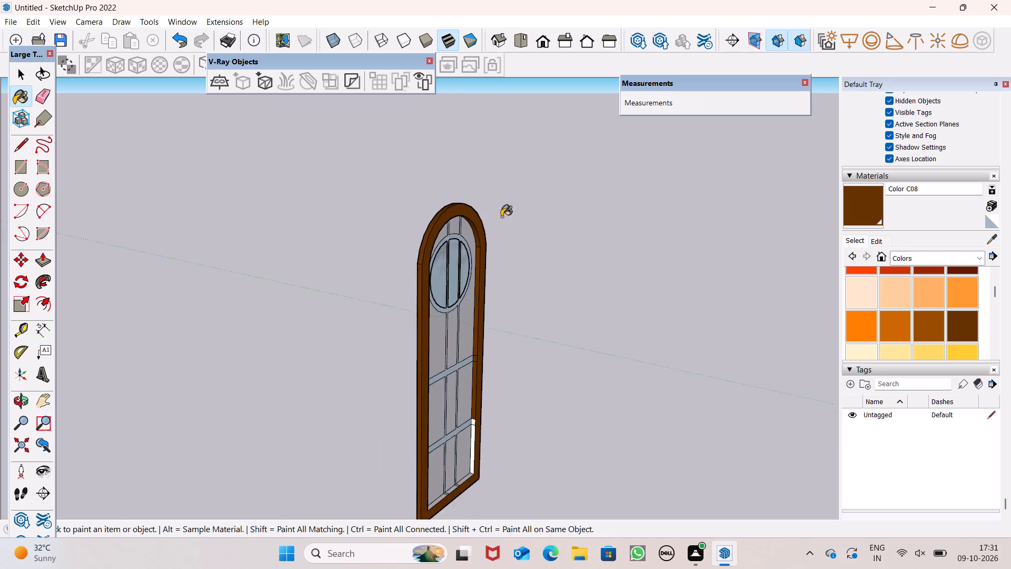
scroll(485, 208, up, 1)
scroll(485, 208, down, 2)
scroll(509, 364, up, 1)
scroll(506, 371, down, 1)
scroll(506, 371, up, 2)
scroll(447, 431, up, 7)
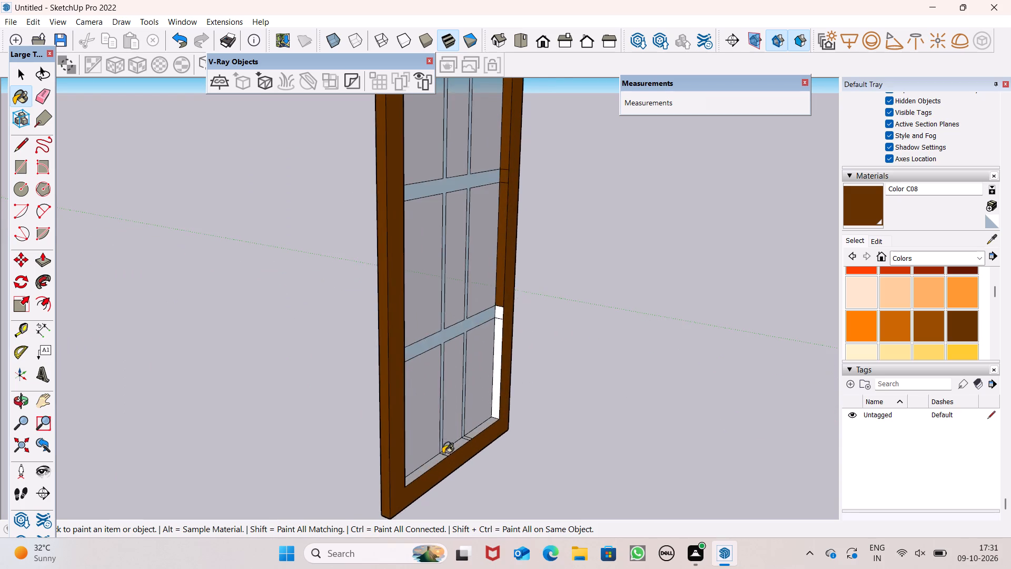
scroll(441, 457, up, 4)
scroll(438, 460, down, 1)
scroll(438, 460, up, 2)
click(437, 461)
click(461, 439)
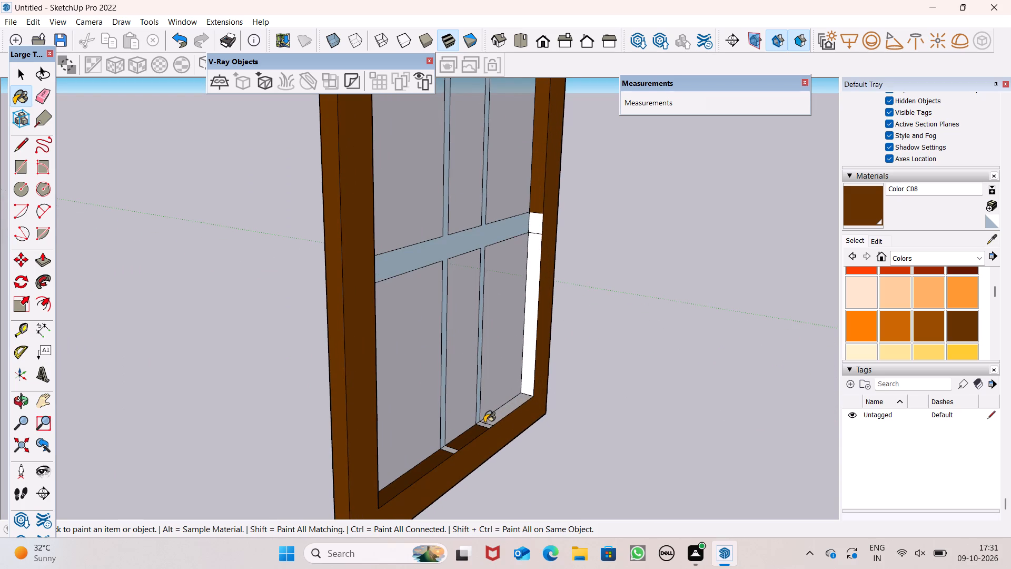
click(485, 423)
click(494, 418)
click(485, 423)
click(484, 425)
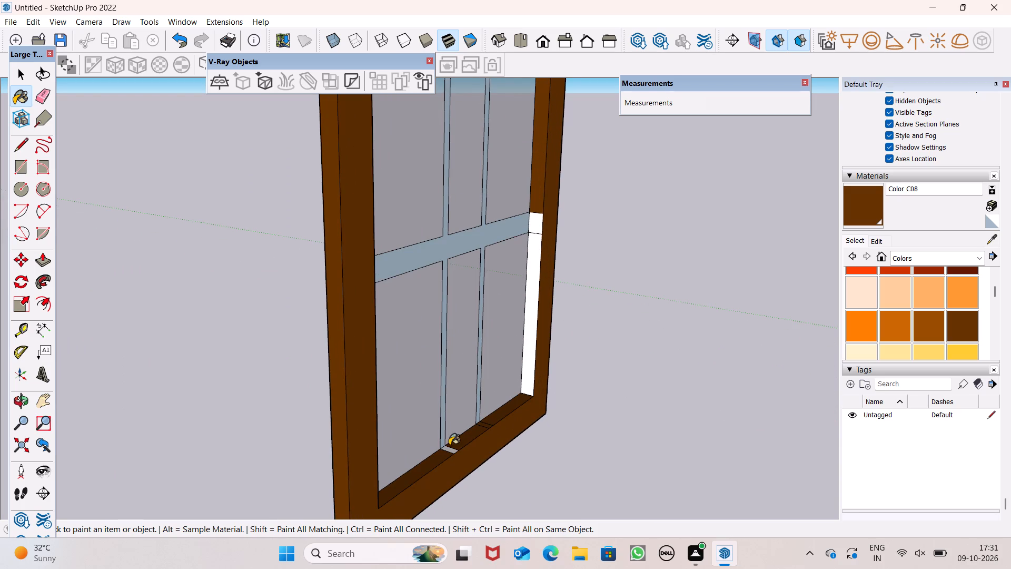
drag(445, 452, 457, 446)
drag(447, 448, 451, 448)
scroll(447, 444, up, 6)
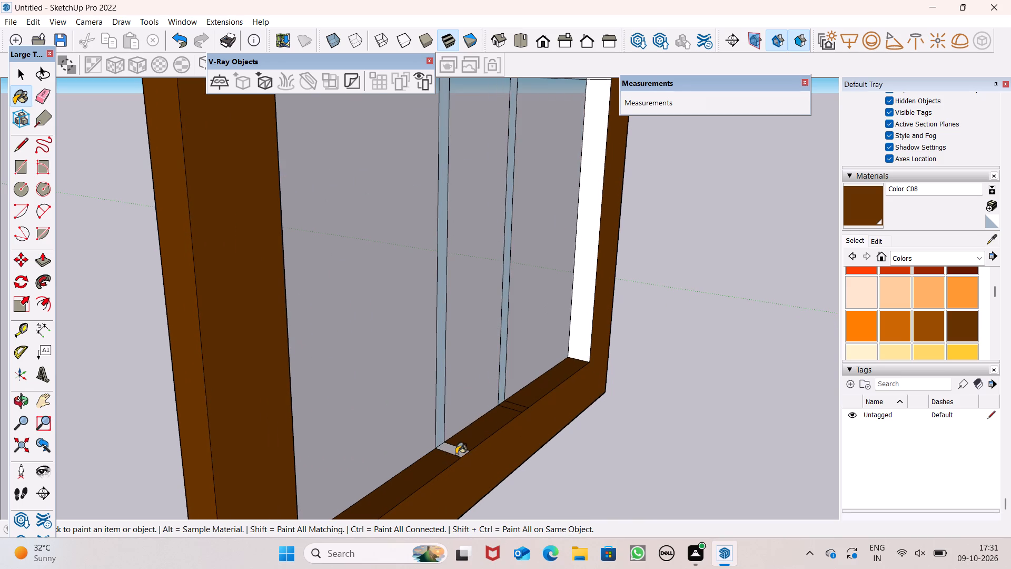
click(456, 454)
Paint the upright's inner edge below the lower crossbar and the small piece at that crossbar with Color C08.
click(589, 323)
scroll(543, 347, down, 5)
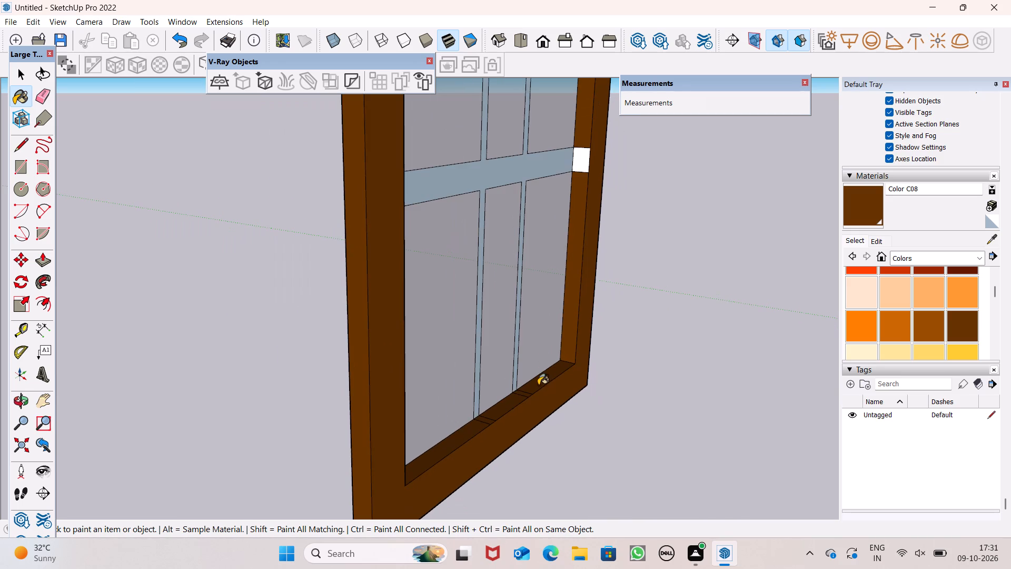
scroll(573, 269, up, 4)
click(591, 143)
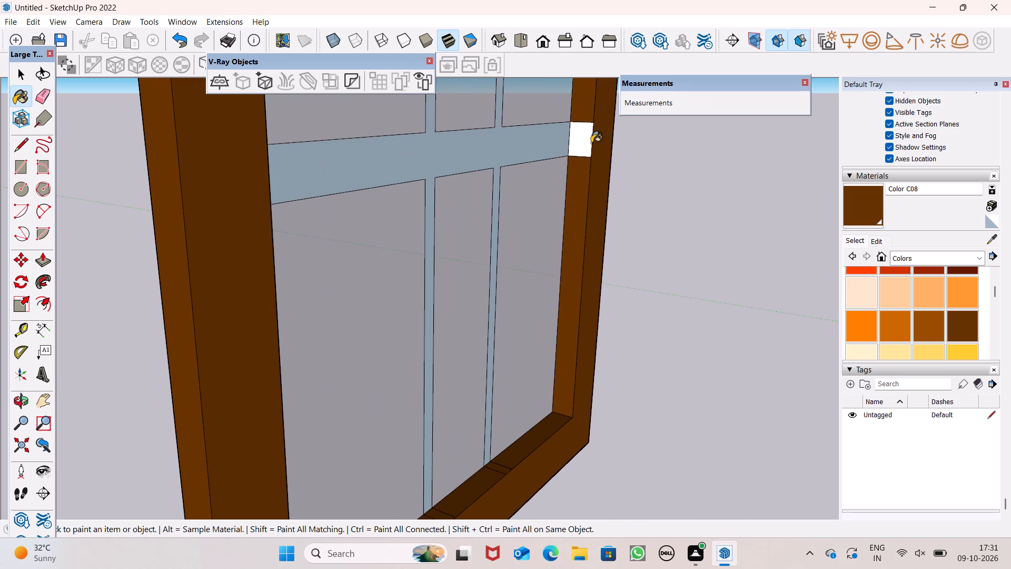
click(573, 150)
Paint the remaining curved inner edge of the arch with Color C08, including the pieces above the vertical bars and between them.
scroll(580, 212, down, 7)
scroll(571, 268, down, 2)
middle_drag(571, 278, 541, 297)
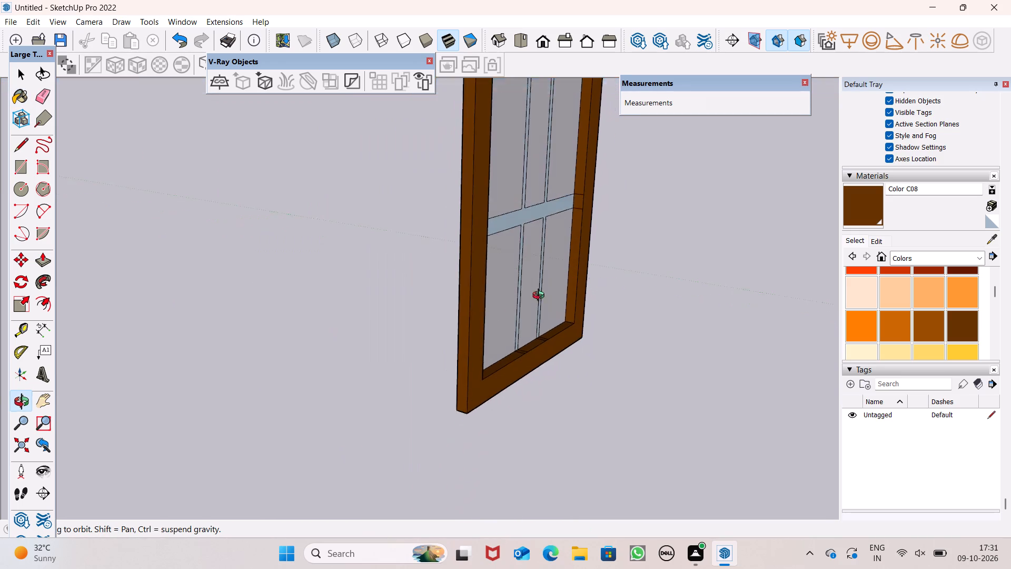
middle_drag(541, 297, 313, 403)
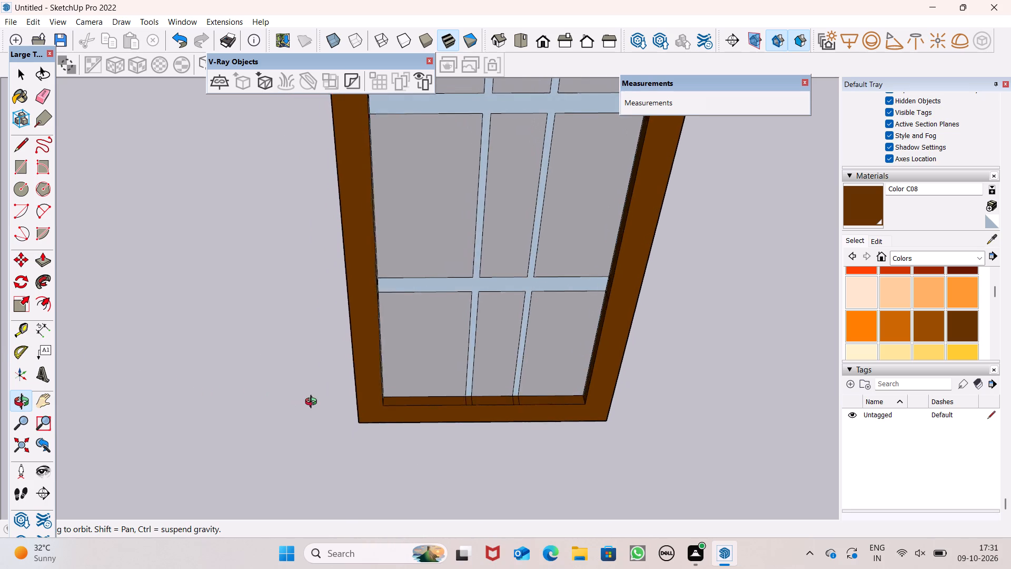
middle_drag(313, 403, 382, 413)
key(space)
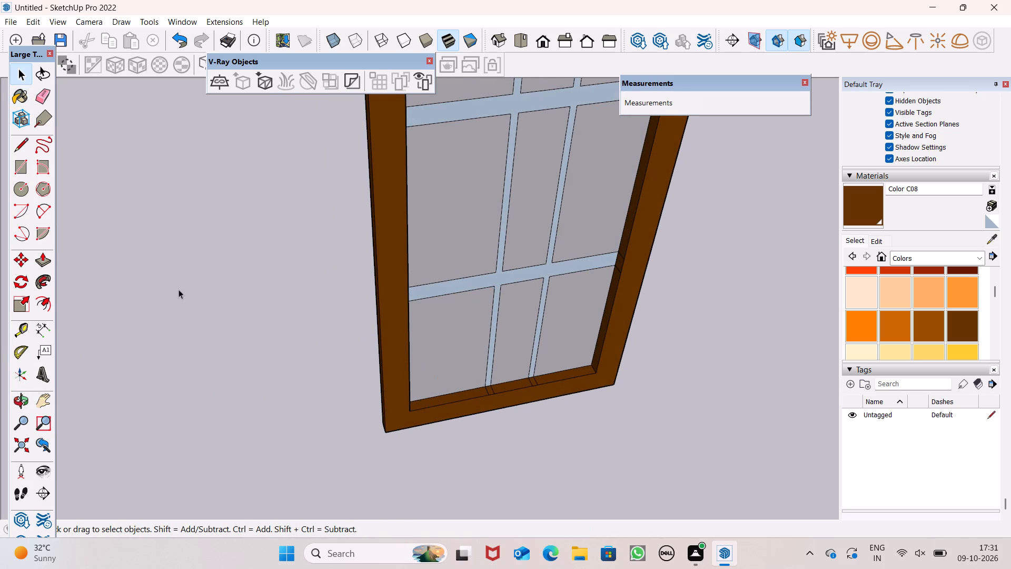
scroll(180, 290, down, 5)
scroll(193, 387, down, 6)
scroll(306, 411, down, 4)
middle_drag(372, 399, 96, 399)
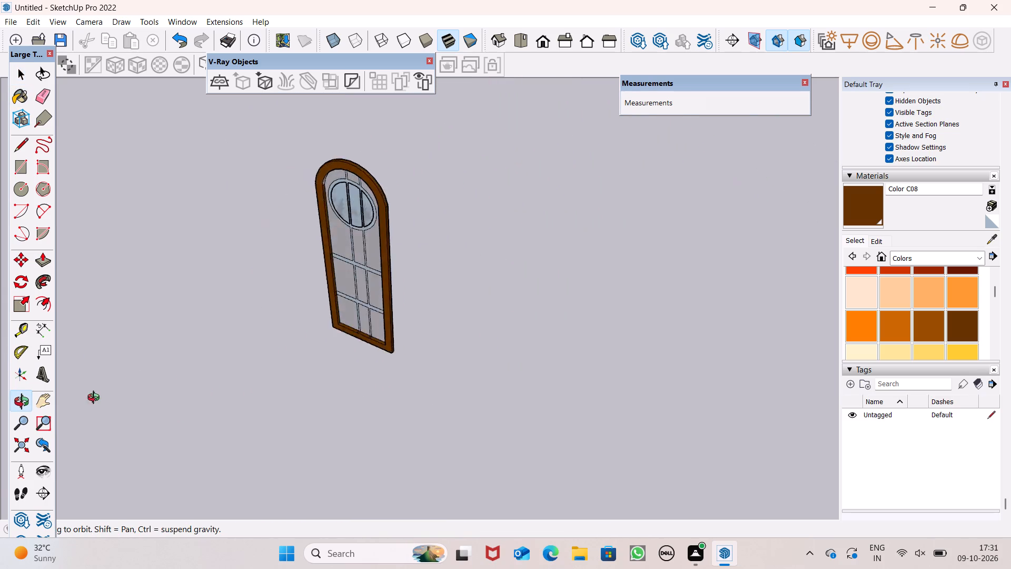
middle_drag(96, 399, 14, 341)
scroll(632, 295, down, 1)
middle_drag(635, 297, 635, 289)
scroll(636, 293, up, 1)
scroll(477, 228, up, 5)
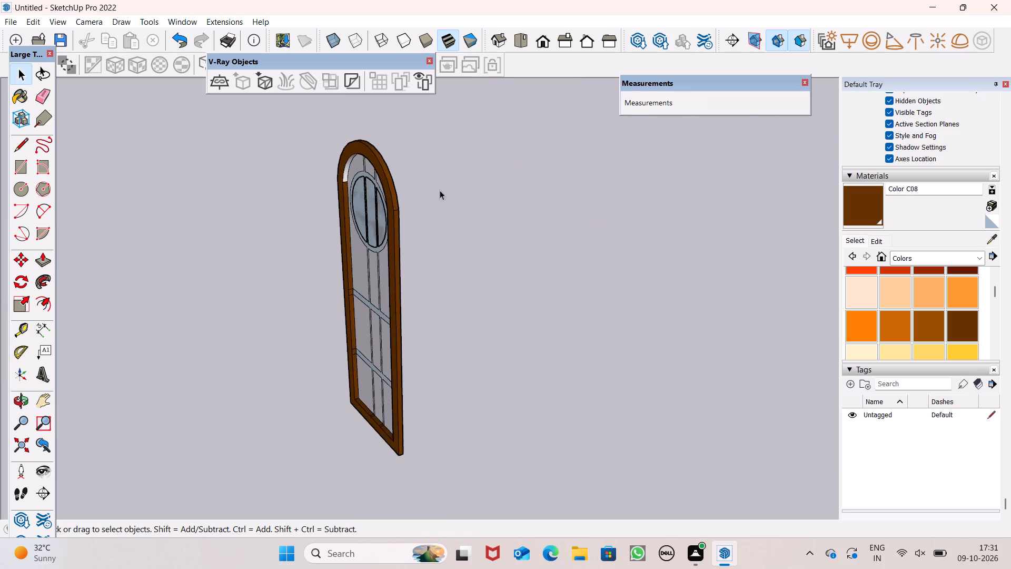
middle_drag(432, 190, 620, 28)
scroll(360, 122, up, 6)
middle_drag(365, 143, 402, 61)
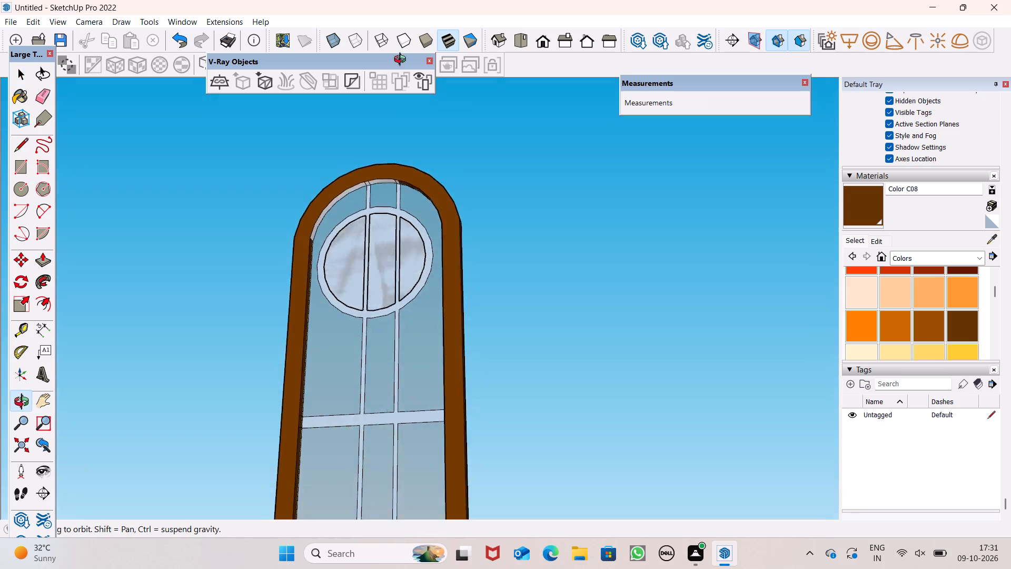
middle_drag(402, 61, 471, 16)
scroll(431, 161, up, 8)
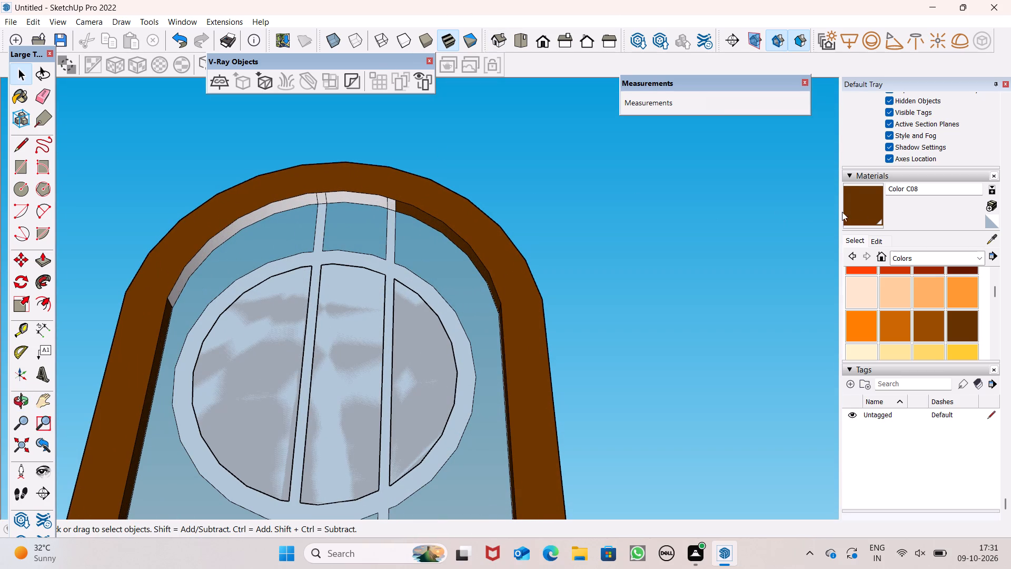
click(861, 211)
scroll(428, 238, up, 2)
scroll(237, 223, up, 2)
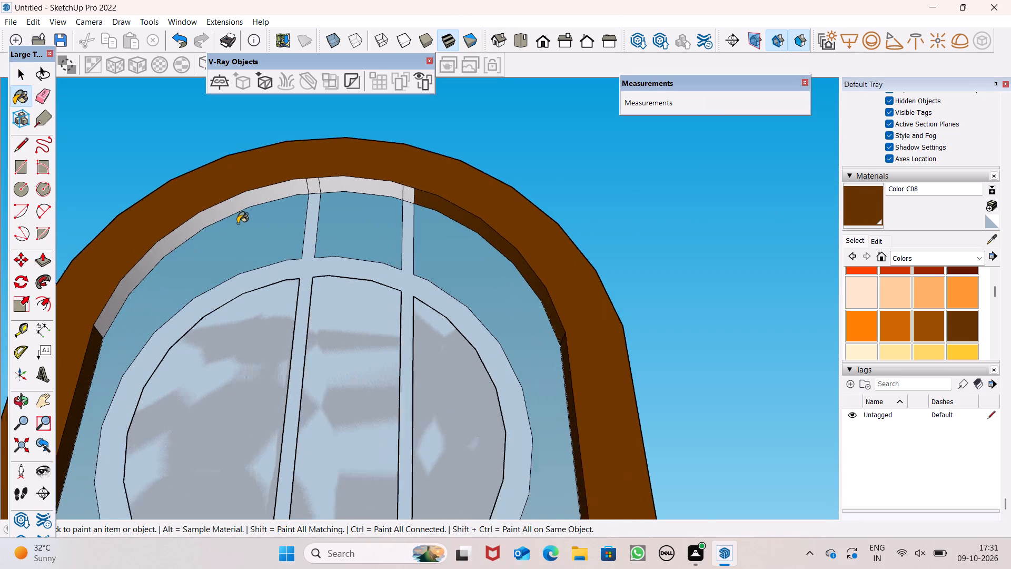
scroll(237, 223, up, 3)
click(255, 198)
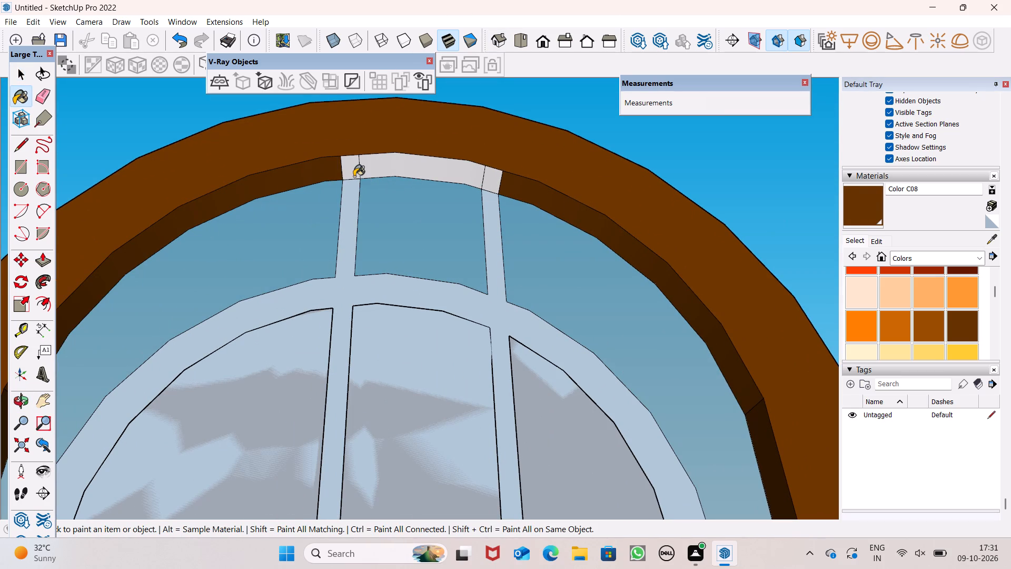
click(354, 176)
click(385, 164)
click(495, 176)
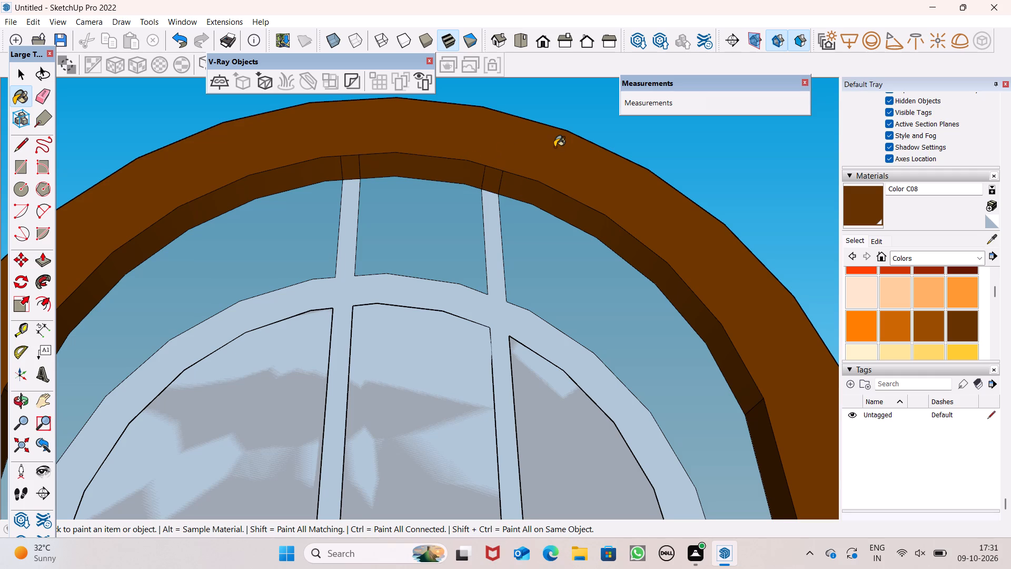
Examine the painted arched door from behind and from the front, next to the building.
scroll(554, 147, down, 2)
scroll(579, 174, up, 1)
scroll(579, 174, down, 1)
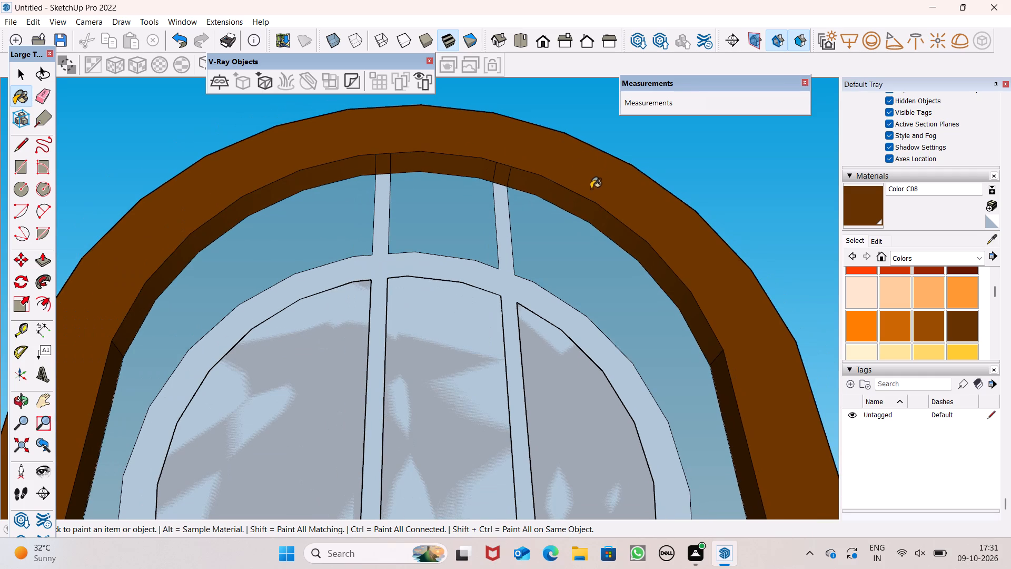
scroll(353, 284, down, 5)
scroll(381, 253, down, 6)
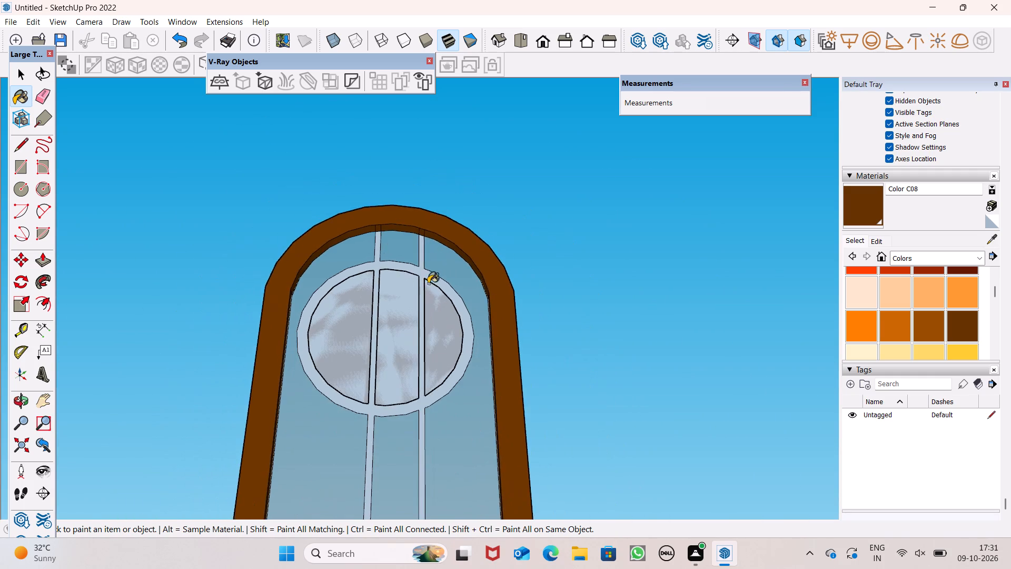
scroll(433, 266, down, 6)
middle_drag(431, 312, 217, 355)
scroll(429, 321, up, 1)
scroll(408, 278, down, 2)
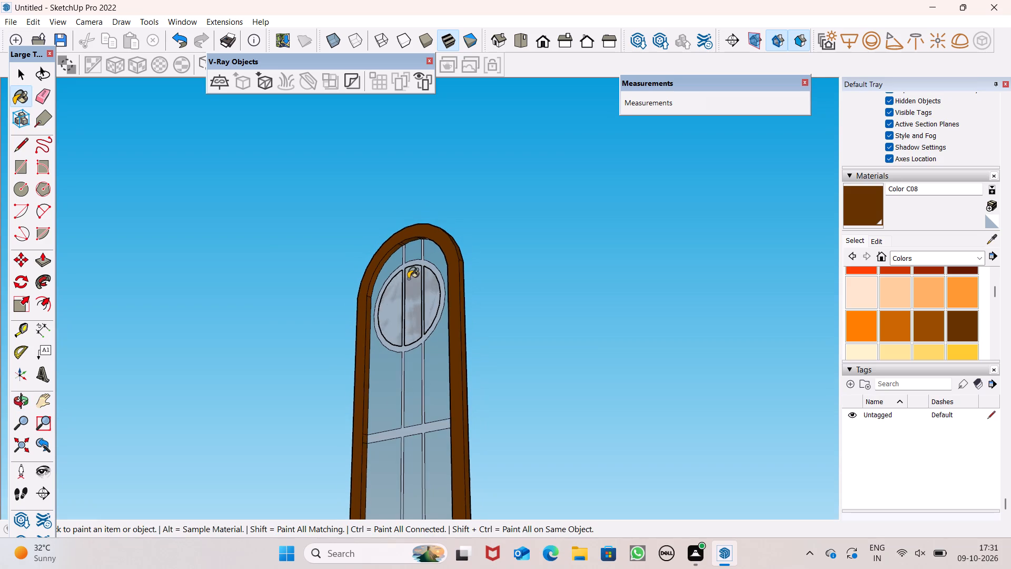
scroll(408, 288, up, 1)
scroll(414, 295, down, 1)
middle_drag(470, 307, 0, 417)
scroll(0, 426, up, 1)
scroll(449, 301, down, 1)
scroll(449, 301, up, 1)
scroll(449, 303, down, 1)
middle_drag(508, 315, 275, 405)
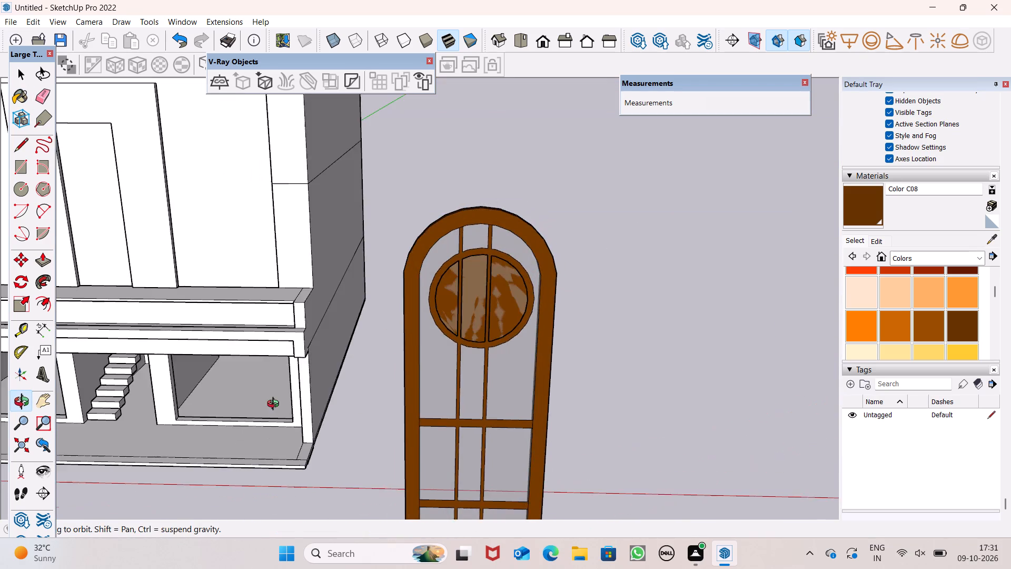
middle_drag(275, 405, 255, 399)
scroll(498, 309, down, 3)
key(space)
scroll(565, 241, down, 1)
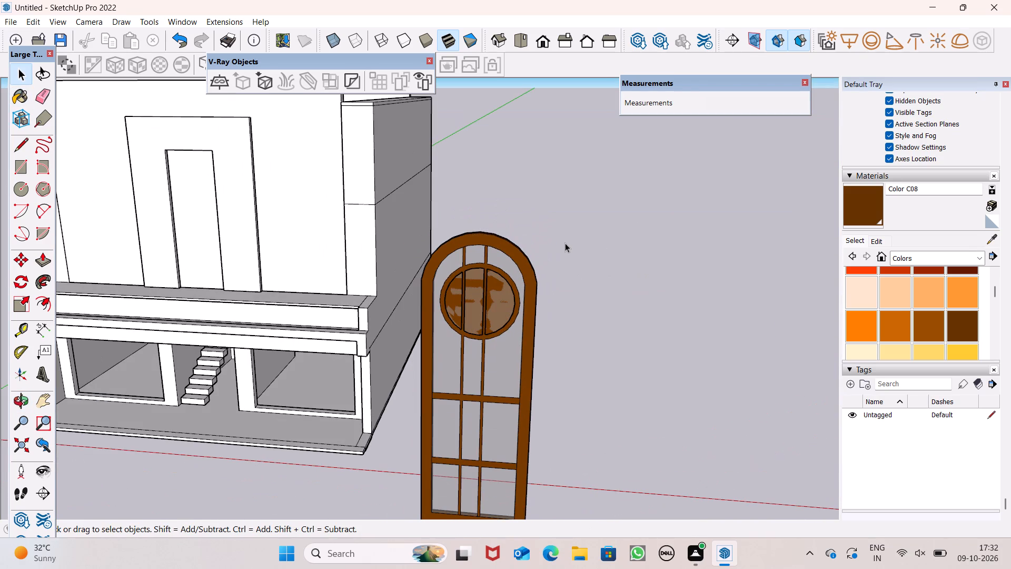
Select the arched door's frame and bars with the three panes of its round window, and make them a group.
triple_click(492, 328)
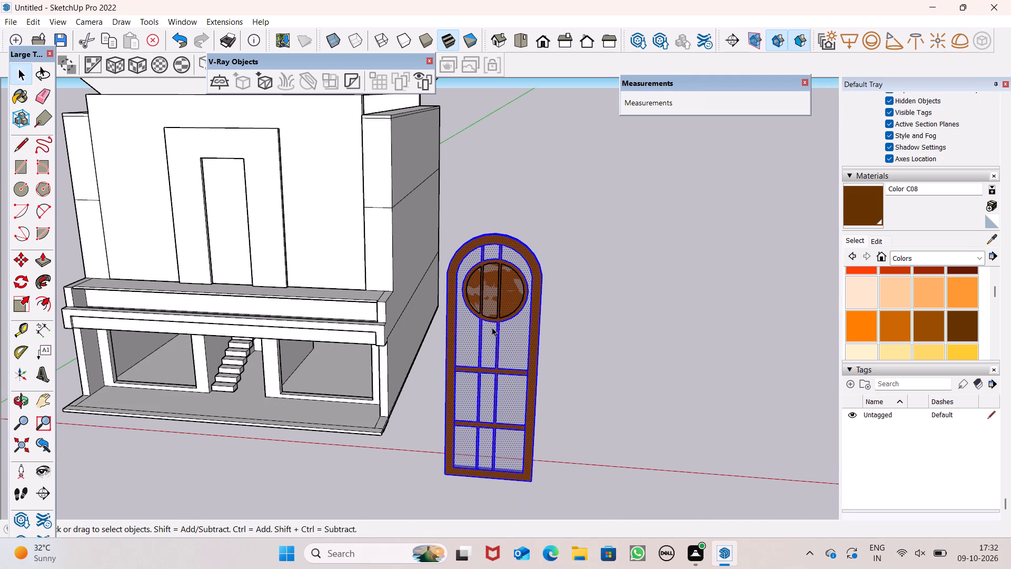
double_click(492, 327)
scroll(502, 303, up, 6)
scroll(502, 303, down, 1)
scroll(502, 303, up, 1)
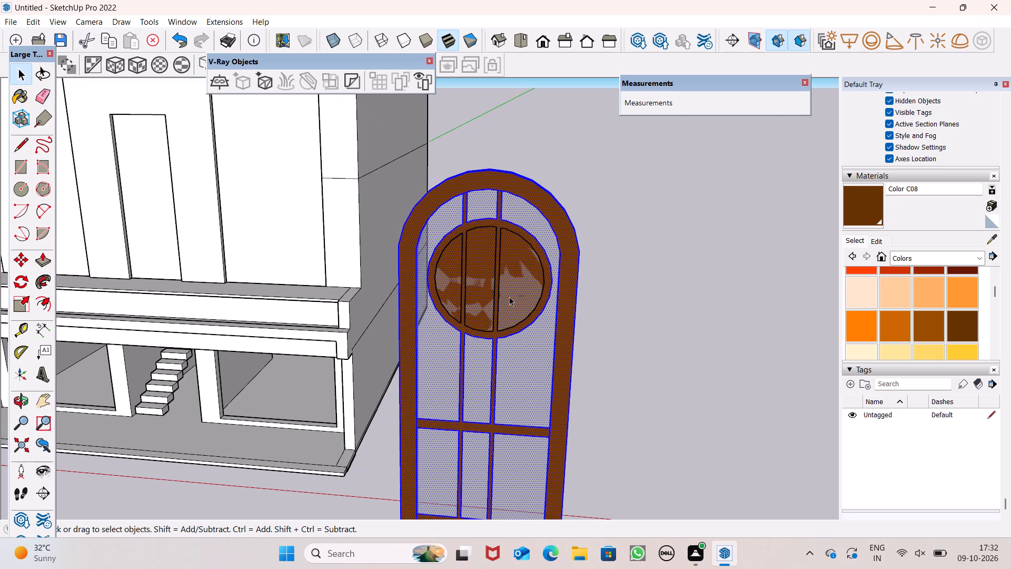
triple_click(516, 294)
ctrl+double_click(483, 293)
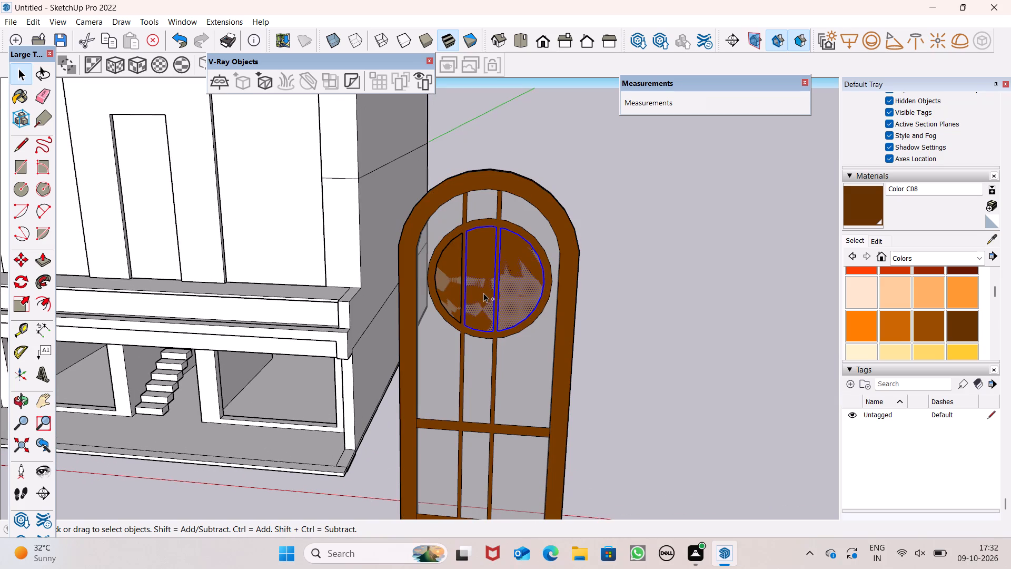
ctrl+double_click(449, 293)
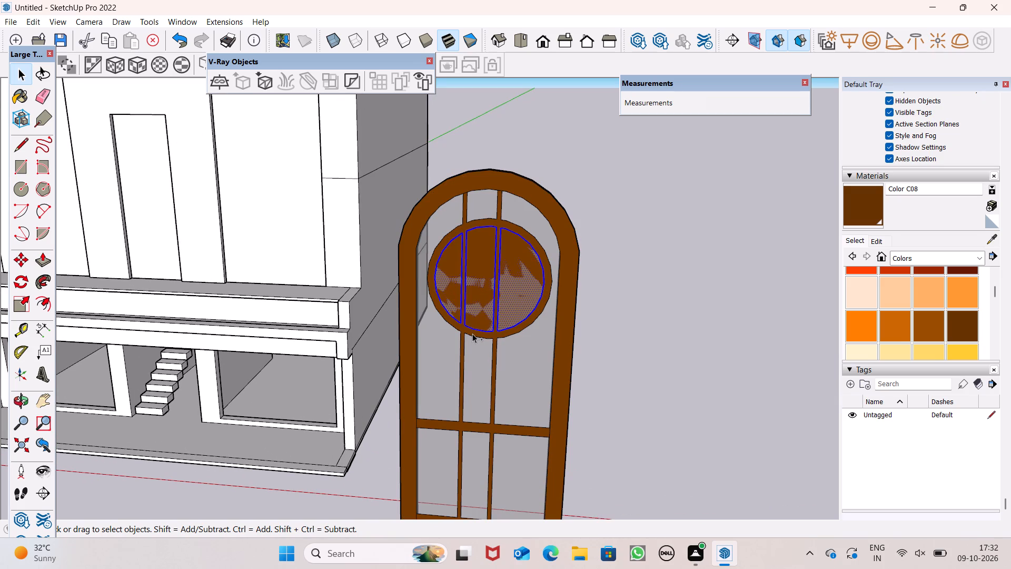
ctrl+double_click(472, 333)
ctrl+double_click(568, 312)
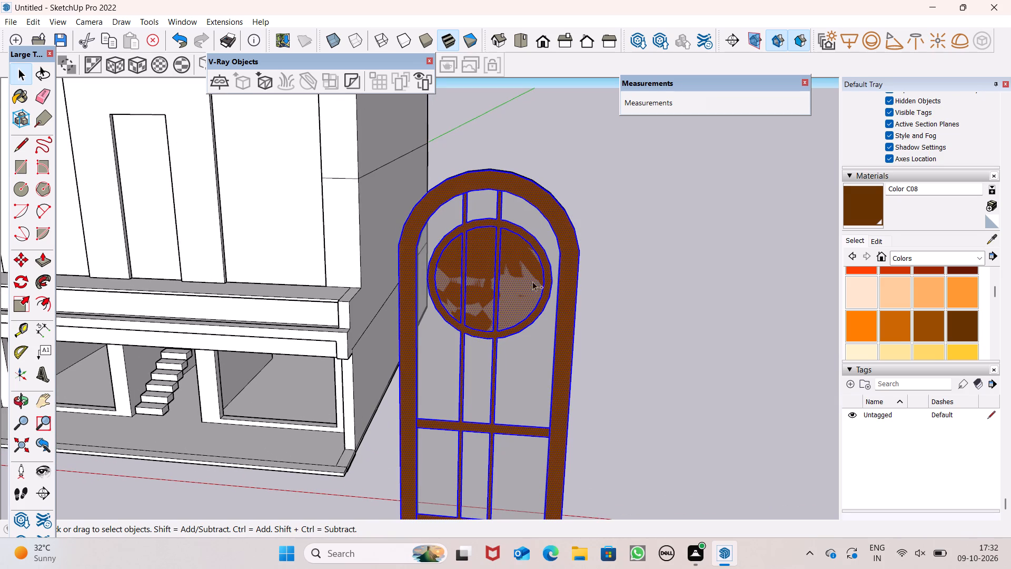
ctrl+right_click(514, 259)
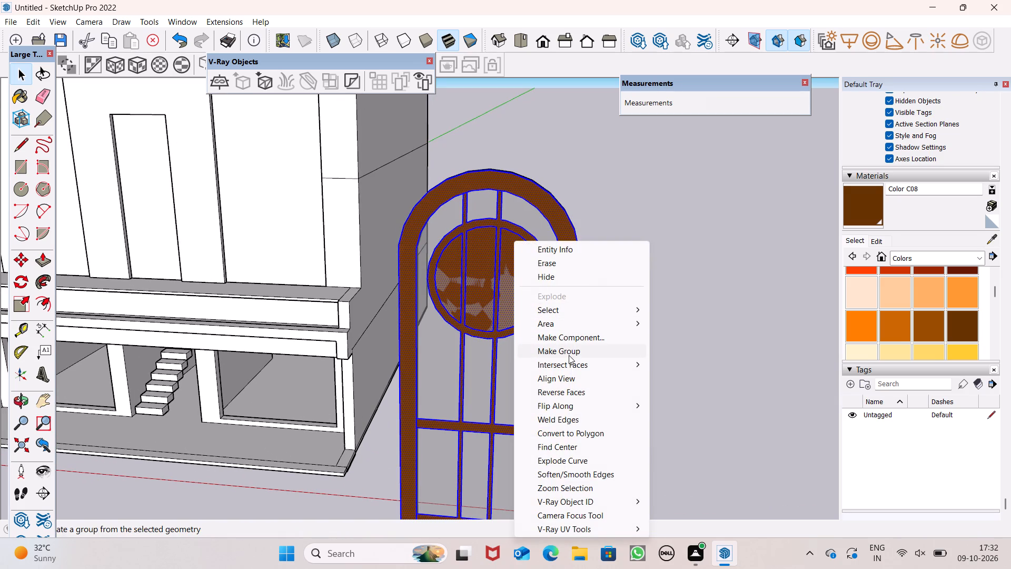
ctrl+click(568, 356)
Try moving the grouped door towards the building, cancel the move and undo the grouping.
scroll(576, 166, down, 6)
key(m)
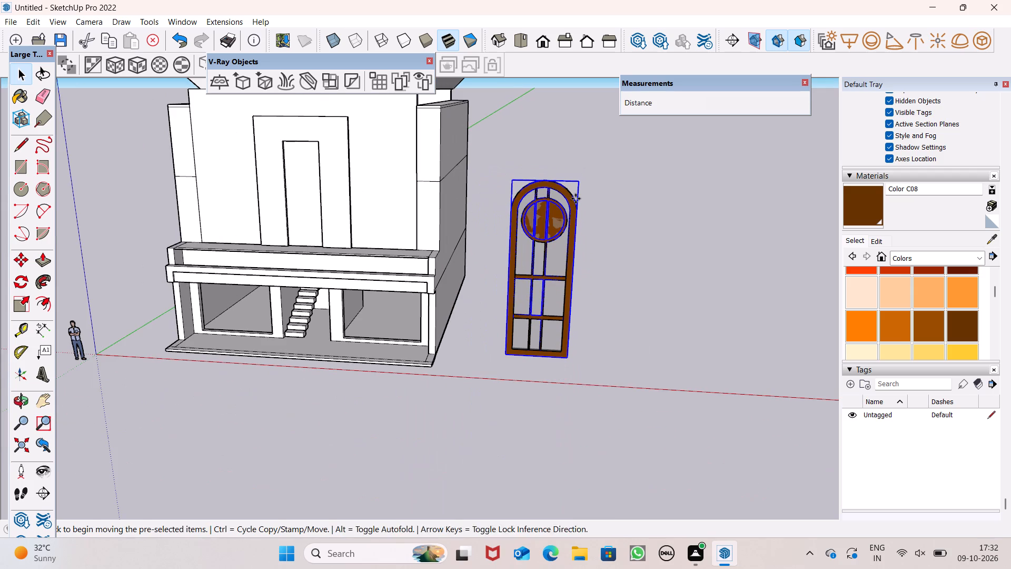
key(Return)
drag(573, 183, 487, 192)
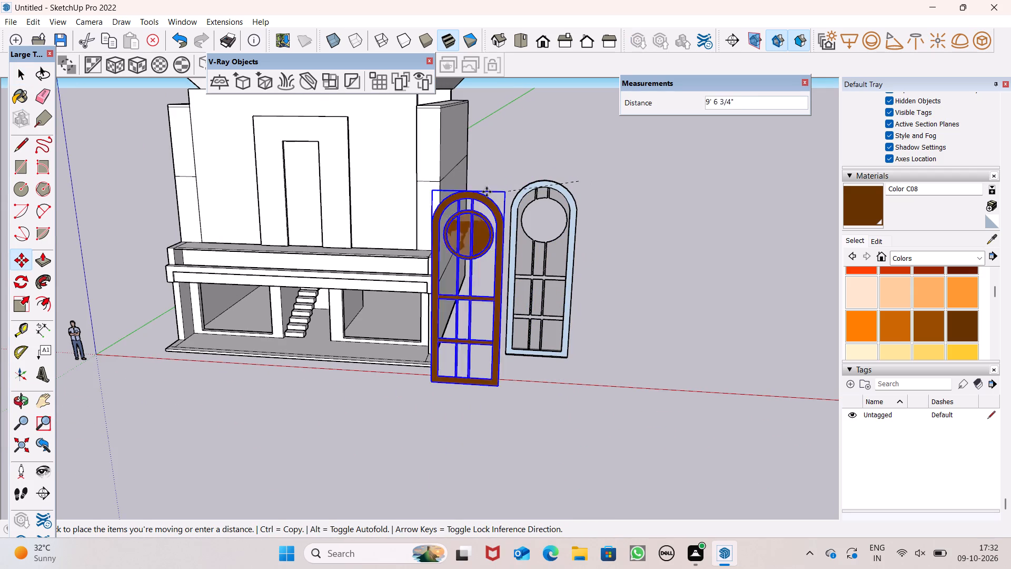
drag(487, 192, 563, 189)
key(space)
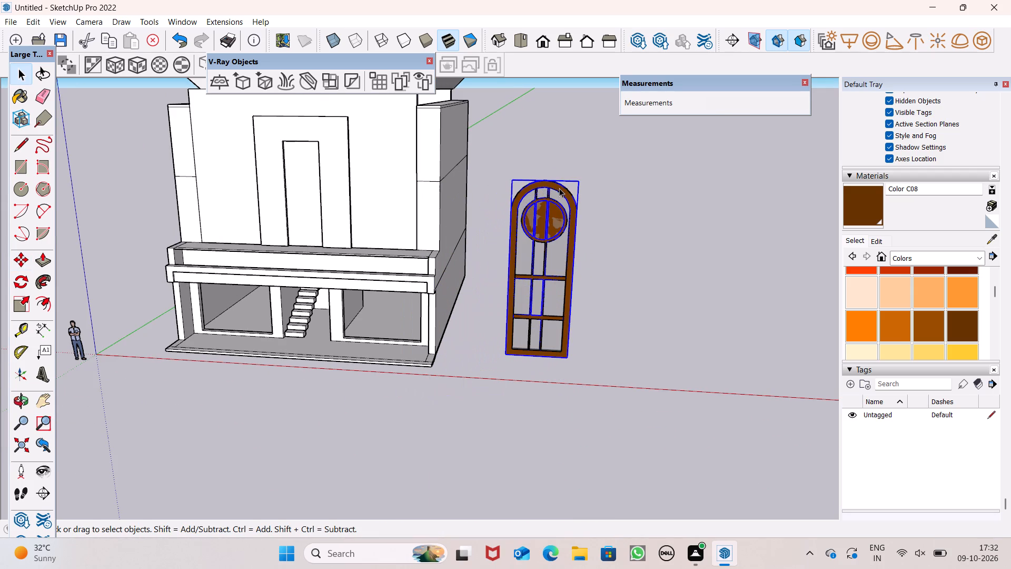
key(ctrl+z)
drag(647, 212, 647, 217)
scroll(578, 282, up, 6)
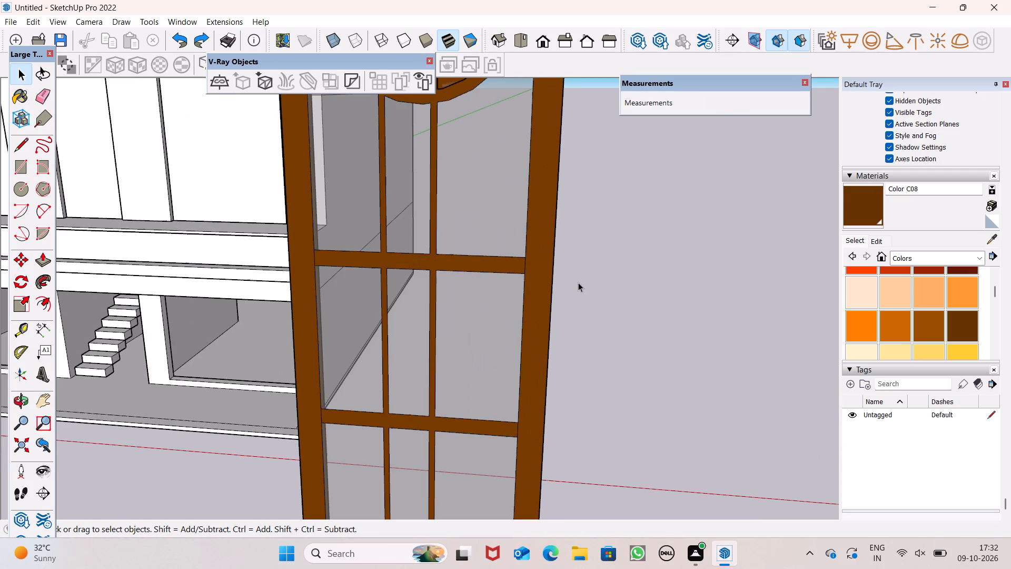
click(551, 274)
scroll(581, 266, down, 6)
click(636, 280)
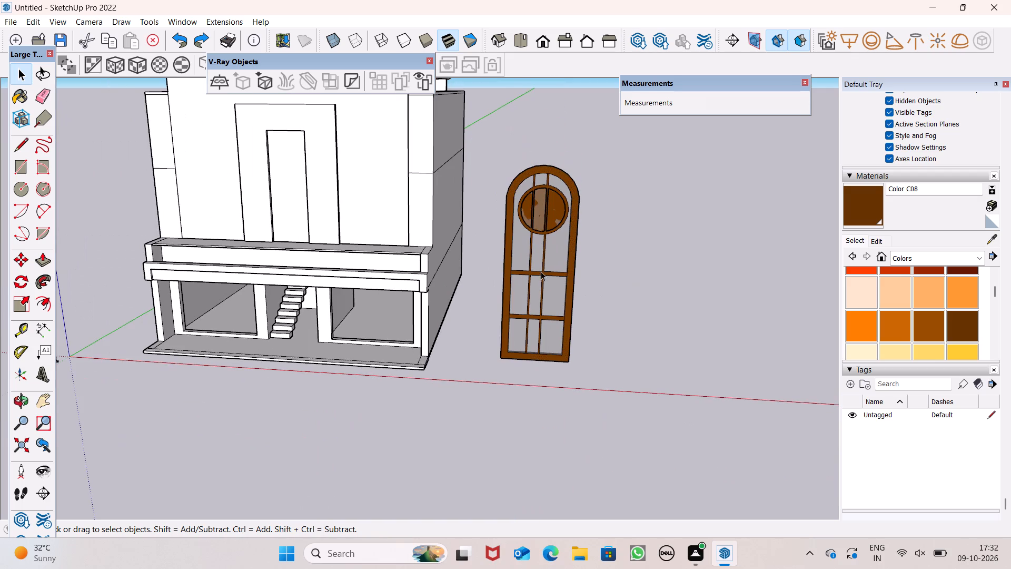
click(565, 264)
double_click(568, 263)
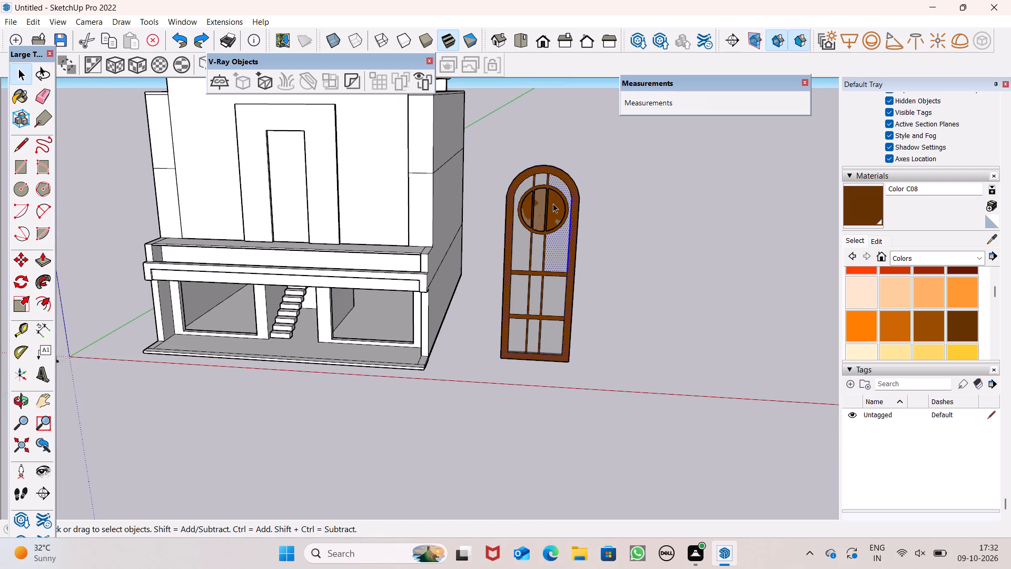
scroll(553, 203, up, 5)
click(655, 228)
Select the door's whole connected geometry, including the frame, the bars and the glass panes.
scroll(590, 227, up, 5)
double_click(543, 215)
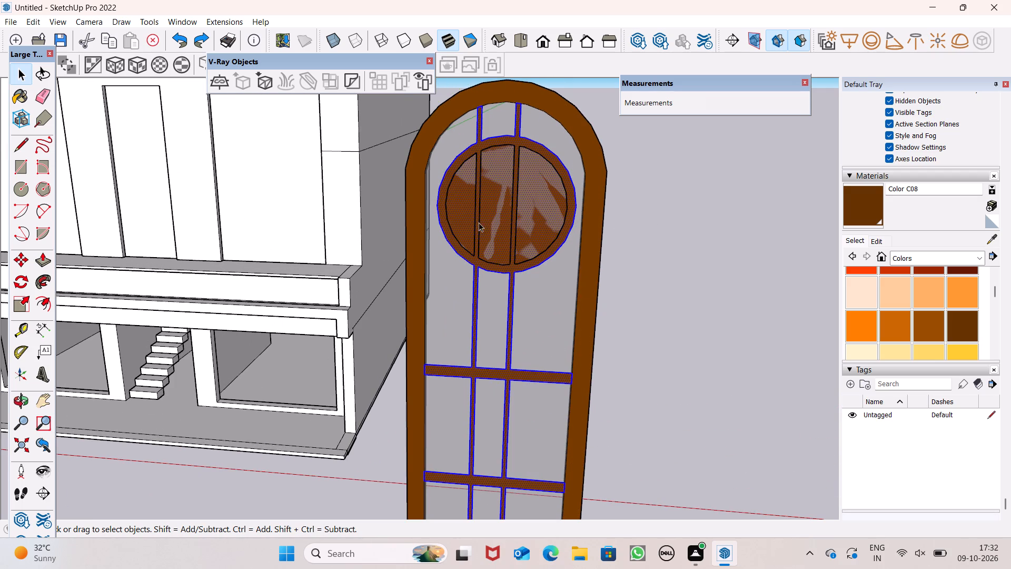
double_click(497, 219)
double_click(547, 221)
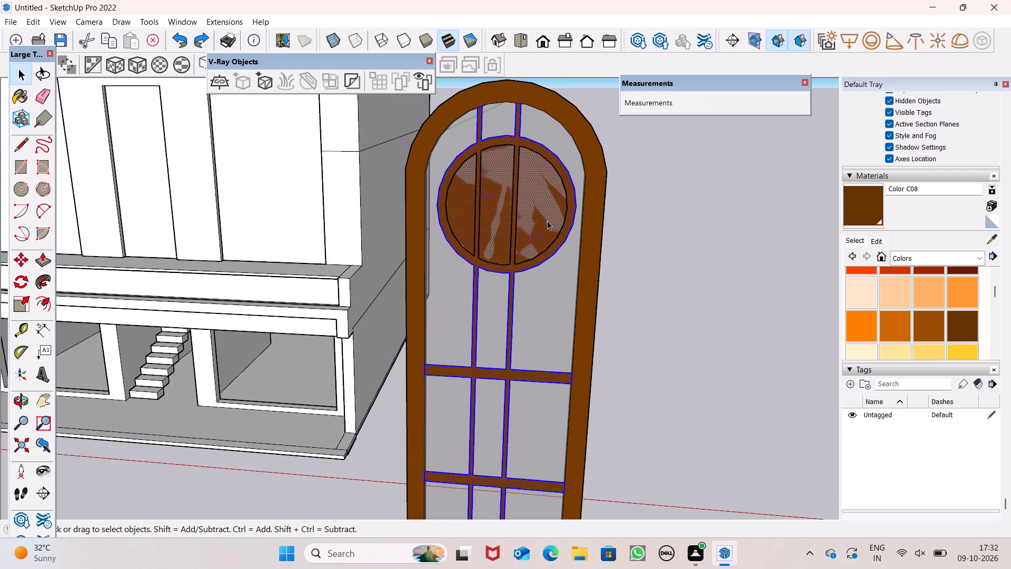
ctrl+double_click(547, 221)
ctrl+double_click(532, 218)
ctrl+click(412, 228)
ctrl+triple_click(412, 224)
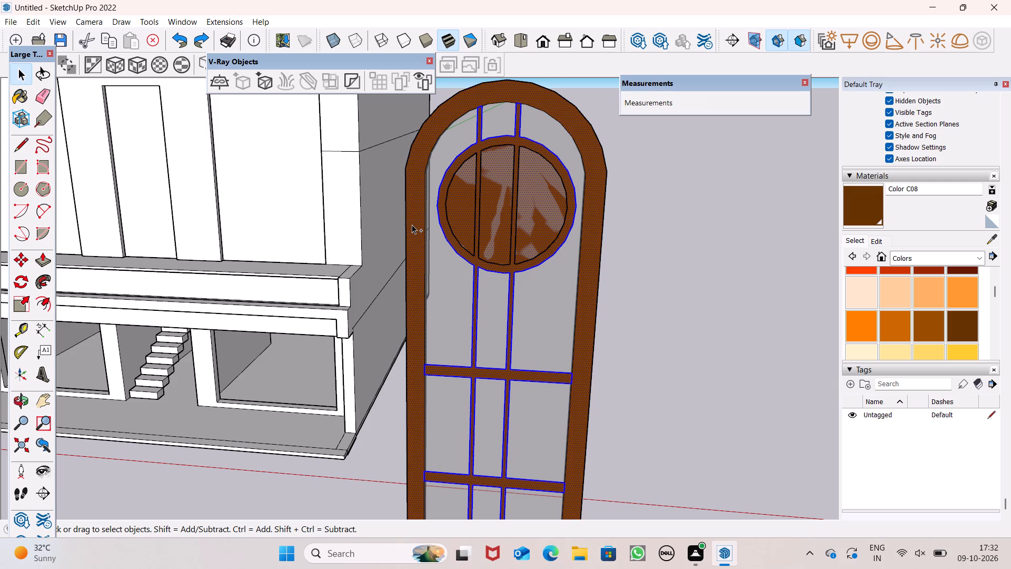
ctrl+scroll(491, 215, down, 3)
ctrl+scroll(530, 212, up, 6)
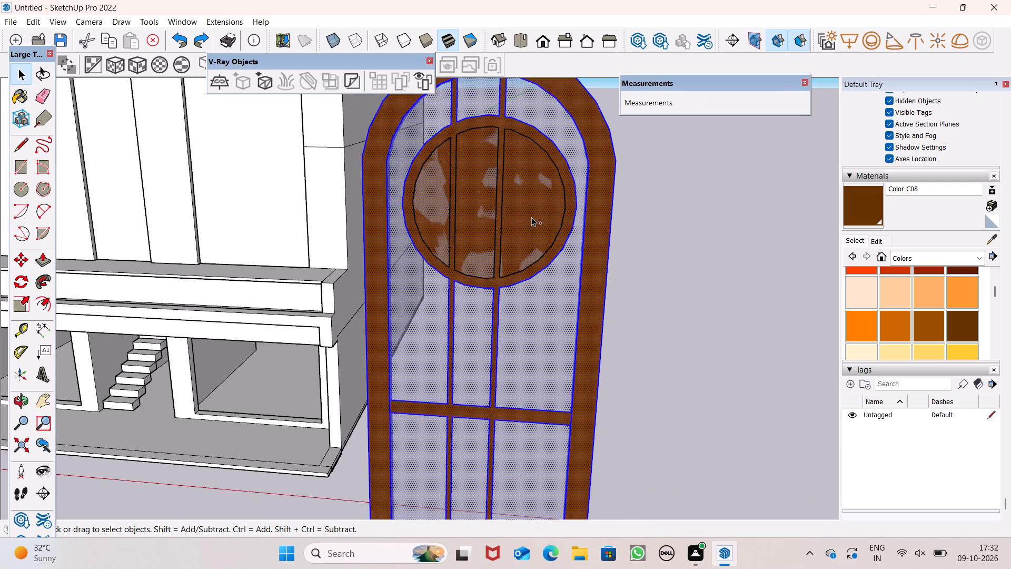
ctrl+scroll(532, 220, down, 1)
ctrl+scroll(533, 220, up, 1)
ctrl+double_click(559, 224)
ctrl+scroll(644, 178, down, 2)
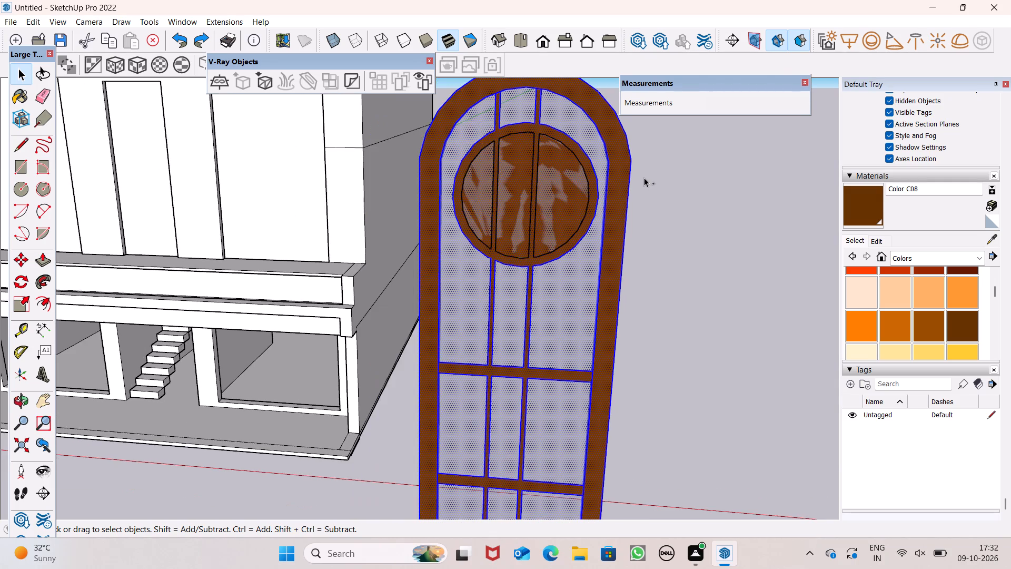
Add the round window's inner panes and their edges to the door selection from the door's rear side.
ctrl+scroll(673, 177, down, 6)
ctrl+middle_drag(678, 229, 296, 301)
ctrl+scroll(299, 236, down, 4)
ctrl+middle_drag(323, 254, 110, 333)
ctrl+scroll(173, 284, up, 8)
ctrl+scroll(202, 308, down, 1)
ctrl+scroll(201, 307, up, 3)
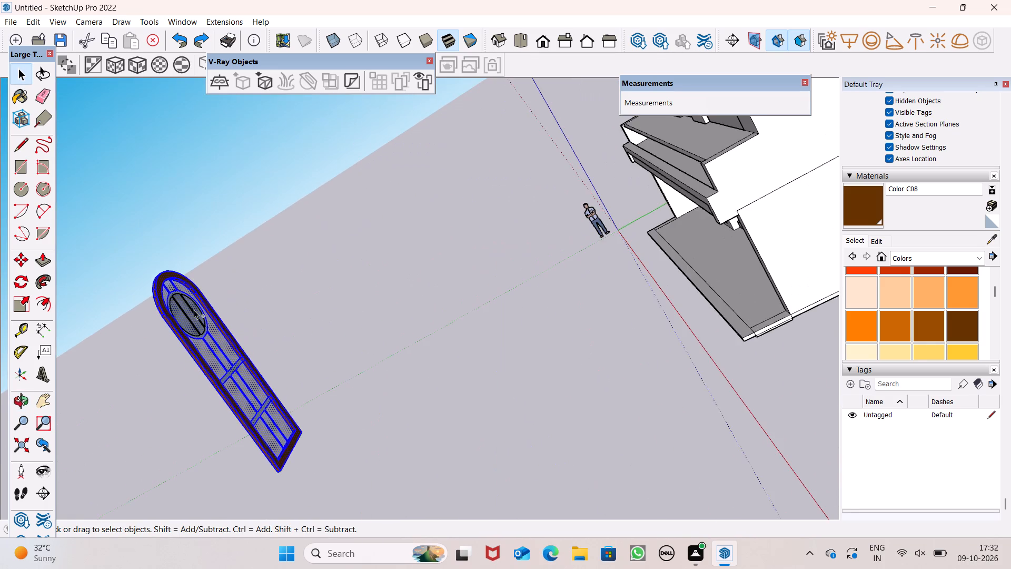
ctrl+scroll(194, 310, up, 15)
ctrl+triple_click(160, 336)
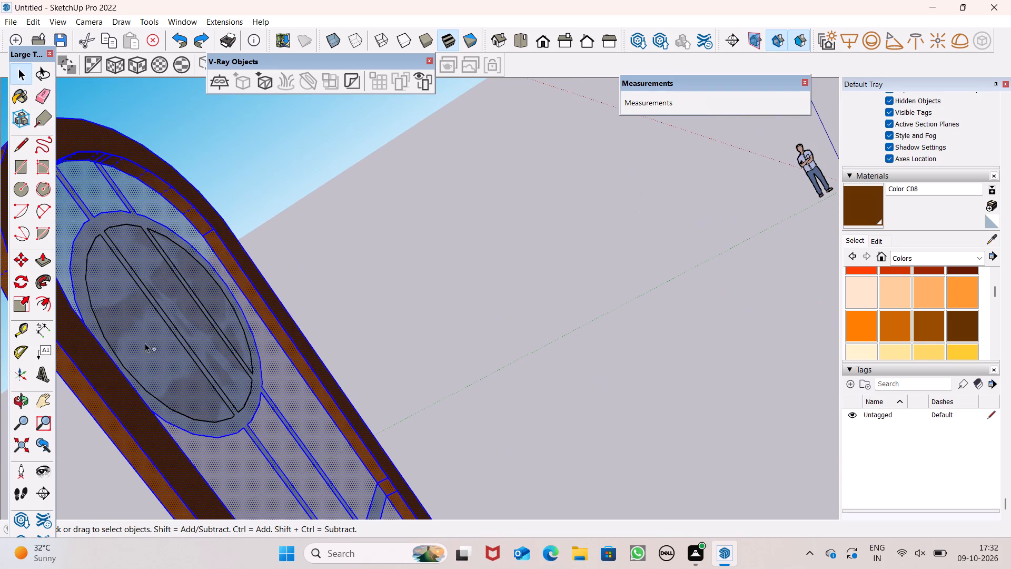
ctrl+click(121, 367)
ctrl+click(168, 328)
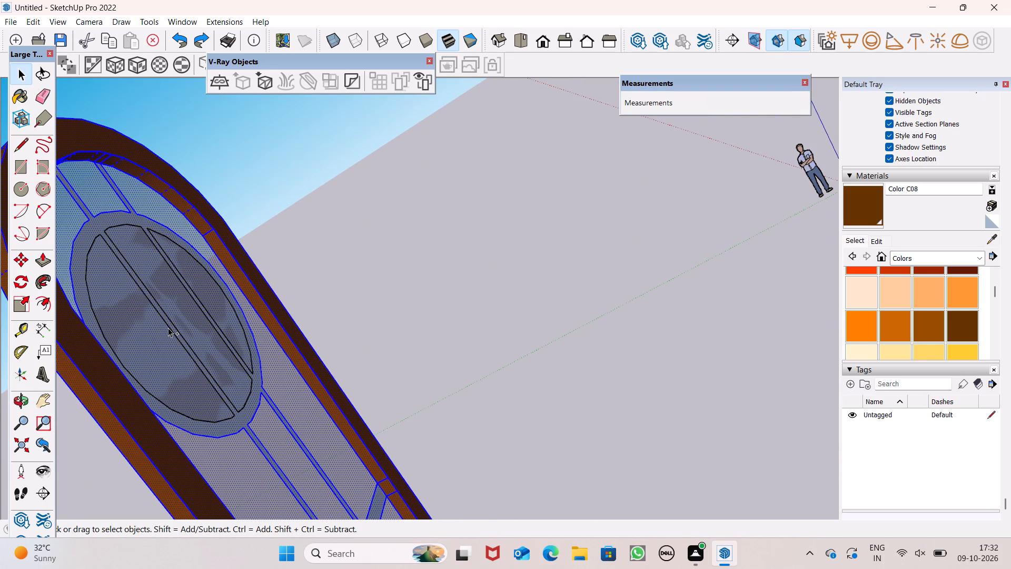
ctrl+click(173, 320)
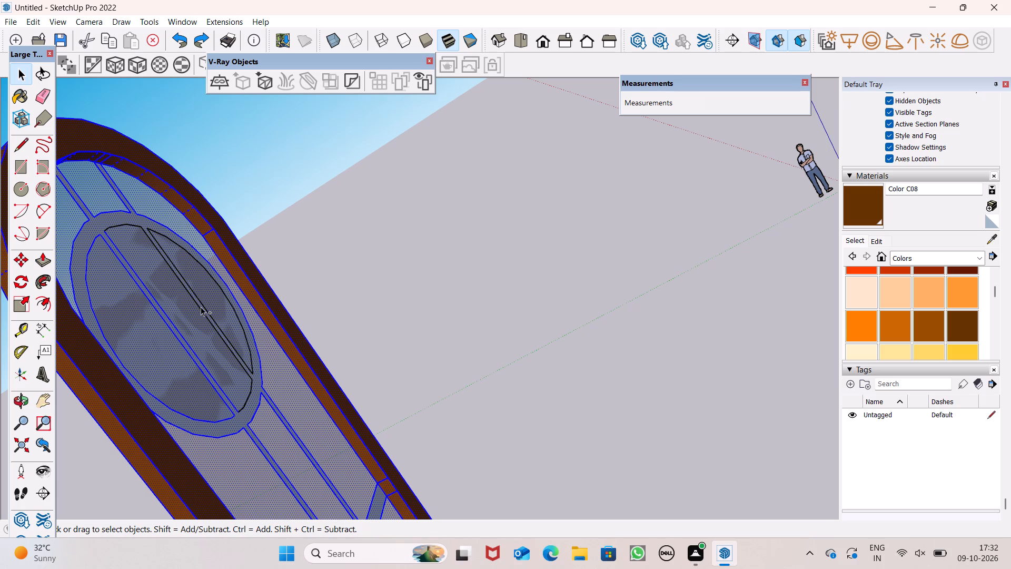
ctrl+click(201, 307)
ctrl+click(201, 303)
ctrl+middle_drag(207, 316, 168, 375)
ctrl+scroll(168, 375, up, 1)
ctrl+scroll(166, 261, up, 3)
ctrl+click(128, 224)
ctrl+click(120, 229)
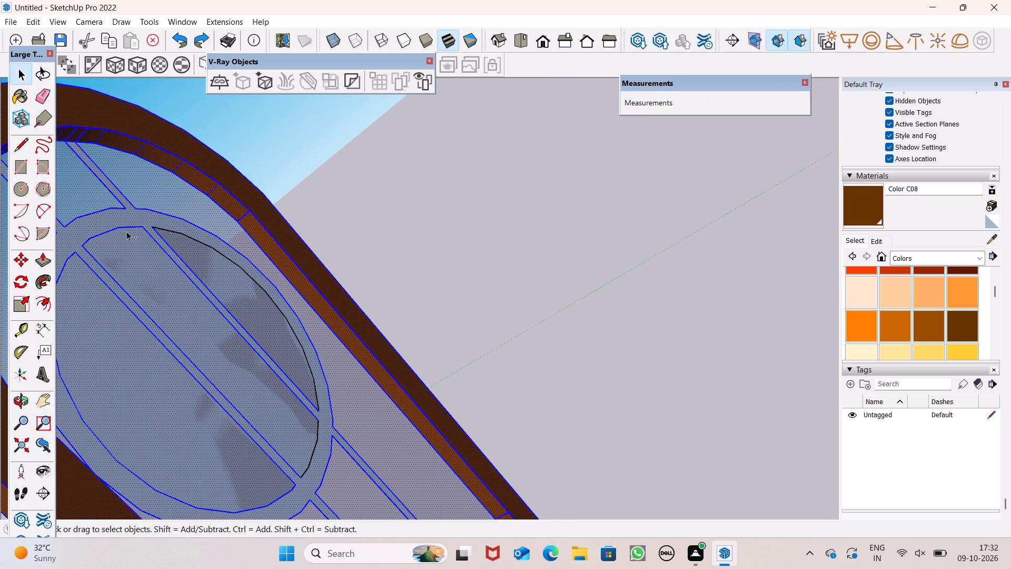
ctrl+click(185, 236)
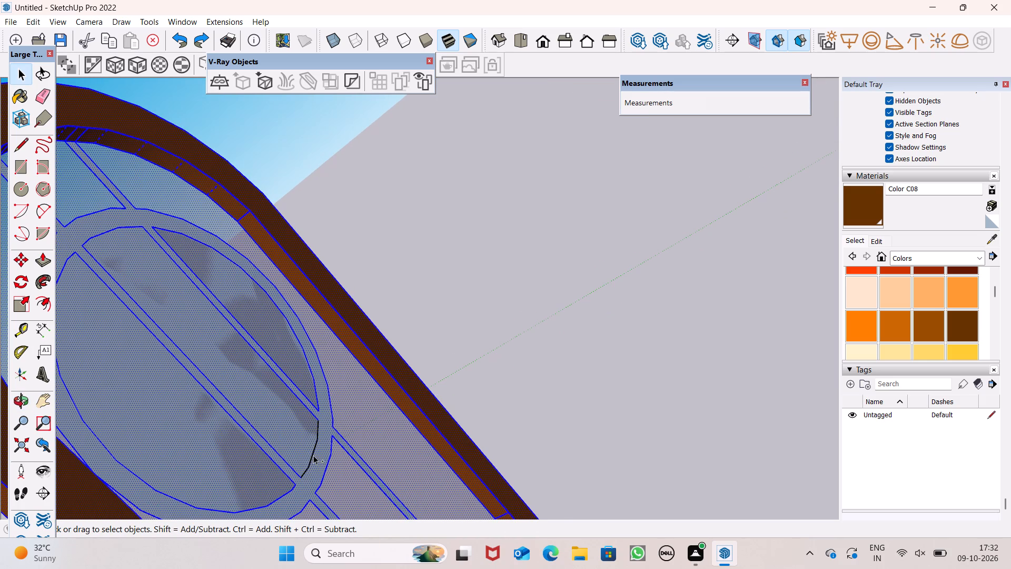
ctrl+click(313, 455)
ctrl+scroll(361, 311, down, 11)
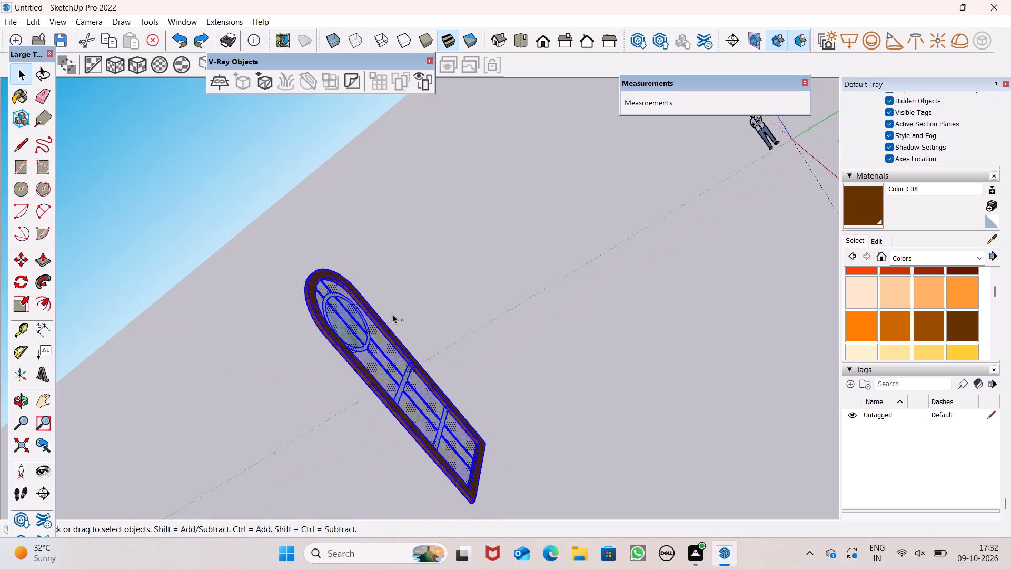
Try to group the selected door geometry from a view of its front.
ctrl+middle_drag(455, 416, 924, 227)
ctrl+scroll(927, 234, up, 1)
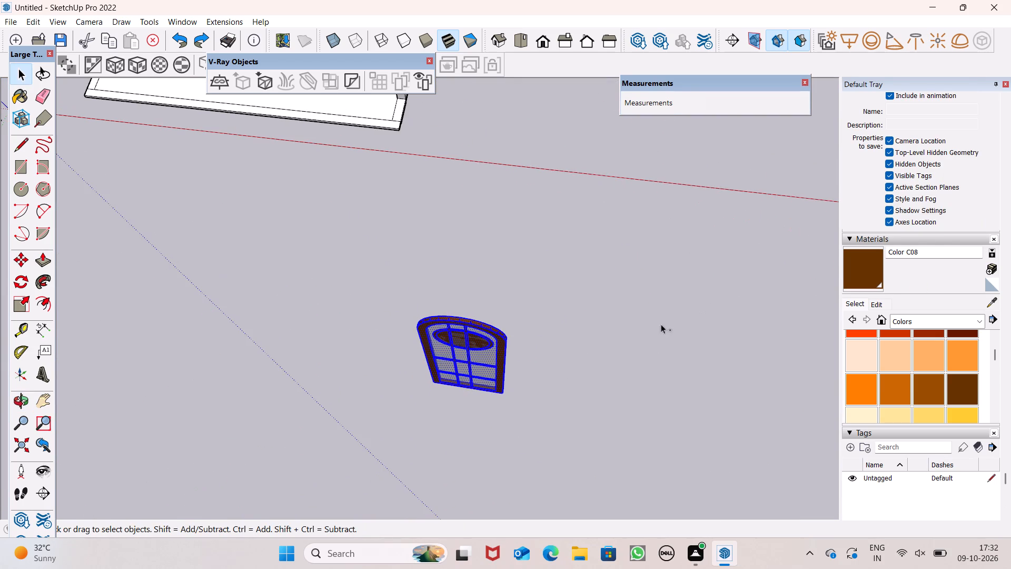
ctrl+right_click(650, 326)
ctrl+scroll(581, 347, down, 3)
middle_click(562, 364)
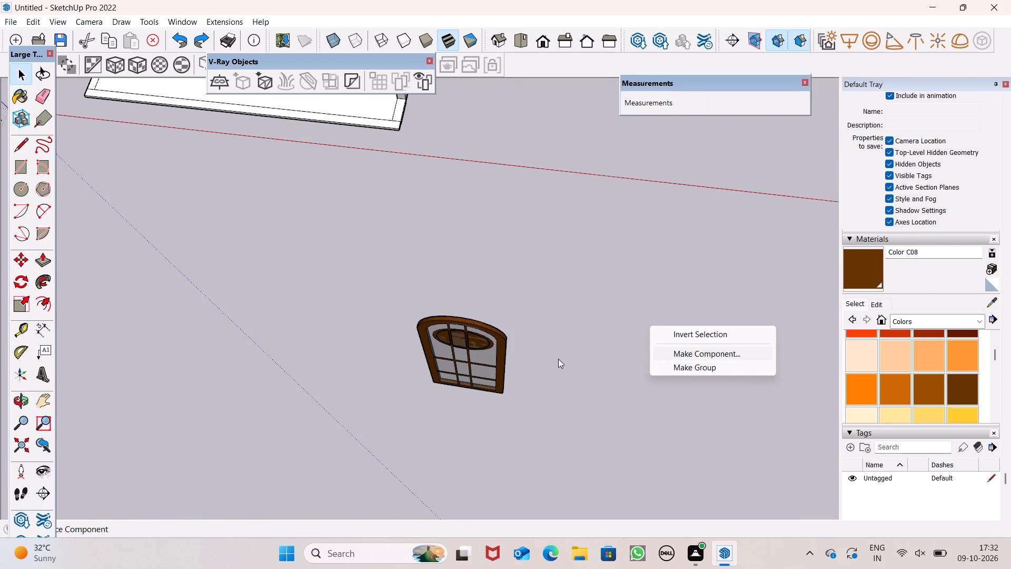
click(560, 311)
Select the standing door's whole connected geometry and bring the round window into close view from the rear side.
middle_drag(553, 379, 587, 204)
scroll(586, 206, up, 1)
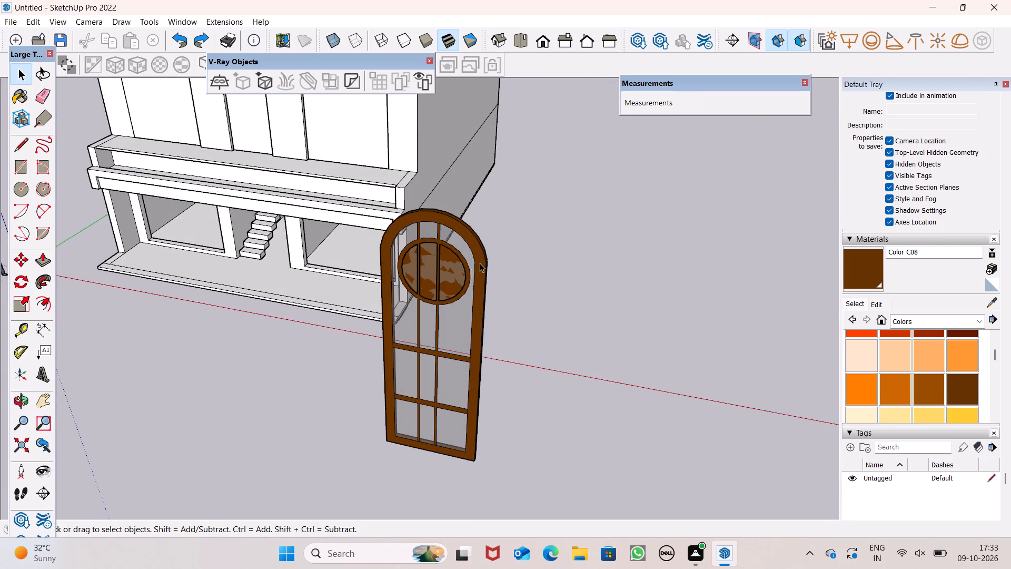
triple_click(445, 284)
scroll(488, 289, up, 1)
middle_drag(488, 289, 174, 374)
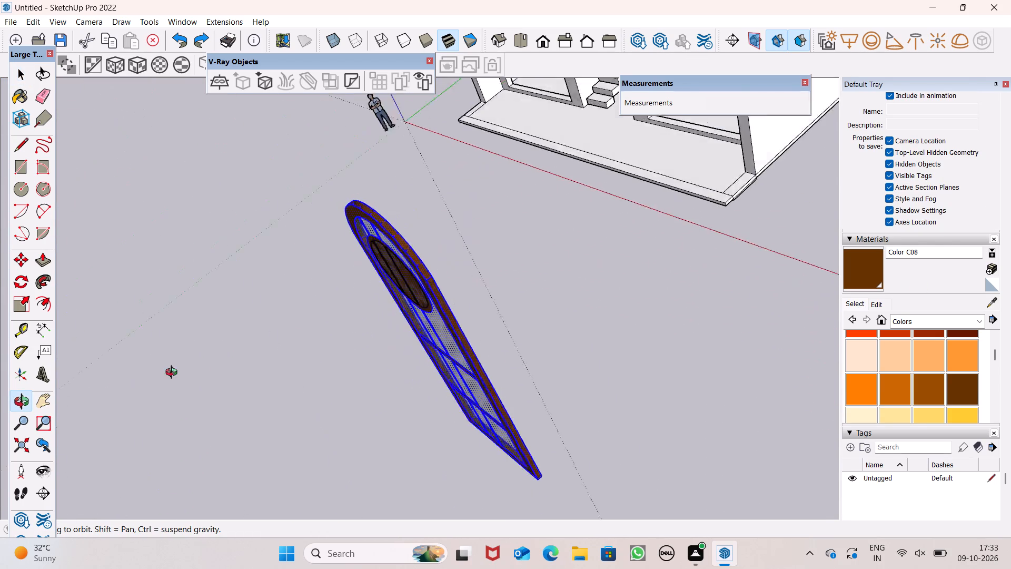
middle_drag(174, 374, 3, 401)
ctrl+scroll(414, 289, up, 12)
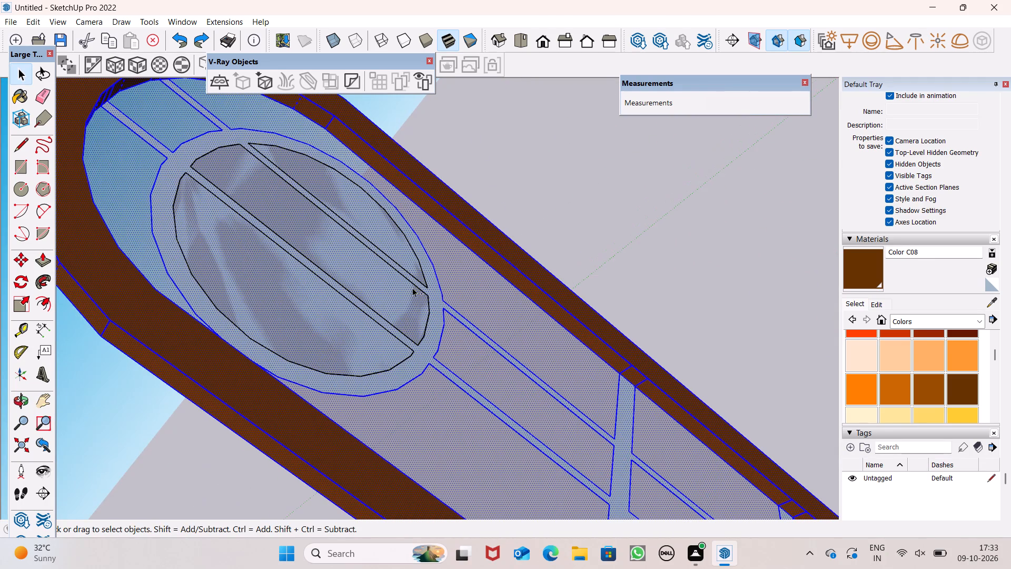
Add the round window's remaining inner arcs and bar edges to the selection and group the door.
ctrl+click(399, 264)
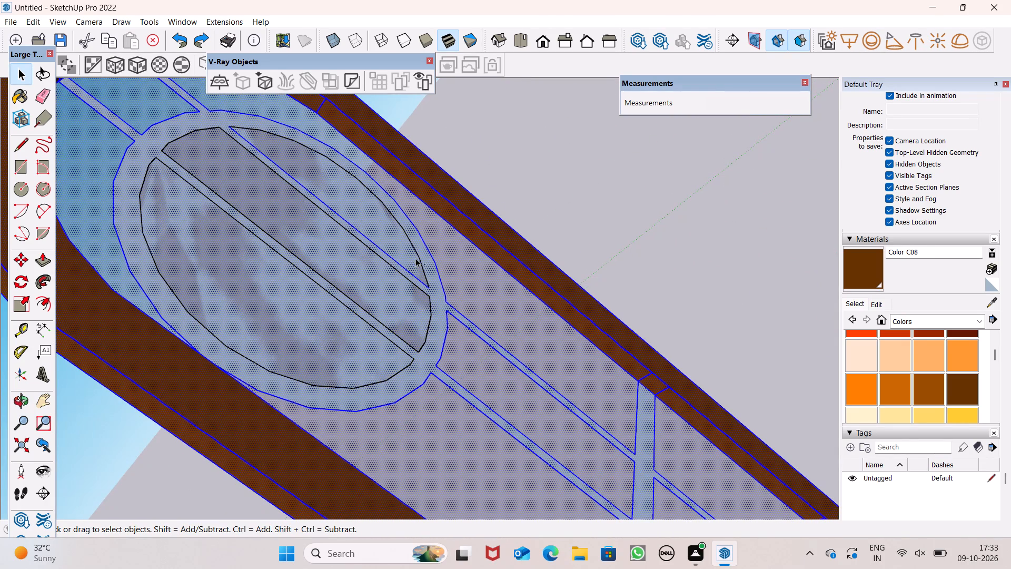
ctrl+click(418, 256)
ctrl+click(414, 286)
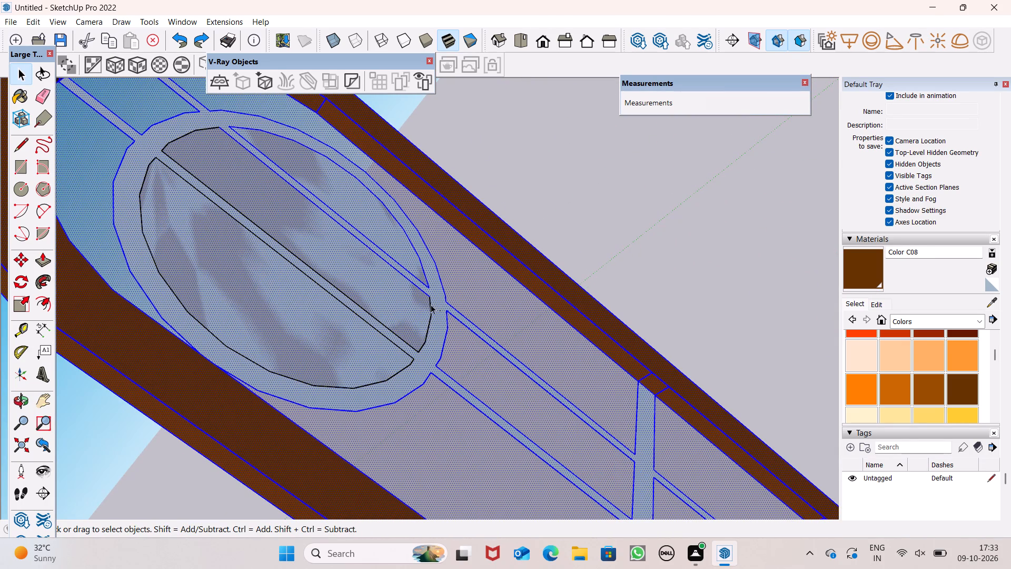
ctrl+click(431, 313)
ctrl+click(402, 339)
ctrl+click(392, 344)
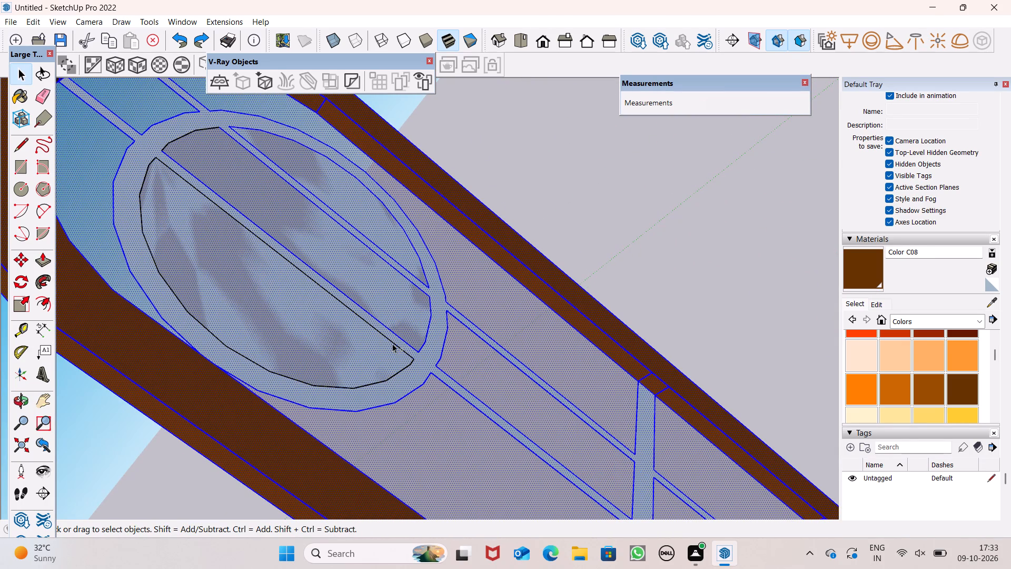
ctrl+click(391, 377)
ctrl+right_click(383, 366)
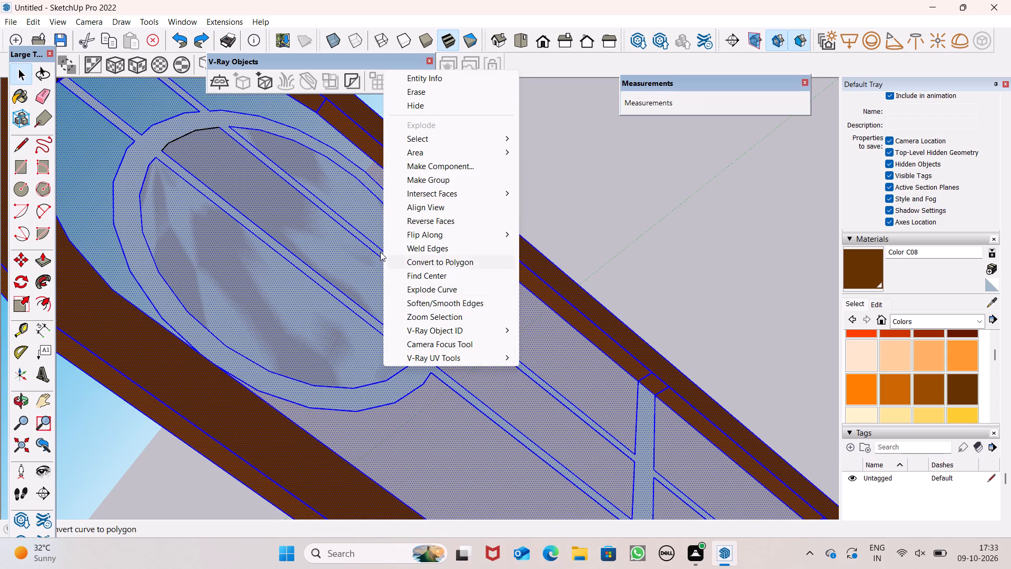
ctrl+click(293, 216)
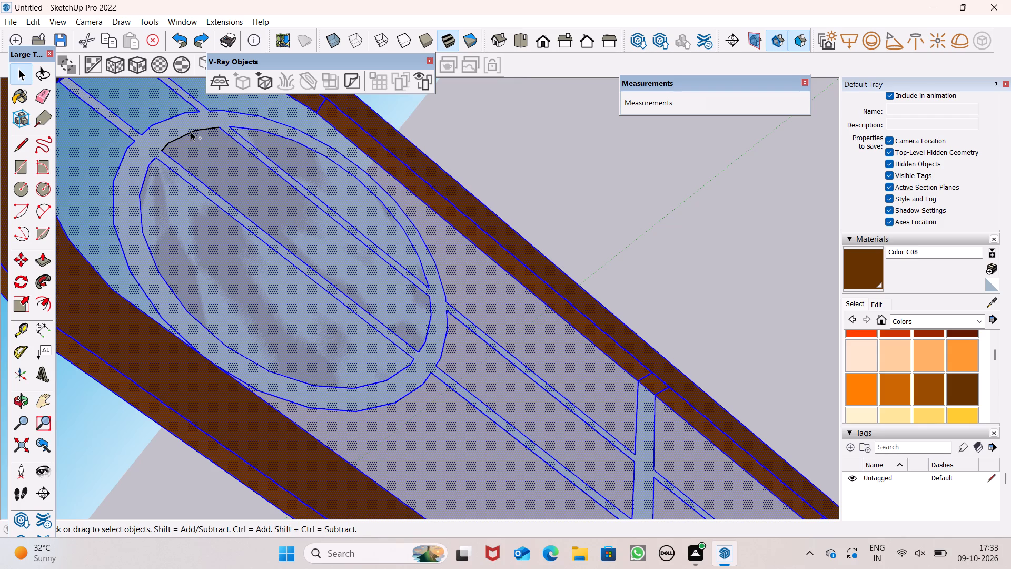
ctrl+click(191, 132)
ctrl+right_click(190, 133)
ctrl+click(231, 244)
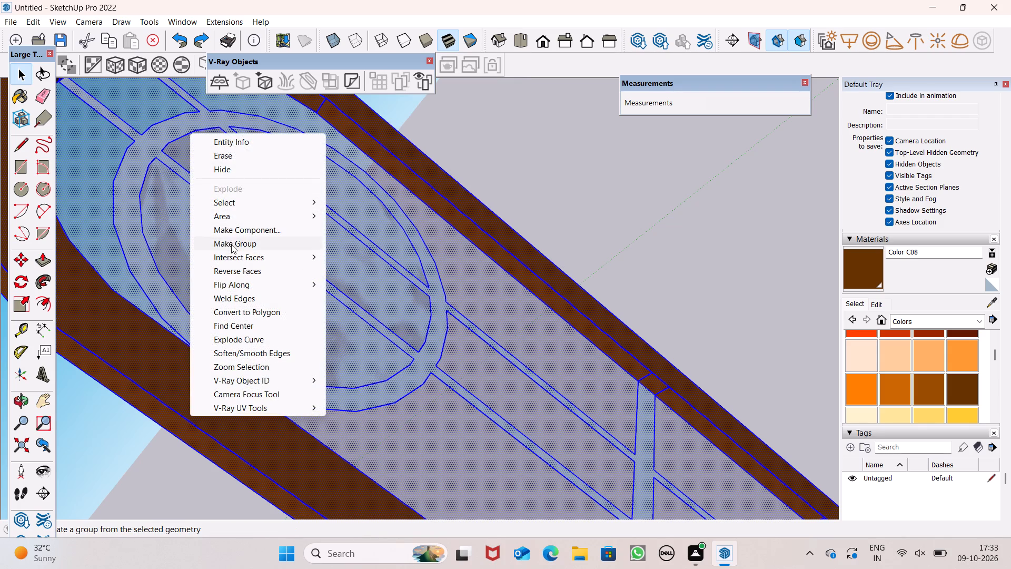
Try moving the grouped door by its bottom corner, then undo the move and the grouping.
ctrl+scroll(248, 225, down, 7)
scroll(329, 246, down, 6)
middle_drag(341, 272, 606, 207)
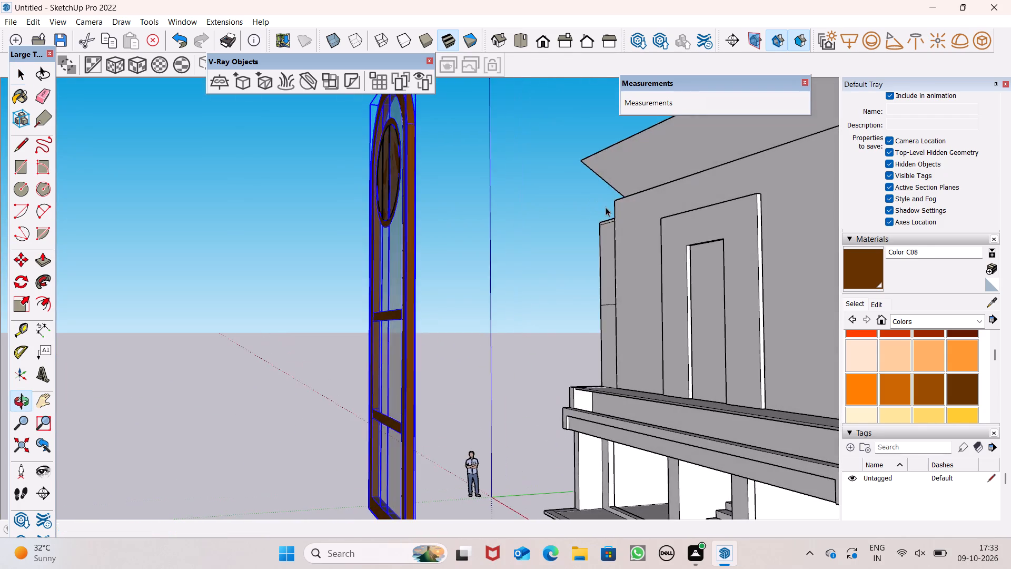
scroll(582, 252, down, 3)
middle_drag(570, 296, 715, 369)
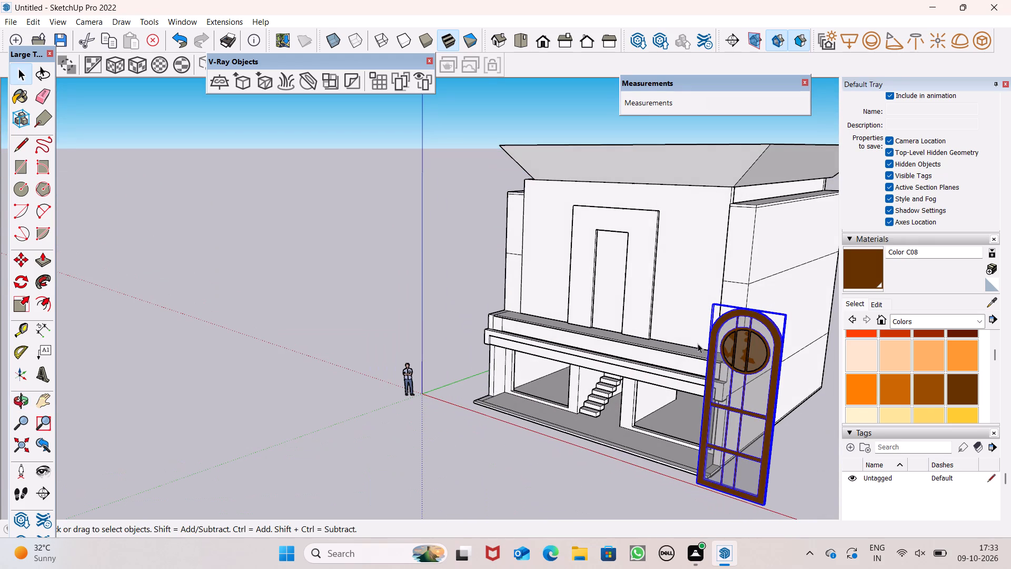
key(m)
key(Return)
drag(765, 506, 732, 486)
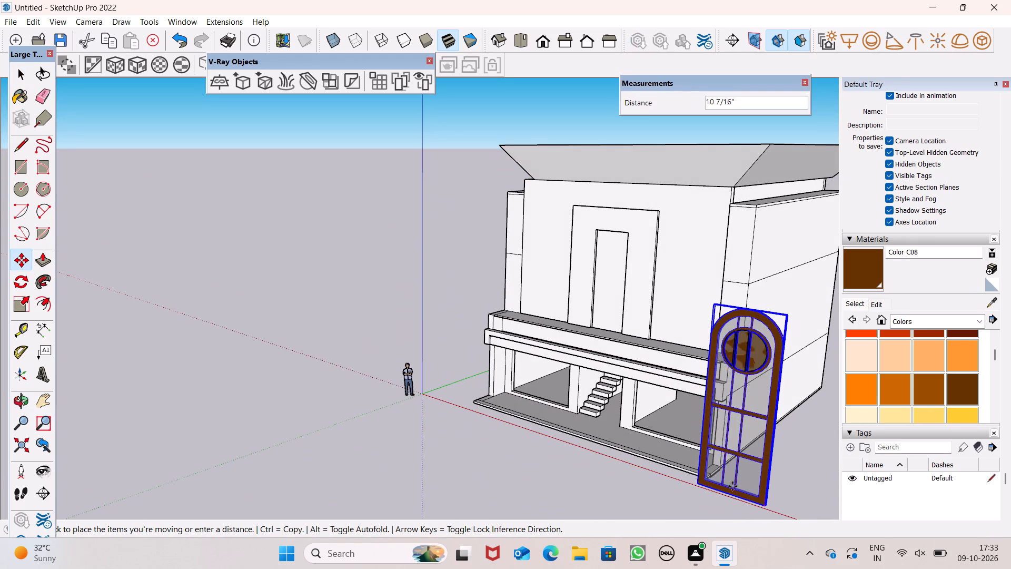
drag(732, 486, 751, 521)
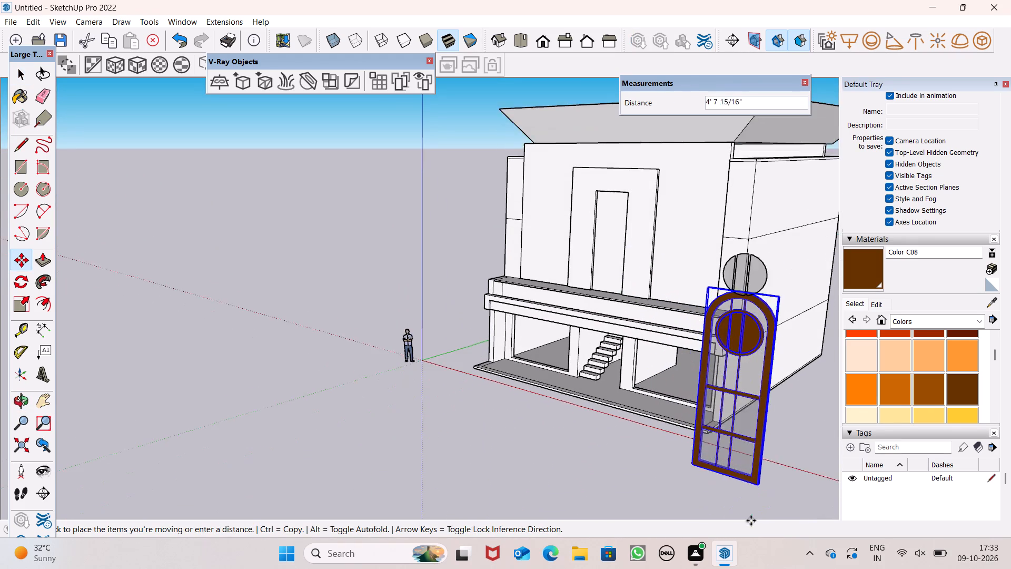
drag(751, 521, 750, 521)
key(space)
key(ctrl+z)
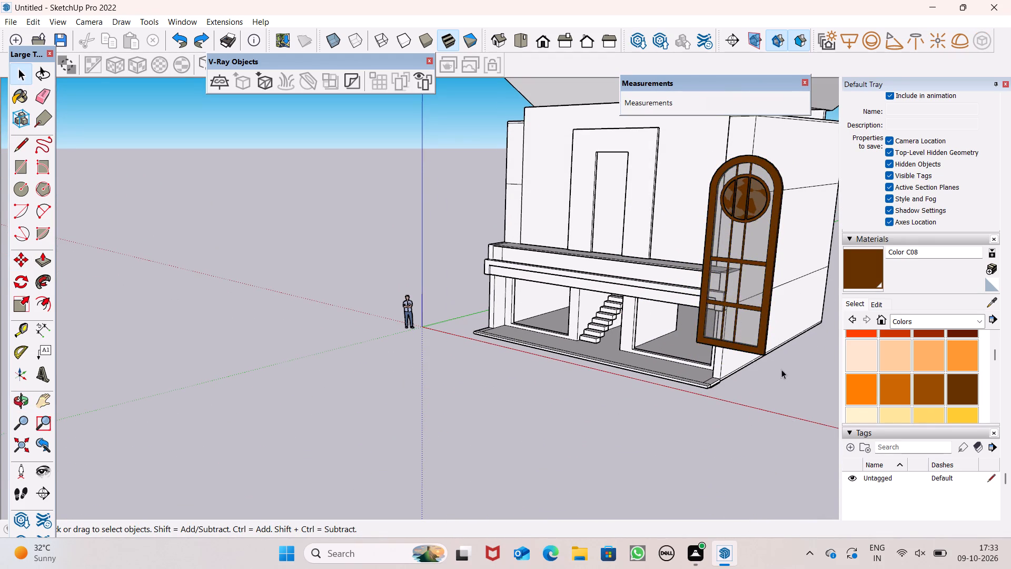
Select the round window's three inner panes with their edges, together with the door's whole connected frame, bars and glass.
scroll(774, 370, down, 3)
middle_drag(758, 356, 532, 368)
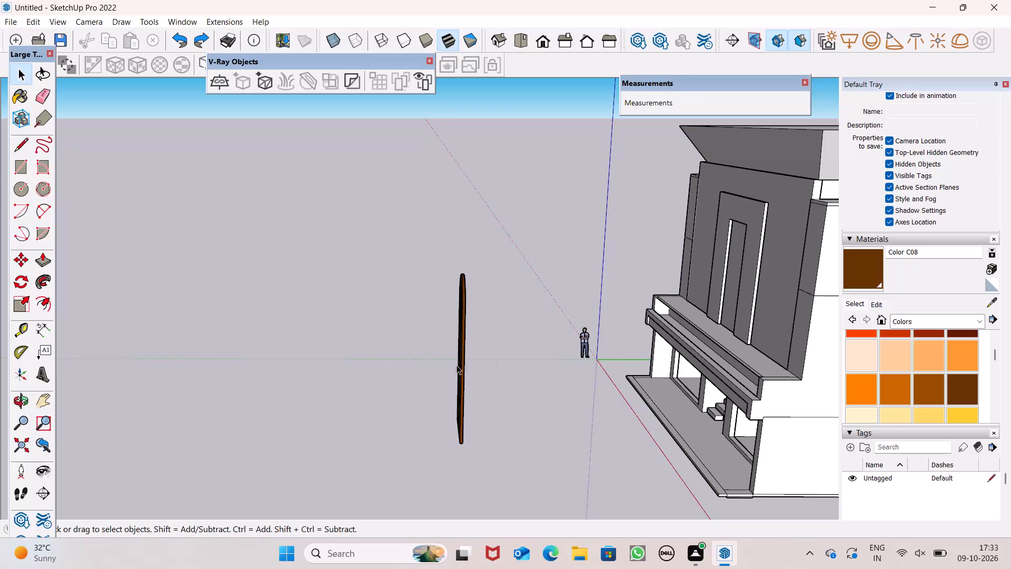
click(461, 359)
scroll(468, 354, up, 1)
middle_drag(468, 354, 642, 366)
scroll(642, 365, up, 1)
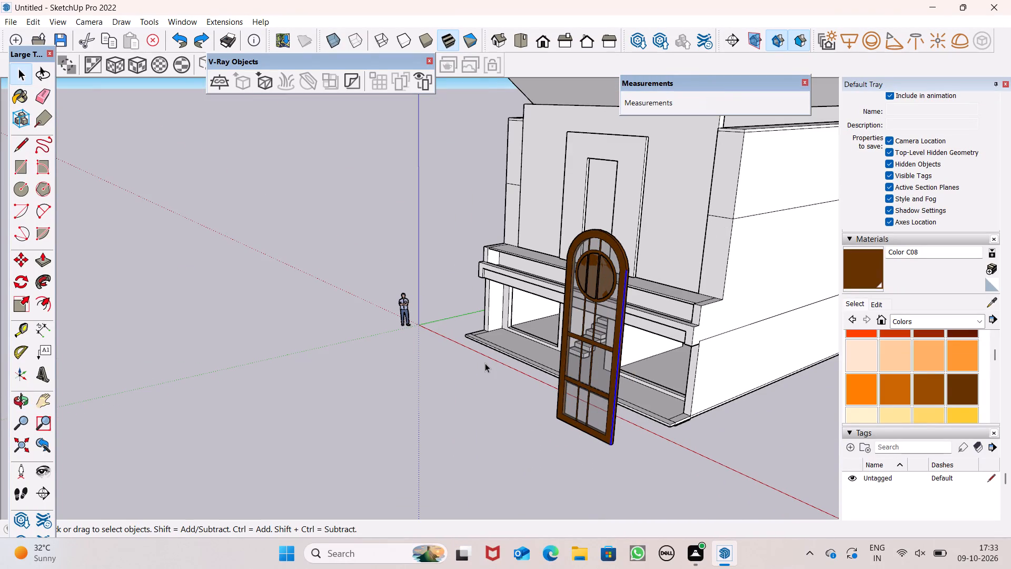
click(485, 363)
middle_drag(606, 376, 696, 380)
scroll(694, 385, up, 1)
scroll(635, 270, up, 4)
double_click(628, 232)
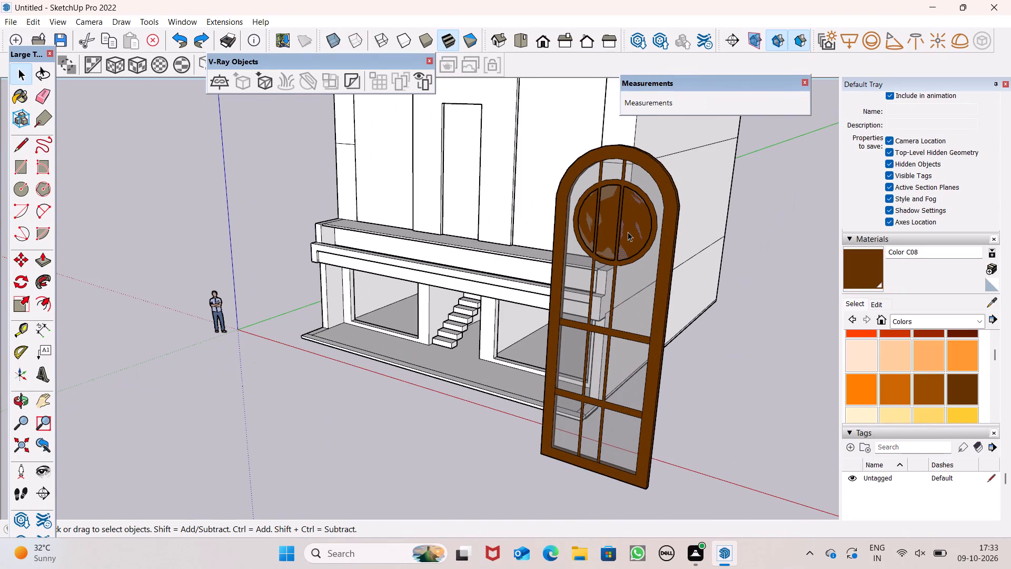
double_click(609, 230)
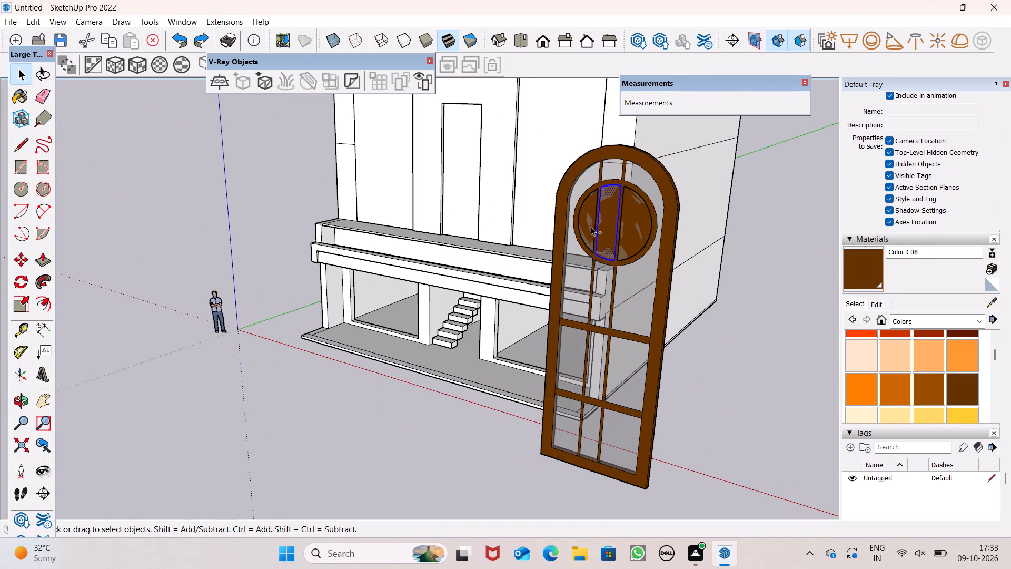
ctrl+double_click(591, 227)
ctrl+double_click(633, 227)
ctrl+scroll(657, 231, up, 2)
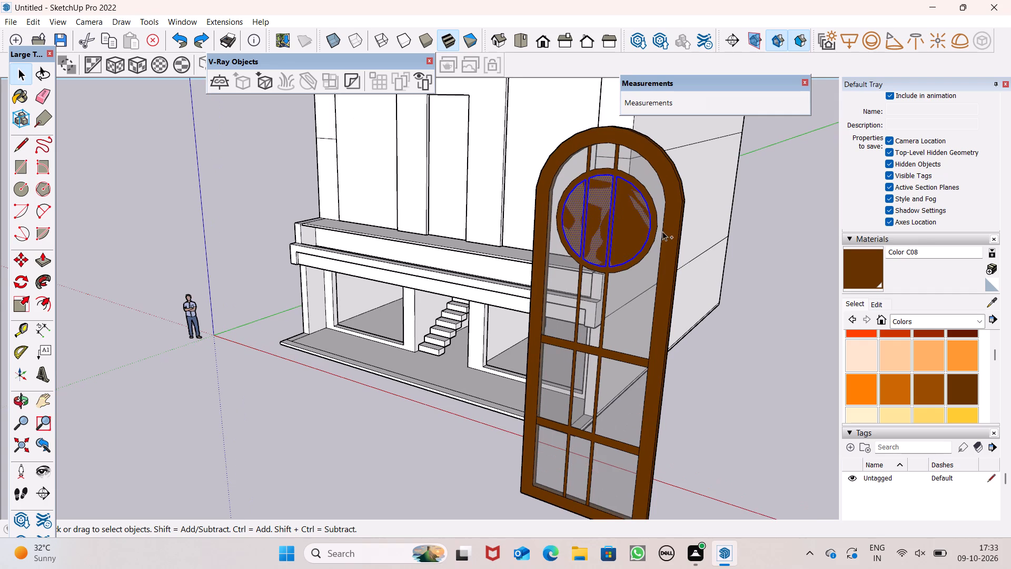
ctrl+triple_click(672, 228)
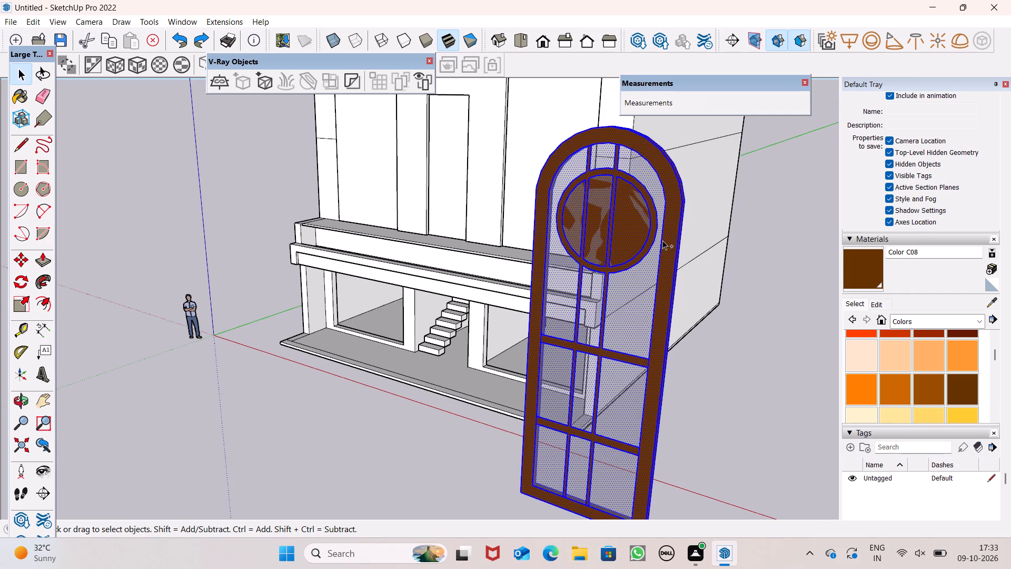
Group the complete selected door geometry from its rear side.
ctrl+middle_drag(678, 243, 157, 369)
ctrl+scroll(151, 386, up, 1)
ctrl+middle_drag(390, 326, 216, 371)
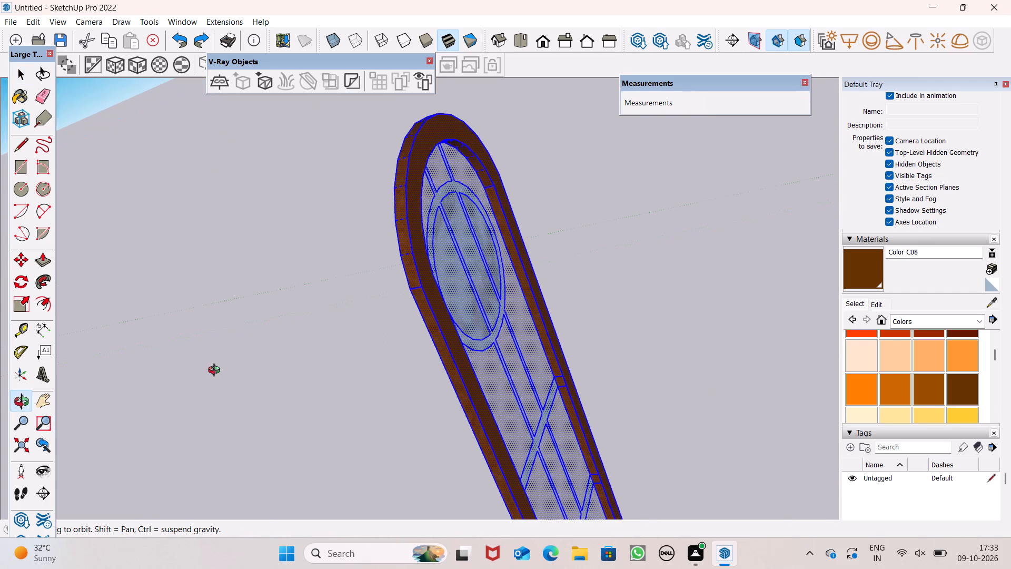
ctrl+middle_drag(216, 371, 185, 358)
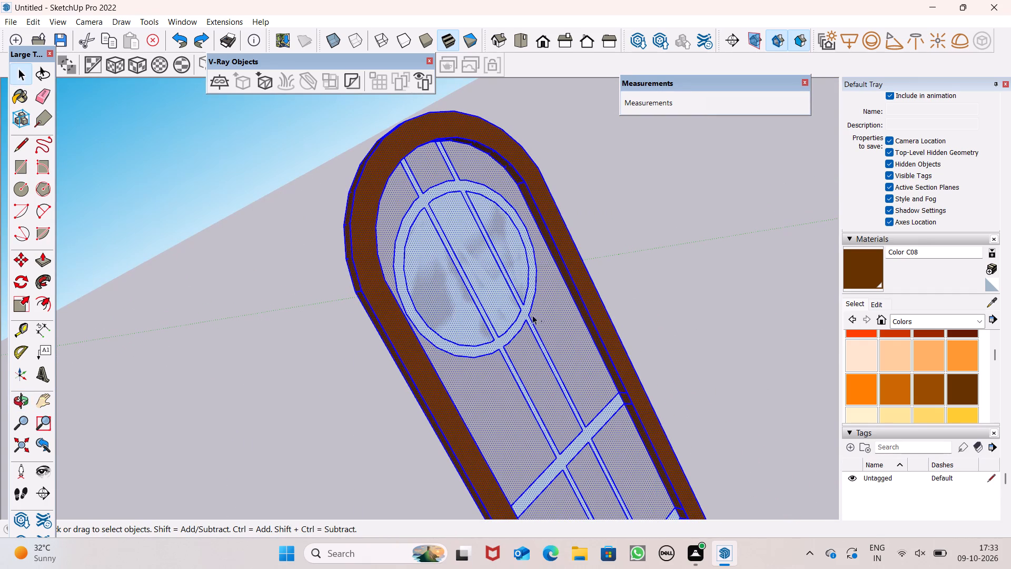
ctrl+right_click(463, 306)
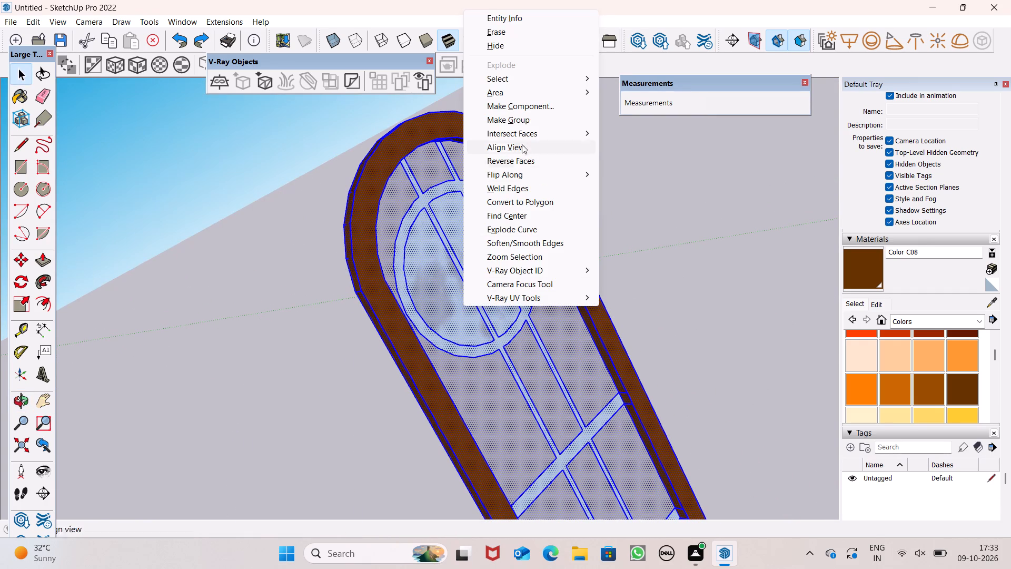
ctrl+click(526, 124)
Move the grouped door by its bottom front corner about 51' into the building's upper-floor door opening.
ctrl+scroll(472, 271, down, 3)
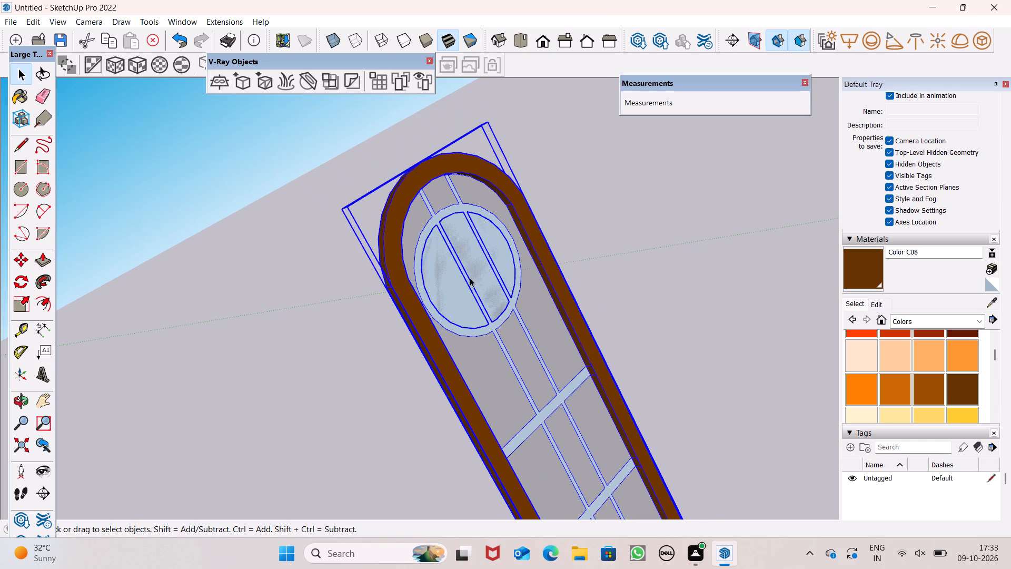
scroll(466, 284, down, 6)
middle_drag(461, 306, 1010, 330)
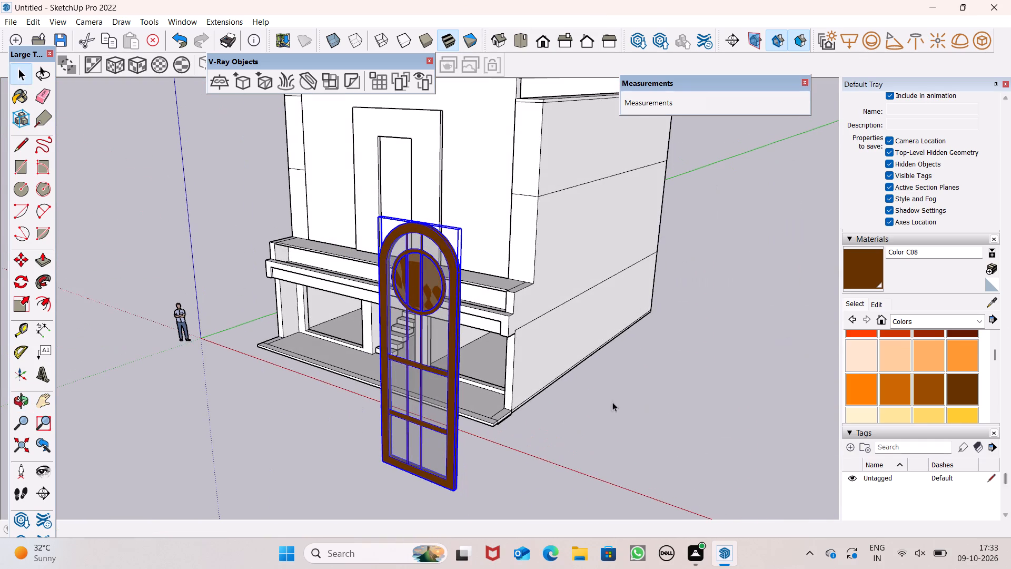
key(m)
key(Return)
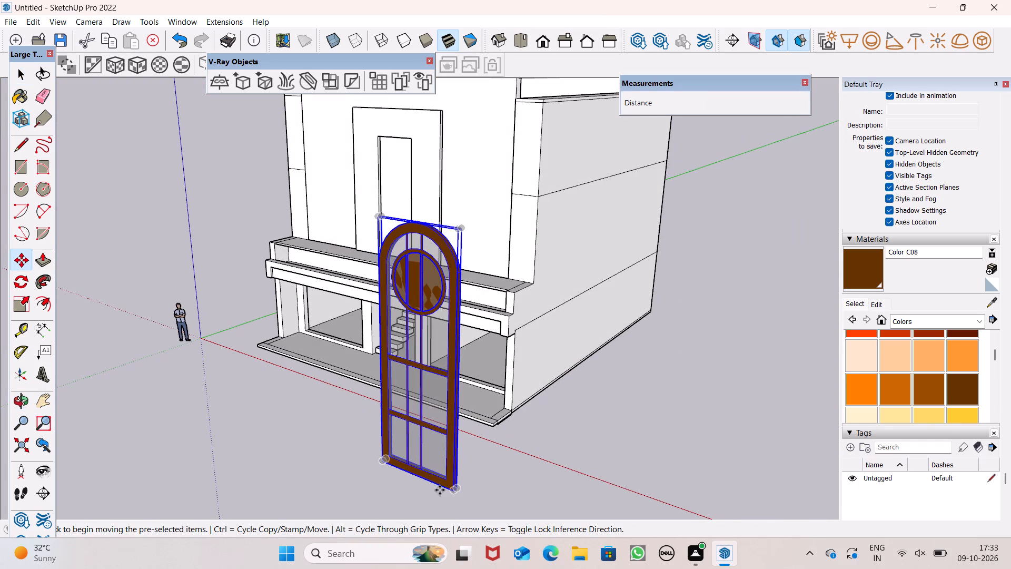
drag(455, 492, 388, 330)
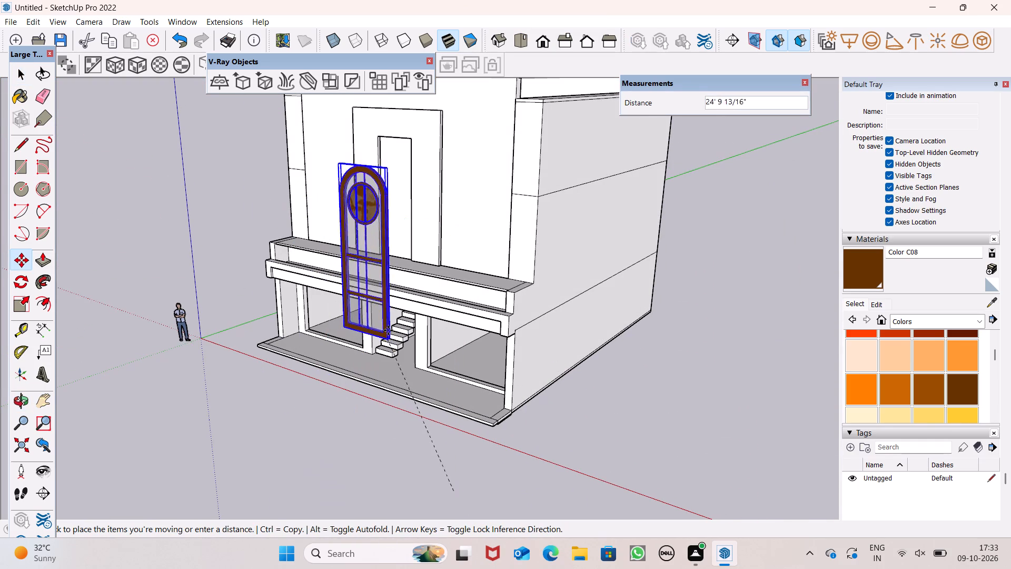
drag(388, 330, 406, 262)
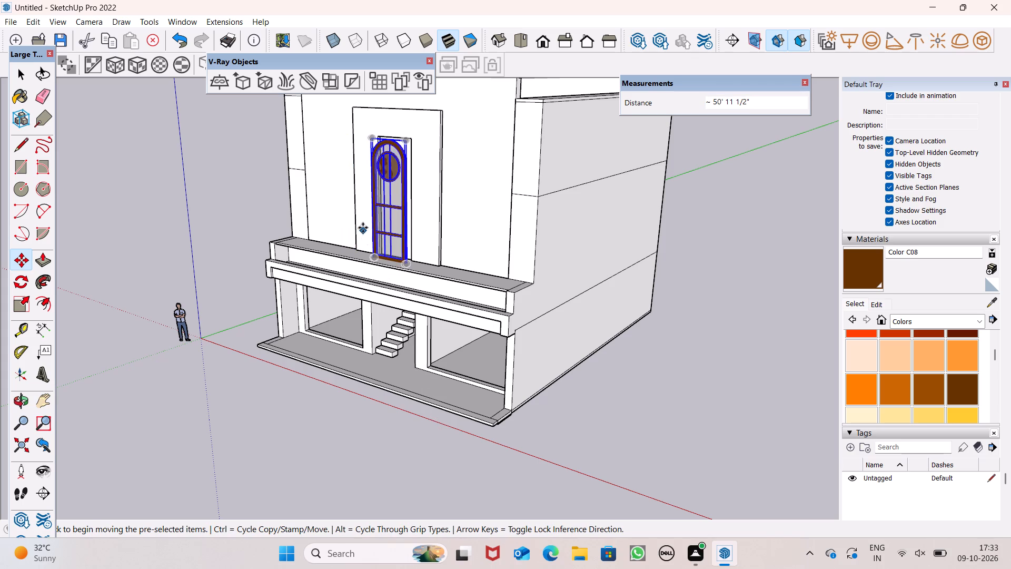
Align the door's top corner with the matching top corner of the upper-floor opening and deselect the door.
scroll(380, 213, down, 3)
middle_drag(404, 213, 594, 256)
scroll(425, 170, up, 6)
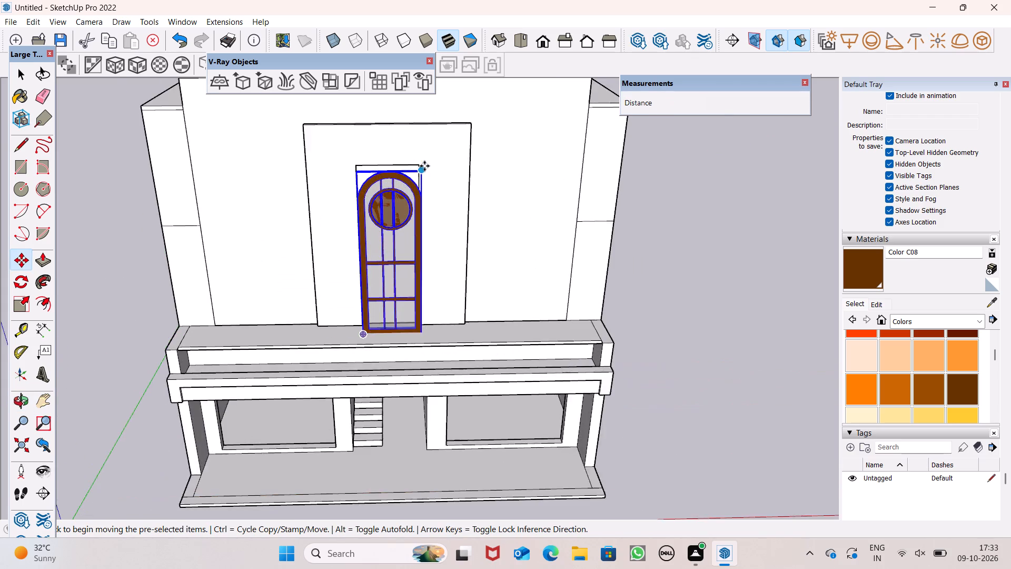
scroll(424, 166, up, 11)
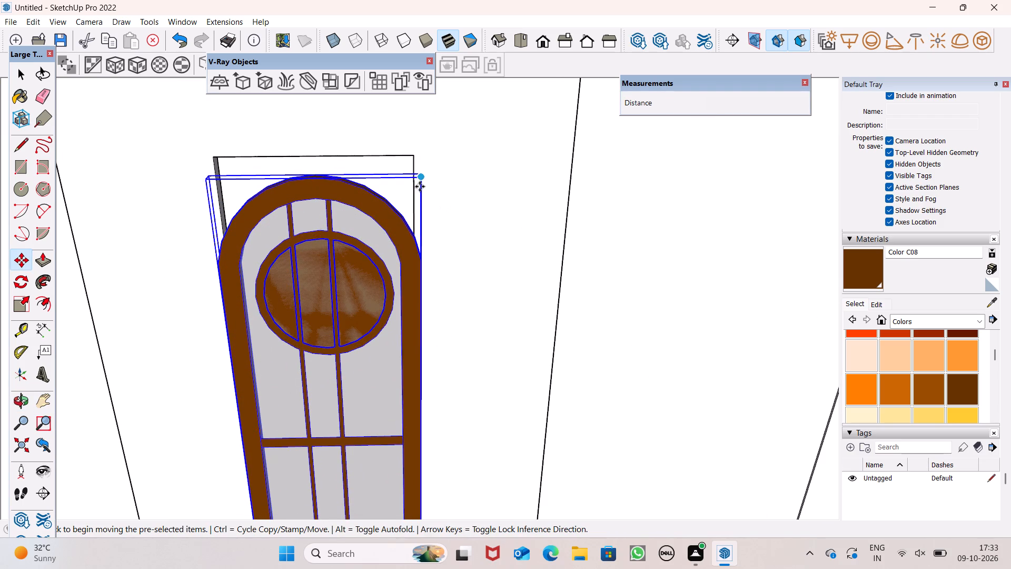
drag(420, 182, 408, 163)
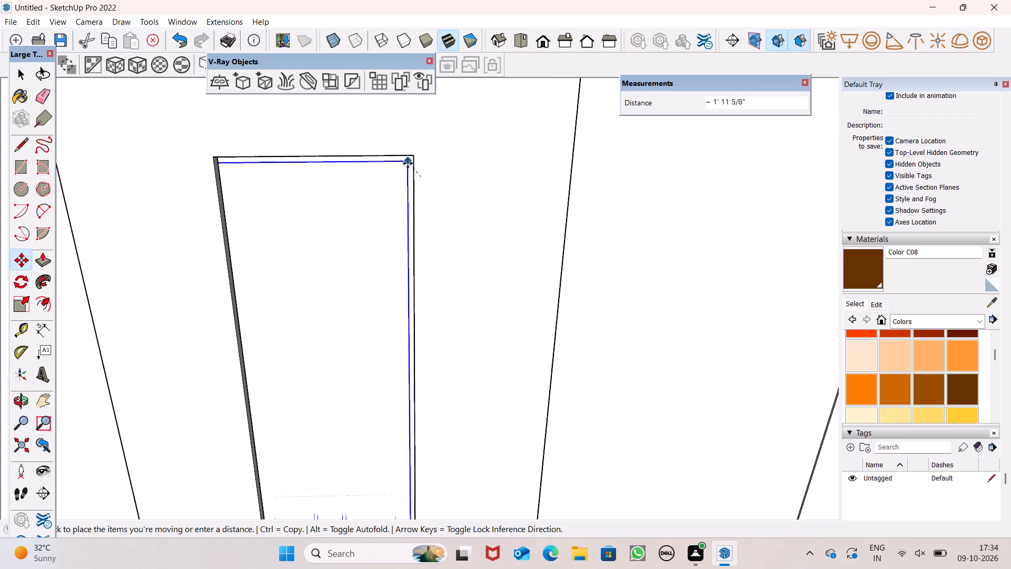
drag(408, 163, 411, 160)
scroll(455, 103, down, 2)
scroll(456, 109, up, 1)
scroll(456, 109, down, 2)
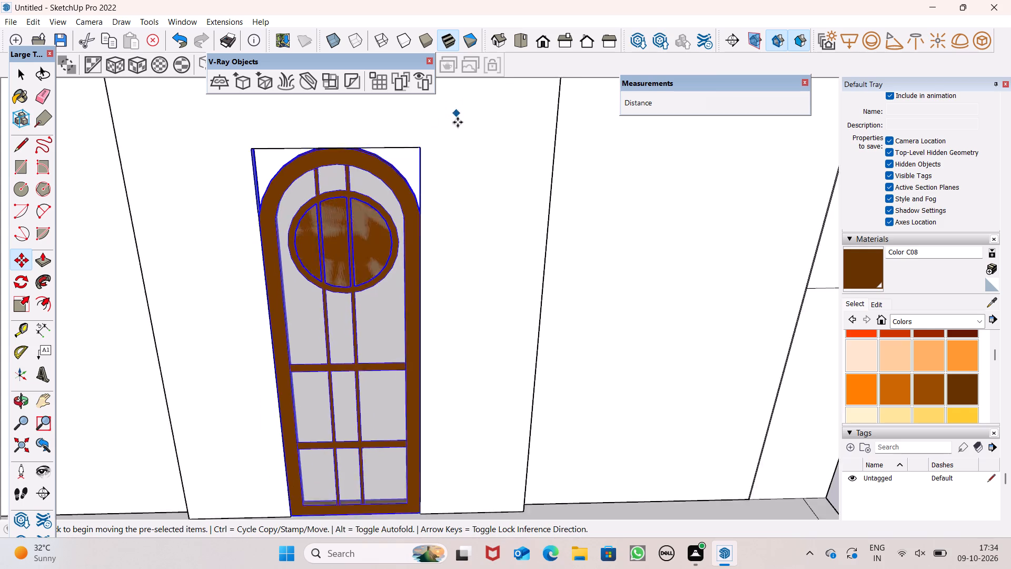
scroll(458, 122, down, 5)
key(space)
key(space)
click(756, 356)
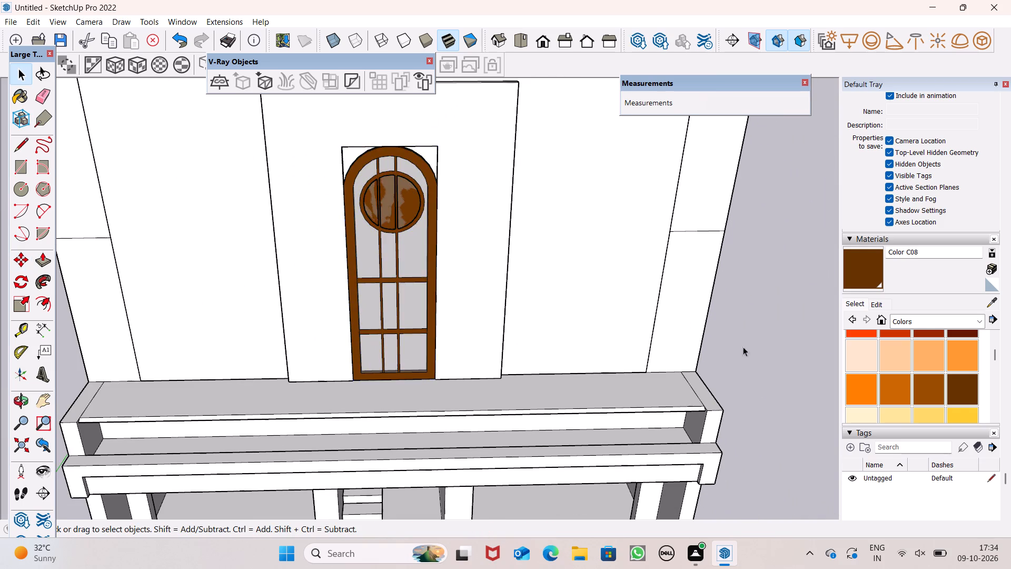
scroll(503, 276, down, 4)
middle_drag(508, 280, 507, 198)
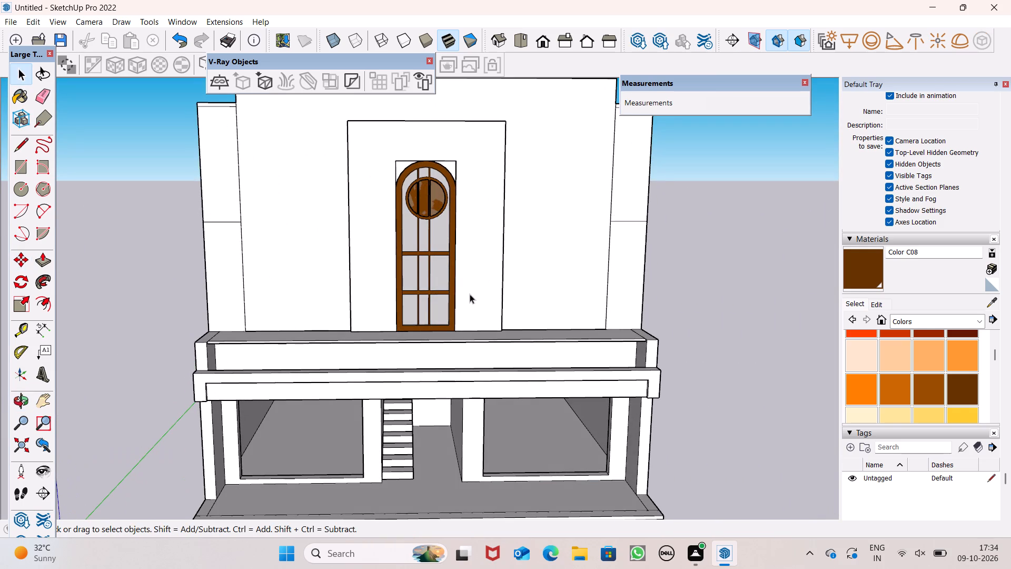
scroll(391, 306, down, 3)
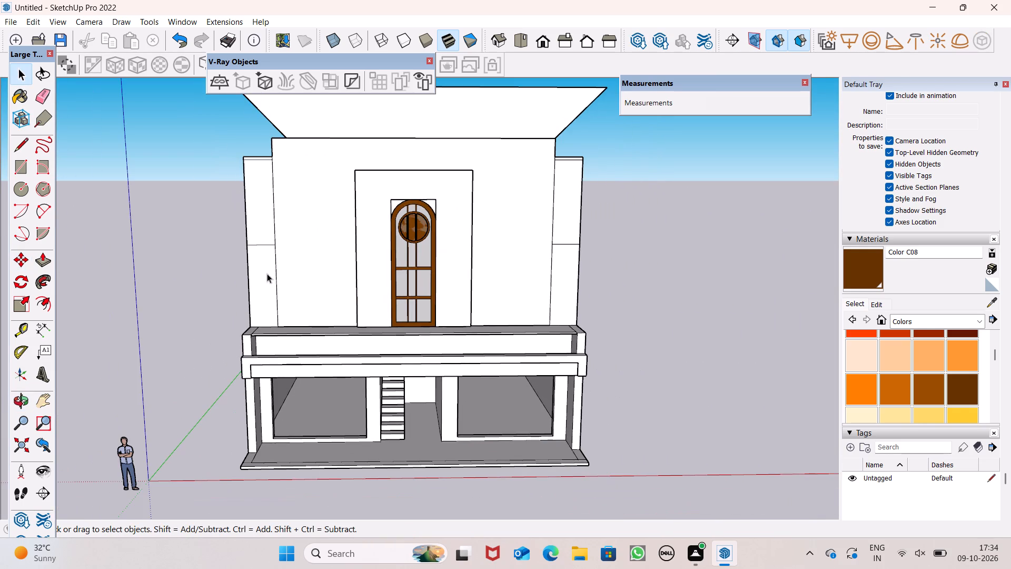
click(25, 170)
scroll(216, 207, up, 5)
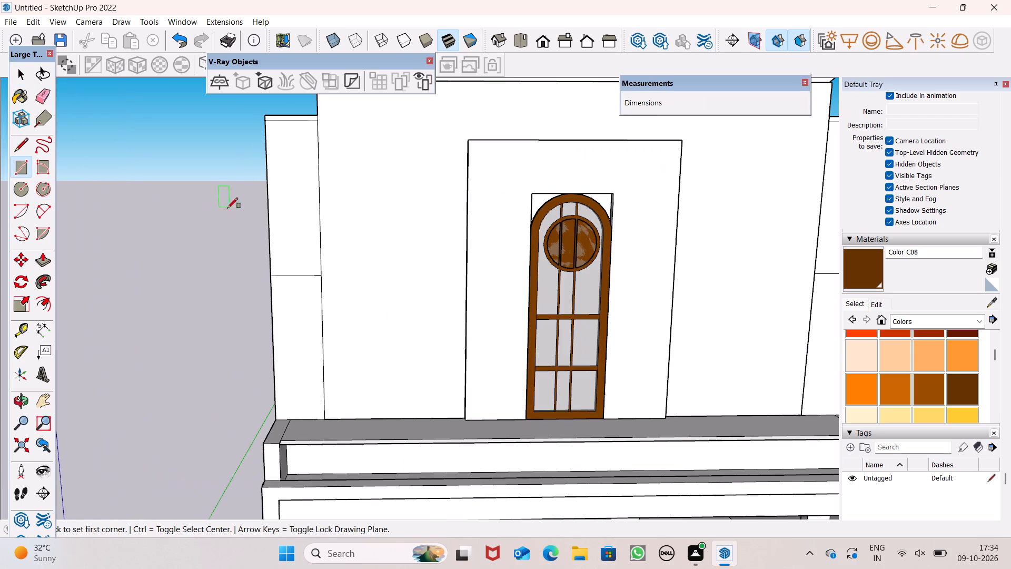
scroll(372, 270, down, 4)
Pull the left side wing's lower and upper front faces and top strip forward, all flush at 1' 1 13/16".
middle_drag(379, 284, 362, 406)
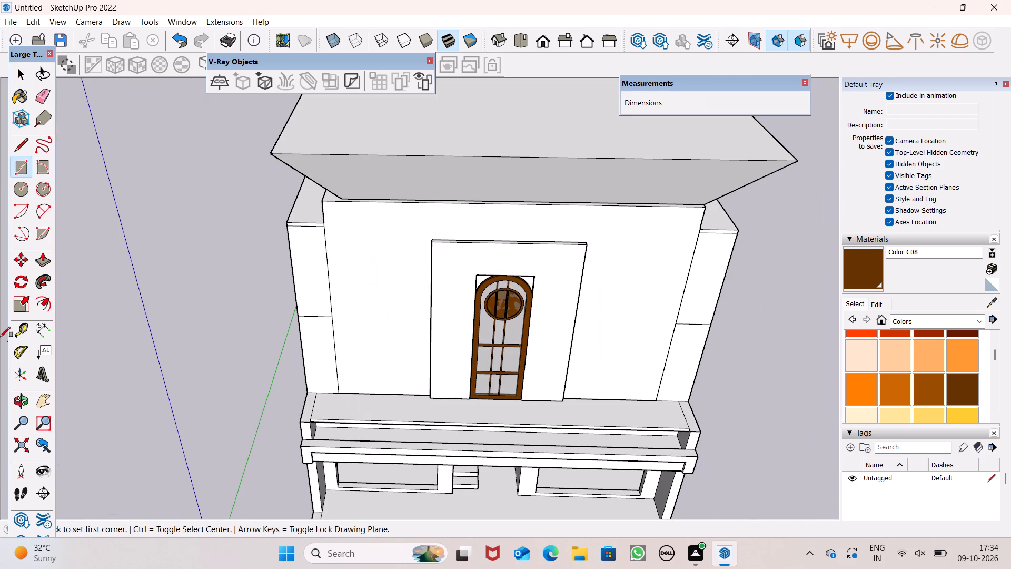
click(40, 259)
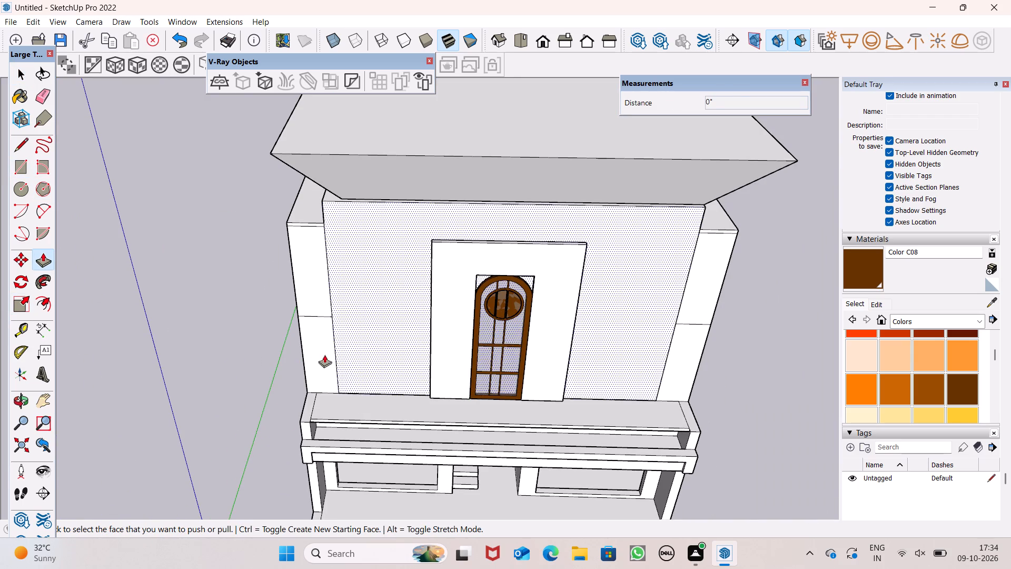
drag(323, 354, 332, 395)
scroll(329, 379, up, 8)
drag(318, 380, 319, 397)
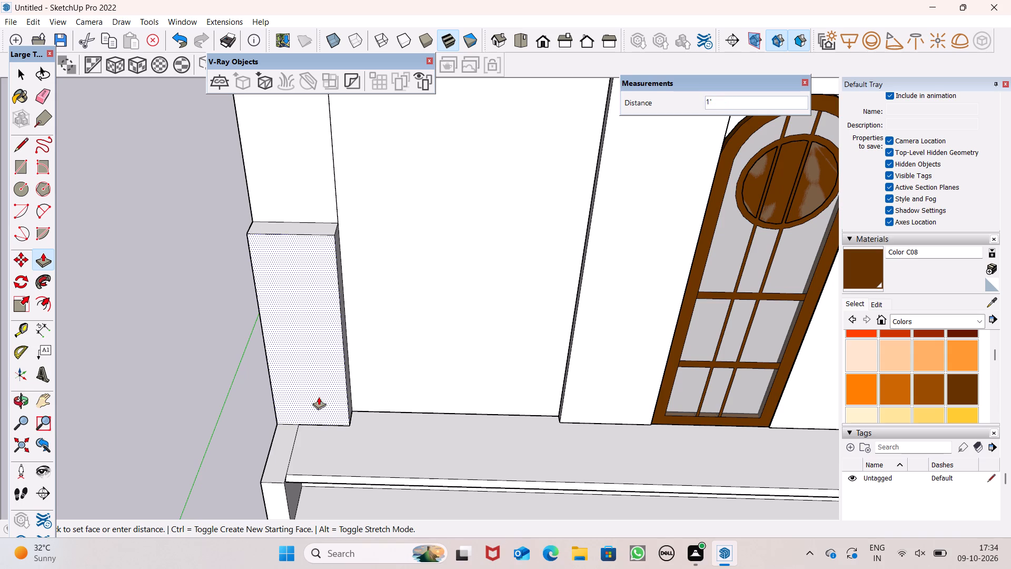
drag(319, 397, 315, 398)
drag(304, 195, 306, 248)
scroll(314, 334, down, 6)
scroll(246, 140, up, 5)
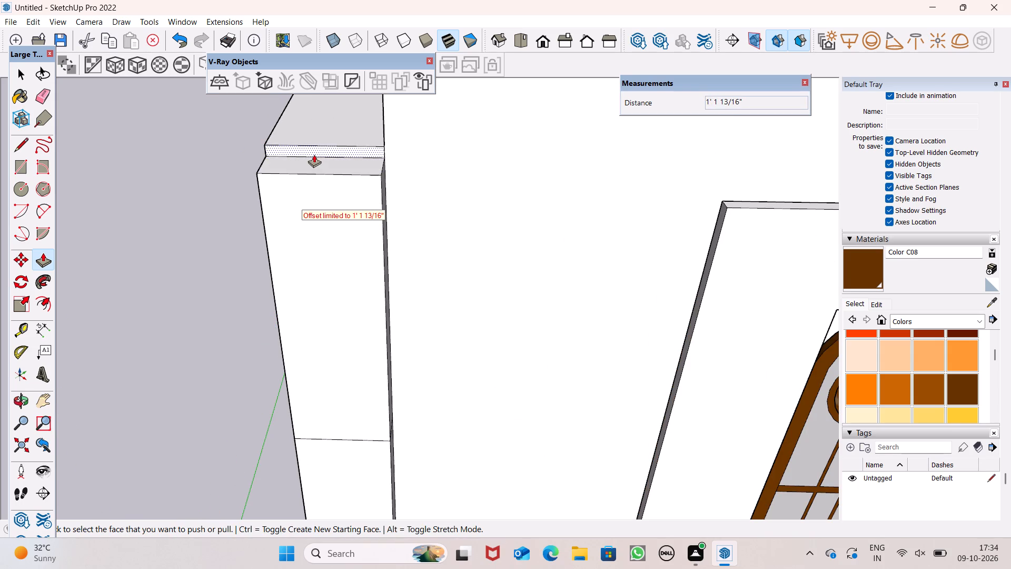
drag(314, 154, 324, 193)
scroll(266, 163, down, 12)
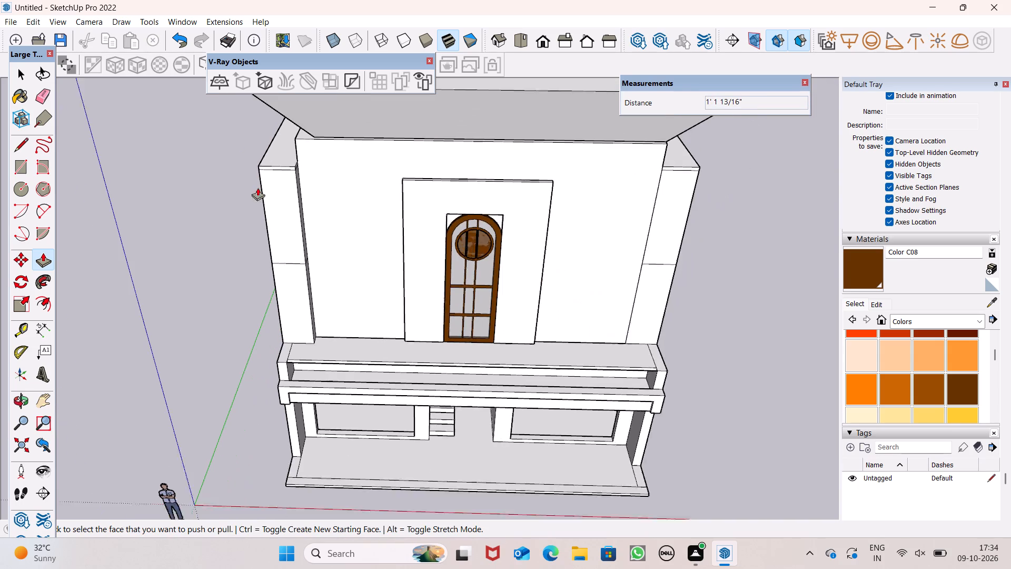
Pull the right side wing's upper front face forward 1' 1 13/16", level with the left wing's front.
scroll(257, 188, down, 1)
scroll(626, 227, down, 1)
middle_drag(625, 230, 495, 182)
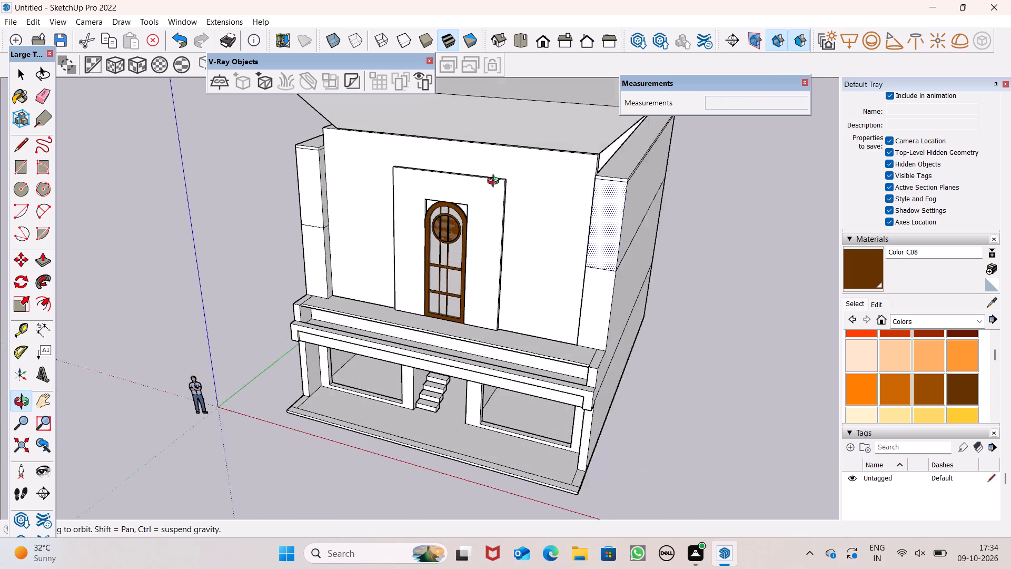
middle_drag(495, 182, 489, 182)
scroll(602, 234, up, 2)
drag(597, 238, 290, 227)
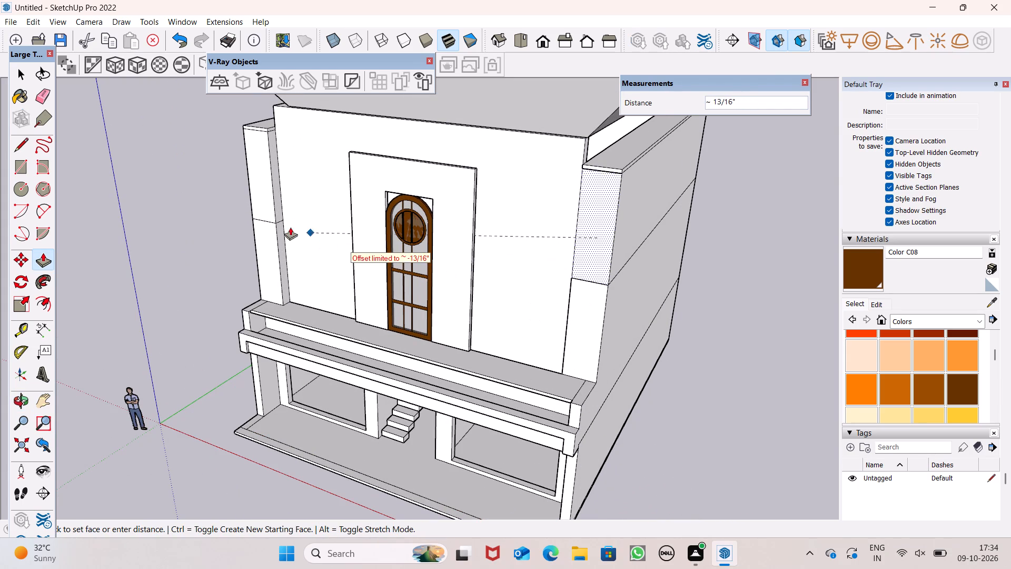
drag(290, 227, 271, 215)
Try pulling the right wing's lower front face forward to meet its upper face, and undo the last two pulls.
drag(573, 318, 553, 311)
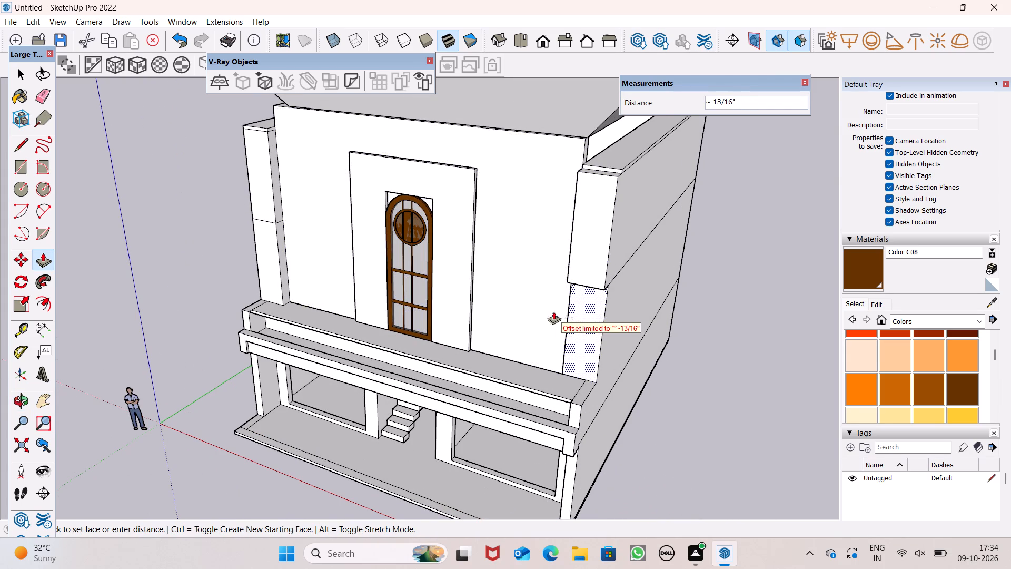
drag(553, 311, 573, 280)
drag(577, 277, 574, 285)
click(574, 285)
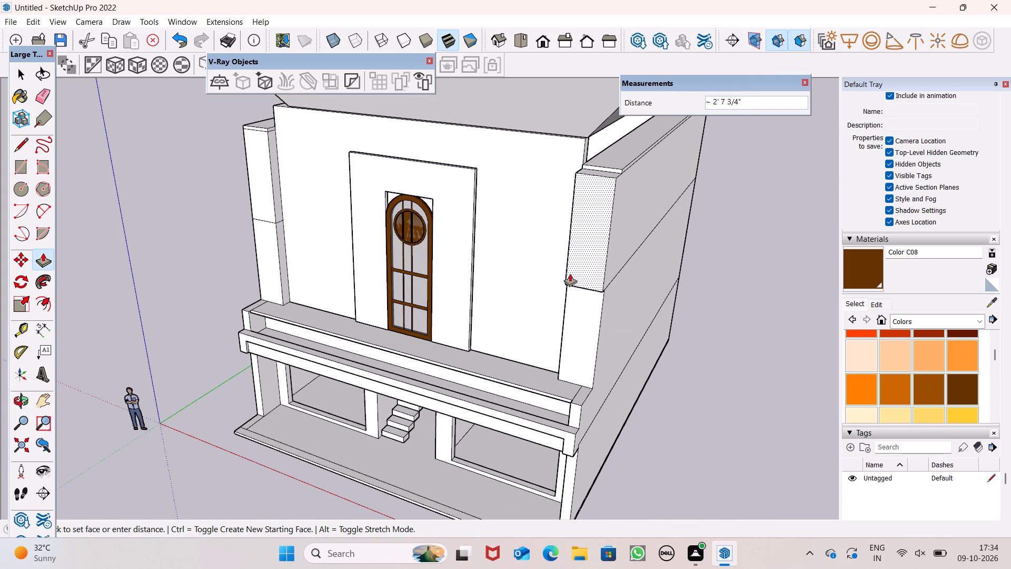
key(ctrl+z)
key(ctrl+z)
Pull the right wing's lower front face and top strip forward 1' 1 13/16", flush with its upper face.
drag(592, 301, 561, 302)
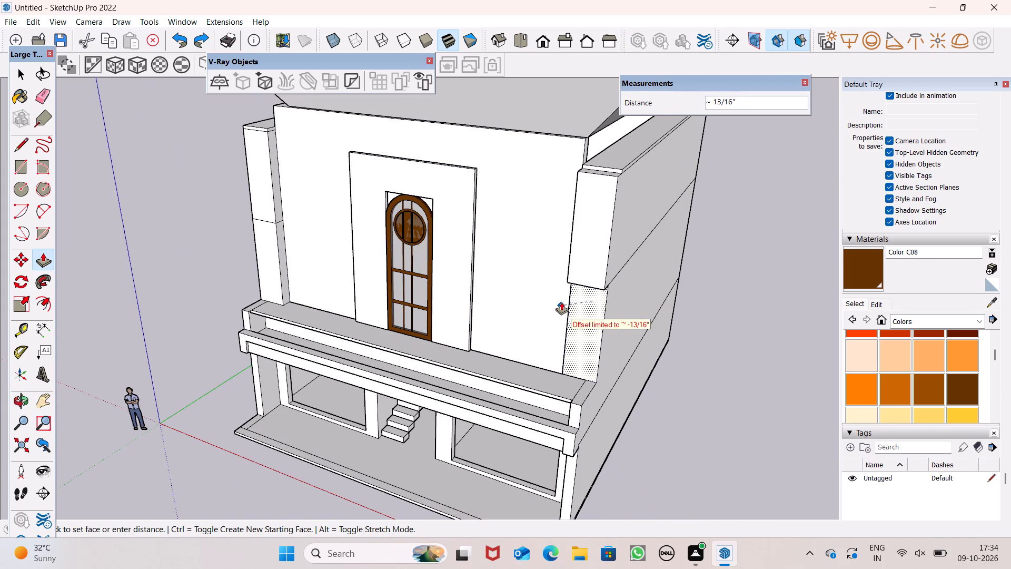
drag(561, 302, 573, 269)
scroll(602, 168, up, 7)
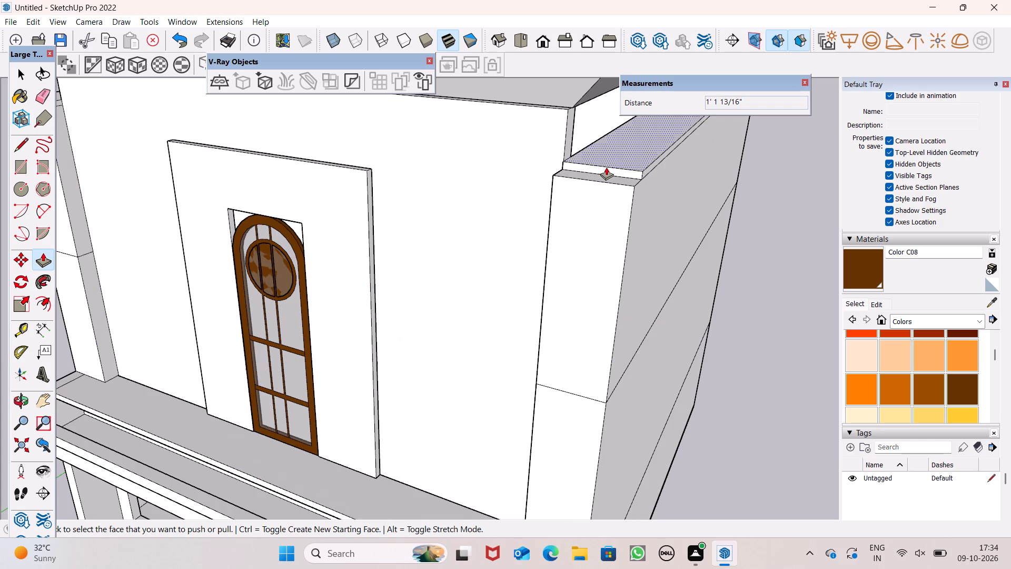
drag(608, 171, 602, 199)
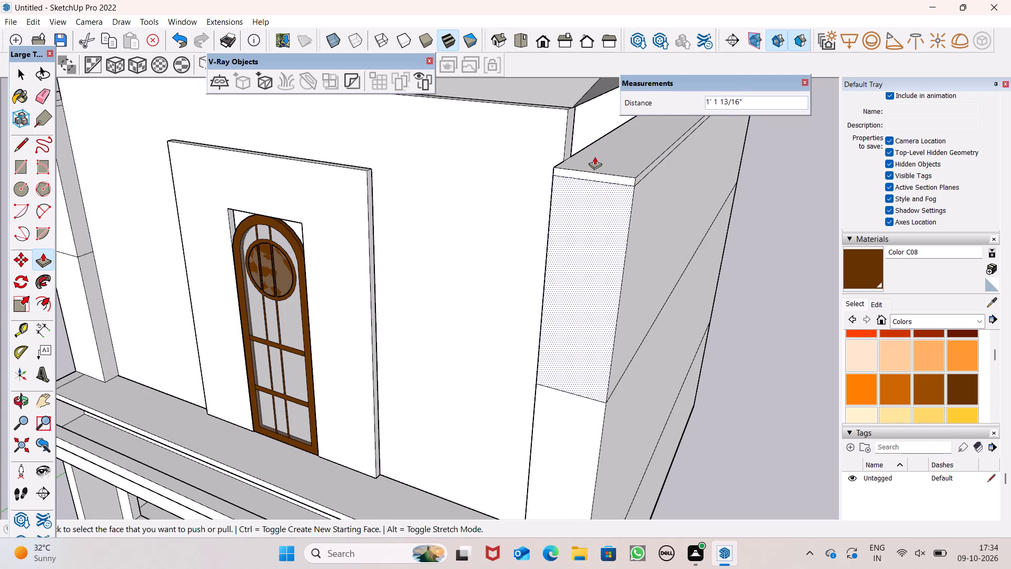
scroll(604, 183, down, 4)
scroll(634, 270, up, 1)
scroll(634, 270, down, 7)
key(space)
scroll(623, 281, down, 3)
scroll(619, 298, up, 1)
scroll(619, 302, down, 1)
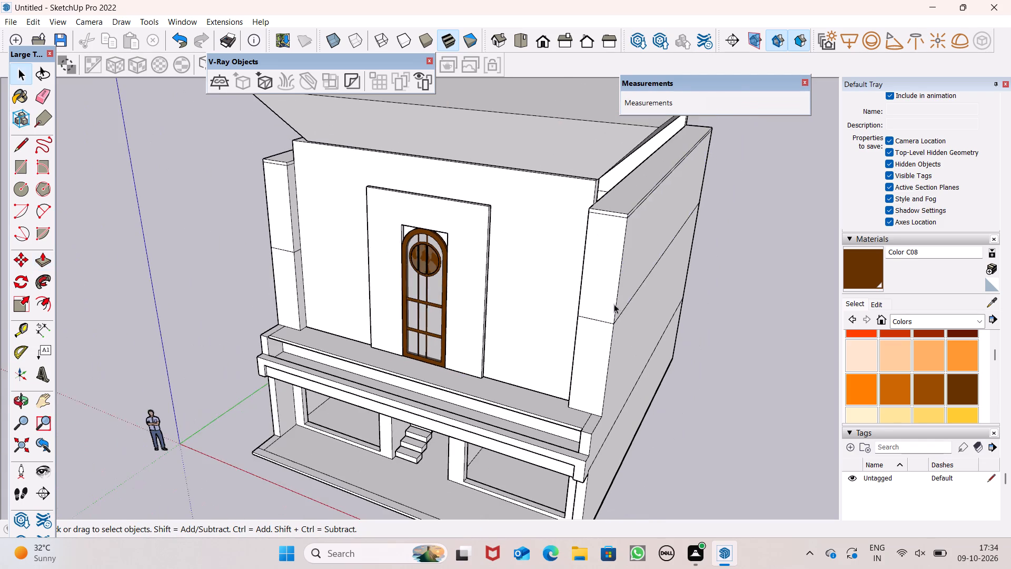
Draw a tall rectangle about 16' 7" by 2' on the upper wall between the left wing and the door surround.
middle_drag(611, 304, 705, 276)
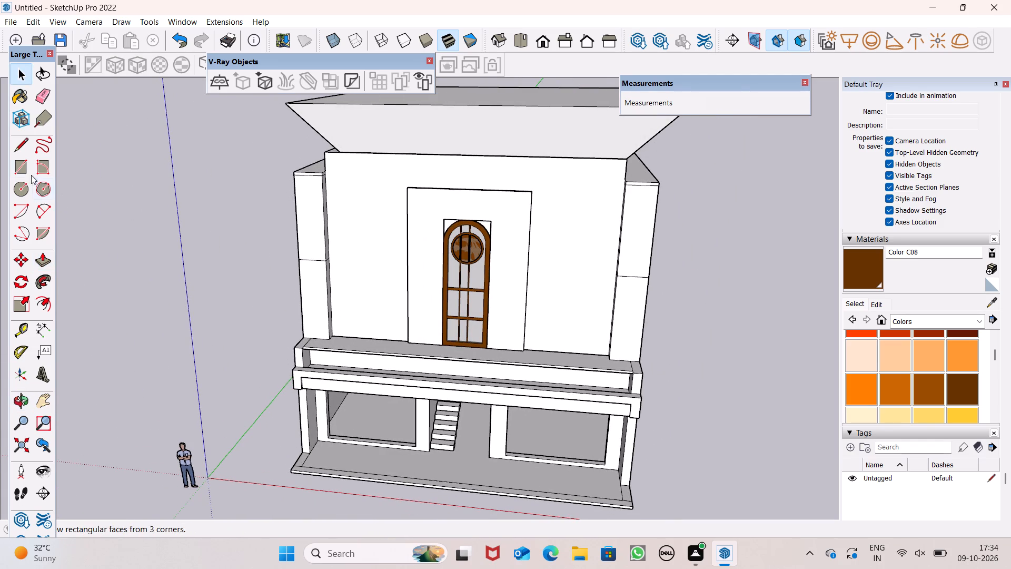
click(22, 171)
middle_drag(343, 254, 384, 250)
scroll(386, 248, up, 6)
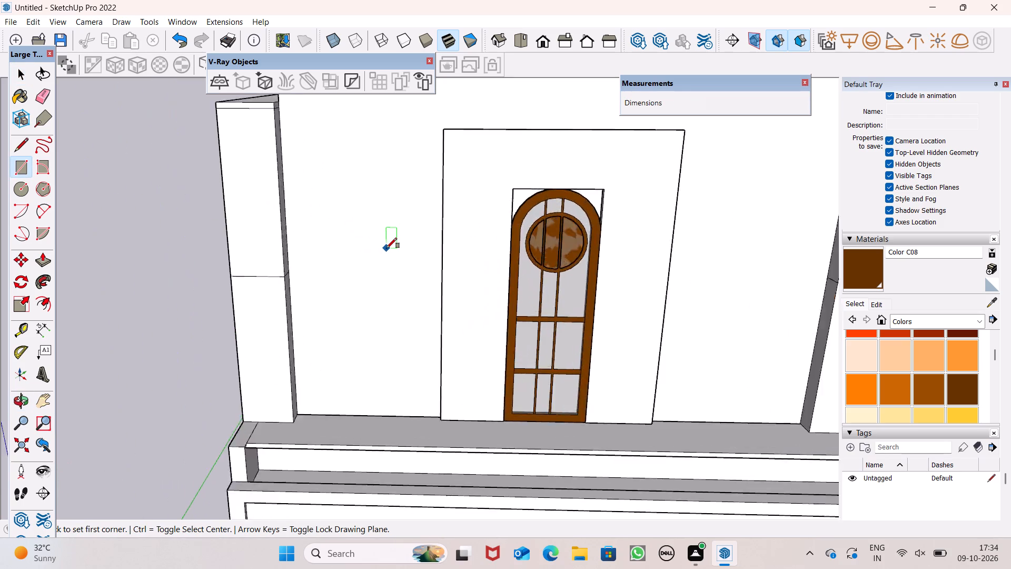
scroll(386, 248, up, 2)
scroll(372, 224, down, 2)
click(331, 153)
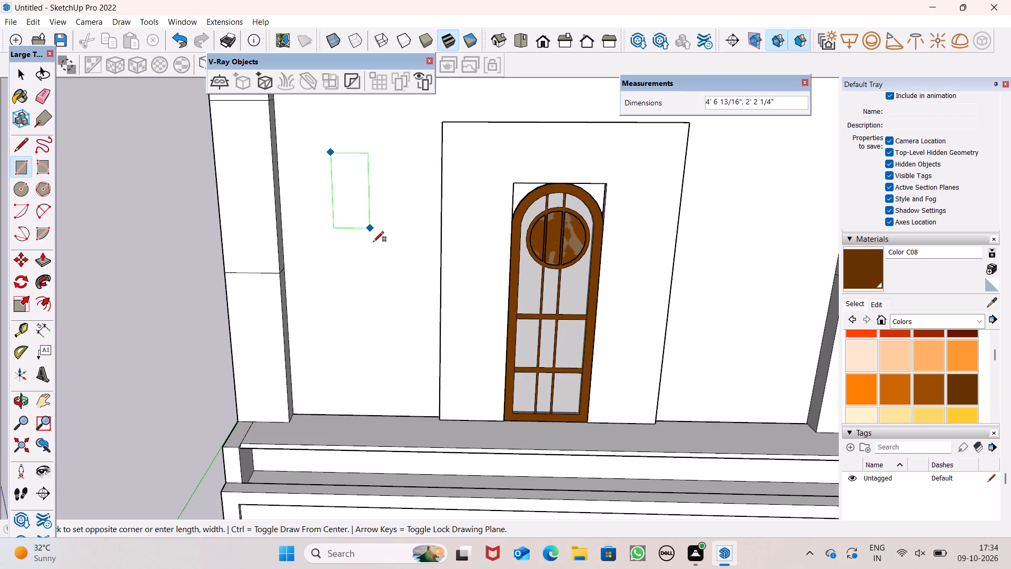
click(371, 409)
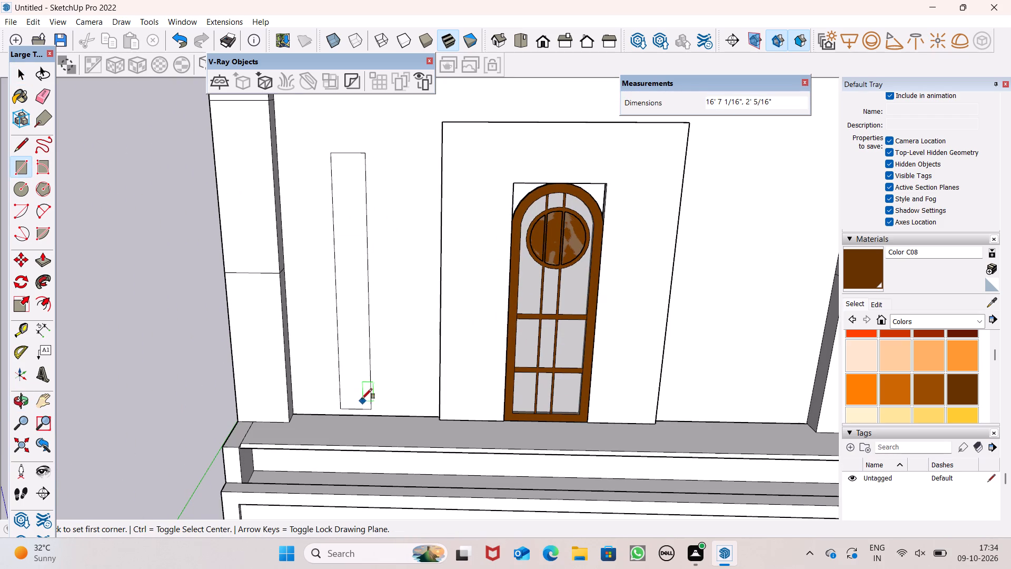
Move the tall rectangle with its edges off the wall into the empty space beyond the right wing and deselect it.
key(space)
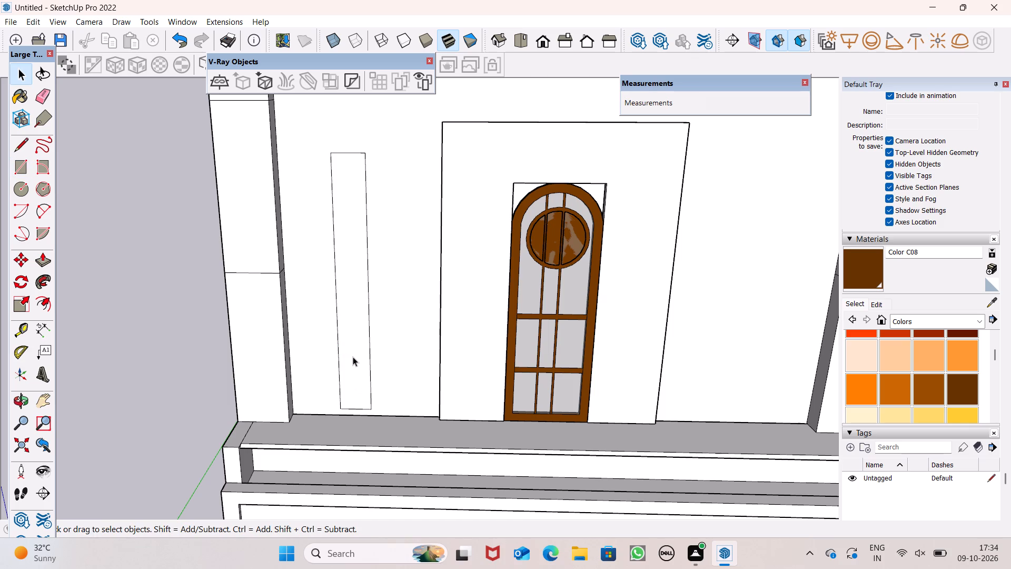
double_click(353, 356)
scroll(351, 357, down, 4)
key(m)
key(Return)
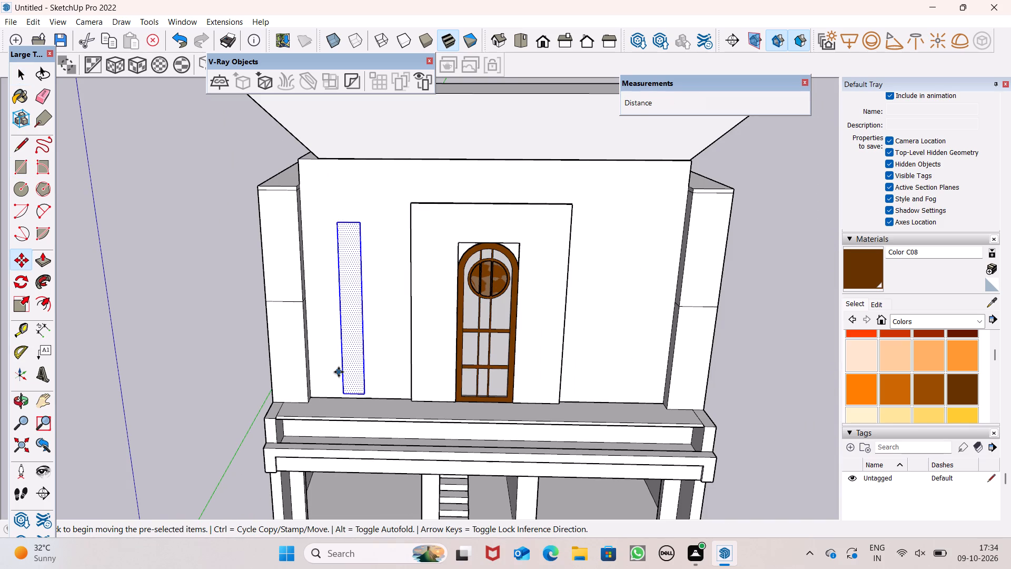
drag(350, 354, 567, 374)
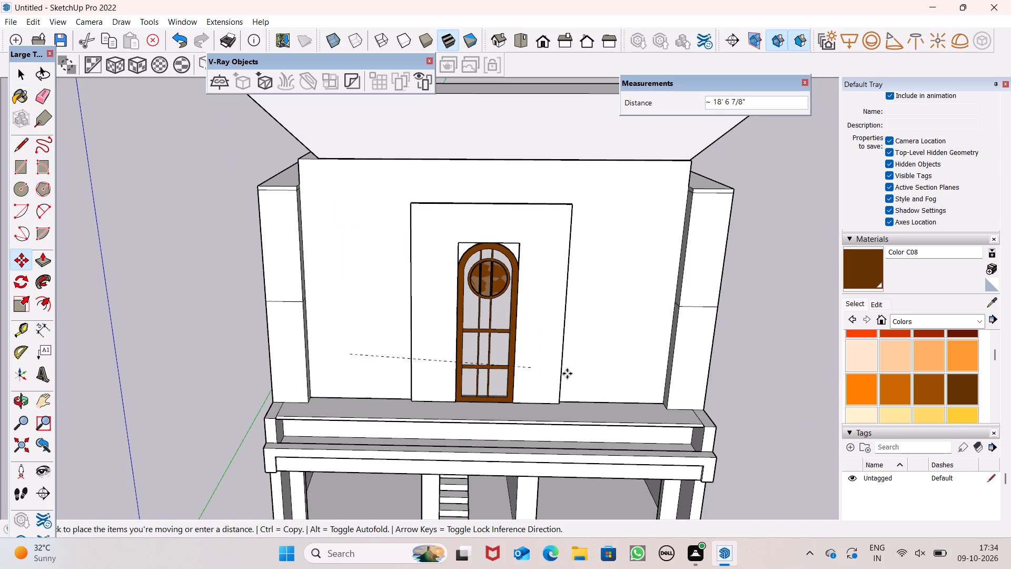
drag(567, 374, 786, 398)
scroll(414, 355, down, 2)
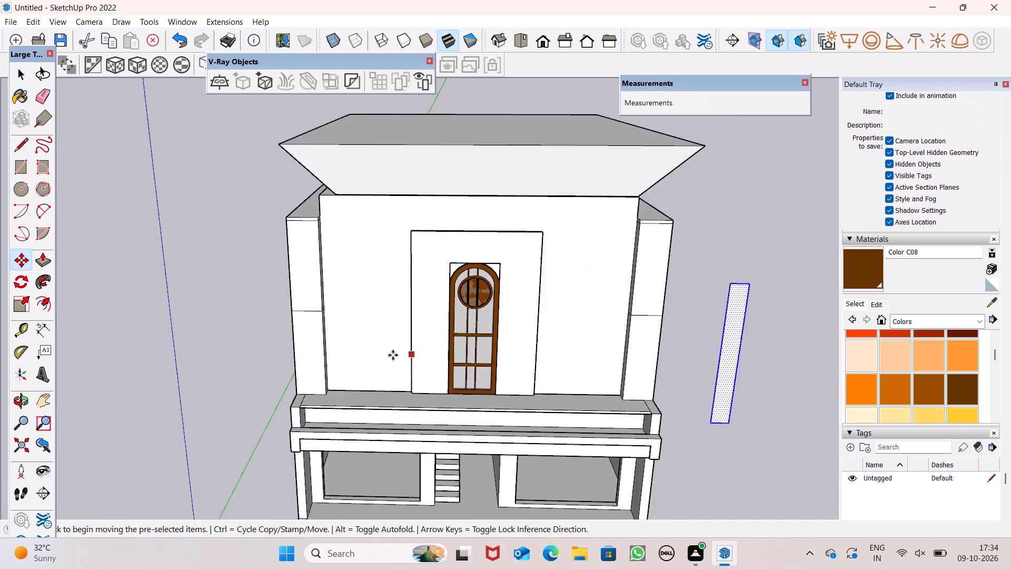
scroll(393, 355, down, 2)
key(space)
click(736, 326)
scroll(723, 330, up, 3)
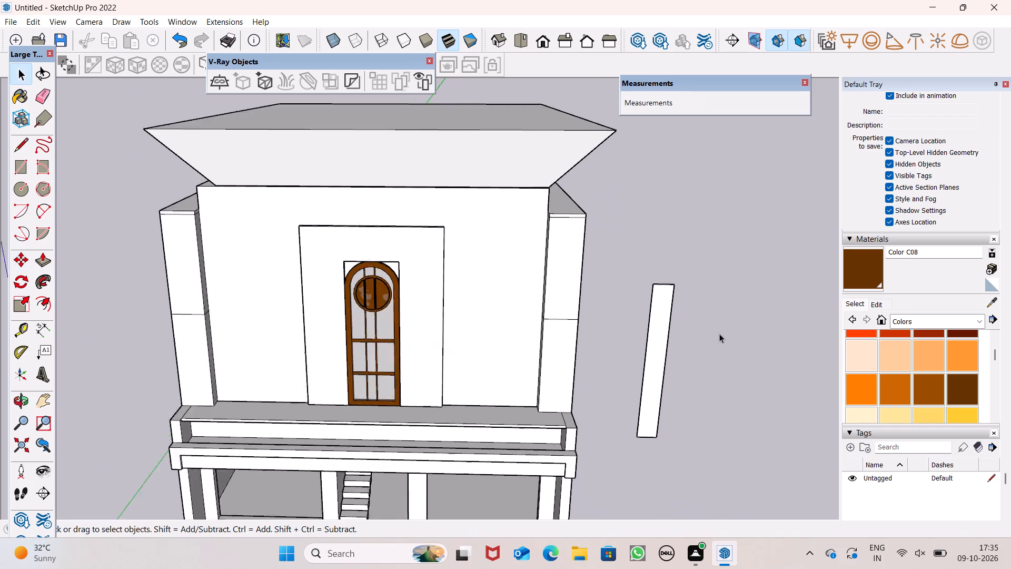
Offset the detached rectangle's outline inward about 2 13/16" to form a narrow border.
scroll(719, 333, up, 3)
scroll(719, 333, down, 1)
scroll(719, 333, up, 5)
scroll(639, 278, down, 2)
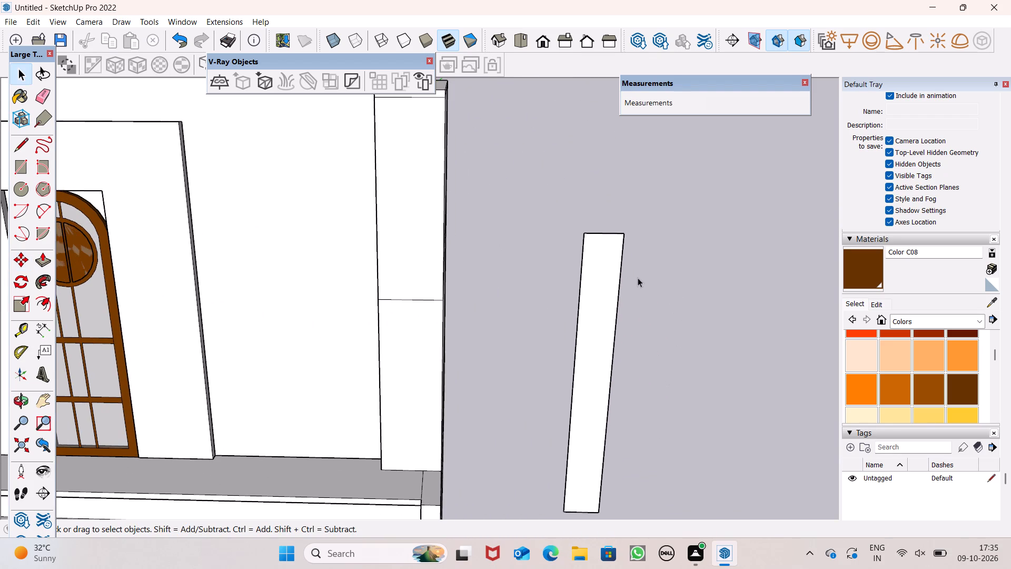
scroll(655, 389, up, 1)
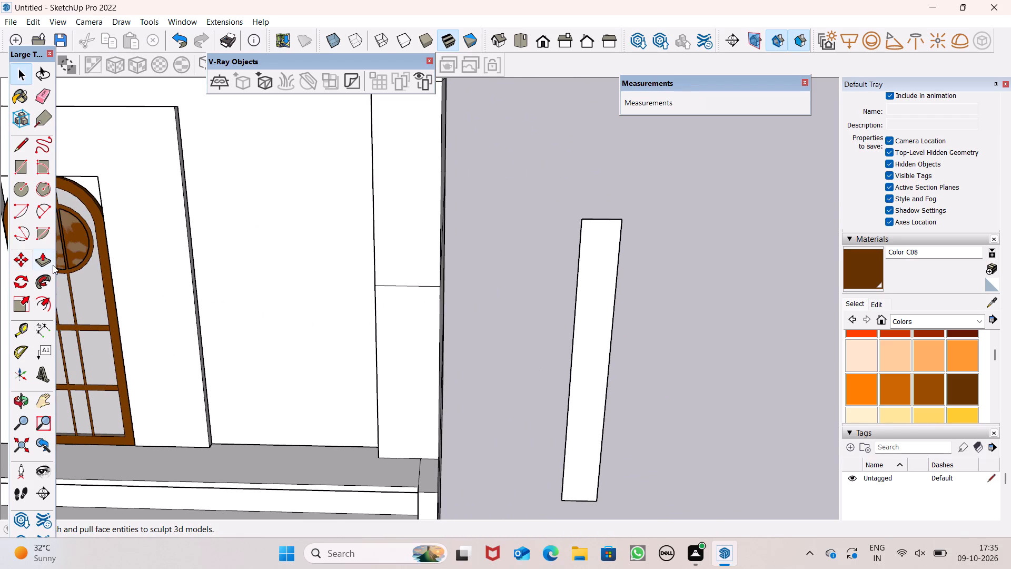
click(53, 265)
scroll(566, 269, up, 4)
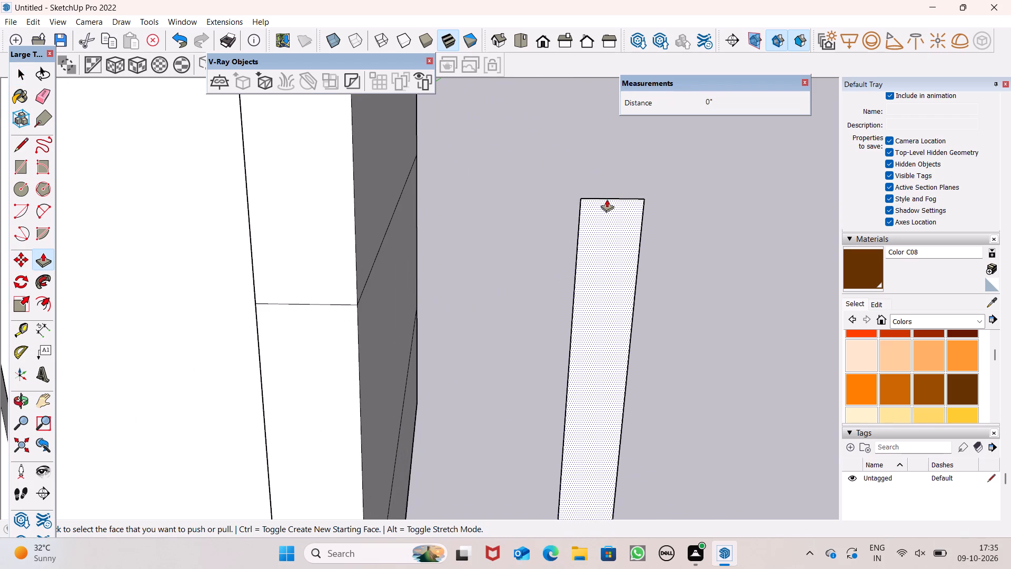
click(42, 308)
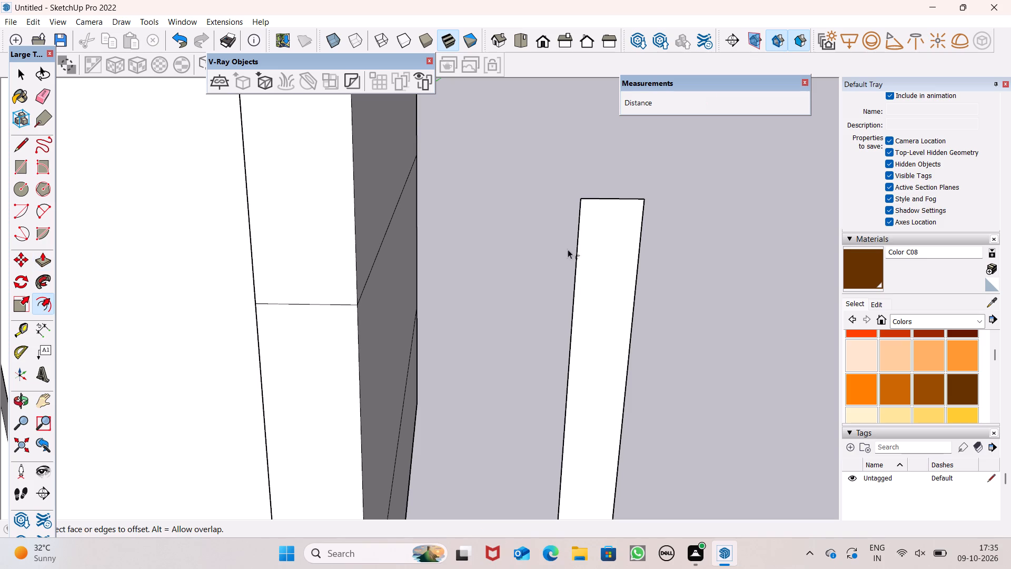
drag(603, 202, 603, 210)
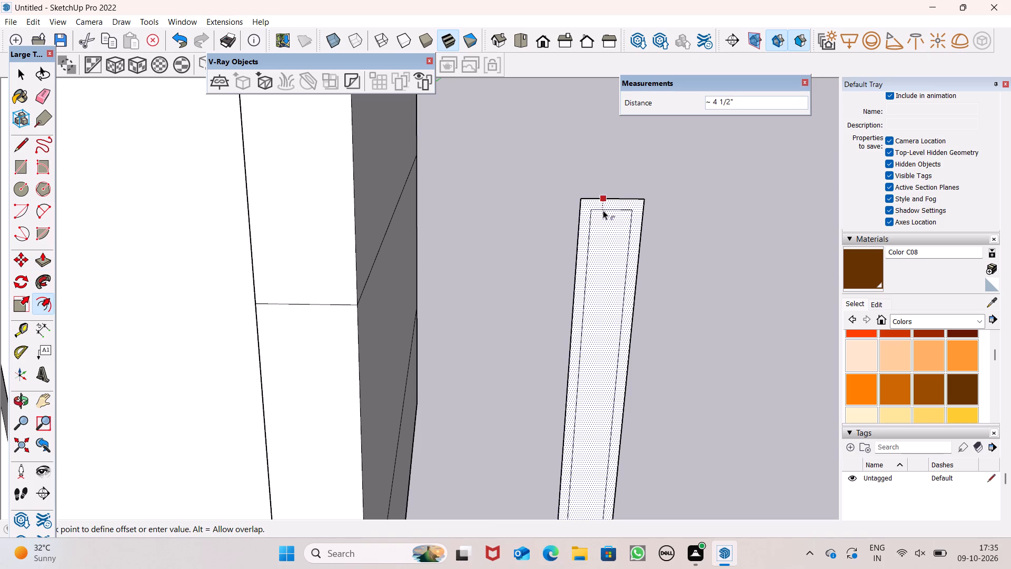
drag(603, 210, 600, 206)
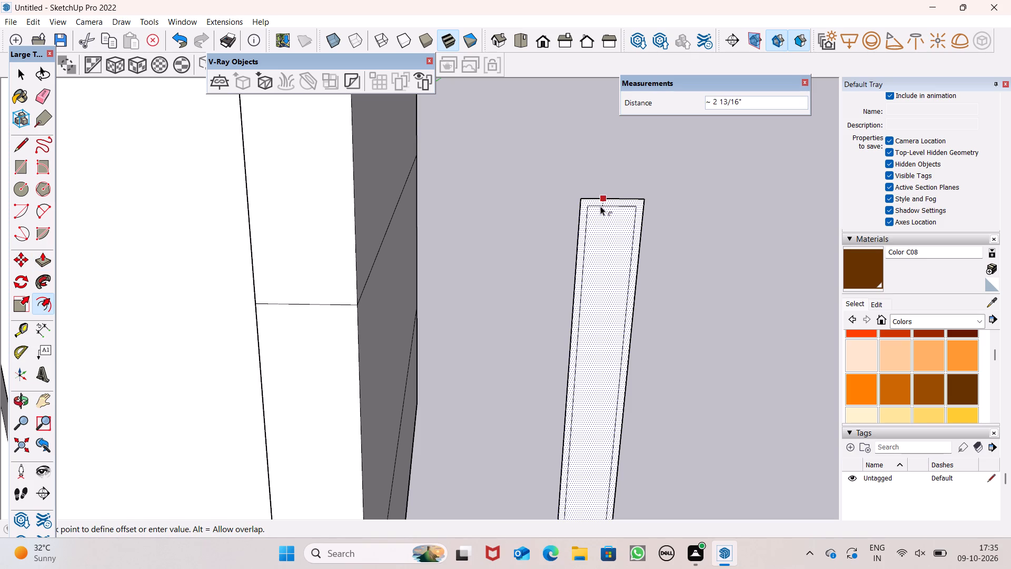
drag(600, 206, 600, 207)
scroll(533, 176, down, 6)
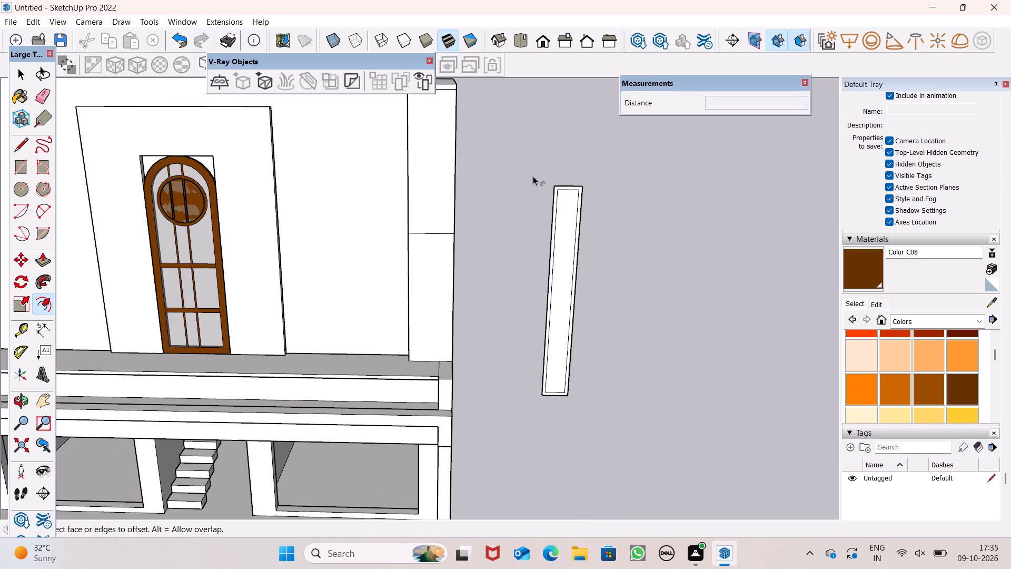
Pull the narrow border of the detached rectangle forward to form a raised frame around its inner panel.
scroll(648, 386, up, 4)
click(48, 261)
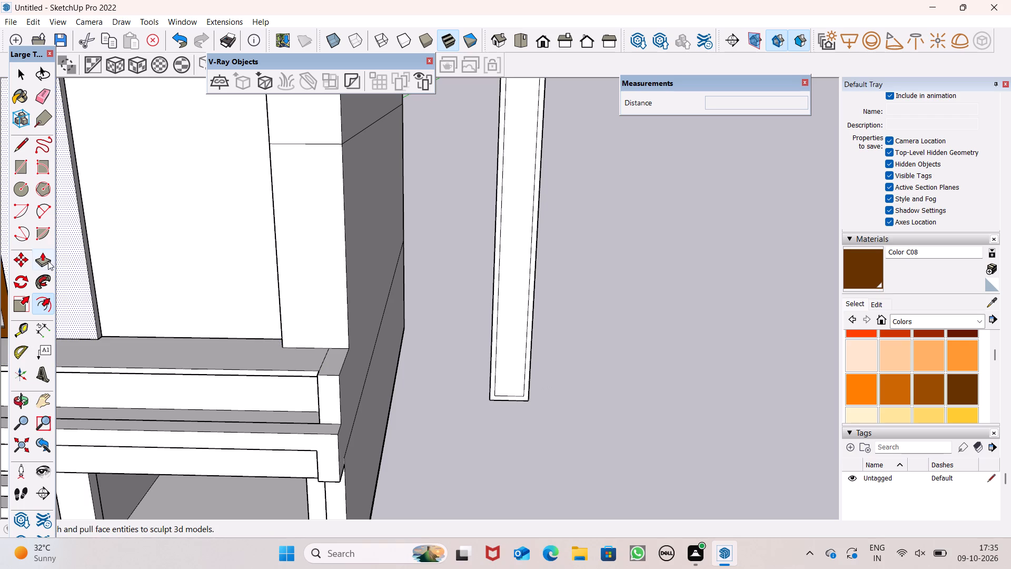
scroll(349, 419, down, 3)
scroll(488, 374, up, 4)
scroll(488, 374, down, 1)
scroll(488, 374, up, 1)
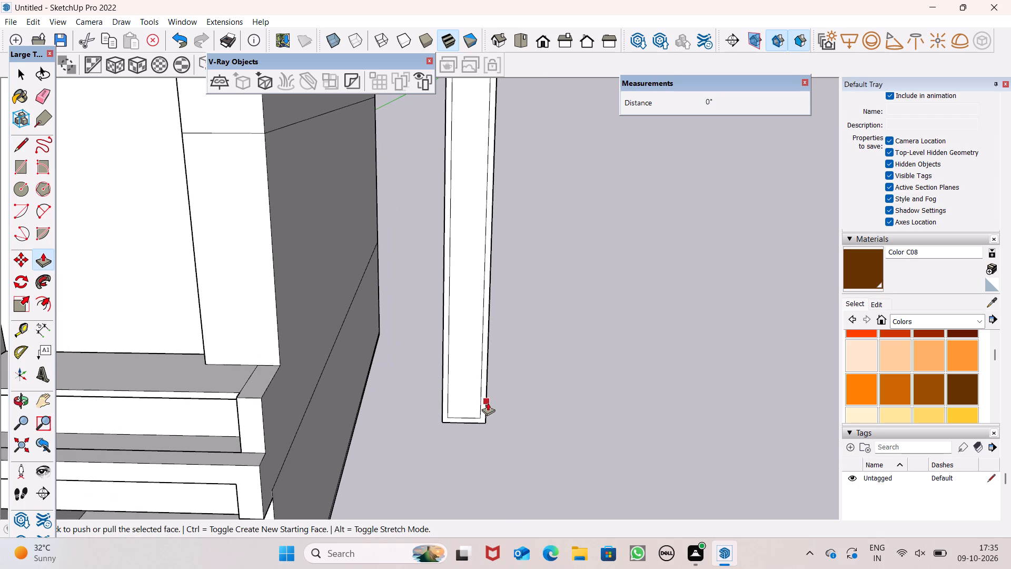
scroll(480, 406, up, 5)
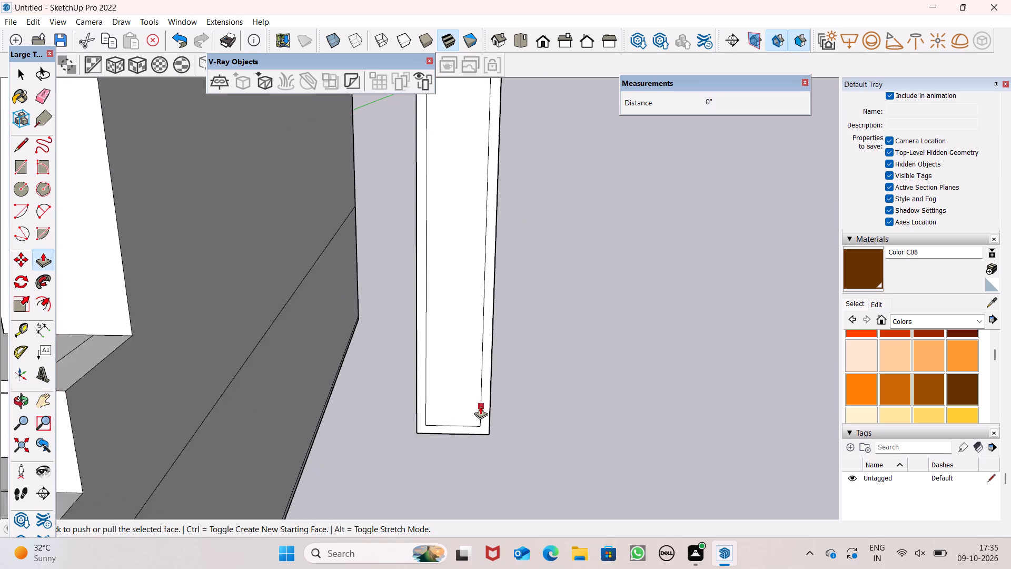
scroll(480, 406, up, 2)
drag(487, 413, 488, 422)
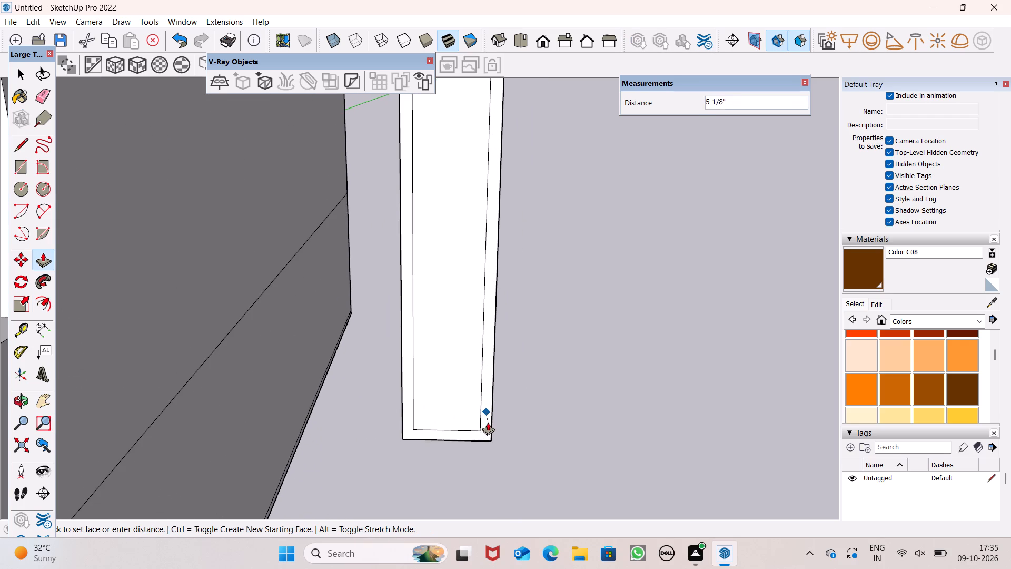
drag(488, 422, 488, 425)
key(space)
scroll(525, 409, down, 1)
scroll(525, 414, up, 1)
scroll(525, 415, down, 2)
middle_drag(541, 406, 323, 495)
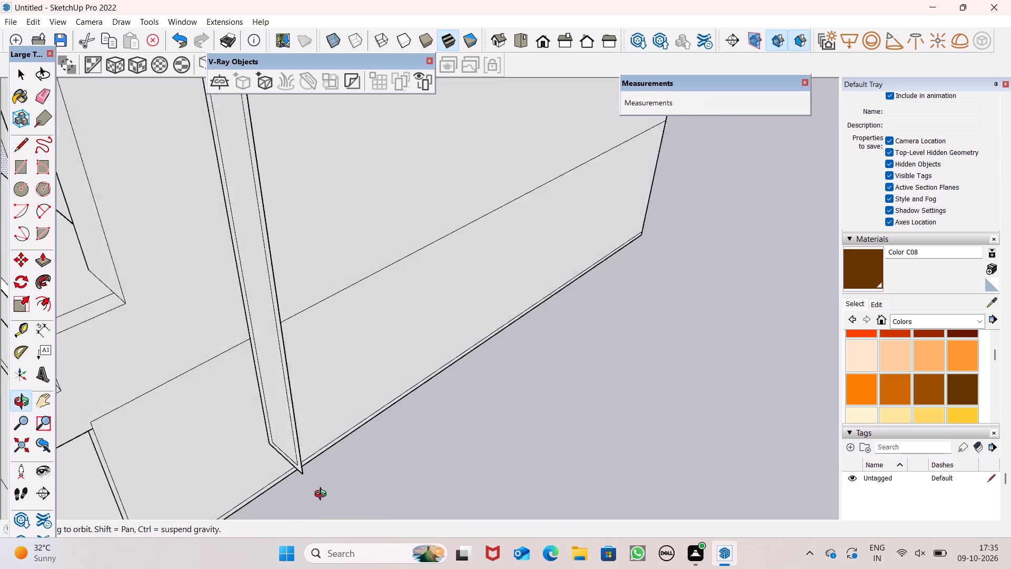
Push/pull the narrow border of the detached tall rectangle by 3" to form a raised frame around the inner panel.
middle_drag(323, 495, 490, 488)
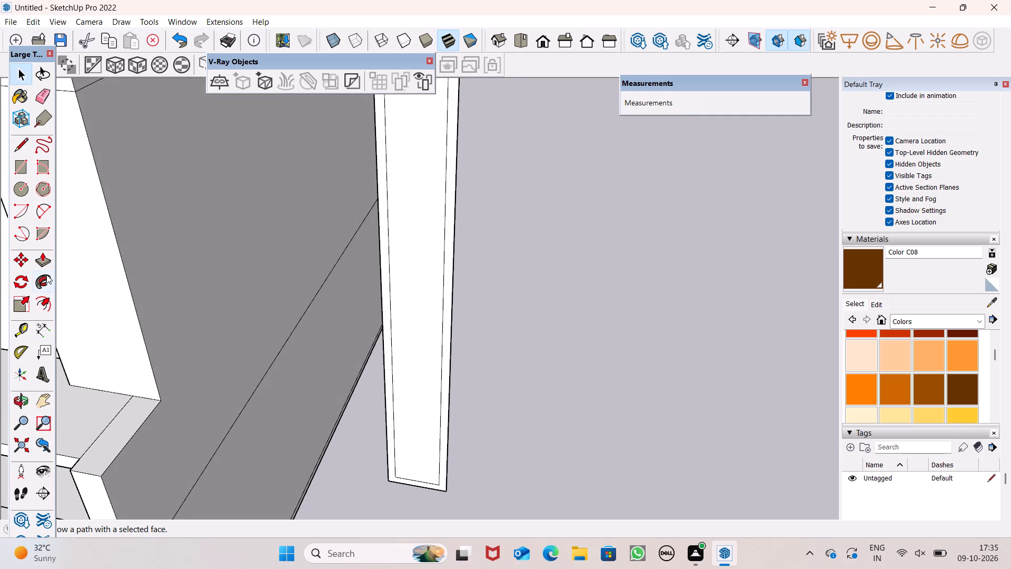
click(46, 267)
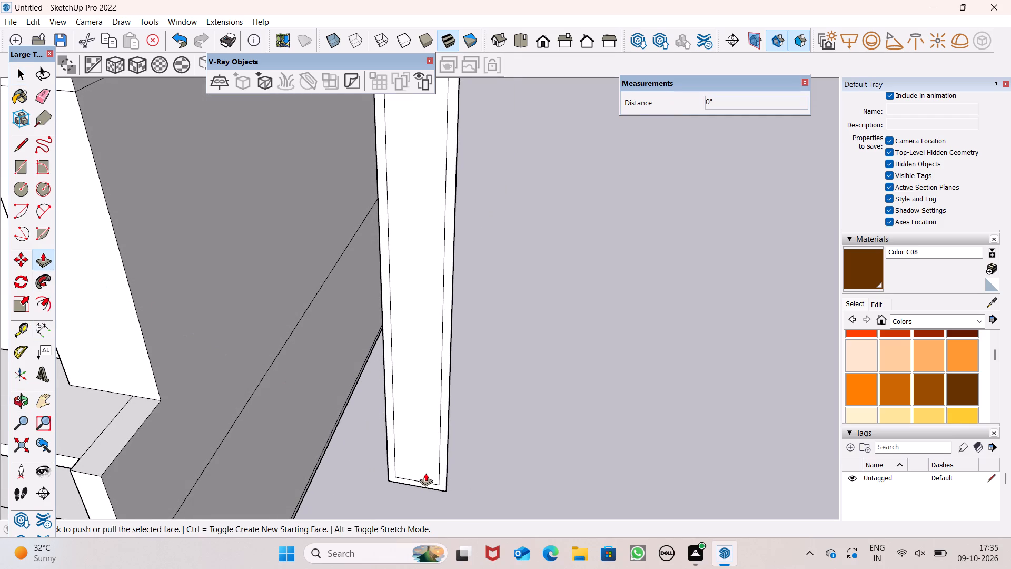
scroll(424, 478, up, 3)
scroll(424, 478, down, 1)
scroll(424, 478, up, 2)
key(space)
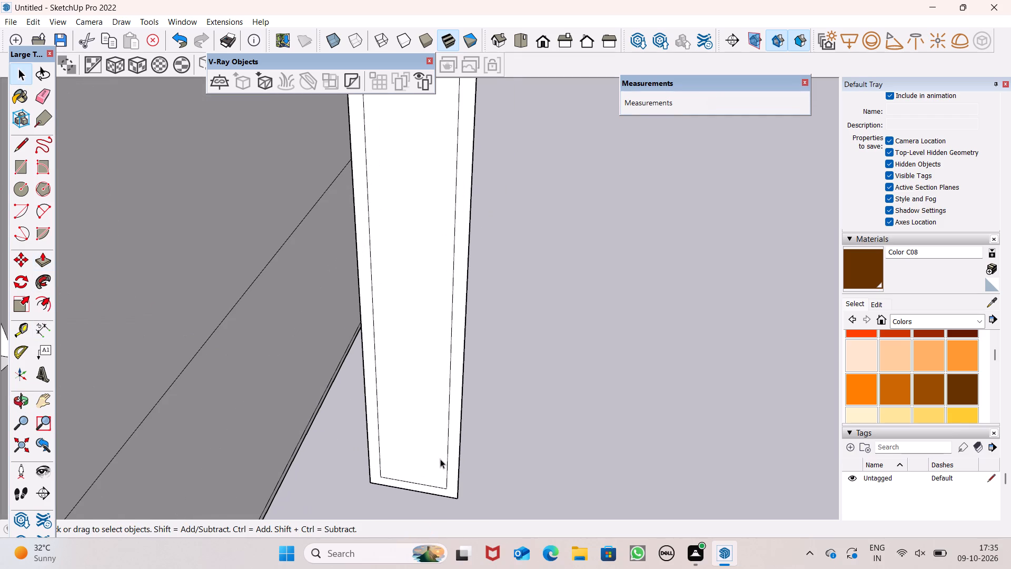
click(443, 460)
click(452, 460)
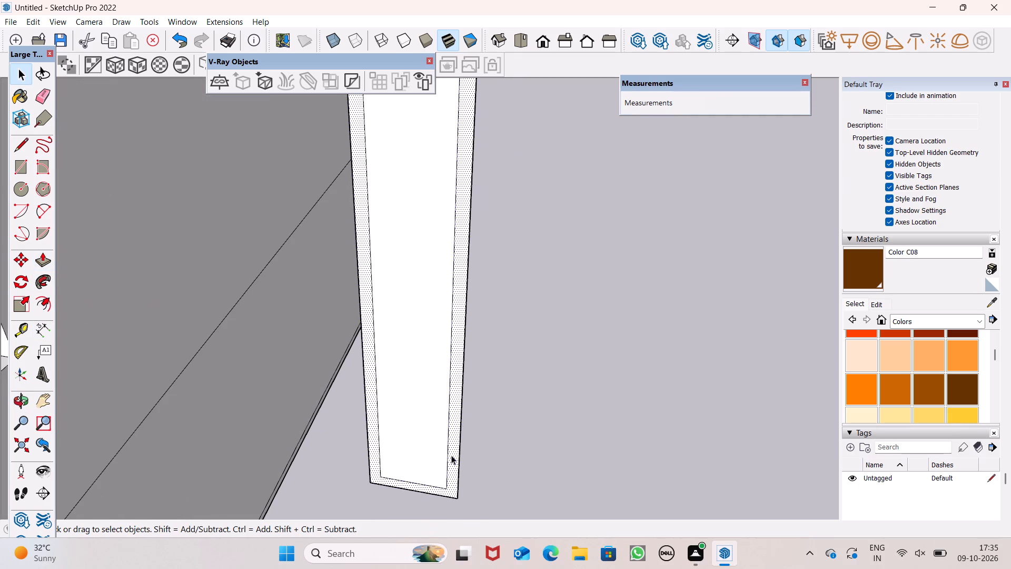
click(38, 263)
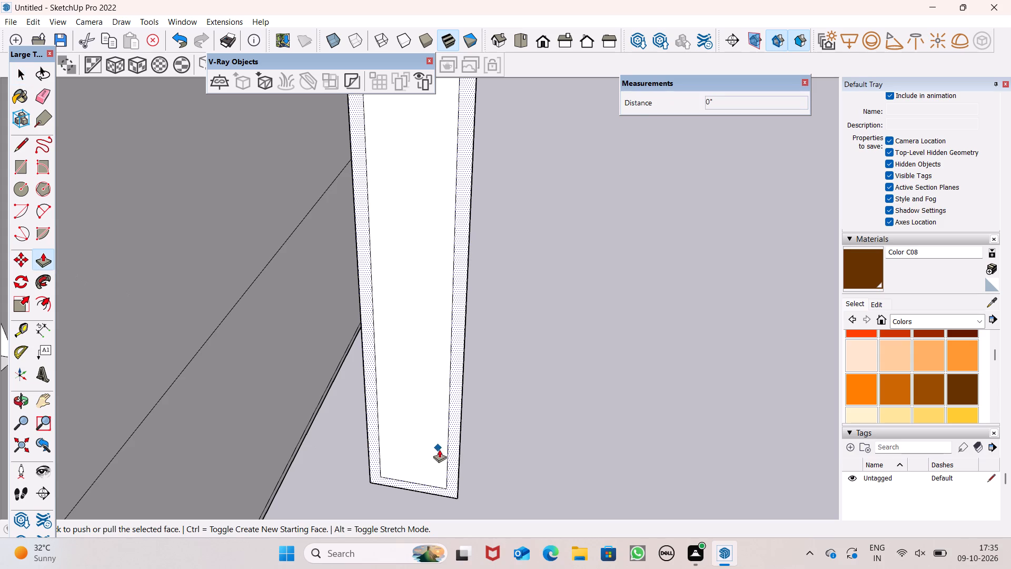
drag(454, 457, 451, 467)
key(3)
key(shift+quotedbl)
key(Return)
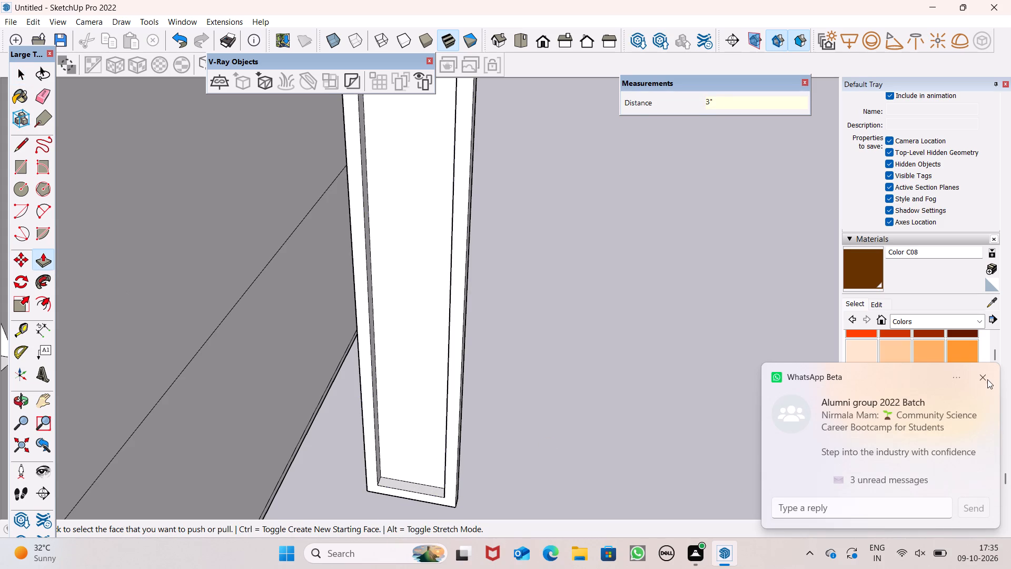
click(987, 379)
scroll(648, 401, down, 1)
scroll(648, 403, up, 1)
scroll(647, 405, down, 4)
Paint the front, back, top and outer side faces of the detached tall frame with brown Color C08.
click(873, 267)
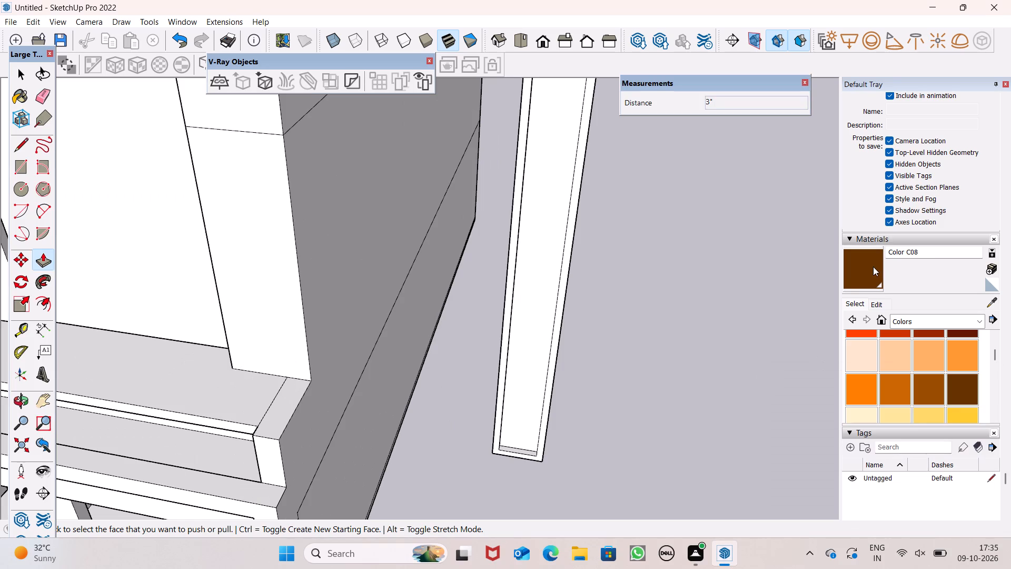
scroll(568, 262, up, 7)
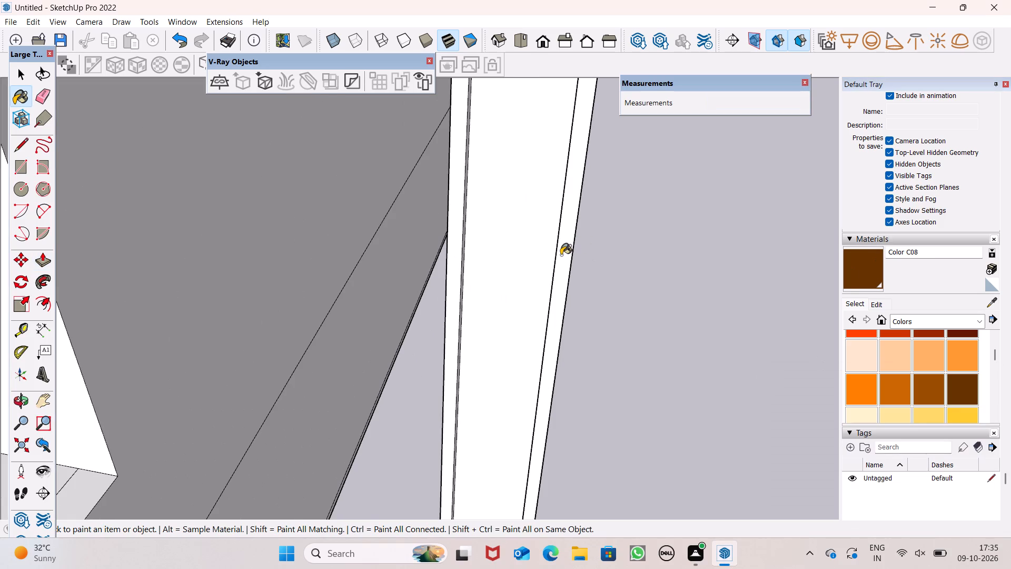
click(561, 255)
scroll(582, 287, up, 1)
scroll(582, 289, down, 3)
middle_drag(641, 316, 298, 405)
scroll(397, 379, down, 5)
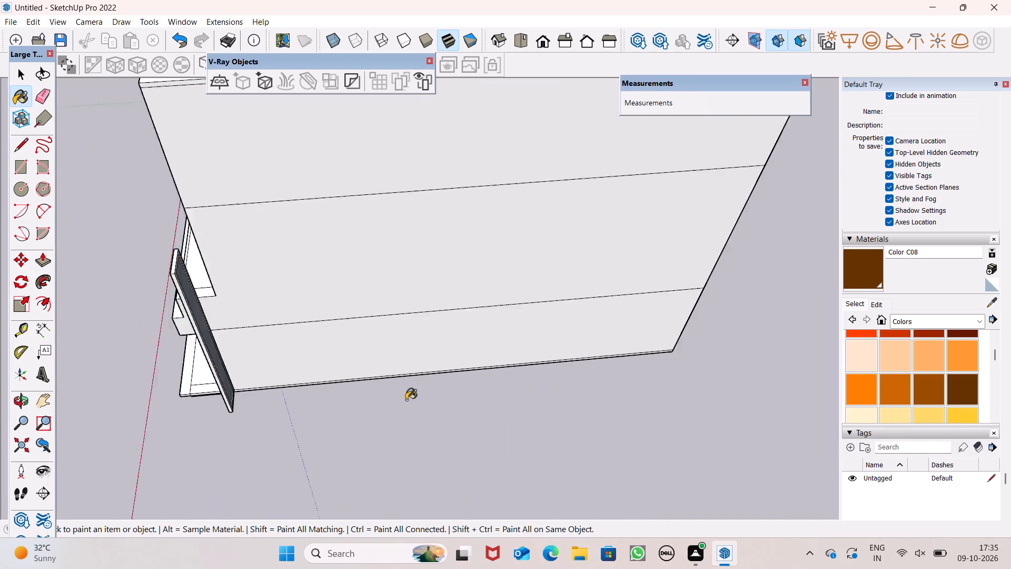
scroll(406, 400, down, 2)
scroll(271, 340, up, 12)
middle_drag(324, 427, 332, 441)
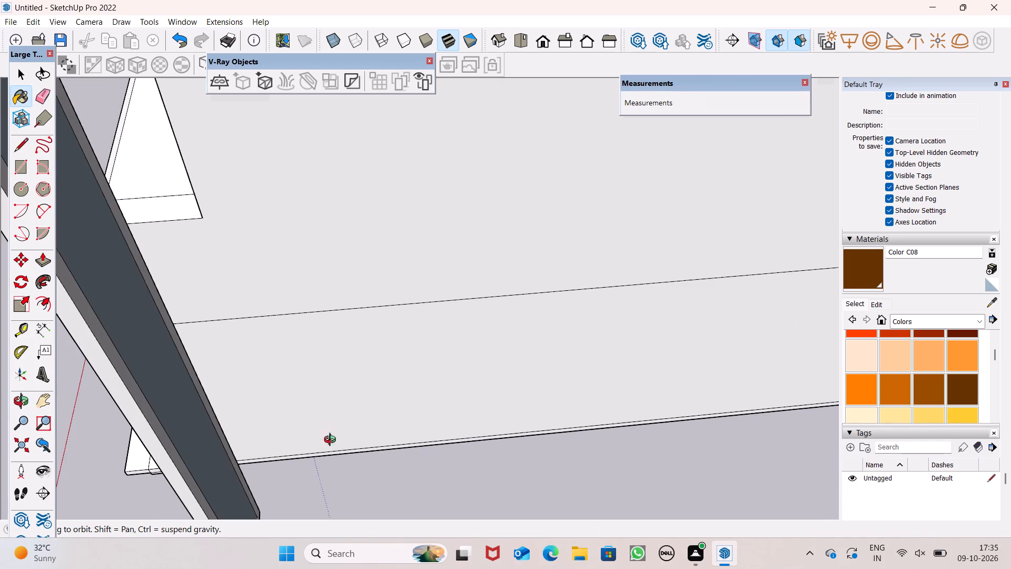
middle_drag(332, 441, 508, 431)
drag(508, 411, 596, 408)
scroll(594, 451, down, 9)
middle_drag(631, 473, 327, 480)
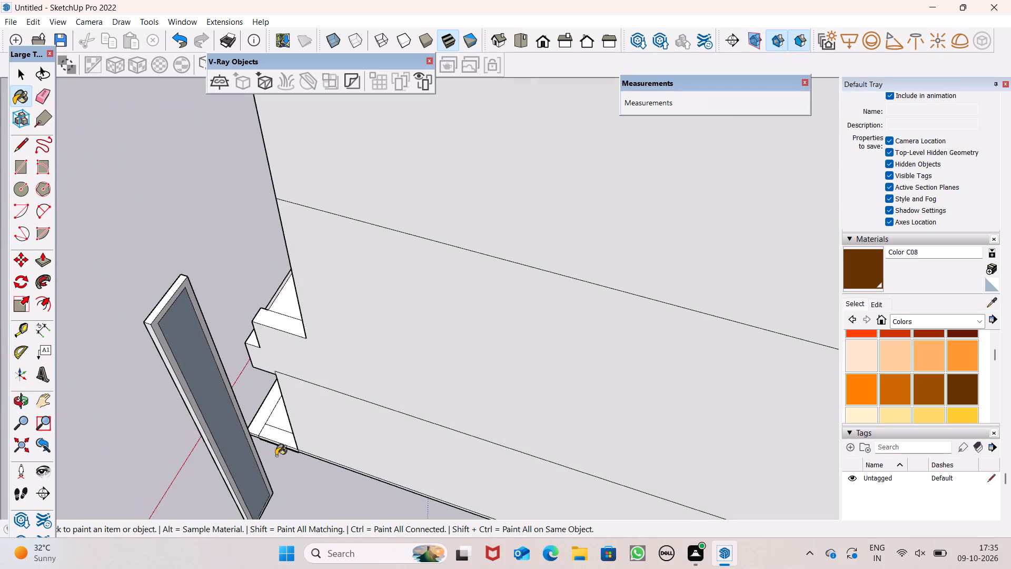
scroll(216, 368, up, 6)
scroll(88, 284, up, 5)
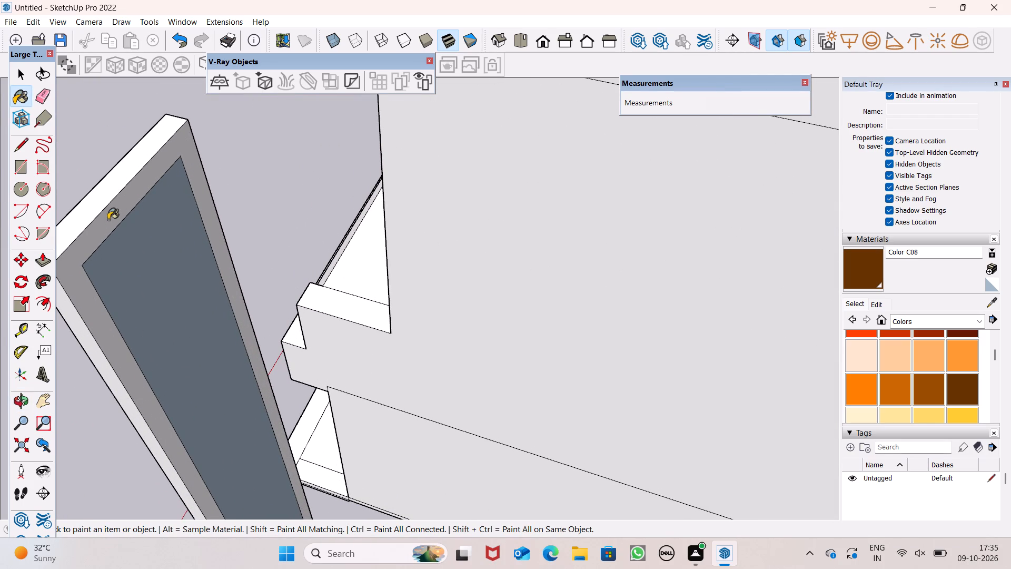
click(102, 201)
click(110, 204)
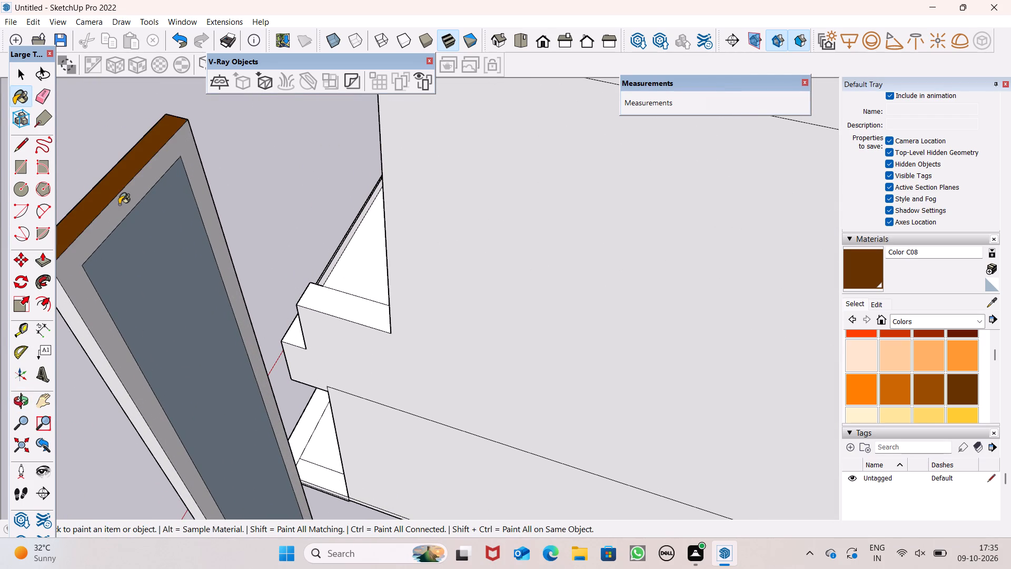
scroll(178, 221, down, 5)
middle_drag(181, 307, 231, 225)
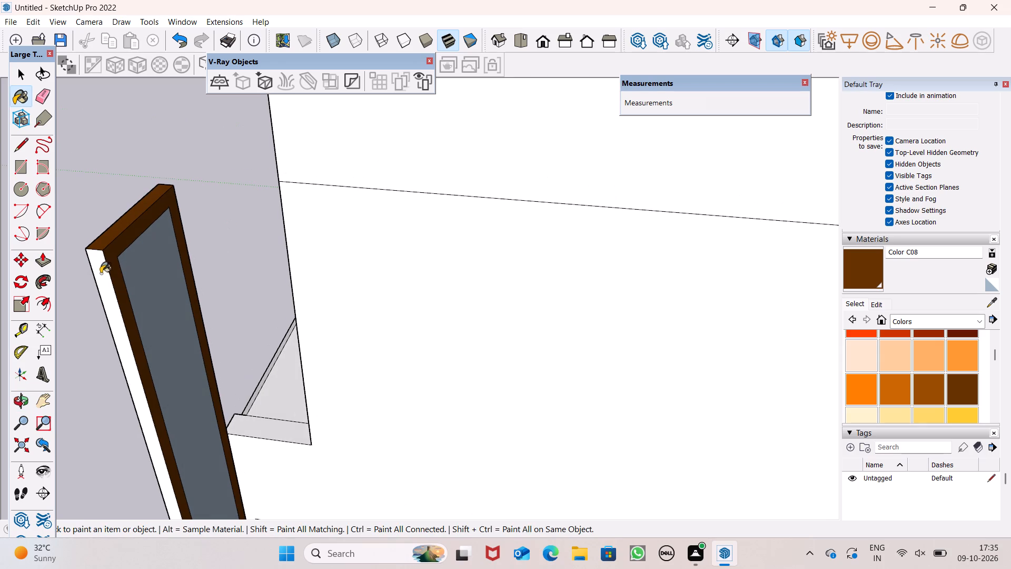
click(104, 270)
scroll(182, 211, down, 8)
middle_drag(224, 325, 444, 367)
scroll(203, 413, up, 1)
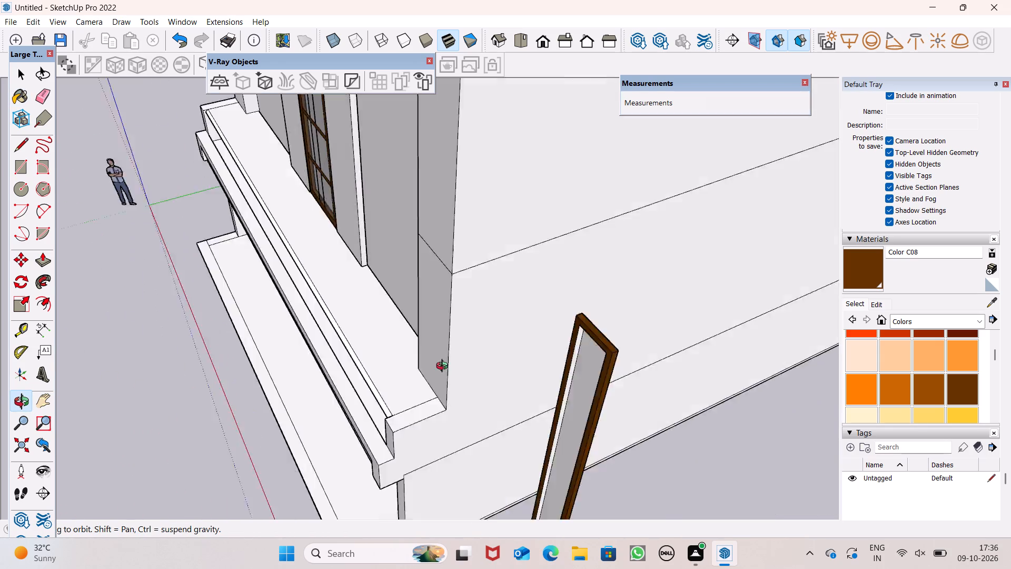
middle_drag(444, 367, 553, 345)
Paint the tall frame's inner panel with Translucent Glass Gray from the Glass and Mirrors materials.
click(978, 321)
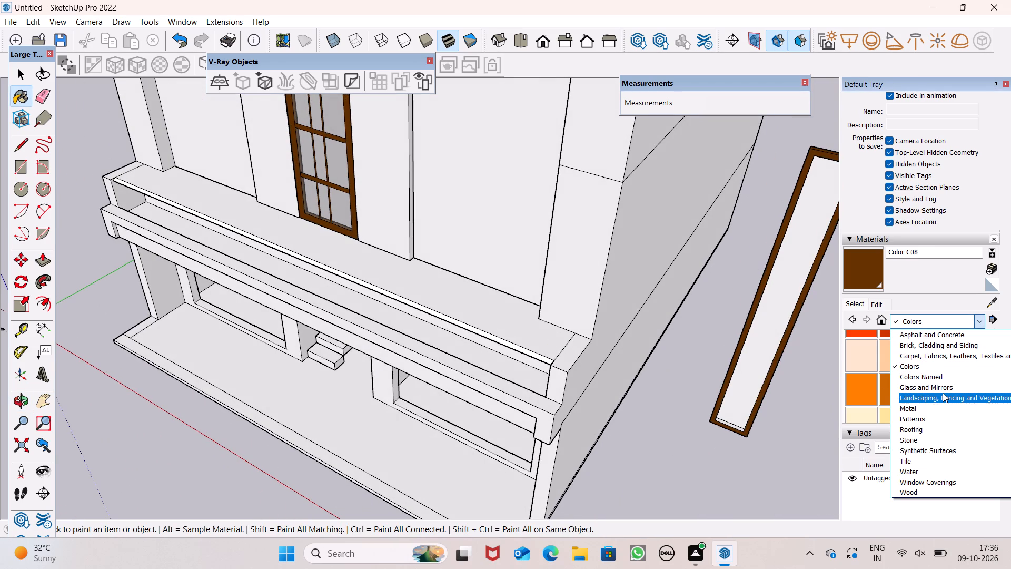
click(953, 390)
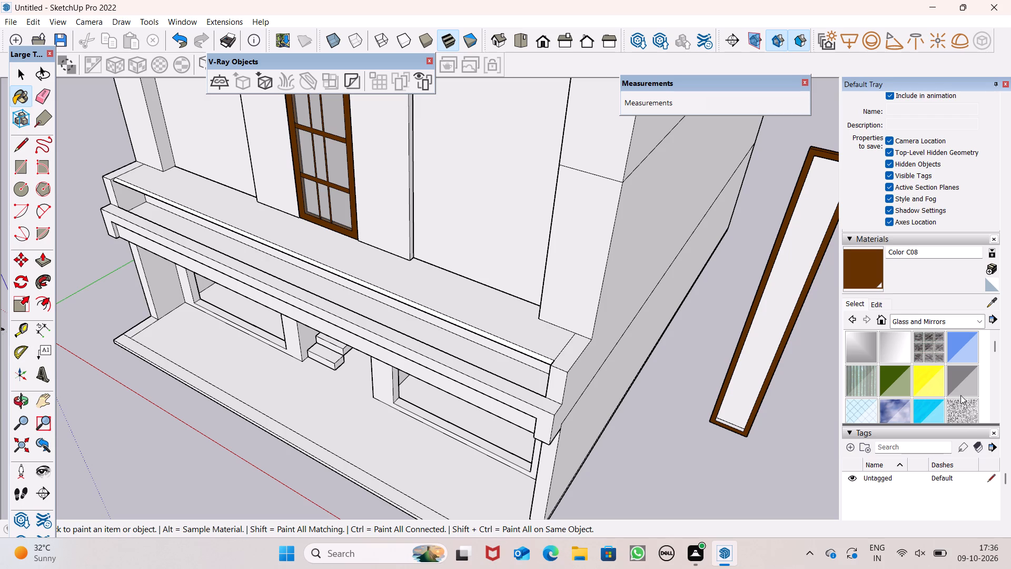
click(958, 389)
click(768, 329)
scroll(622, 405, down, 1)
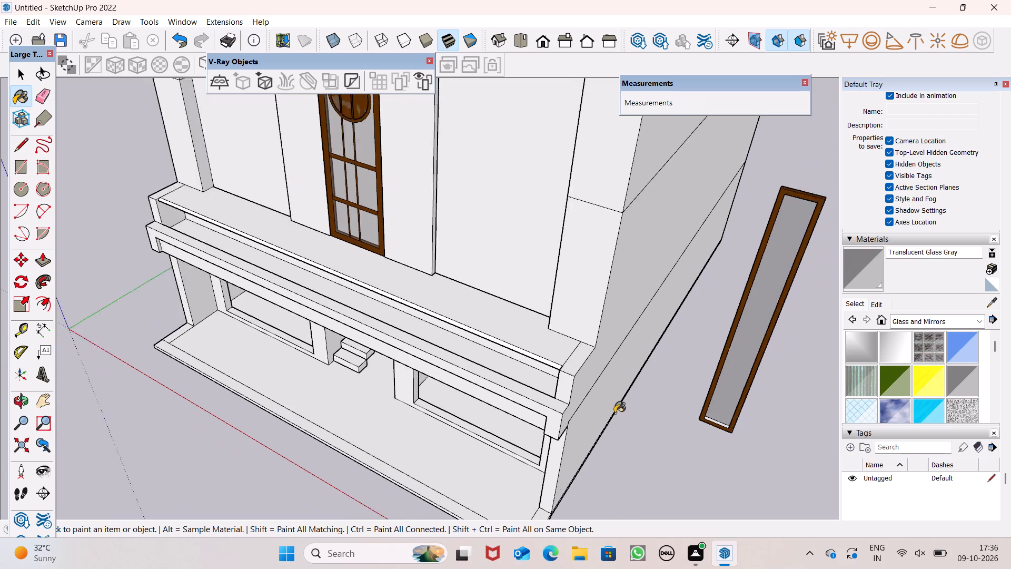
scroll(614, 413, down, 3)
Paint the tall frame's inner panel with Translucent Glass Dark Green.
click(890, 374)
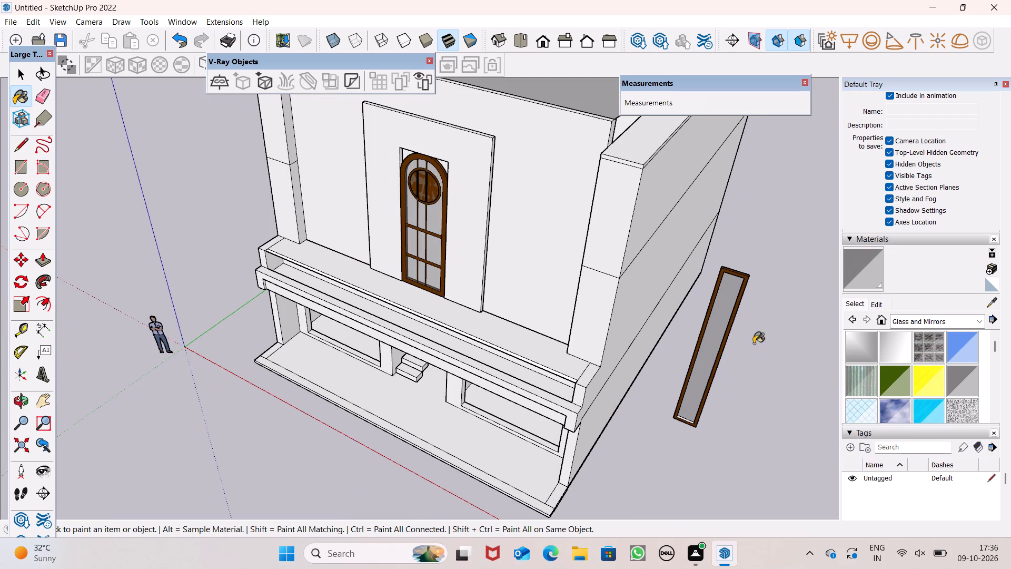
click(716, 339)
scroll(405, 348, down, 2)
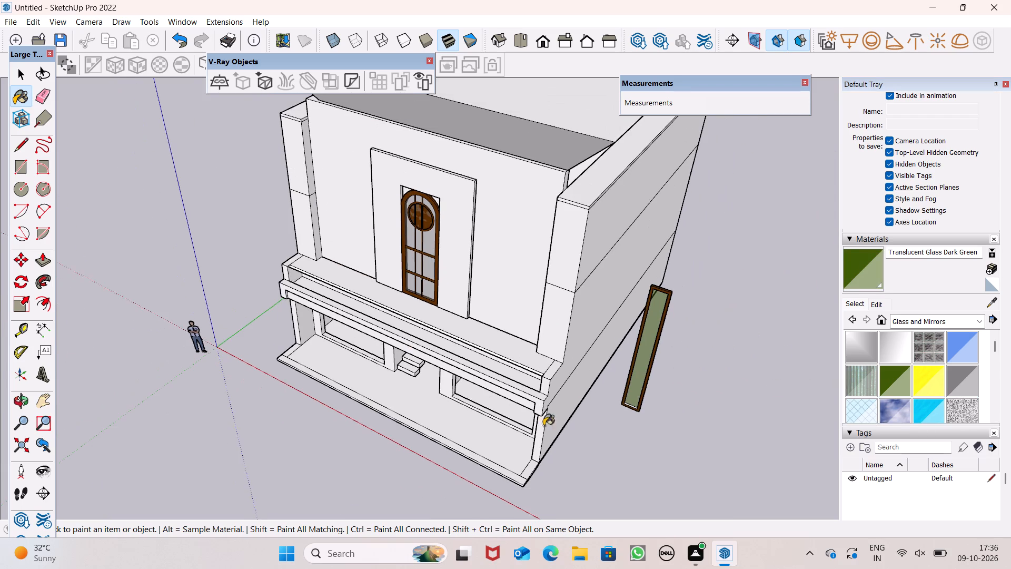
Paint the unpainted inner bottom and side faces of the tall frame with Color C08 from the Colors materials.
scroll(589, 444, up, 5)
middle_drag(675, 432, 694, 476)
scroll(687, 477, up, 1)
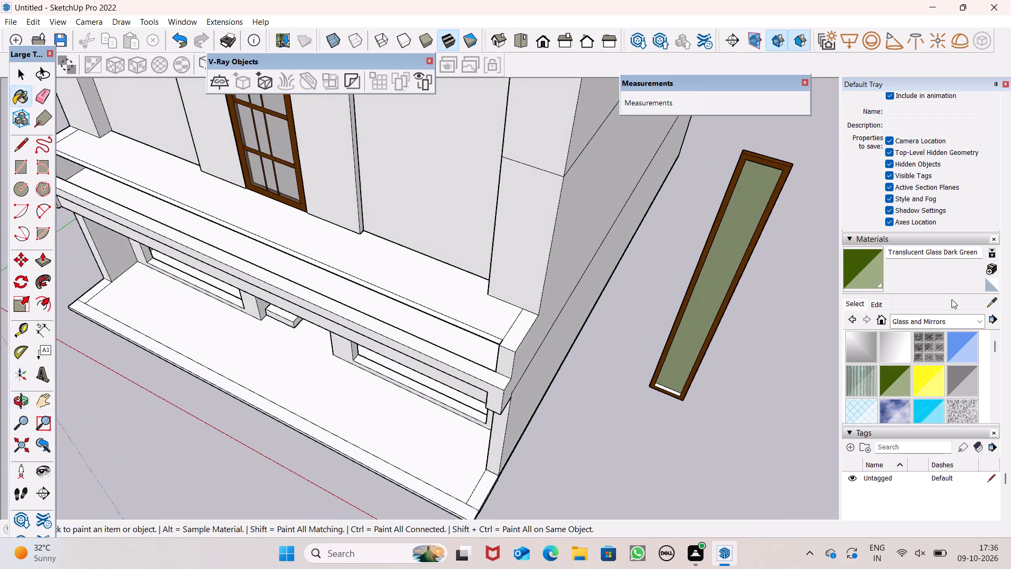
click(976, 321)
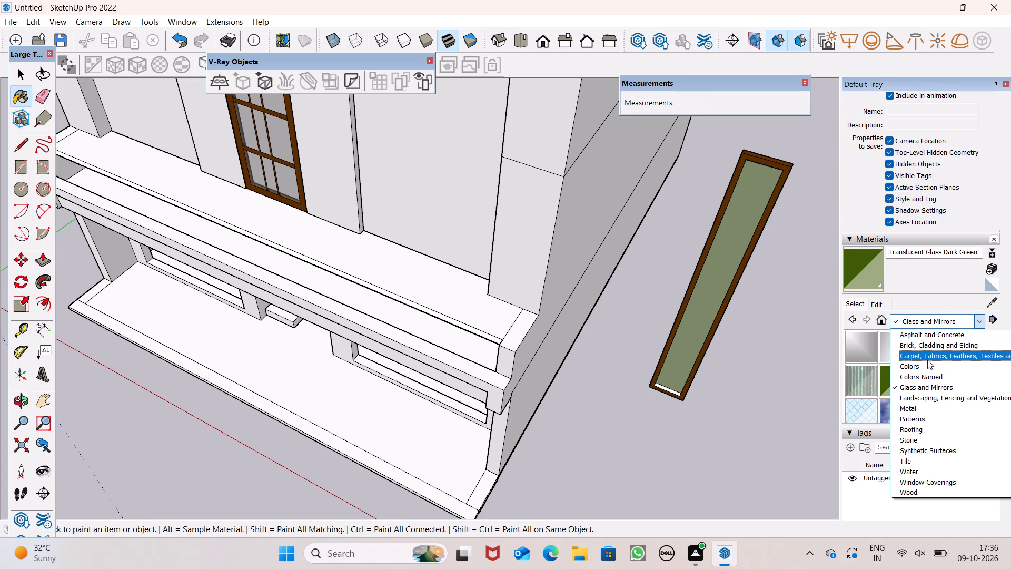
click(927, 368)
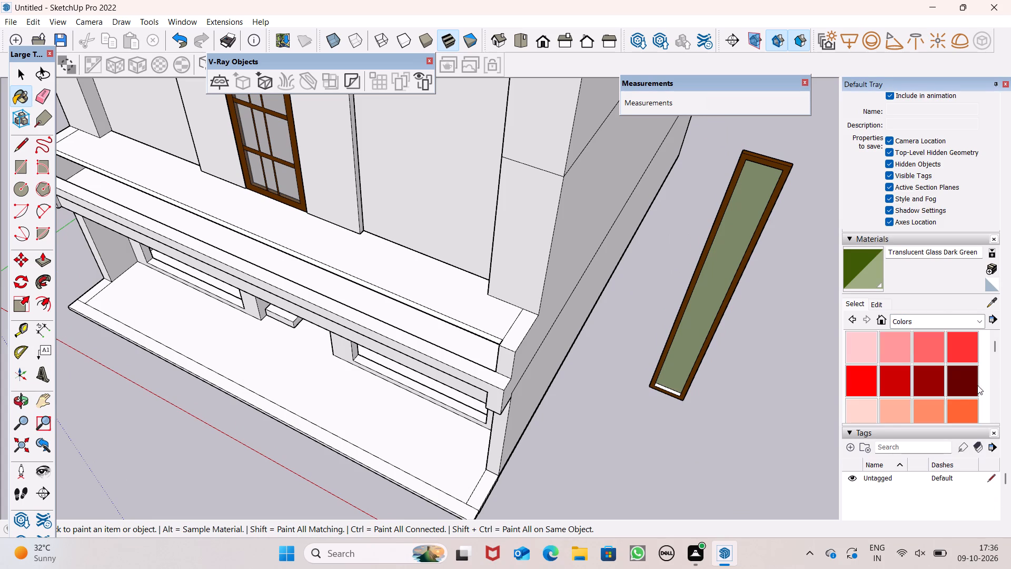
scroll(979, 384, down, 2)
click(965, 391)
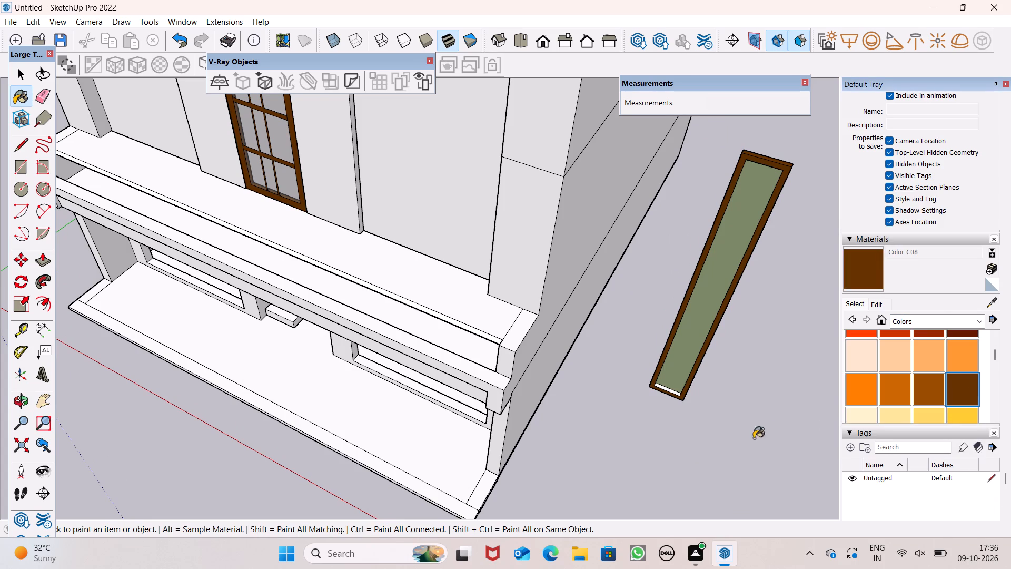
scroll(692, 421, up, 8)
scroll(661, 348, up, 1)
scroll(661, 348, down, 1)
scroll(661, 348, up, 1)
scroll(661, 348, down, 1)
scroll(661, 348, up, 1)
click(648, 331)
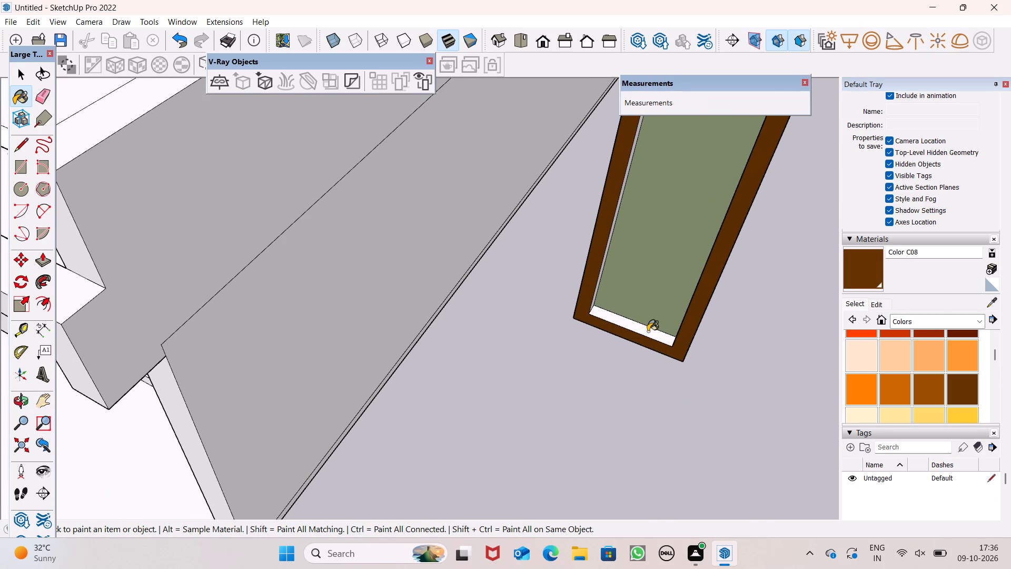
middle_drag(675, 344, 488, 358)
scroll(488, 358, up, 1)
scroll(547, 326, up, 2)
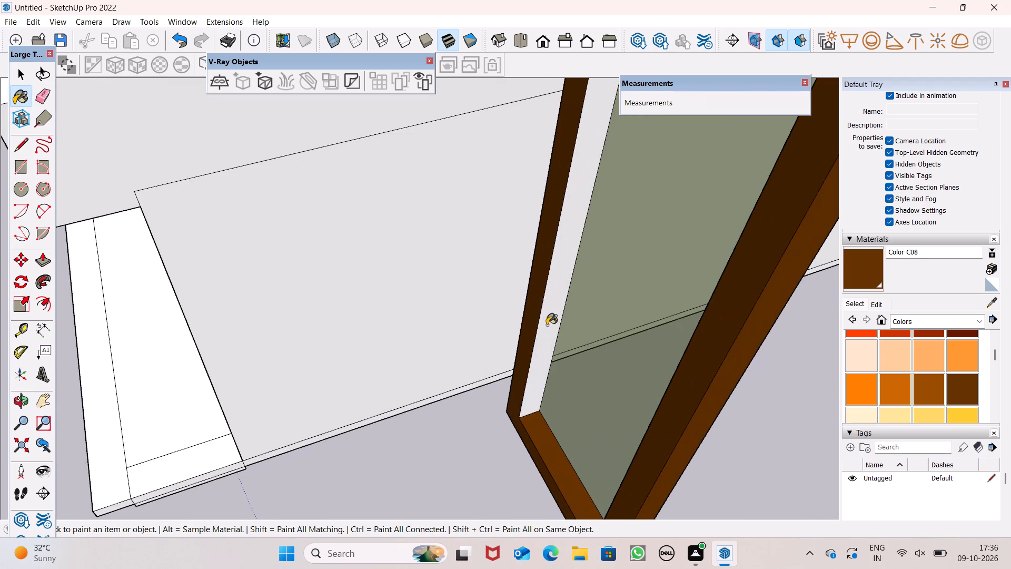
click(547, 325)
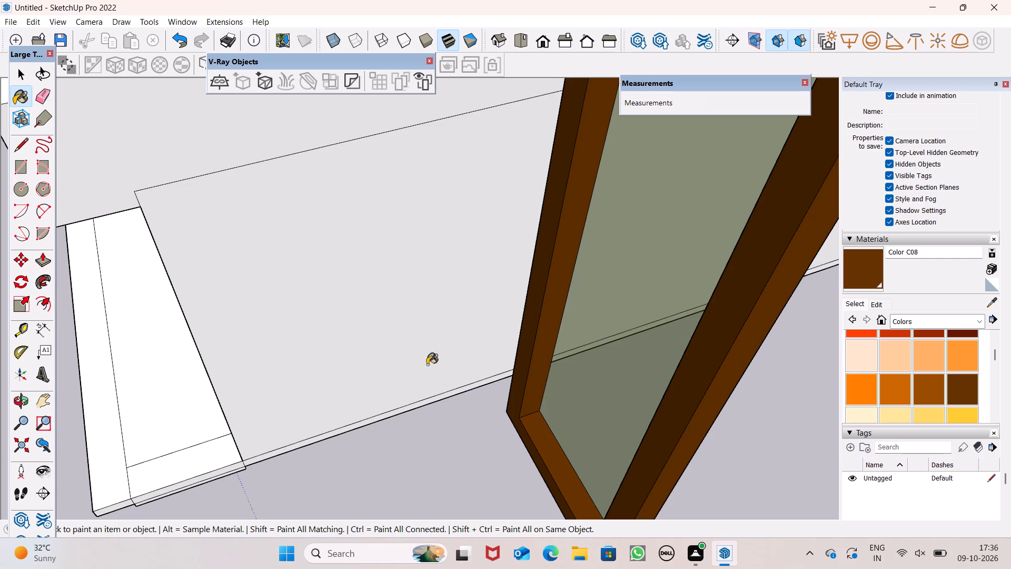
Paint the inner top face of the detached tall window frame with Color C08.
scroll(241, 422, down, 4)
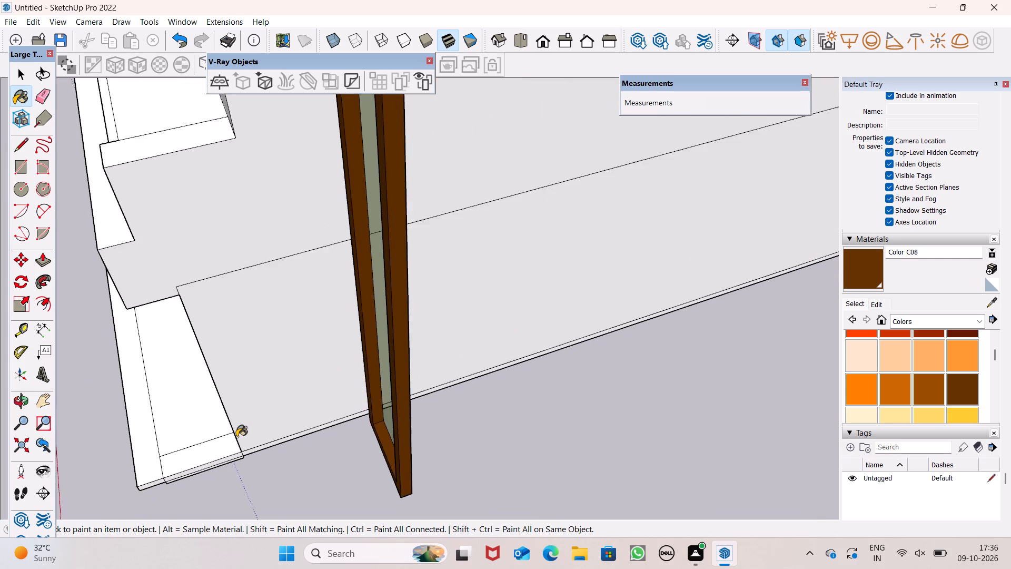
scroll(228, 458, down, 4)
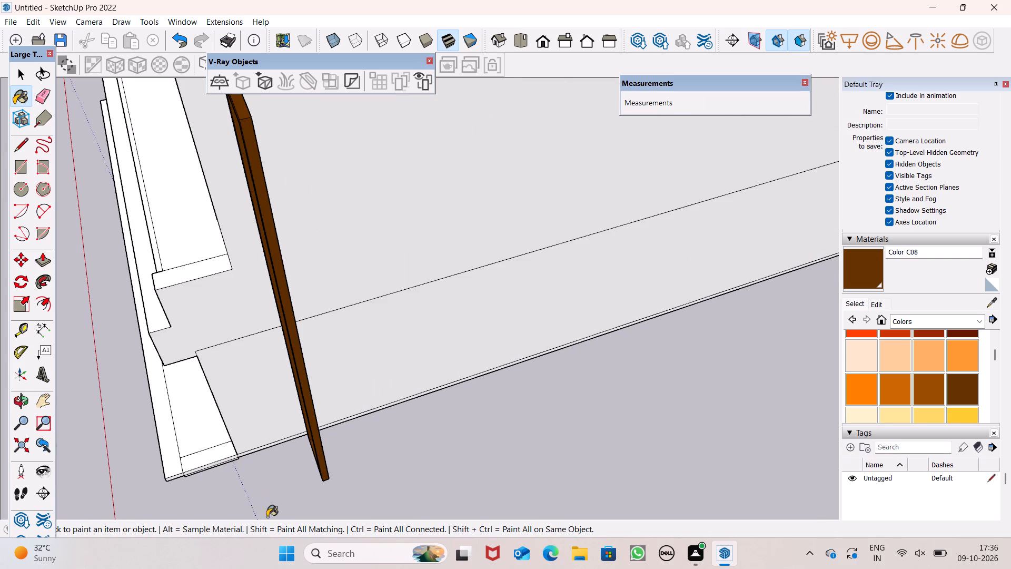
scroll(265, 559, down, 1)
scroll(391, 488, down, 4)
middle_drag(366, 489, 556, 409)
scroll(512, 402, down, 6)
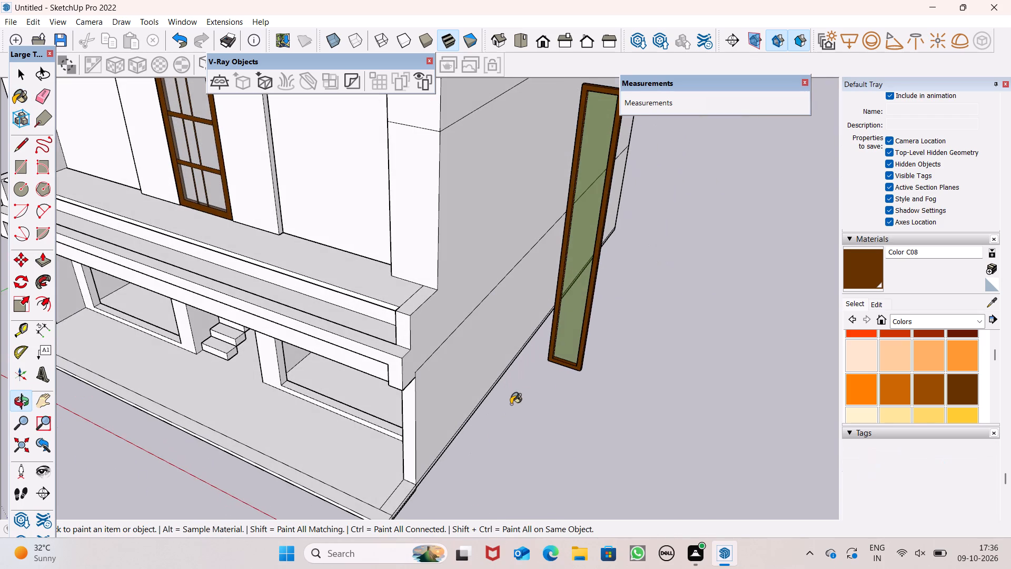
scroll(557, 265, up, 12)
middle_drag(569, 313, 588, 218)
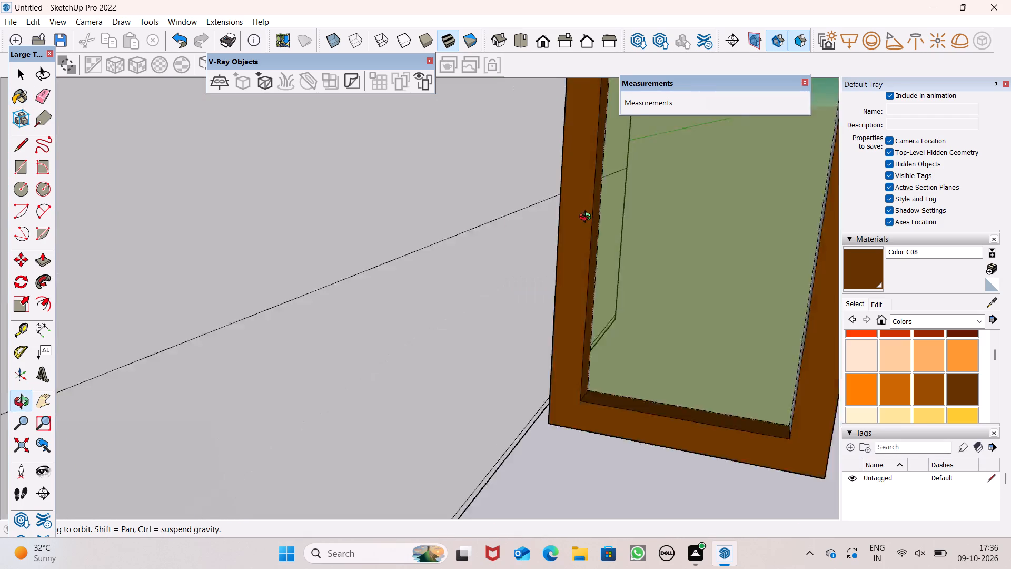
middle_drag(588, 218, 593, 224)
scroll(571, 339, down, 6)
scroll(617, 351, down, 2)
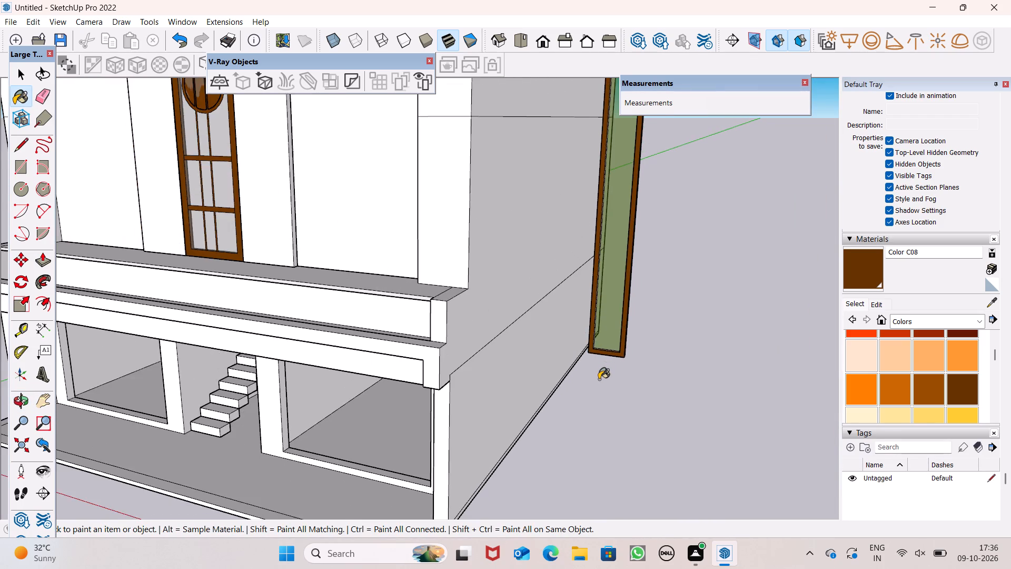
scroll(599, 379, down, 6)
scroll(624, 263, up, 2)
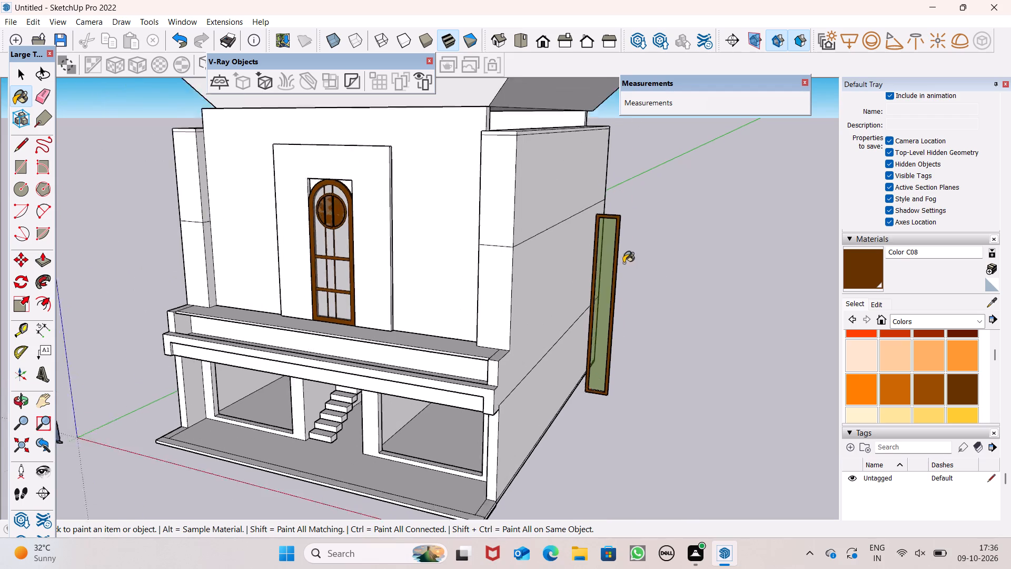
scroll(623, 263, up, 4)
scroll(599, 190, up, 8)
scroll(597, 190, down, 1)
scroll(597, 190, up, 2)
scroll(647, 242, up, 1)
scroll(618, 191, up, 7)
scroll(594, 213, down, 6)
middle_drag(601, 237, 637, 104)
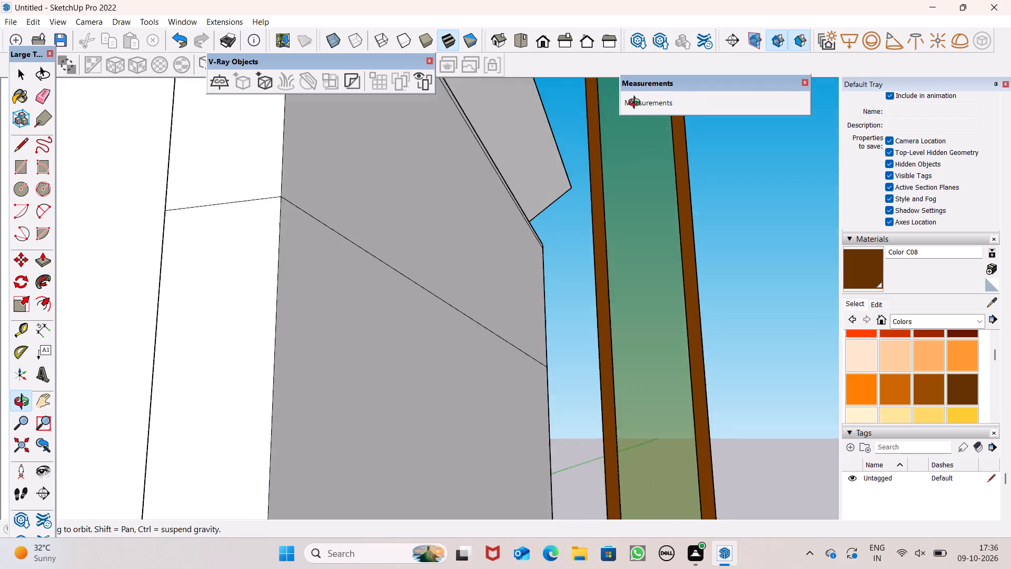
middle_drag(637, 104, 639, 104)
scroll(637, 104, up, 1)
scroll(596, 227, down, 6)
scroll(613, 145, up, 10)
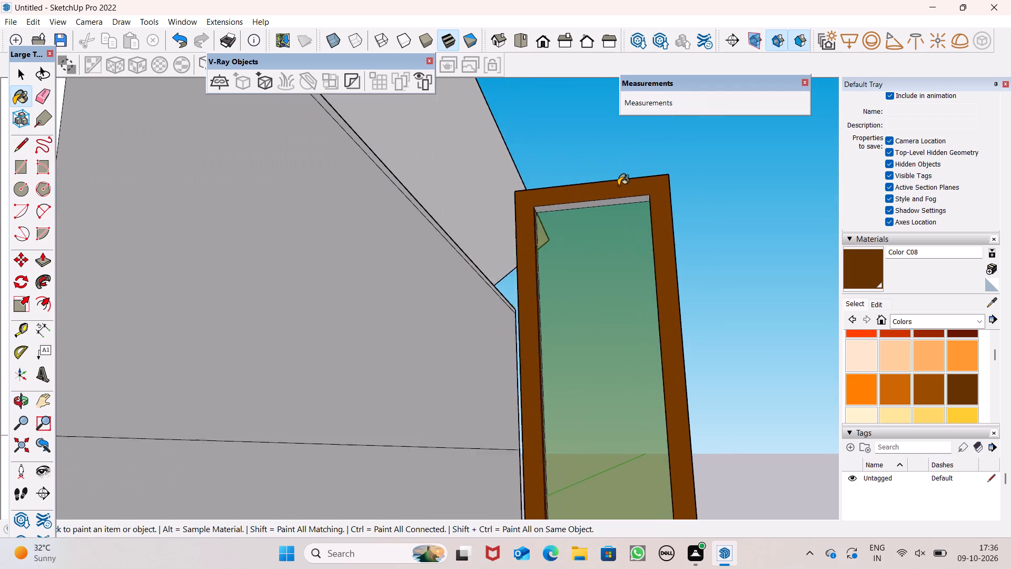
scroll(618, 185, up, 4)
scroll(589, 226, up, 3)
click(589, 208)
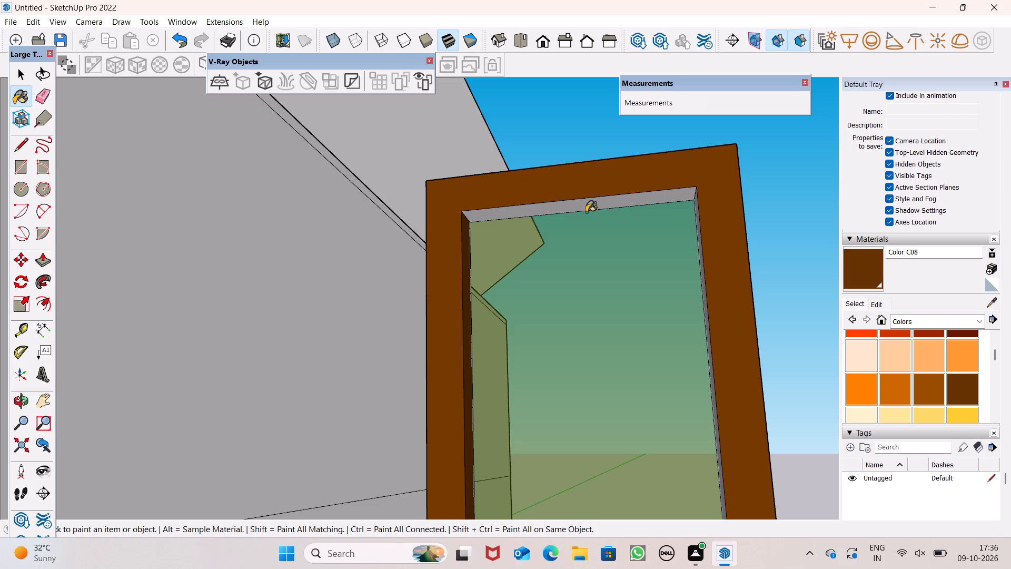
Paint the remaining unpainted inner side face of the tall window frame with Color C08.
scroll(583, 232, down, 1)
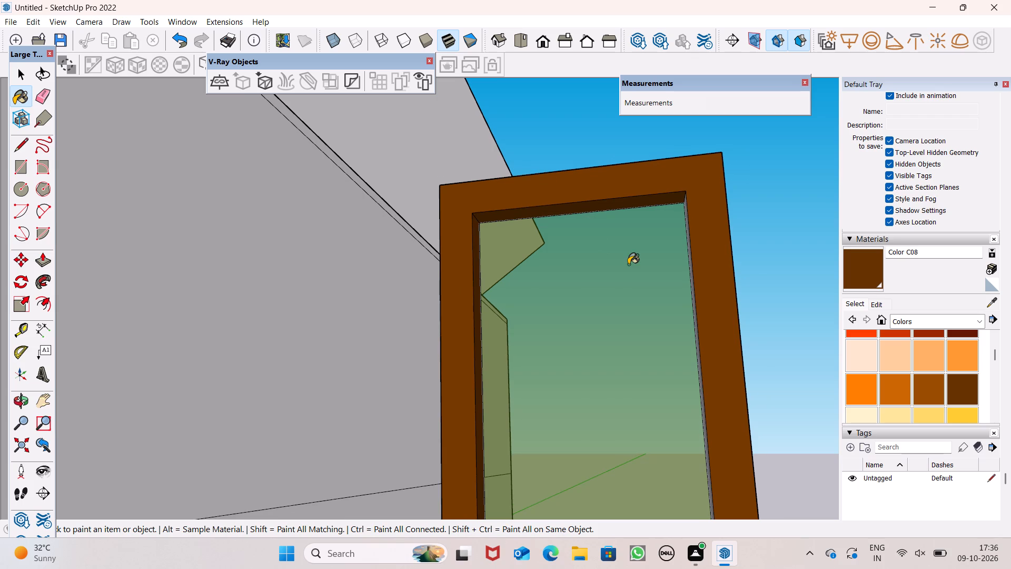
scroll(612, 273, down, 1)
middle_drag(607, 288, 735, 344)
scroll(675, 331, up, 3)
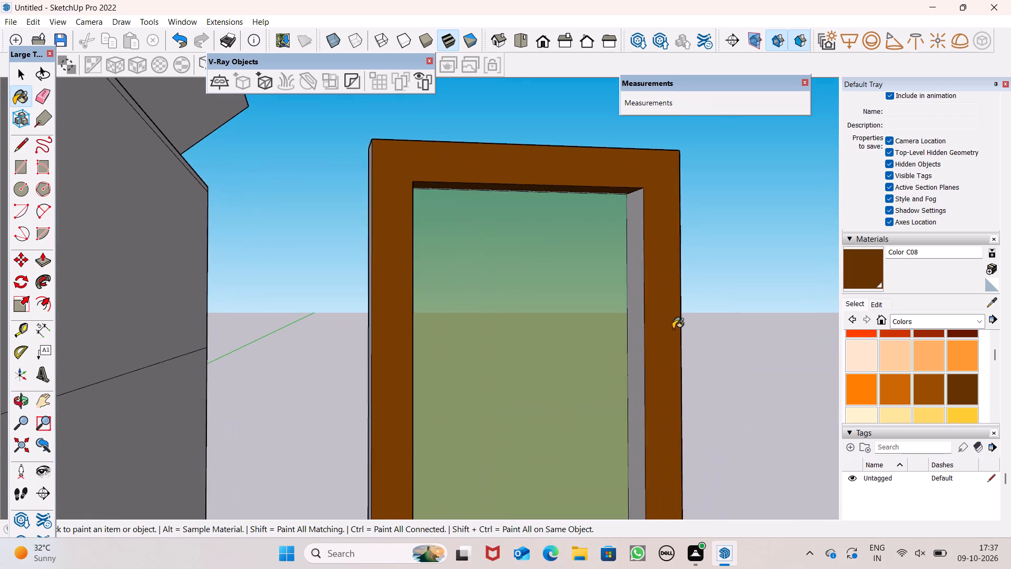
scroll(673, 329, up, 1)
click(636, 308)
Paint the unpainted outer side face of the tall window frame with Color C08.
scroll(635, 302, down, 6)
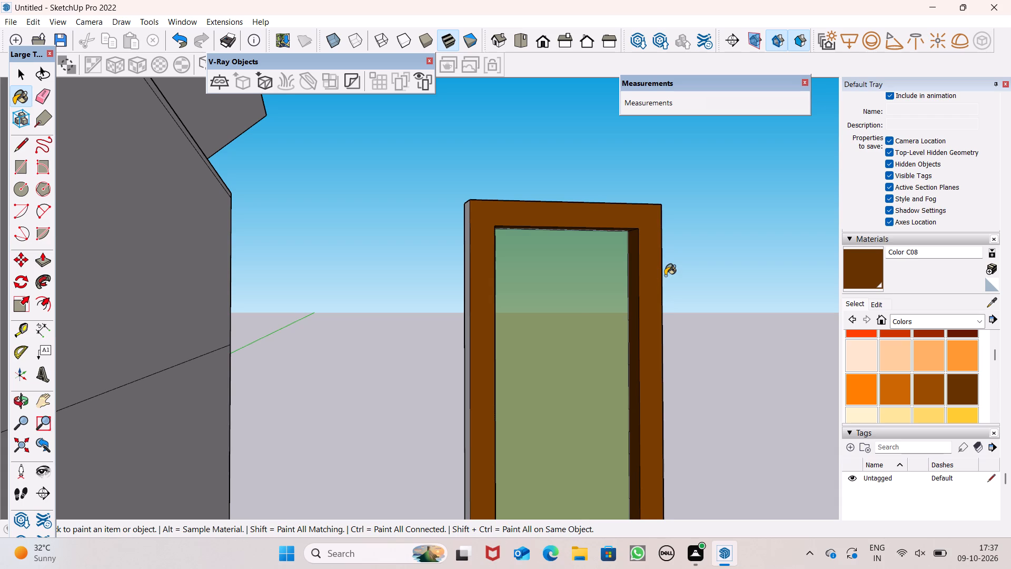
scroll(665, 276, down, 4)
scroll(593, 341, up, 1)
middle_drag(592, 342, 650, 398)
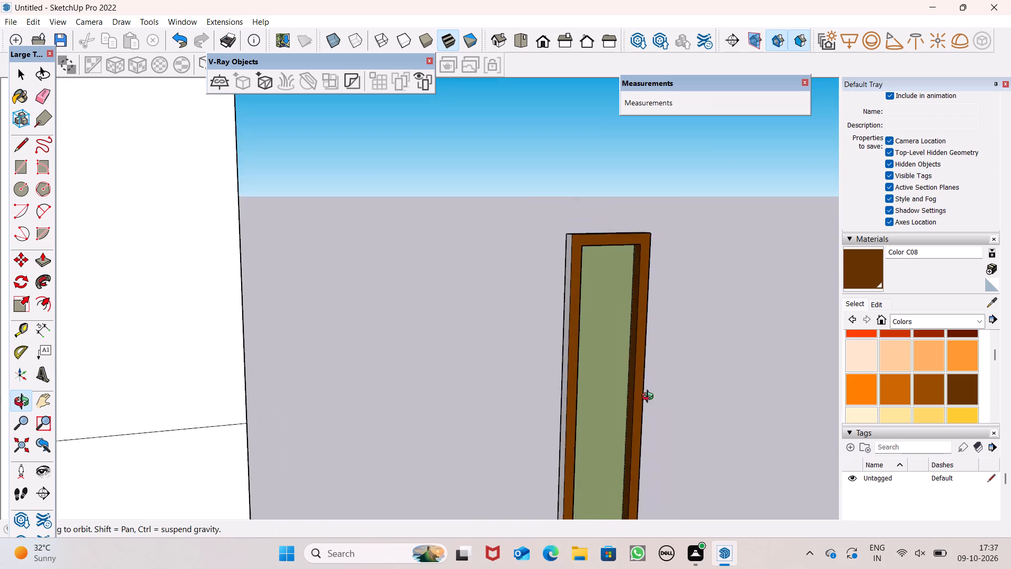
middle_drag(650, 398, 659, 394)
scroll(580, 270, up, 5)
scroll(542, 249, up, 5)
scroll(567, 253, down, 3)
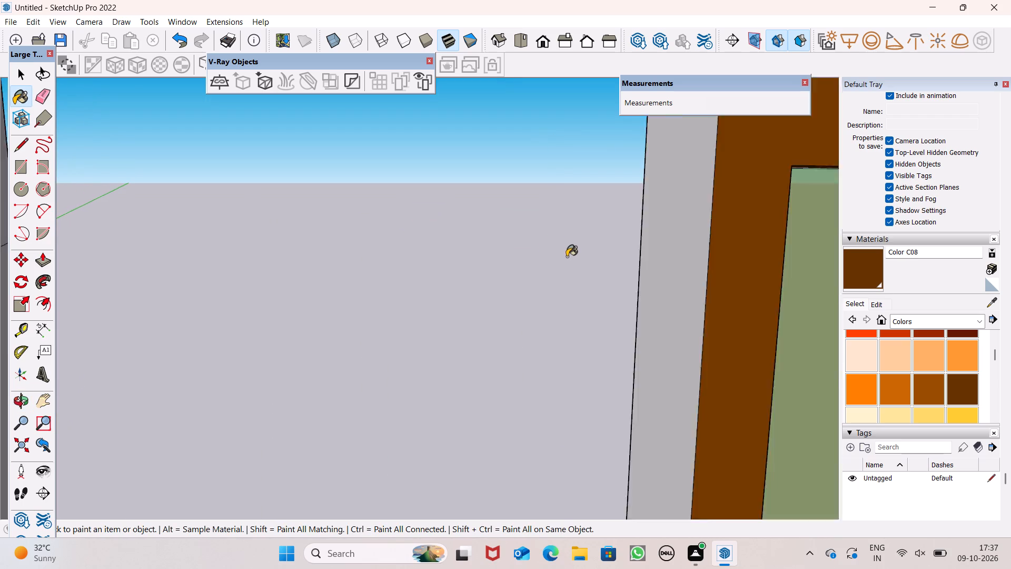
scroll(567, 257, down, 3)
click(584, 249)
Paint the outer bottom face of the tall window frame with Color C08.
scroll(656, 268, down, 4)
middle_drag(682, 279, 450, 331)
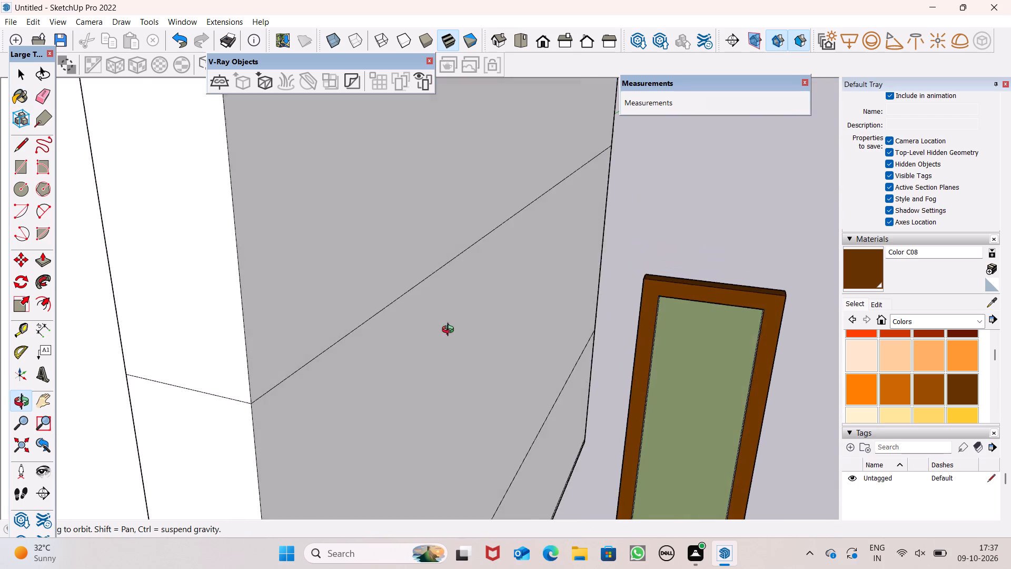
middle_drag(450, 331, 359, 357)
scroll(505, 272, down, 5)
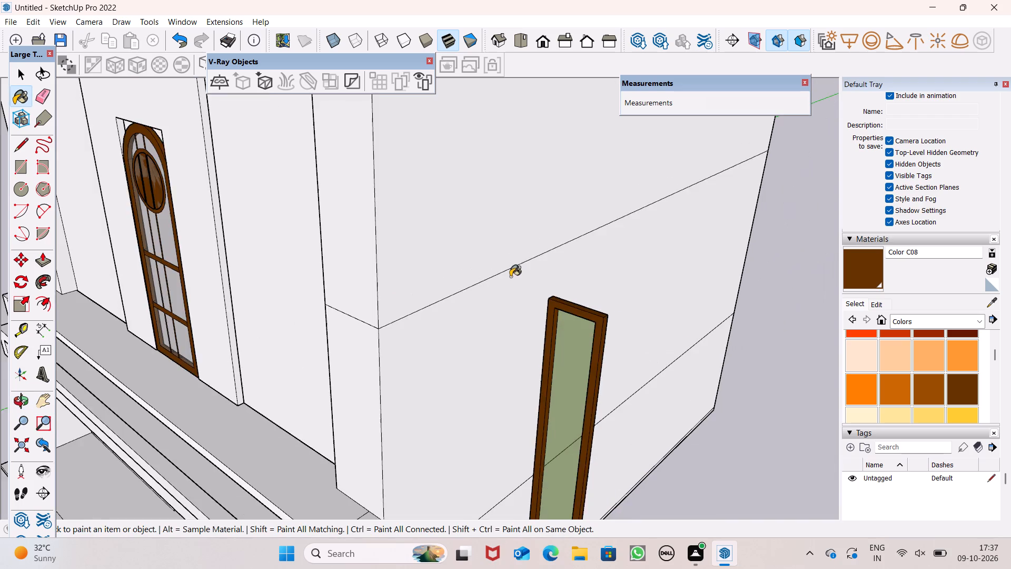
scroll(511, 282, down, 4)
scroll(567, 302, down, 10)
middle_drag(578, 348, 604, 149)
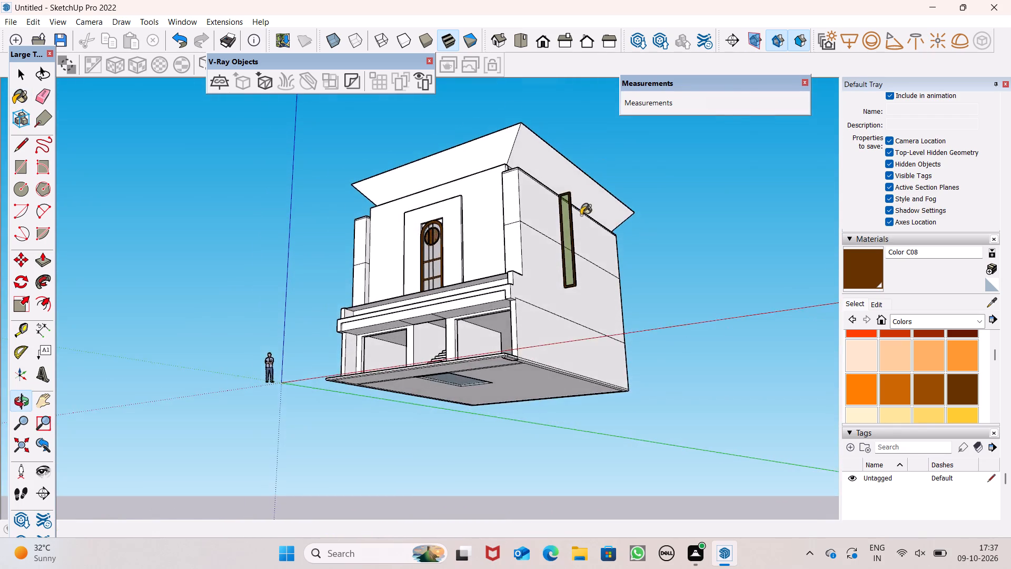
scroll(584, 238, up, 8)
scroll(562, 279, up, 5)
middle_drag(561, 277, 561, 232)
scroll(561, 232, up, 1)
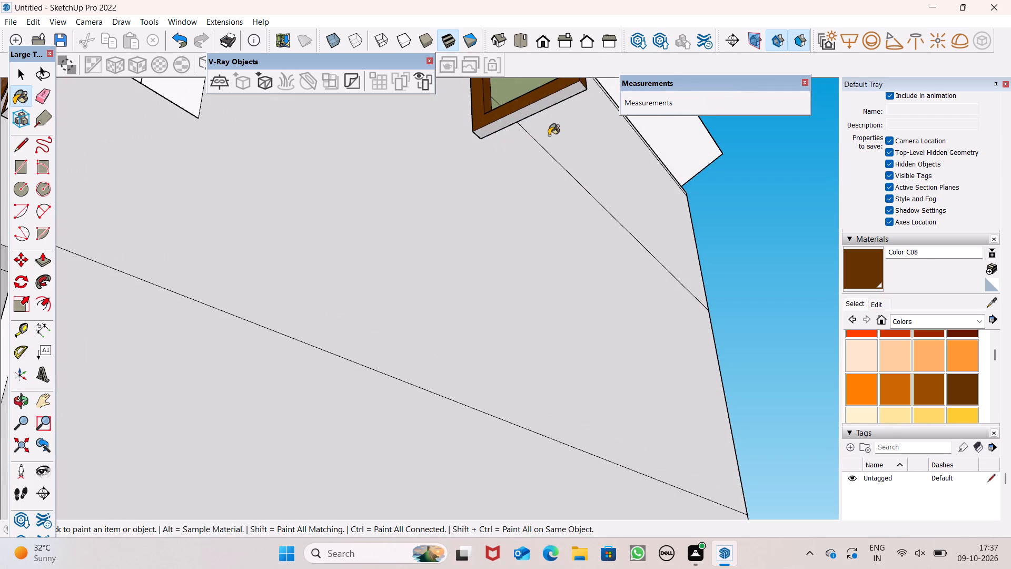
click(541, 105)
Select all connected geometry of the detached tall window, frame and glass included, and make it a group.
scroll(552, 208, down, 12)
scroll(558, 252, down, 2)
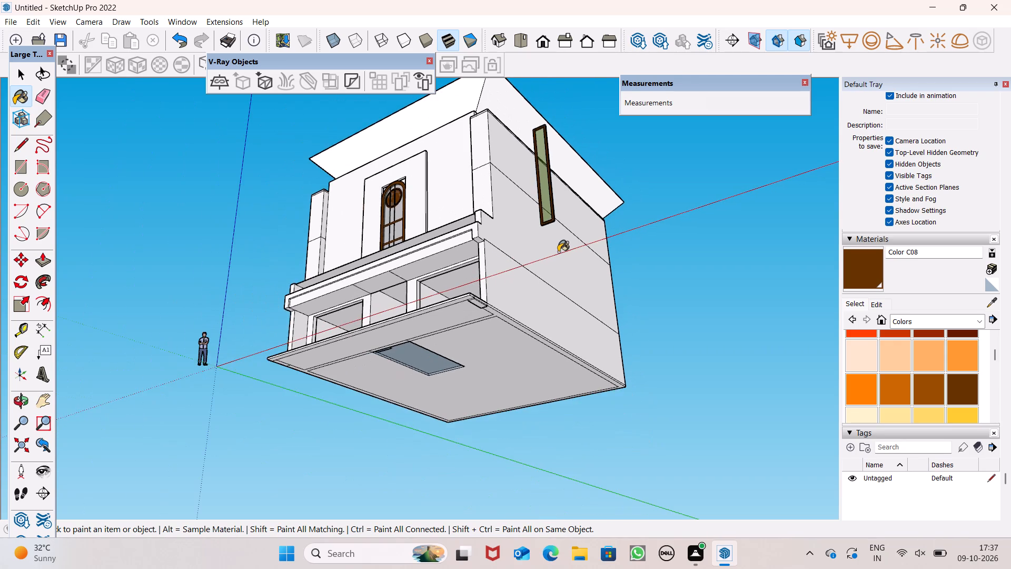
scroll(558, 252, down, 6)
middle_drag(561, 284, 621, 472)
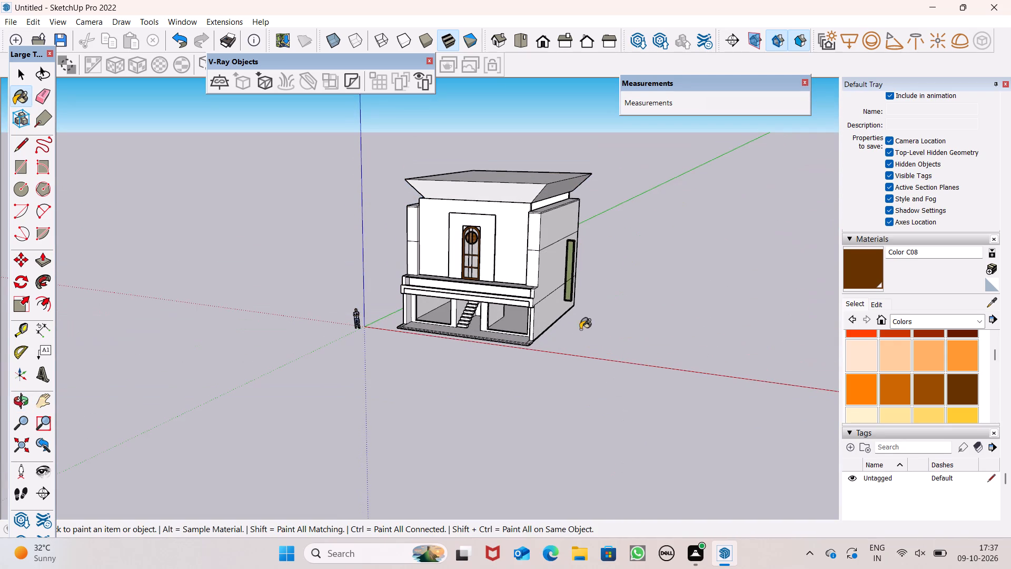
scroll(614, 278, up, 1)
key(space)
scroll(597, 253, up, 1)
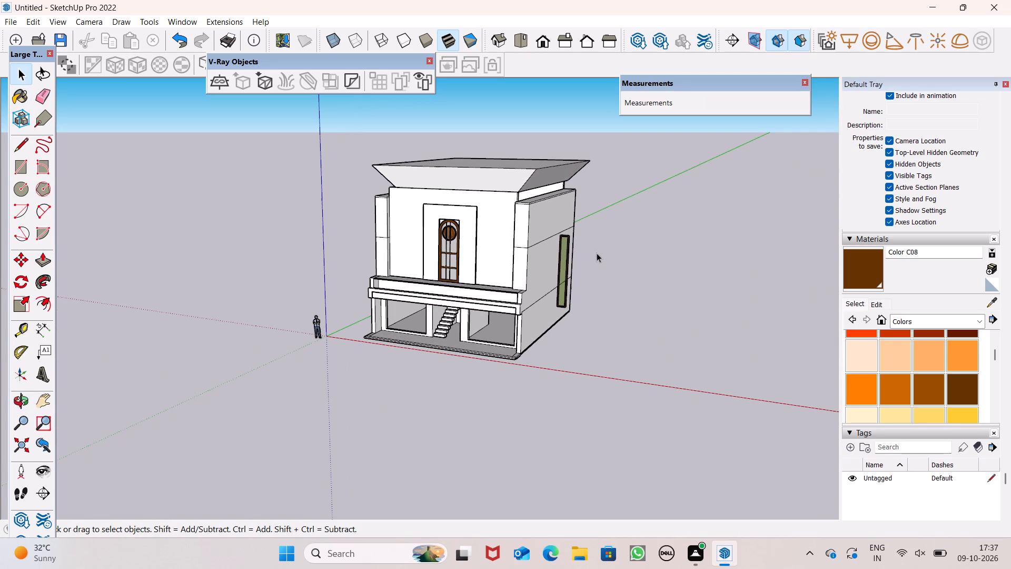
scroll(597, 253, up, 7)
middle_drag(582, 258, 645, 286)
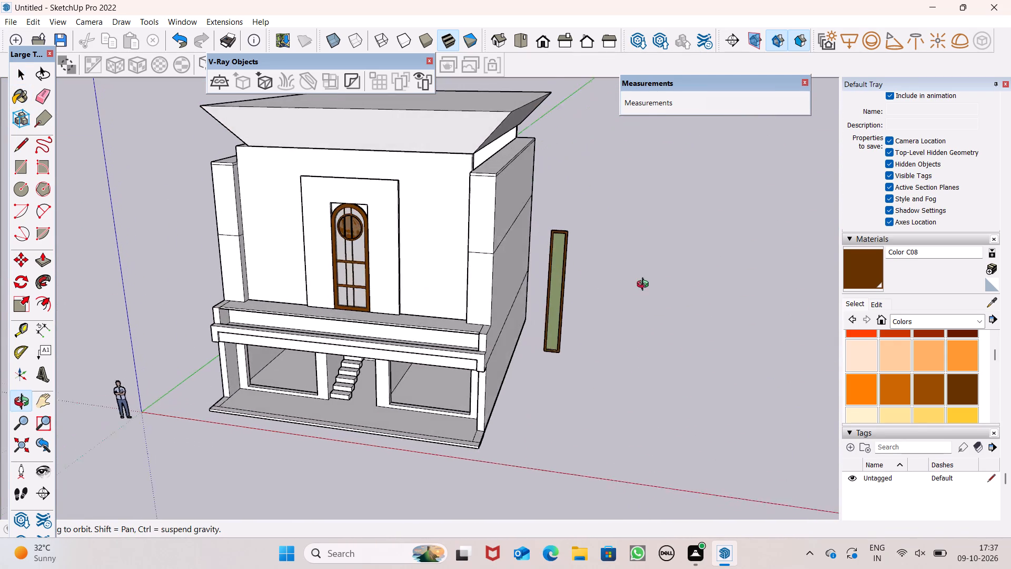
middle_drag(645, 286, 647, 286)
scroll(571, 257, up, 4)
double_click(563, 259)
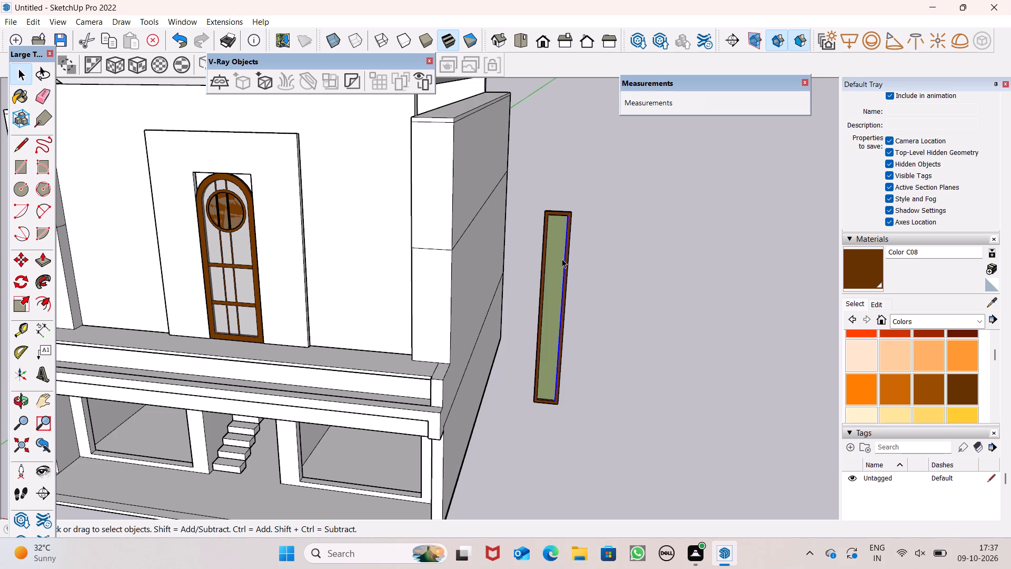
scroll(593, 238, up, 6)
click(606, 238)
triple_click(511, 255)
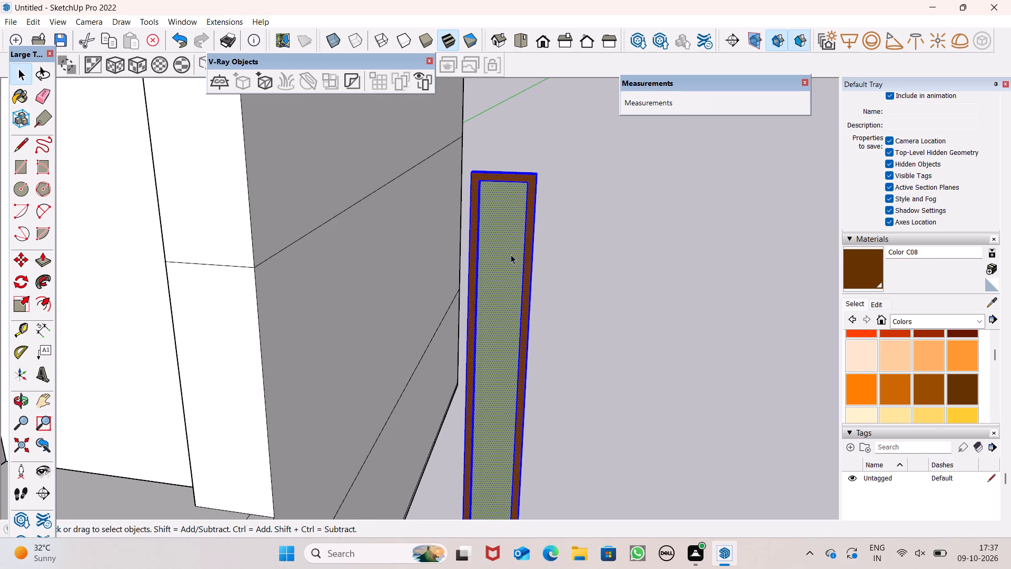
click(511, 254)
ctrl+right_click(571, 218)
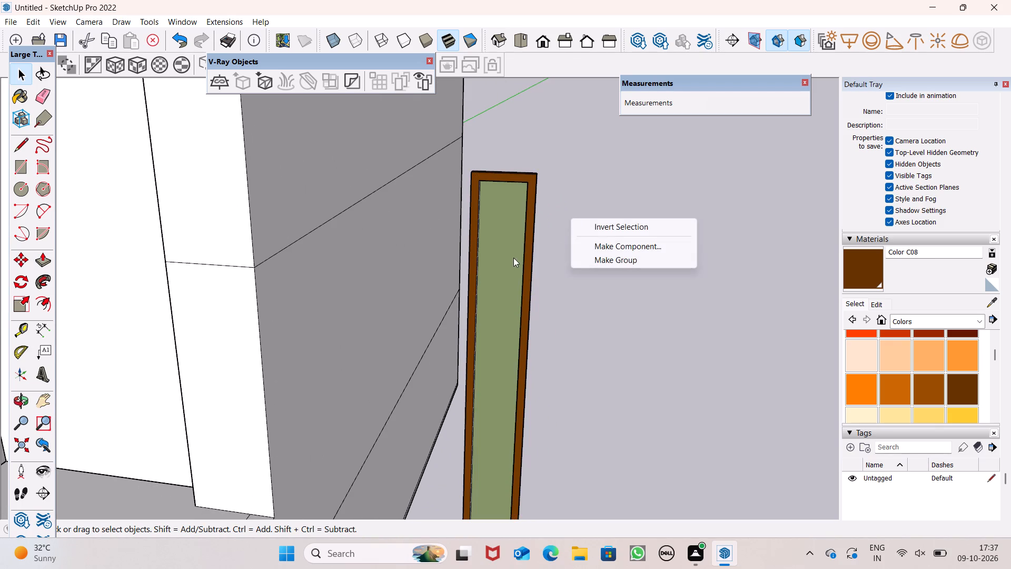
triple_click(514, 258)
click(514, 258)
ctrl+right_click(512, 253)
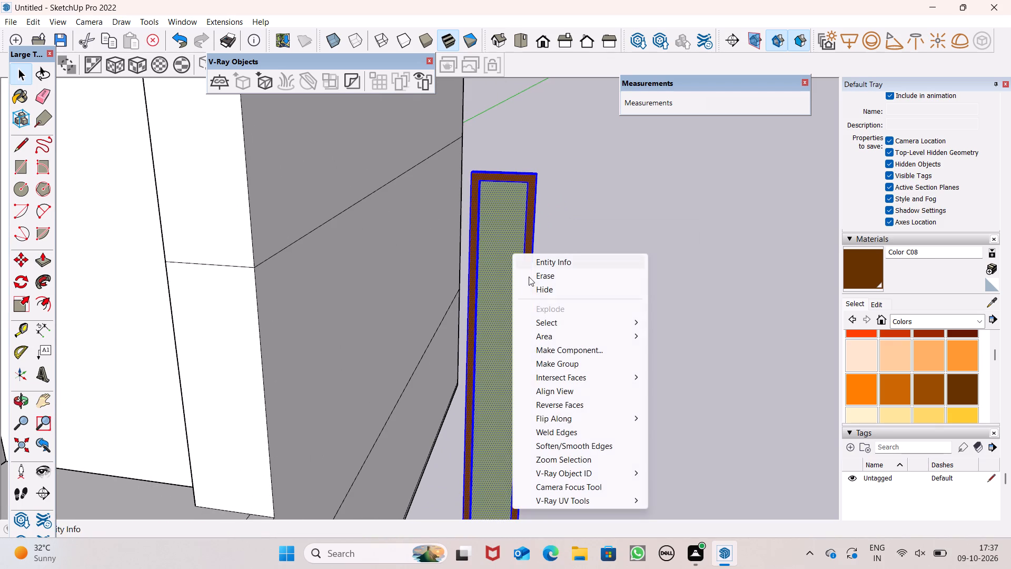
ctrl+click(555, 359)
Move the tall window group from beside the building to the upper front facade, left of the arched door.
scroll(637, 193, down, 4)
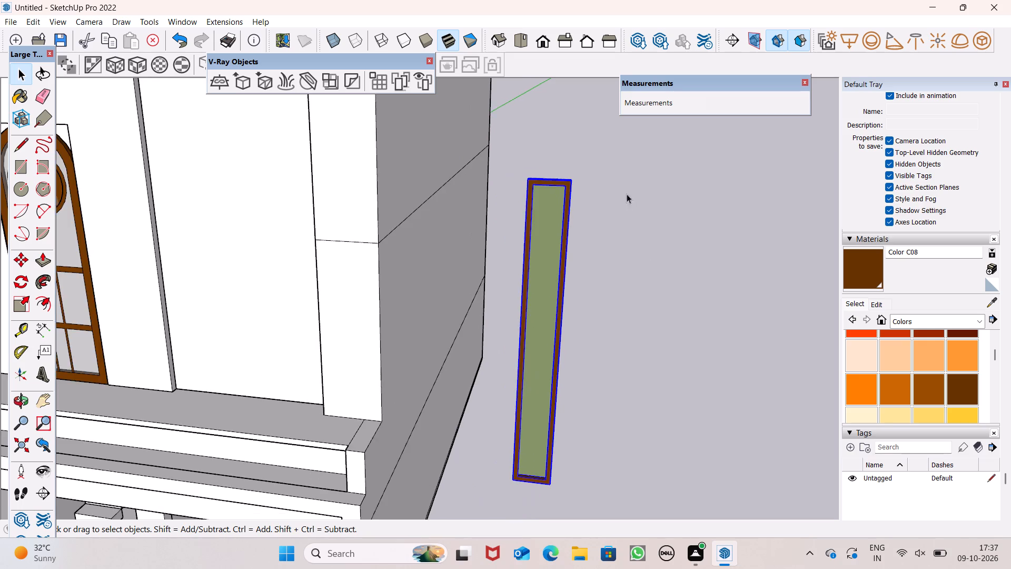
scroll(615, 190, down, 6)
key(m)
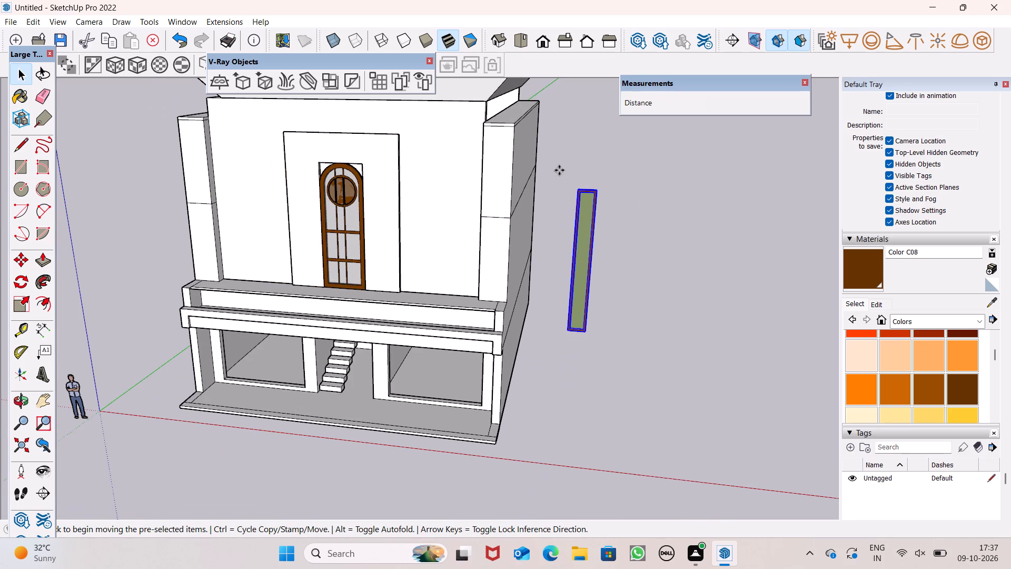
key(Return)
drag(588, 330, 272, 276)
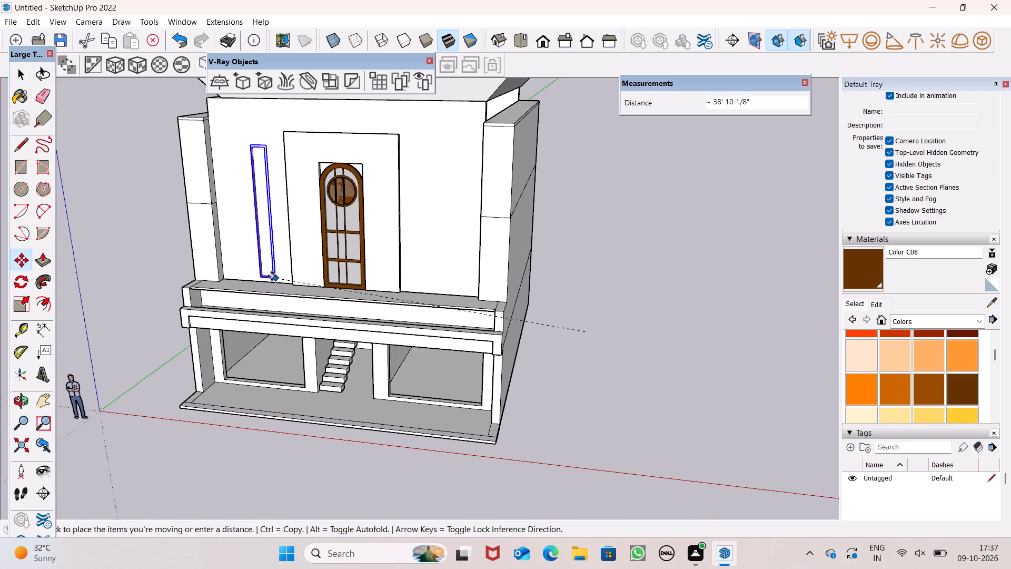
drag(272, 276, 262, 289)
Move the tall window group by its lower corner back against the upper front wall, resting at balcony floor level.
scroll(266, 214, up, 2)
scroll(266, 214, down, 1)
scroll(266, 214, up, 3)
scroll(306, 236, up, 1)
middle_drag(306, 236, 207, 279)
scroll(207, 279, up, 6)
scroll(250, 317, up, 2)
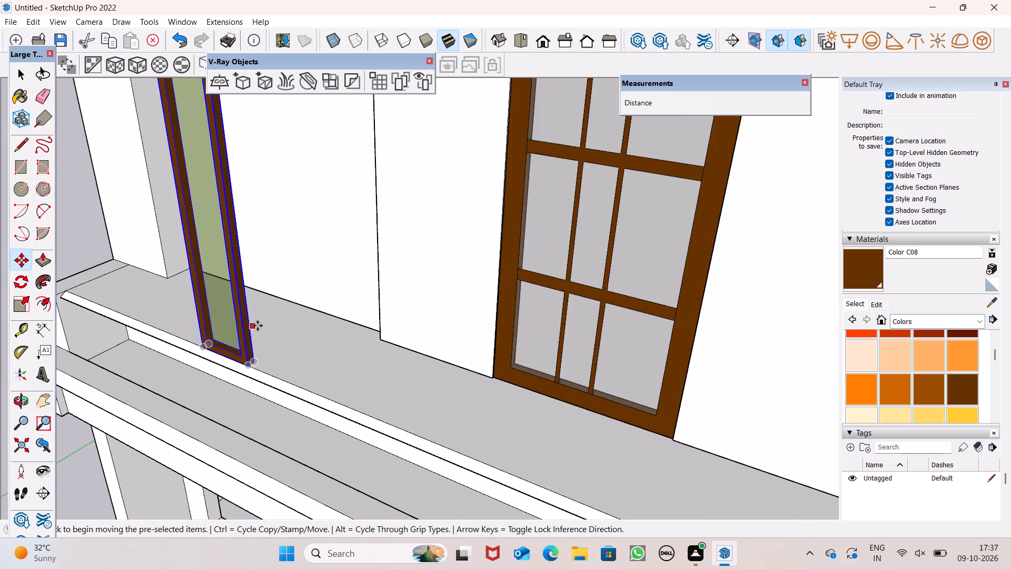
scroll(257, 326, up, 2)
drag(256, 362, 288, 290)
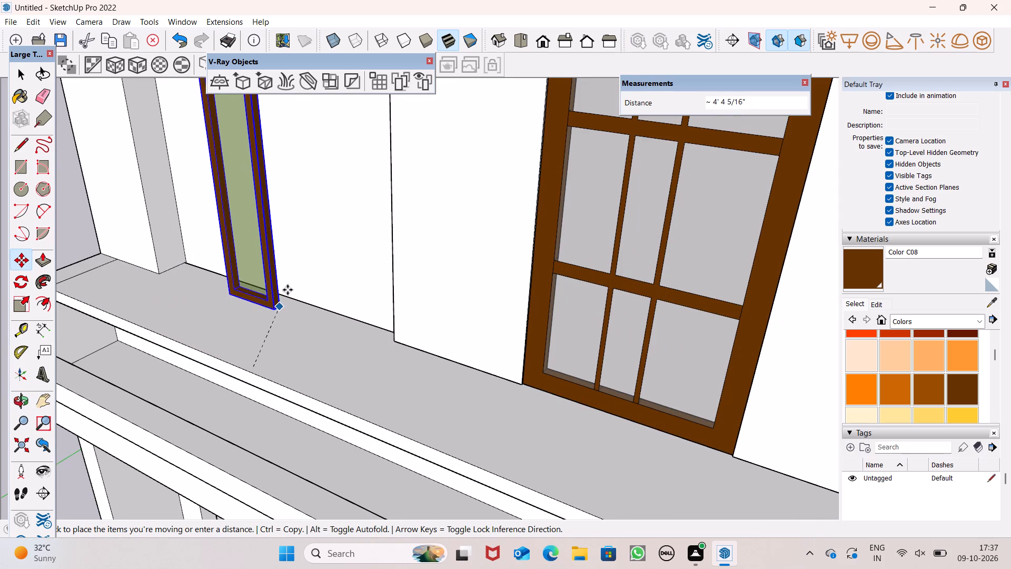
drag(288, 290, 282, 299)
Copy the tall window group along the upper front wall to the opposite side of the arched door, at the same level.
scroll(362, 311, down, 6)
scroll(380, 349, down, 4)
middle_drag(383, 348, 383, 348)
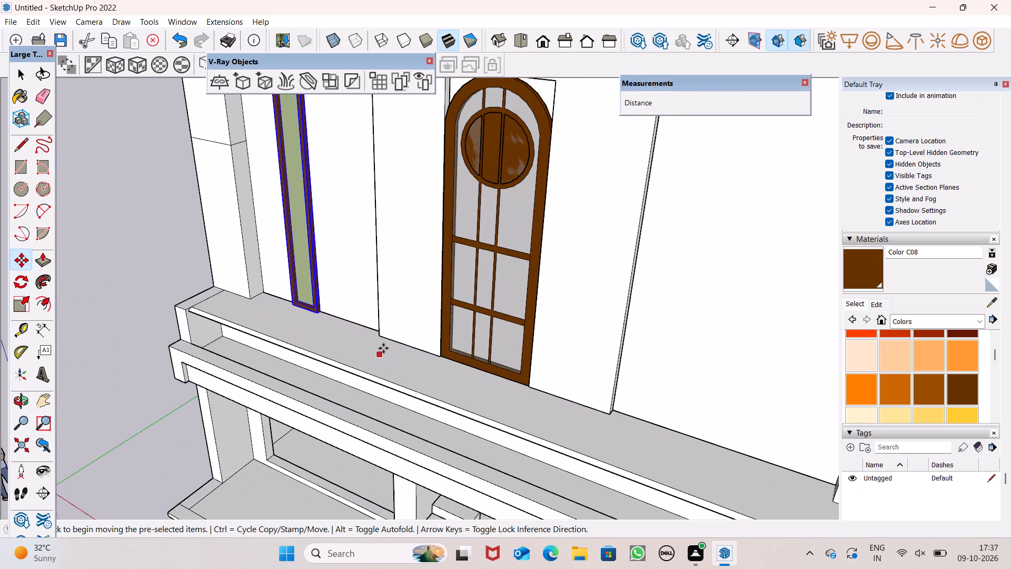
middle_drag(383, 348, 479, 347)
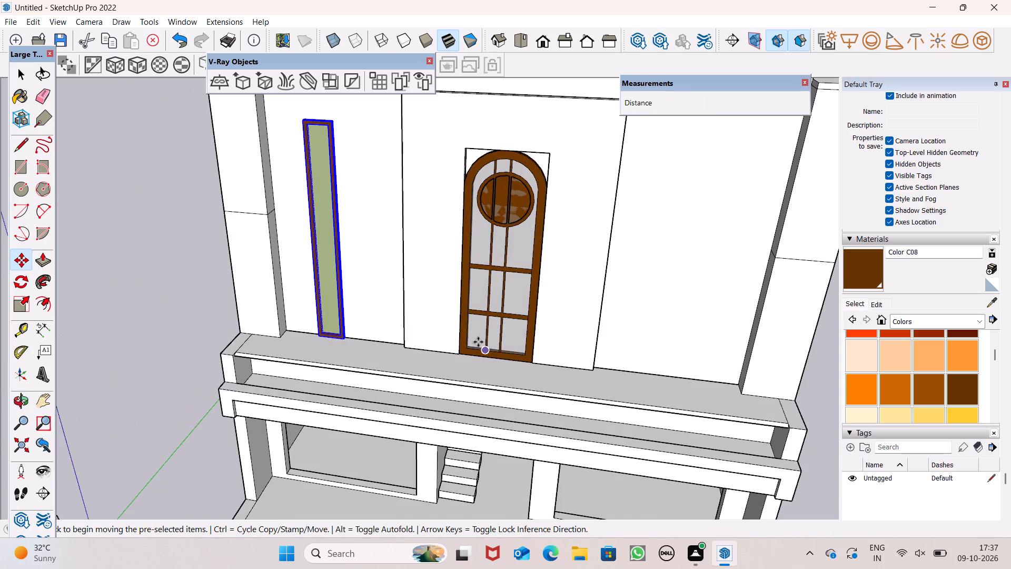
scroll(447, 358, down, 3)
key(m)
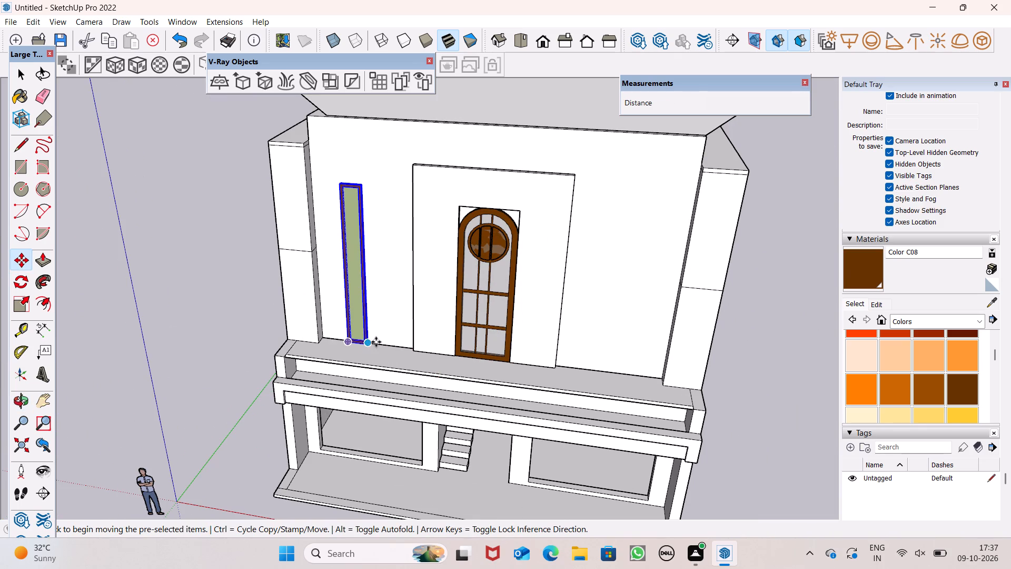
drag(364, 342, 579, 375)
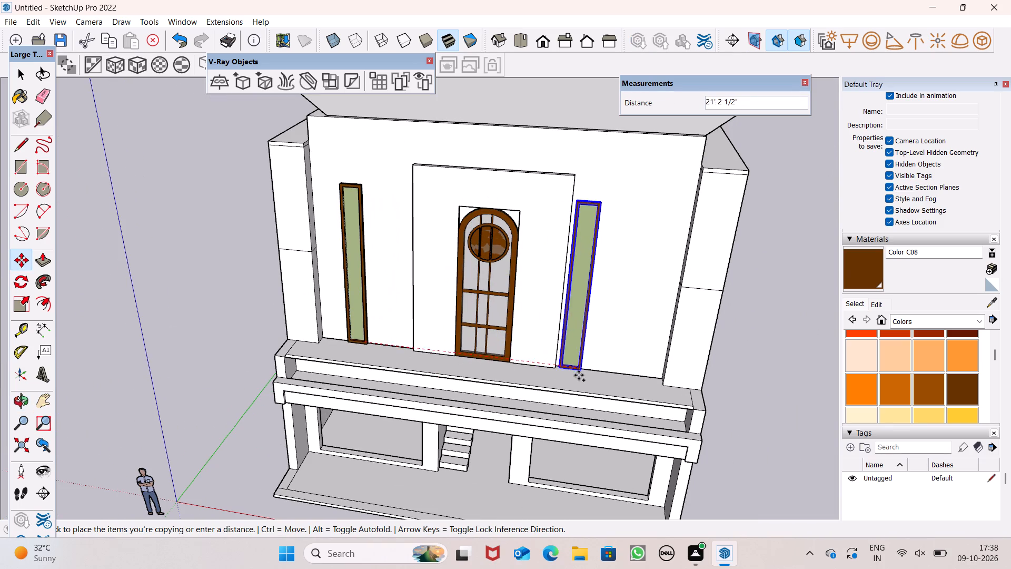
drag(579, 375, 618, 367)
middle_drag(670, 367, 588, 374)
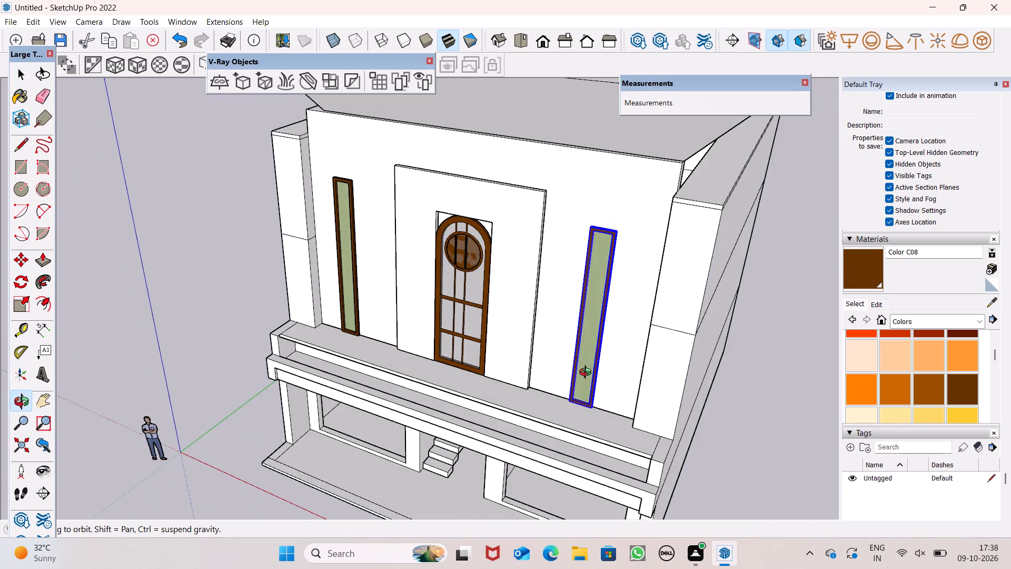
middle_drag(588, 374, 432, 328)
key(space)
key(space)
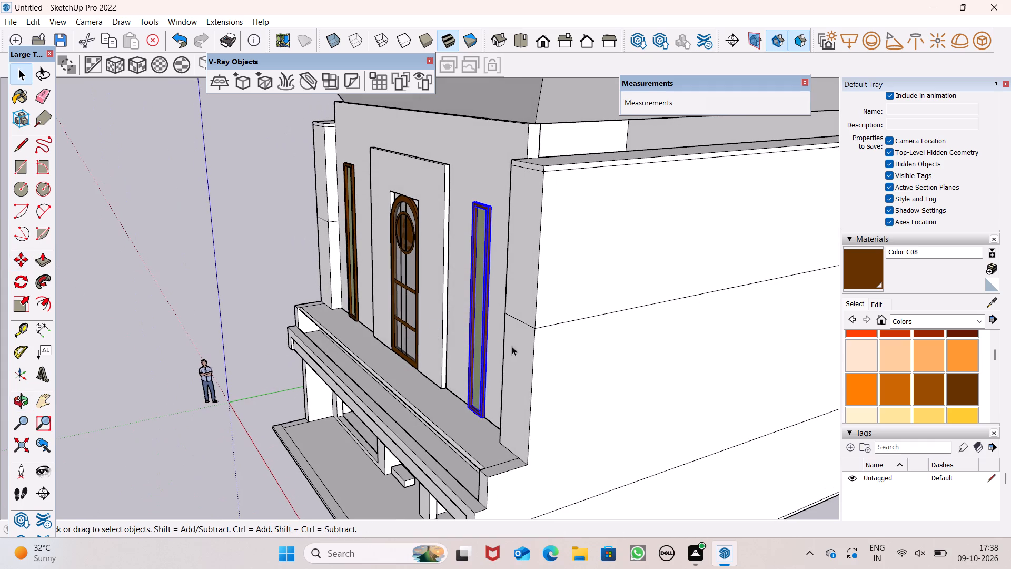
scroll(522, 363, down, 10)
middle_drag(558, 376, 748, 332)
scroll(747, 332, up, 1)
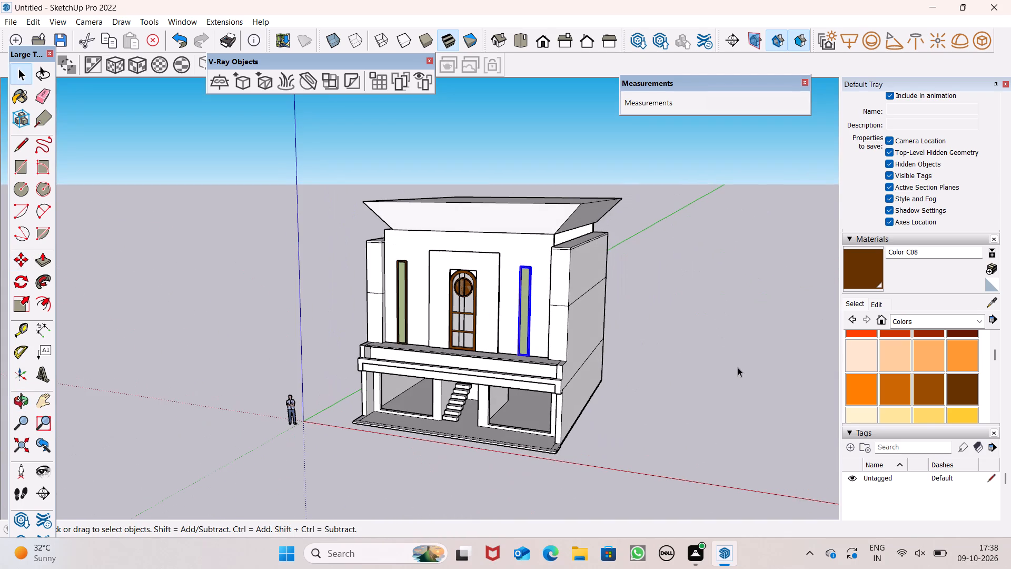
key(space)
click(736, 364)
Draw an upright rectangle about 12' 1" by 10' 4" beside the building, parallel to its front facade.
middle_drag(677, 334, 781, 309)
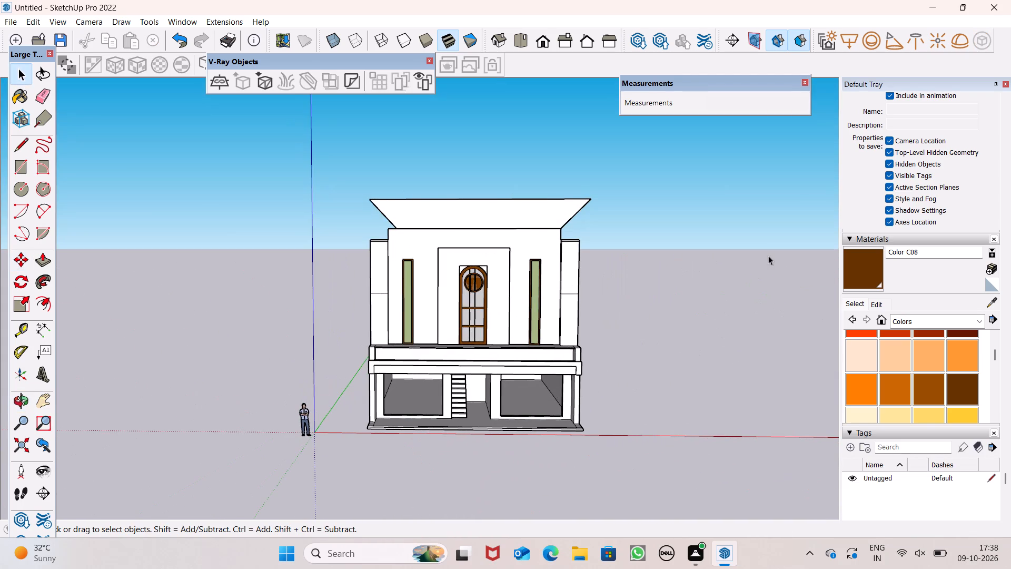
scroll(394, 242, down, 2)
scroll(467, 268, up, 4)
scroll(530, 339, up, 2)
scroll(362, 323, down, 6)
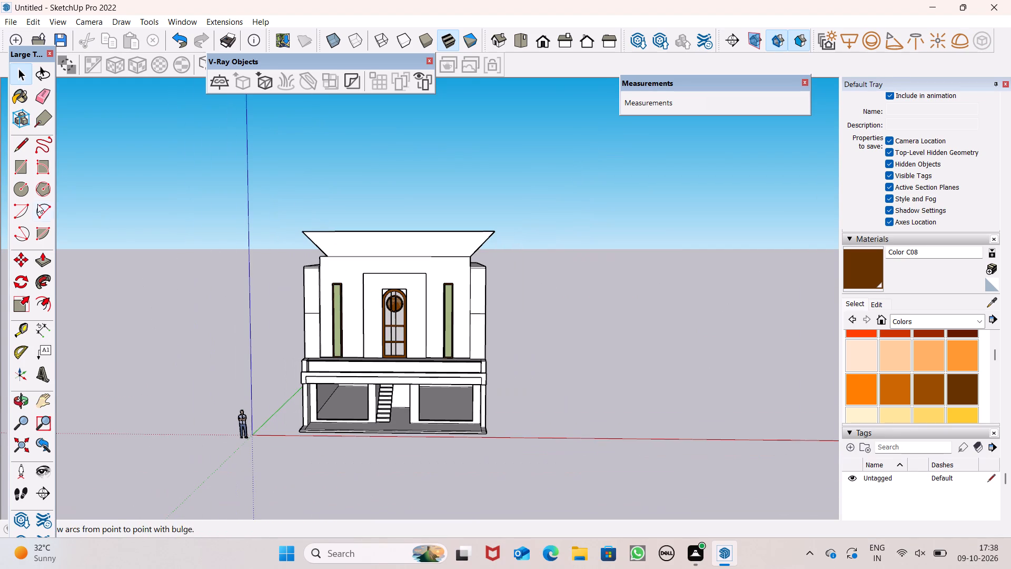
click(28, 175)
scroll(652, 452, up, 2)
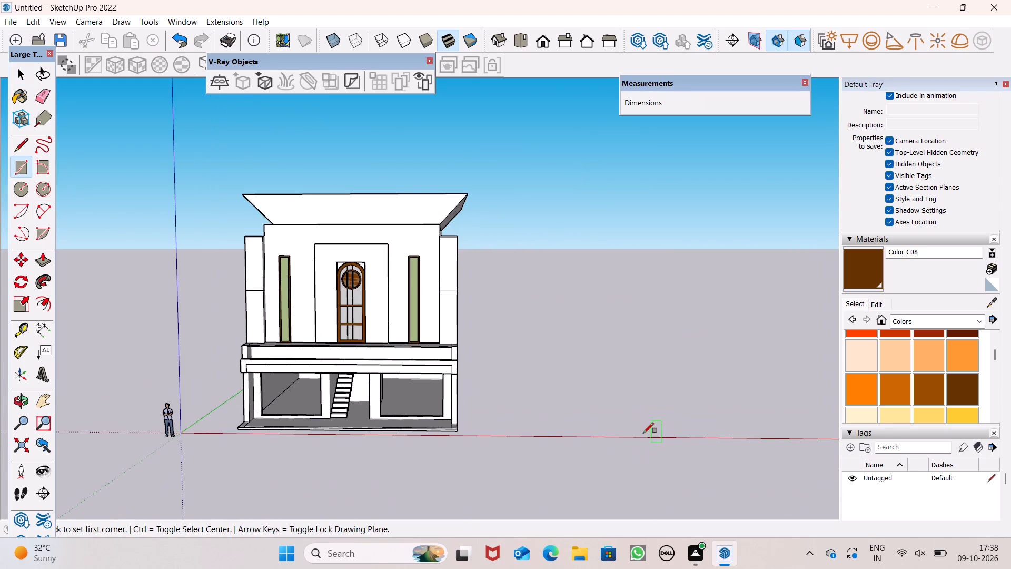
click(528, 370)
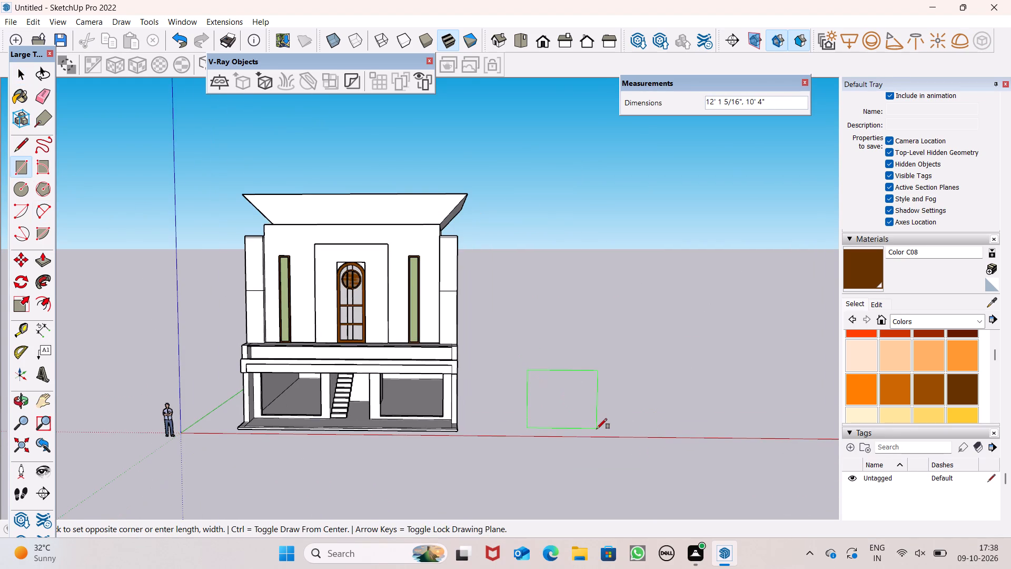
click(597, 429)
Offset the upright rectangle's outline inward by about 4 inches to form a window frame border.
scroll(648, 392, up, 4)
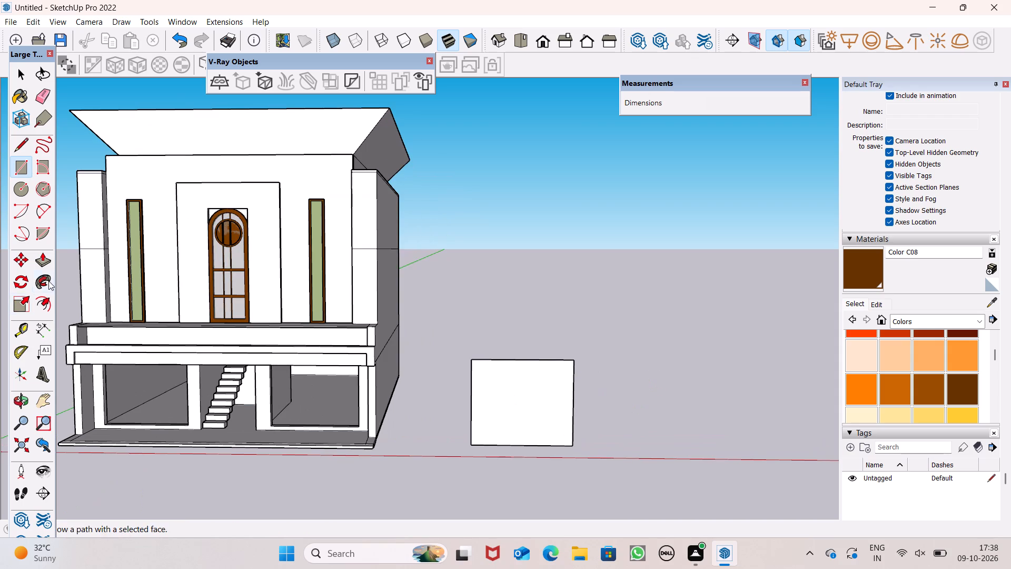
click(43, 310)
scroll(737, 439, up, 2)
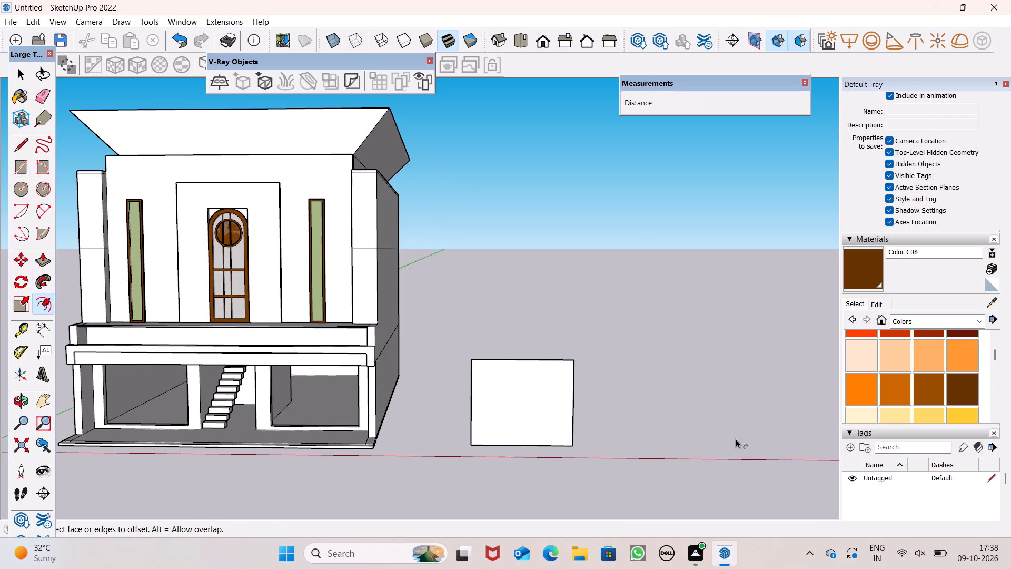
scroll(736, 439, up, 1)
drag(484, 346, 484, 347)
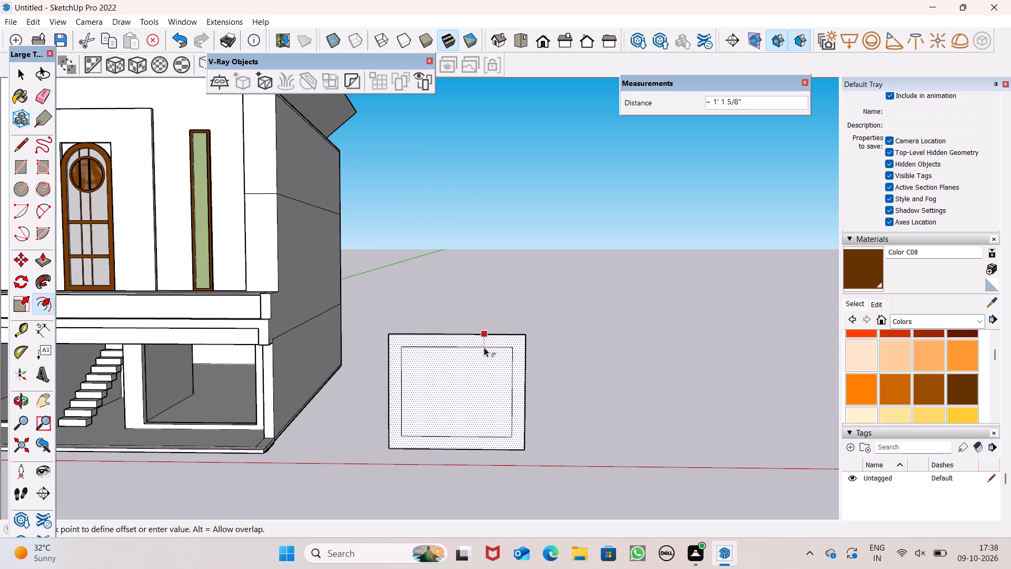
drag(484, 347, 480, 337)
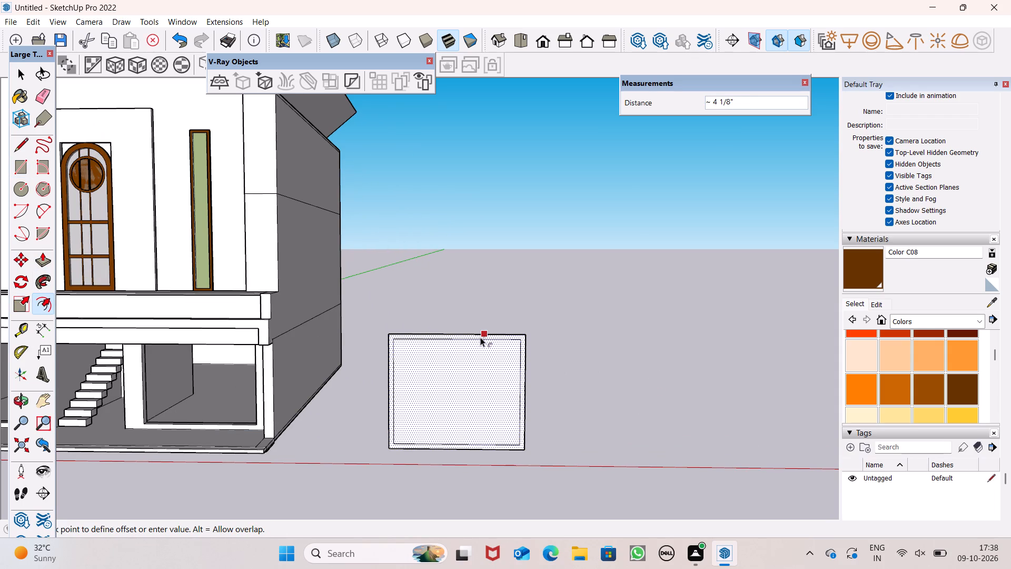
drag(480, 337, 482, 340)
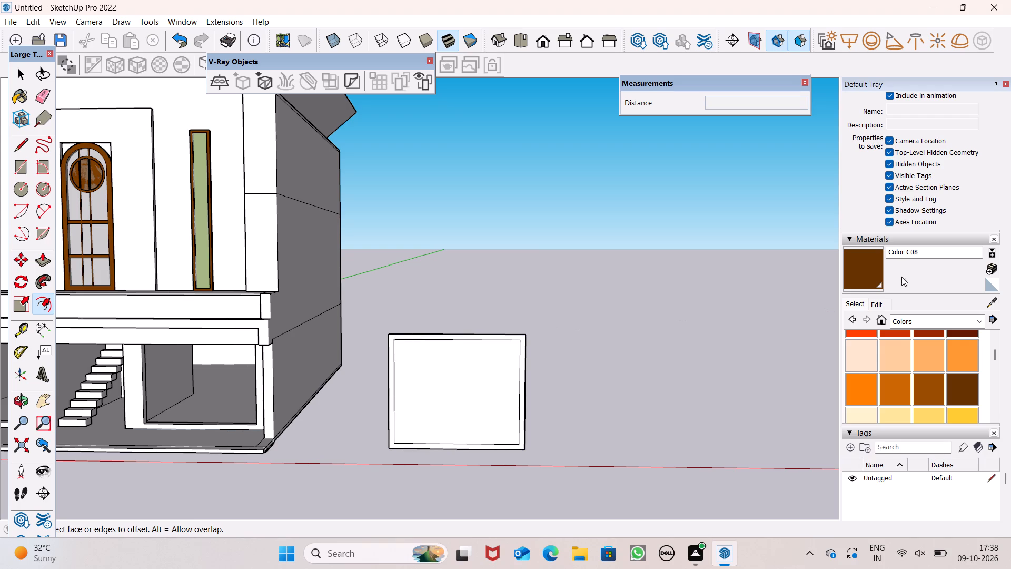
Paint the border face between the rectangle's outer and inner outlines with Color C08.
click(851, 275)
scroll(523, 362, up, 5)
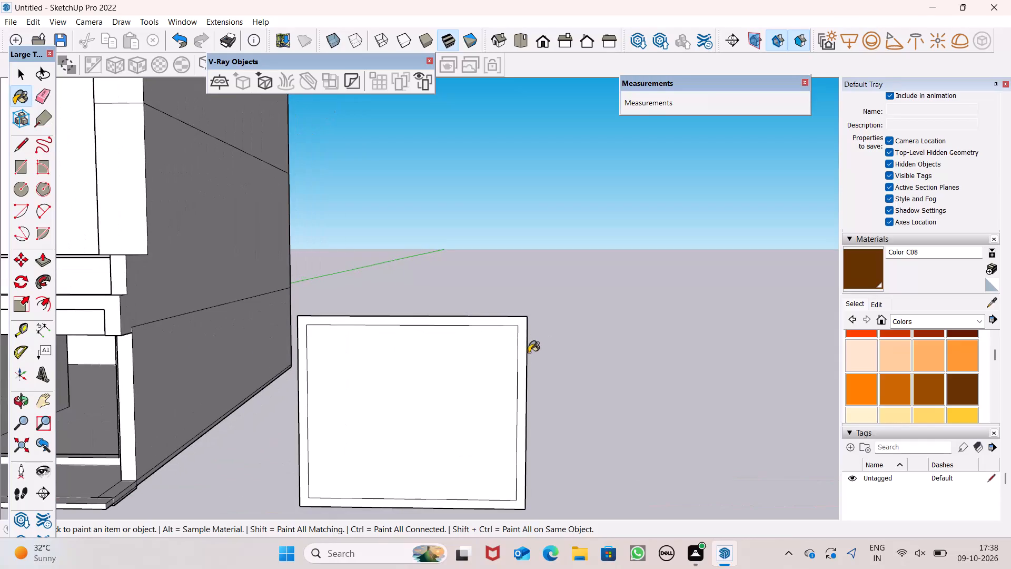
click(525, 352)
scroll(567, 323, down, 3)
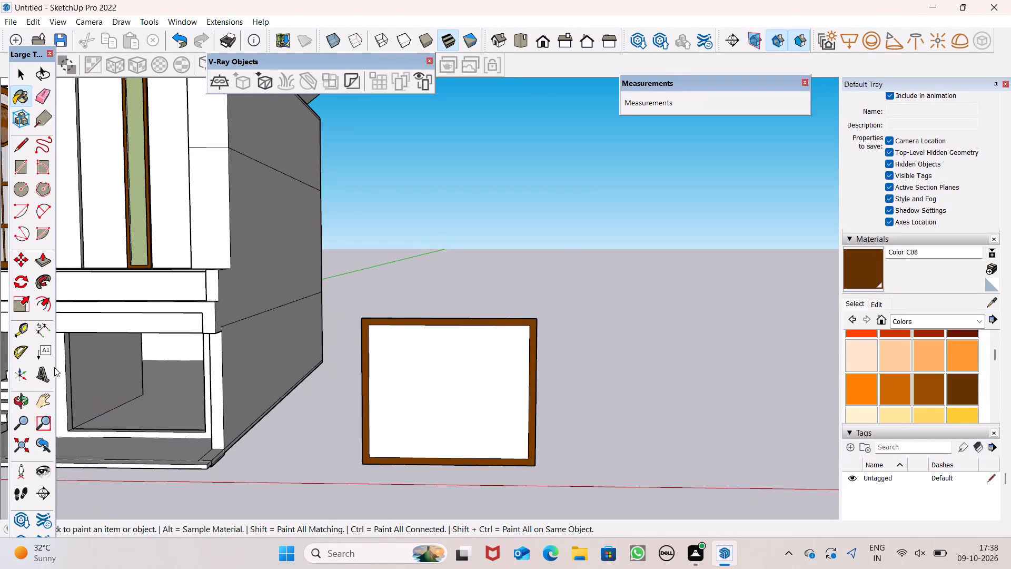
Extrude the rectangle's border 9" from its rear side with Push/Pull, leaving the inner panel in place.
click(22, 308)
click(45, 264)
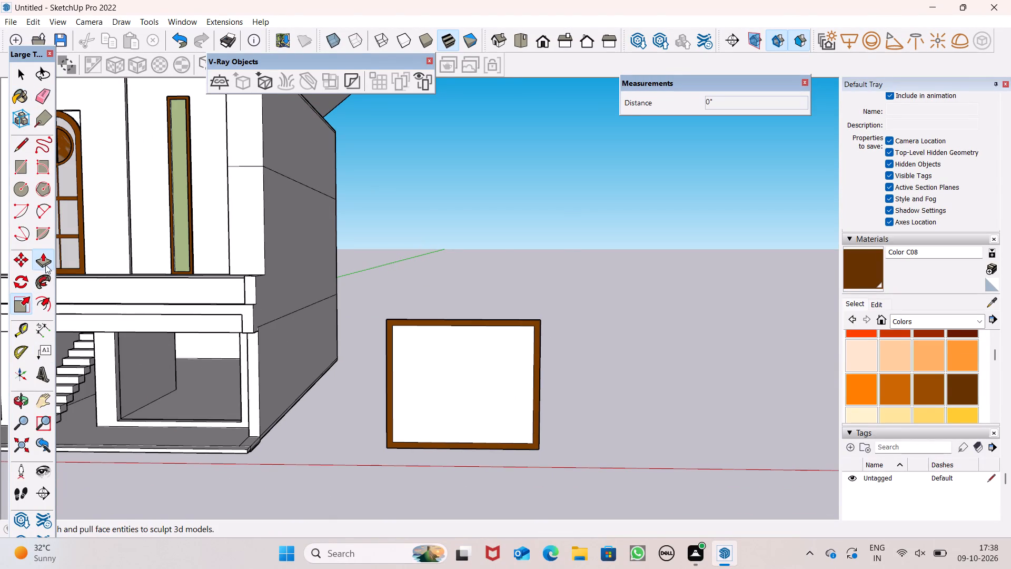
scroll(413, 431, up, 3)
scroll(691, 431, down, 5)
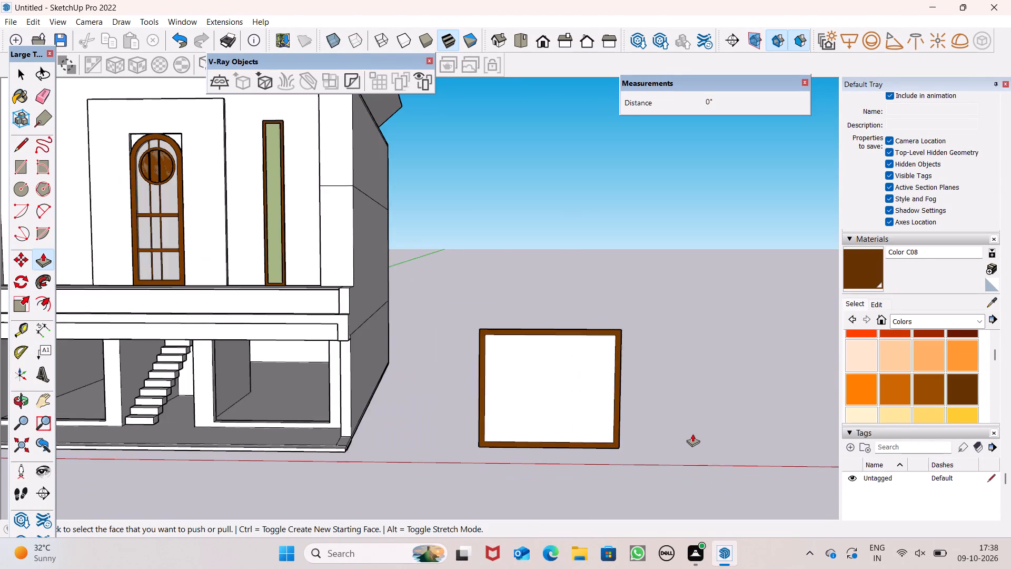
middle_drag(706, 440, 445, 477)
scroll(453, 388, down, 5)
middle_drag(478, 417, 183, 460)
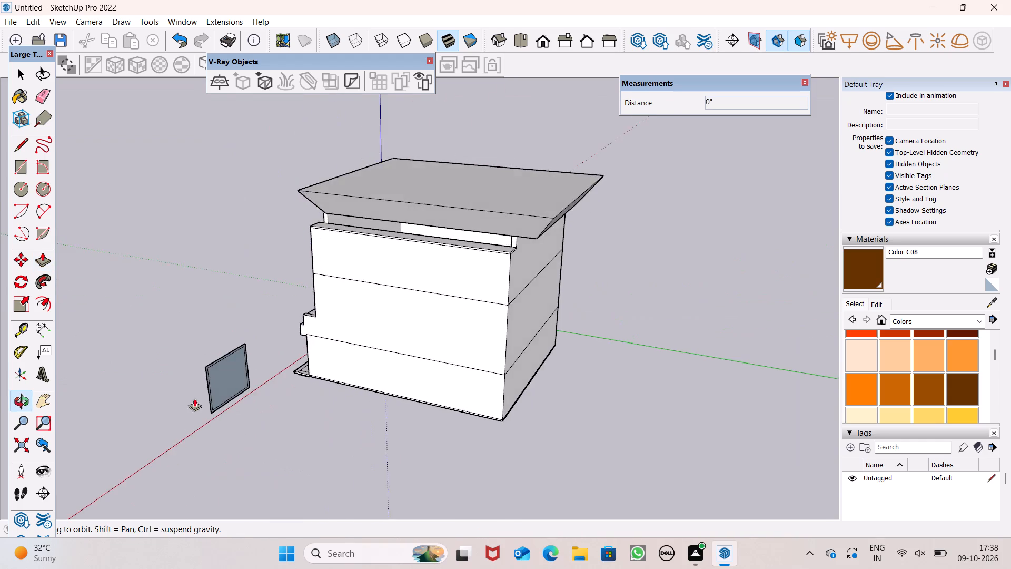
scroll(202, 386, up, 9)
scroll(211, 375, down, 1)
scroll(211, 375, up, 13)
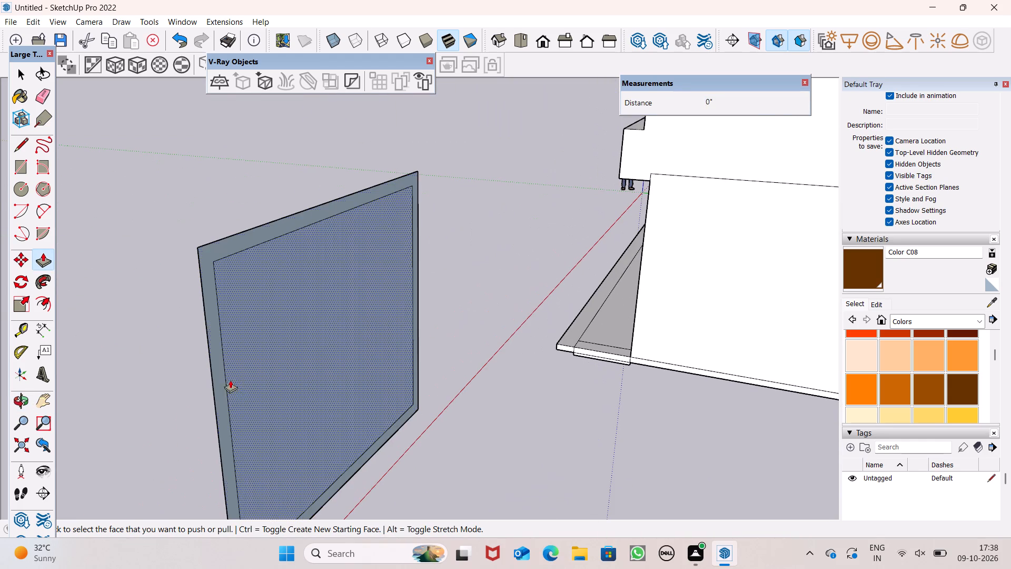
drag(221, 387, 239, 407)
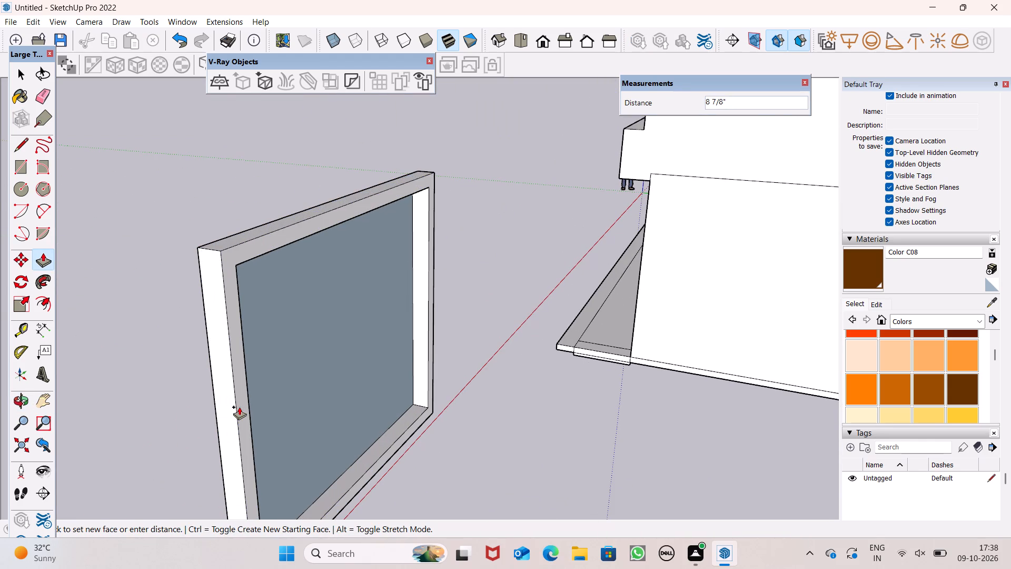
drag(239, 407, 243, 407)
key(9)
key(shift+quotedbl)
key(Return)
scroll(270, 377, down, 4)
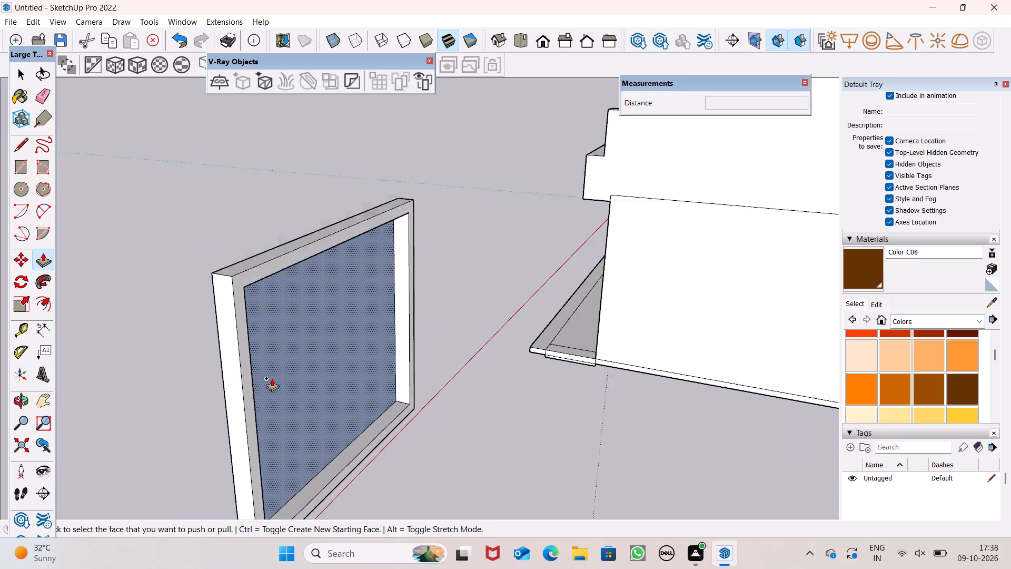
Paint the new frame's front border face, outer top face and outer side face with Color C08.
scroll(272, 378, down, 2)
middle_drag(336, 413, 661, 418)
scroll(588, 357, down, 3)
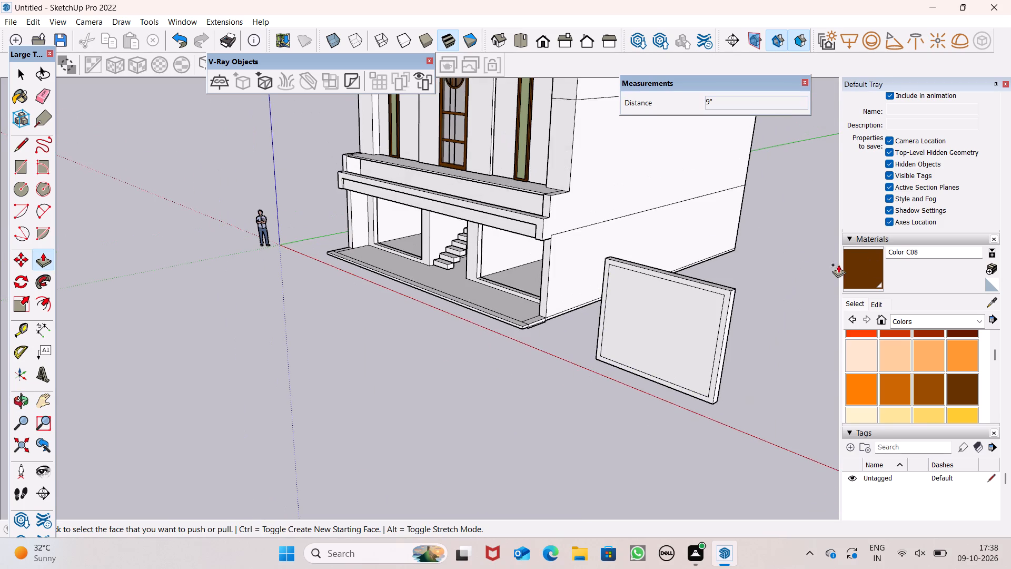
click(866, 262)
scroll(741, 291, up, 5)
scroll(647, 302, up, 3)
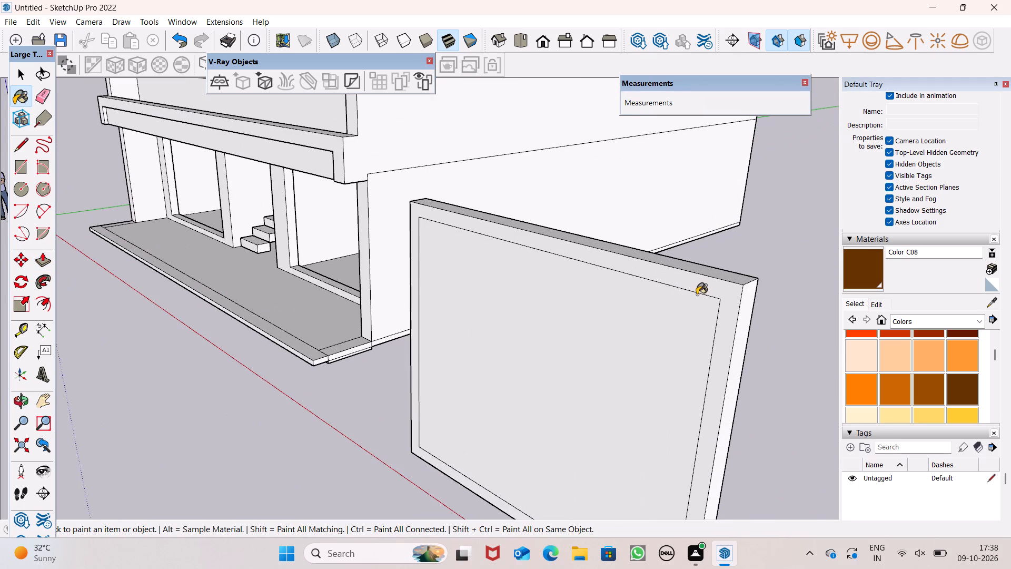
click(710, 295)
scroll(715, 295, down, 6)
middle_drag(722, 318, 628, 379)
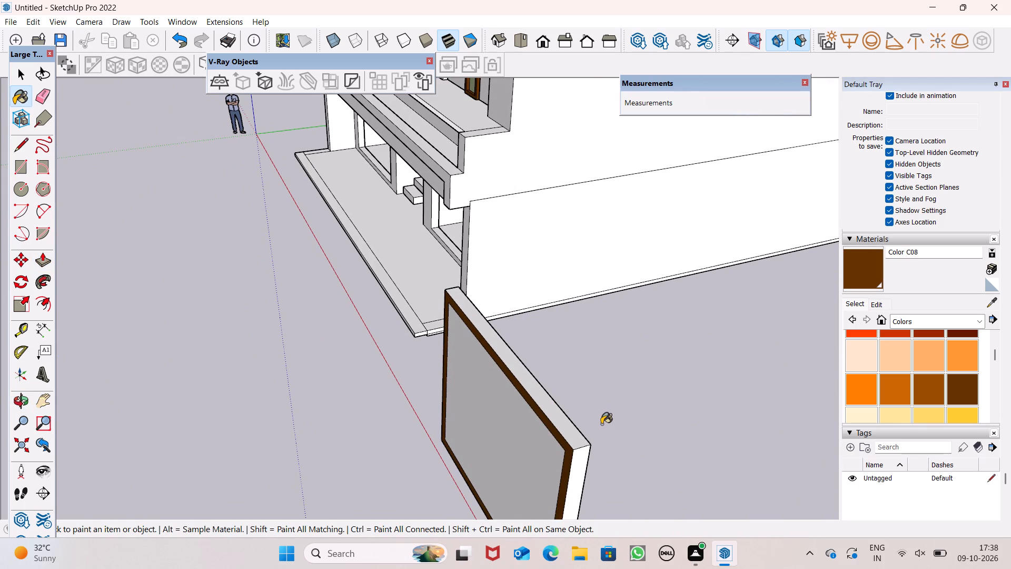
scroll(601, 424, up, 3)
click(544, 447)
drag(563, 490, 563, 485)
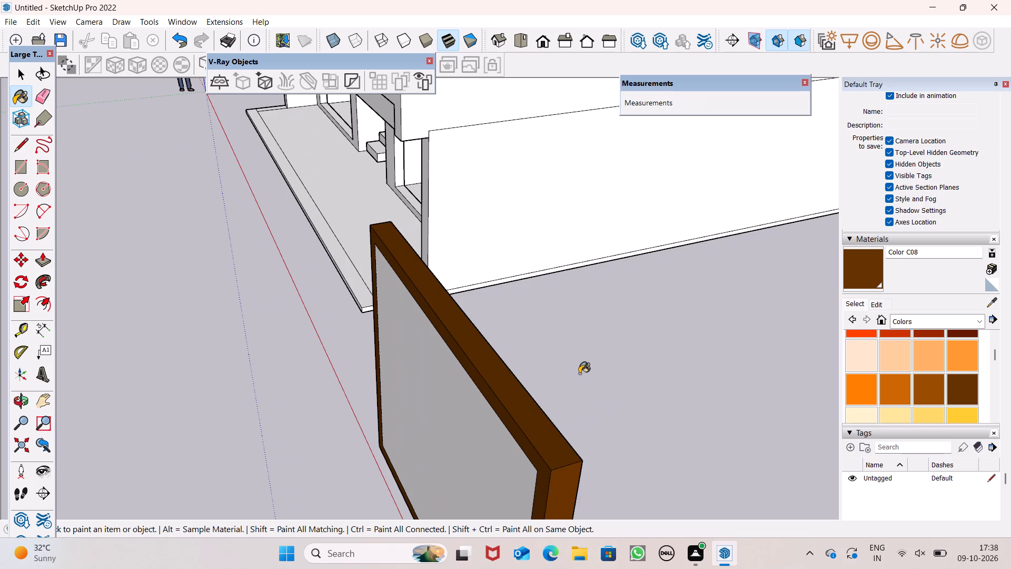
Paint the rear recess's inner side and bottom faces and the frame's rear border face with Color C08.
scroll(579, 374, down, 5)
middle_drag(587, 400, 266, 392)
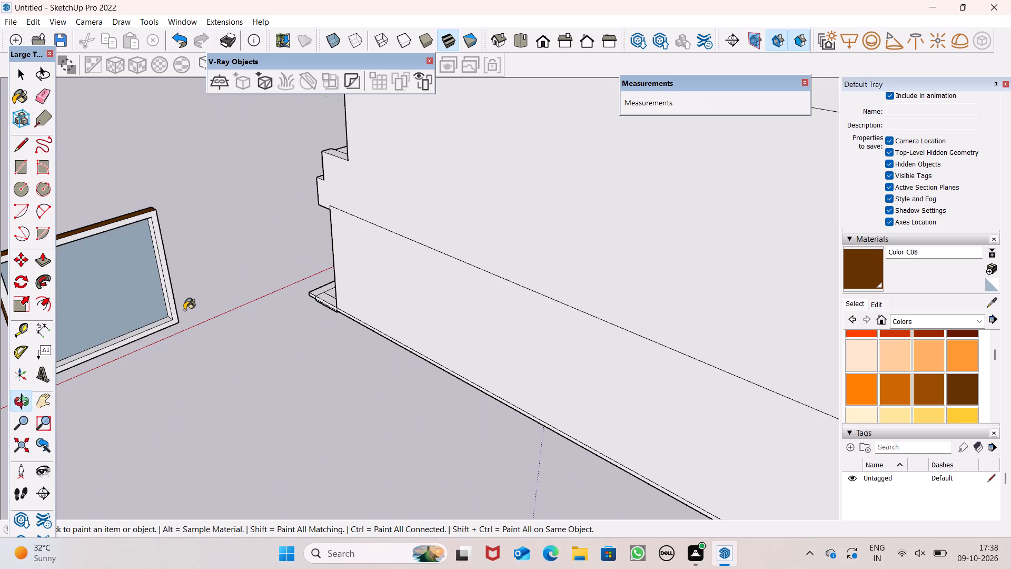
scroll(181, 311, up, 13)
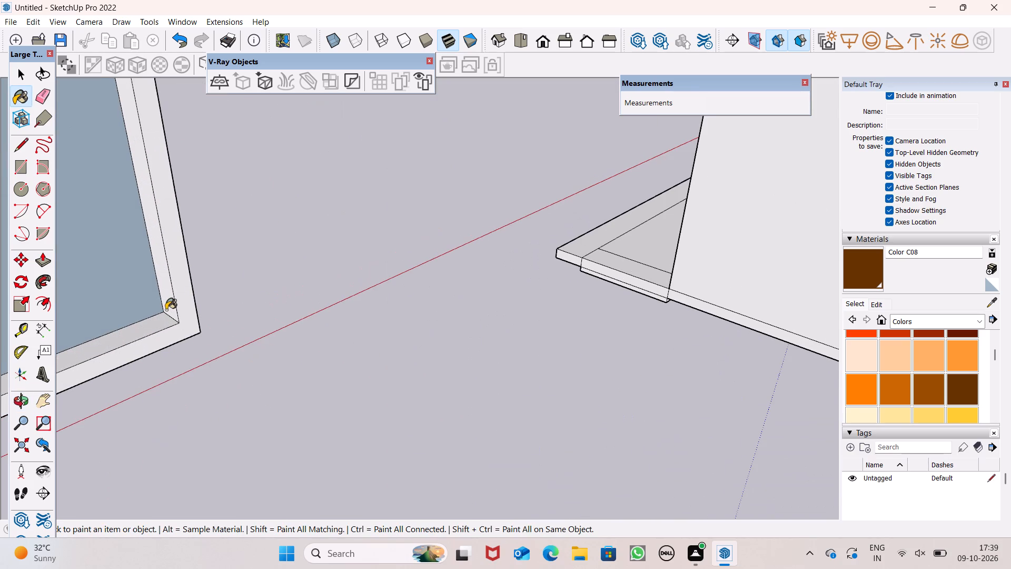
click(166, 310)
click(166, 321)
click(182, 322)
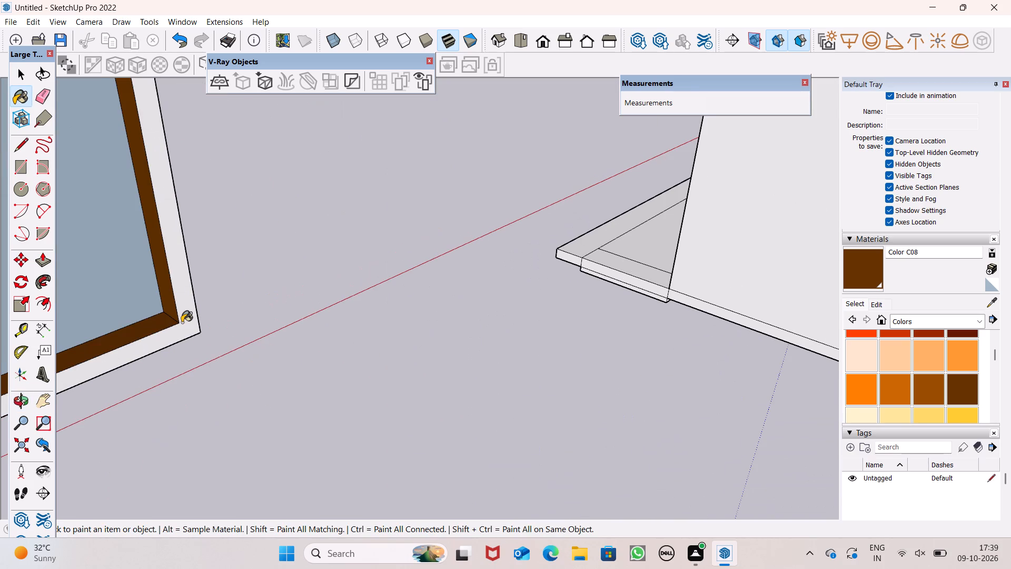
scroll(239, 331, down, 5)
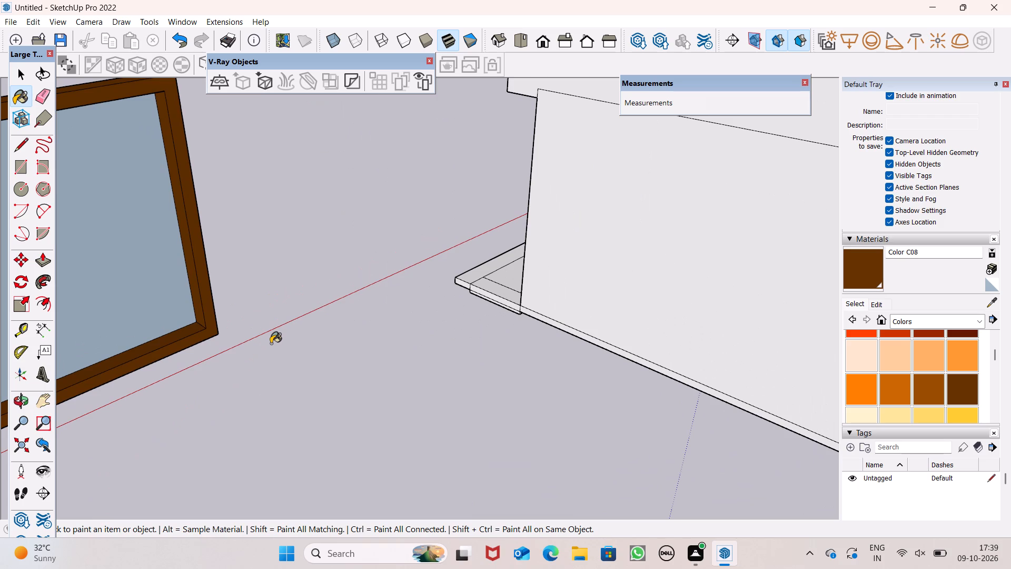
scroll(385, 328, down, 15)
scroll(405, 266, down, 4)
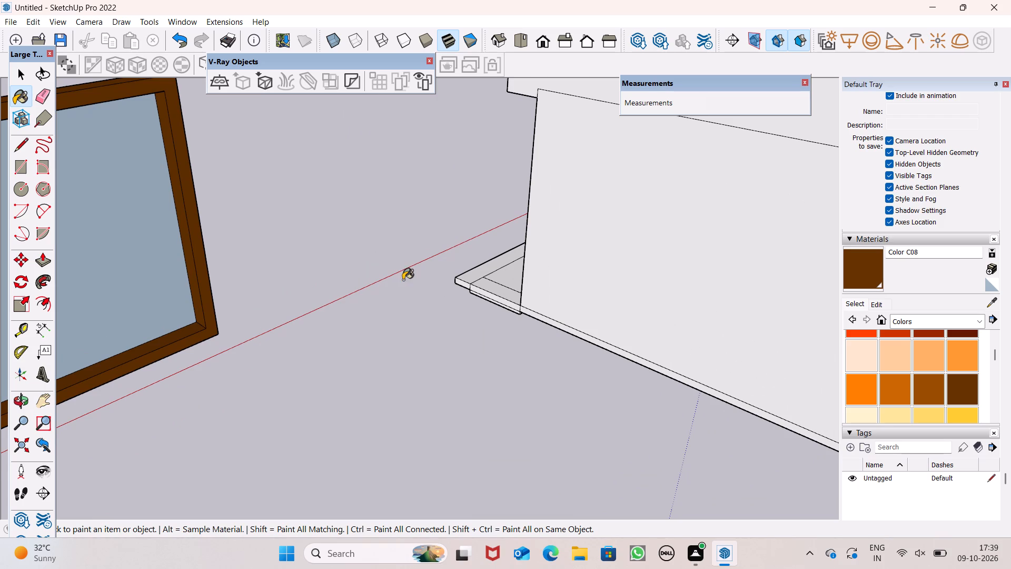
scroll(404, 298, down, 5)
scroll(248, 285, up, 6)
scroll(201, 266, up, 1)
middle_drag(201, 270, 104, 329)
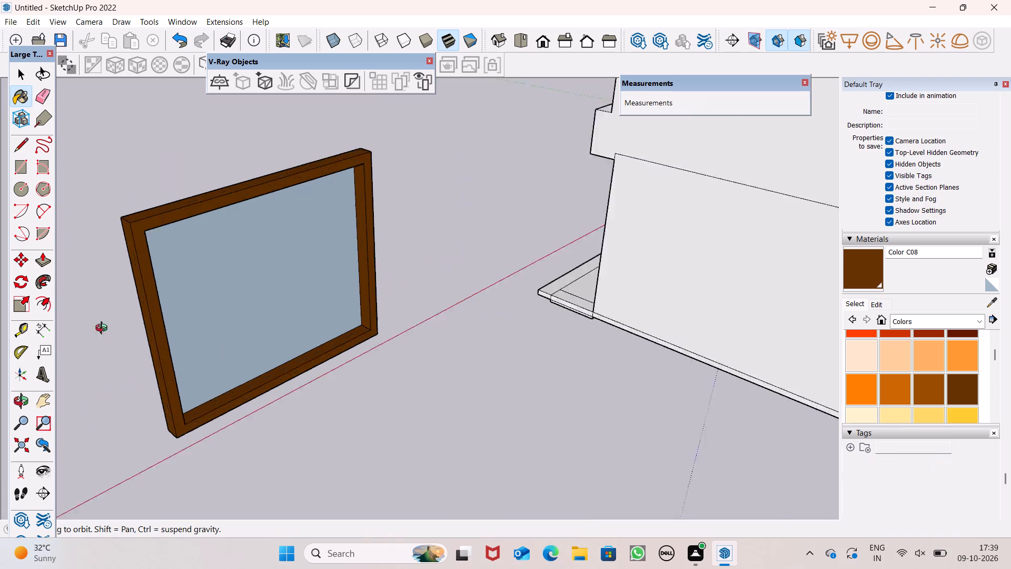
Paint the rear recess's remaining unpainted inner side face and inner top face with Color C08.
middle_drag(104, 329, 0, 330)
scroll(55, 284, up, 6)
scroll(112, 243, up, 5)
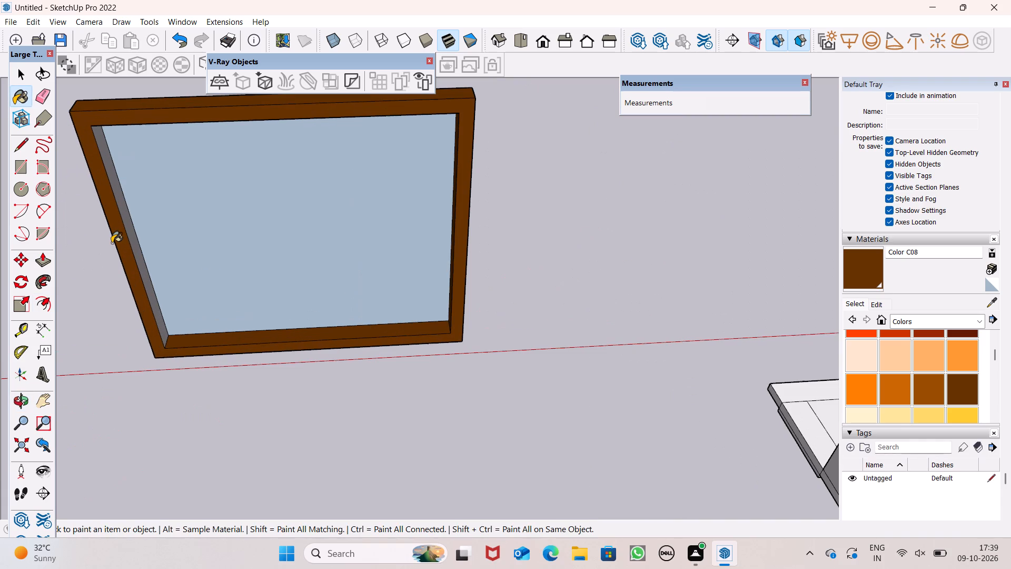
scroll(112, 243, up, 3)
click(150, 224)
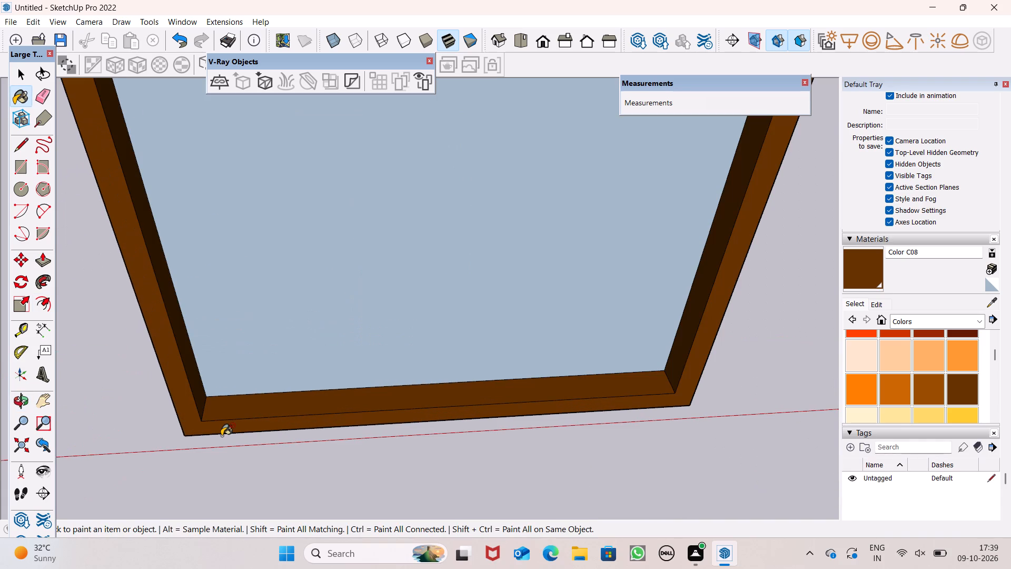
scroll(201, 383, down, 5)
scroll(253, 449, down, 2)
middle_drag(273, 342, 346, 47)
scroll(370, 124, up, 1)
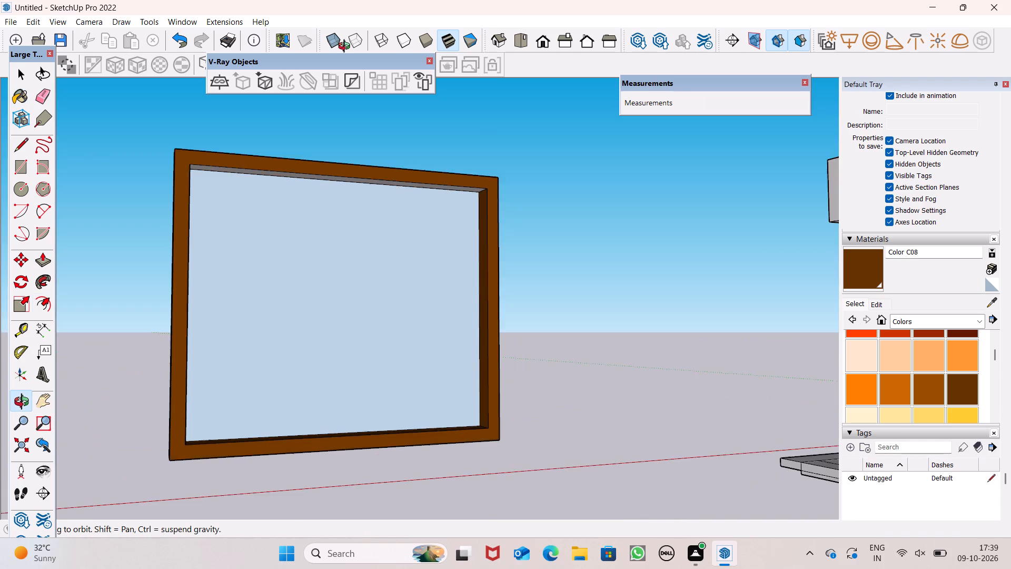
middle_drag(346, 47, 349, 47)
scroll(359, 172, up, 9)
click(382, 184)
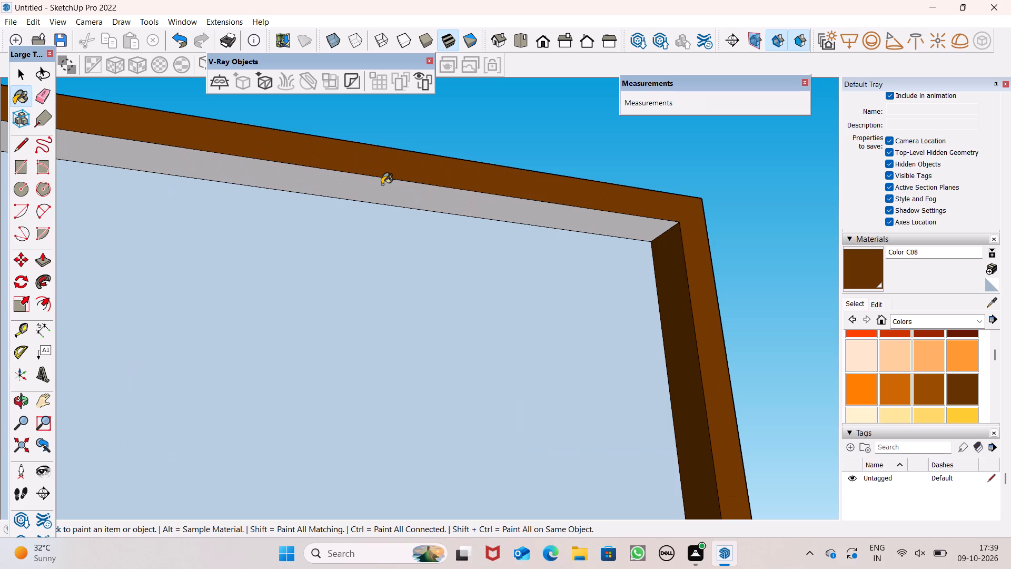
Paint the window's inner panel with Translucent Glass Gray from the Glass and Mirrors collection, keeping the frame brown.
scroll(395, 213, down, 5)
scroll(543, 278, down, 1)
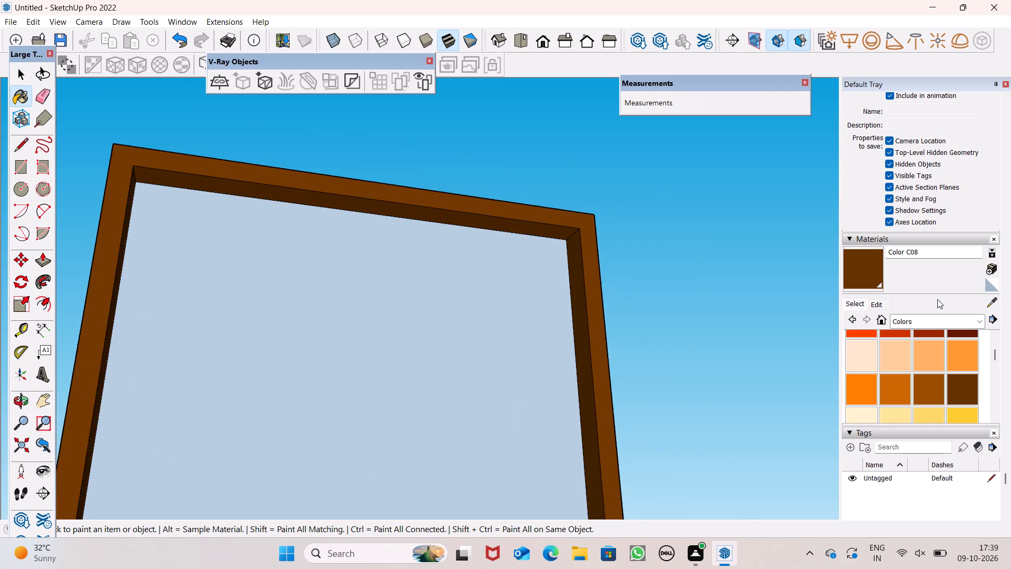
click(978, 322)
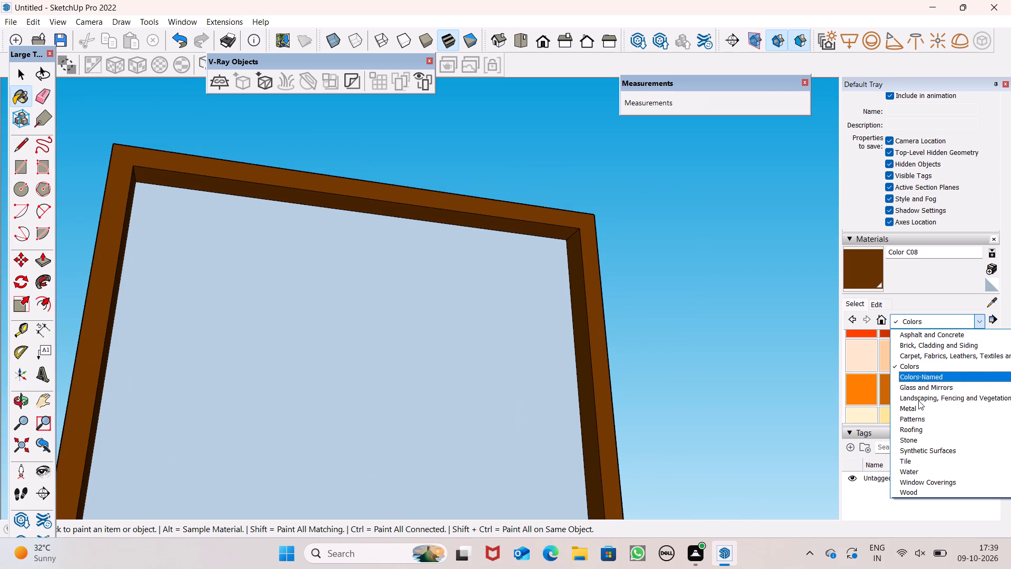
click(936, 385)
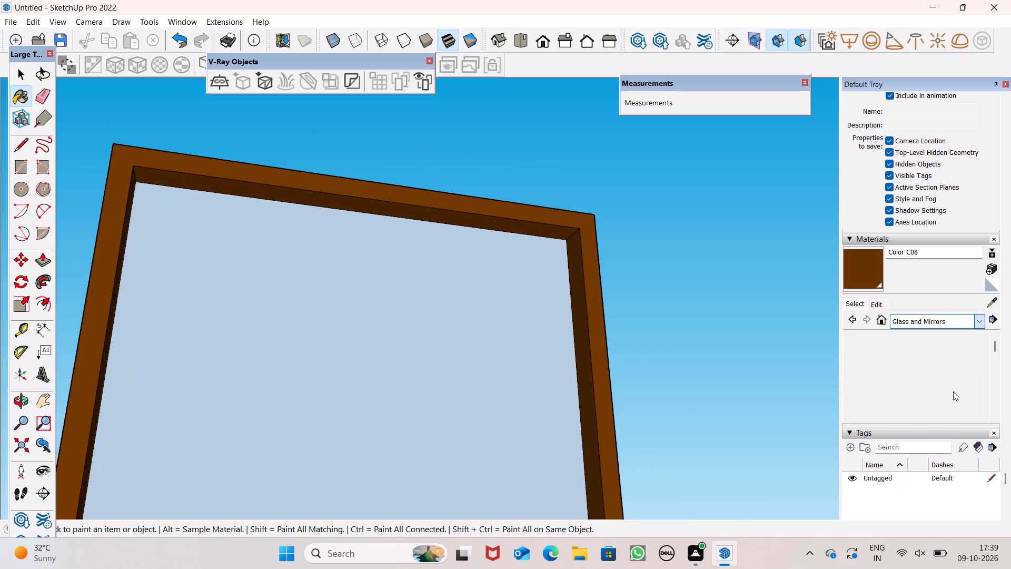
click(954, 388)
click(599, 373)
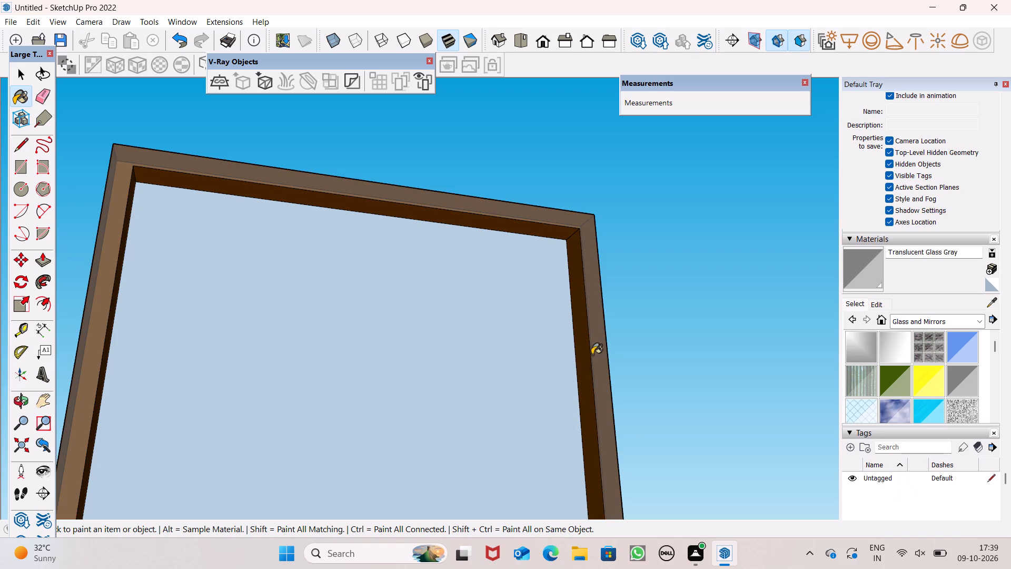
key(ctrl+z)
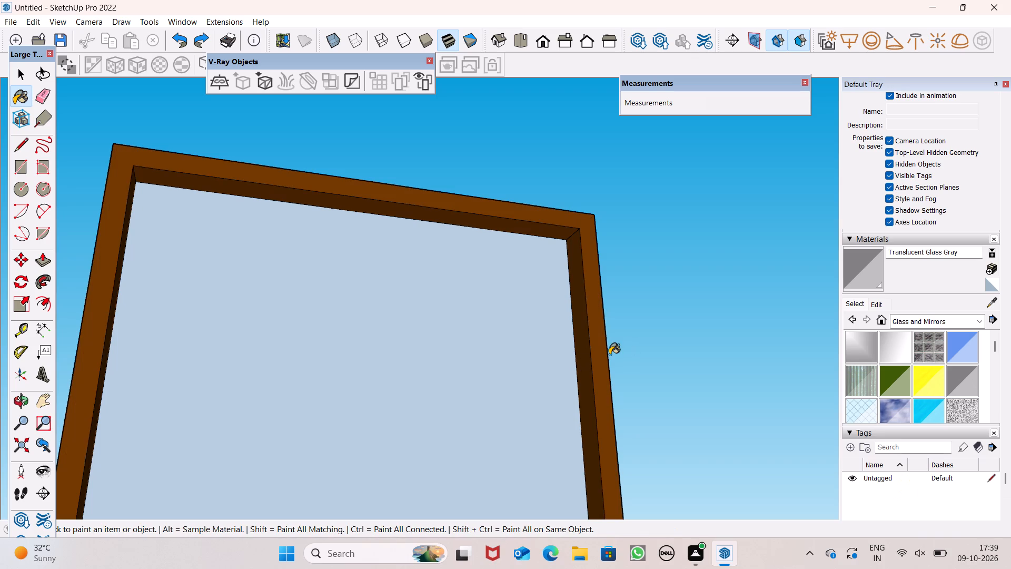
click(498, 362)
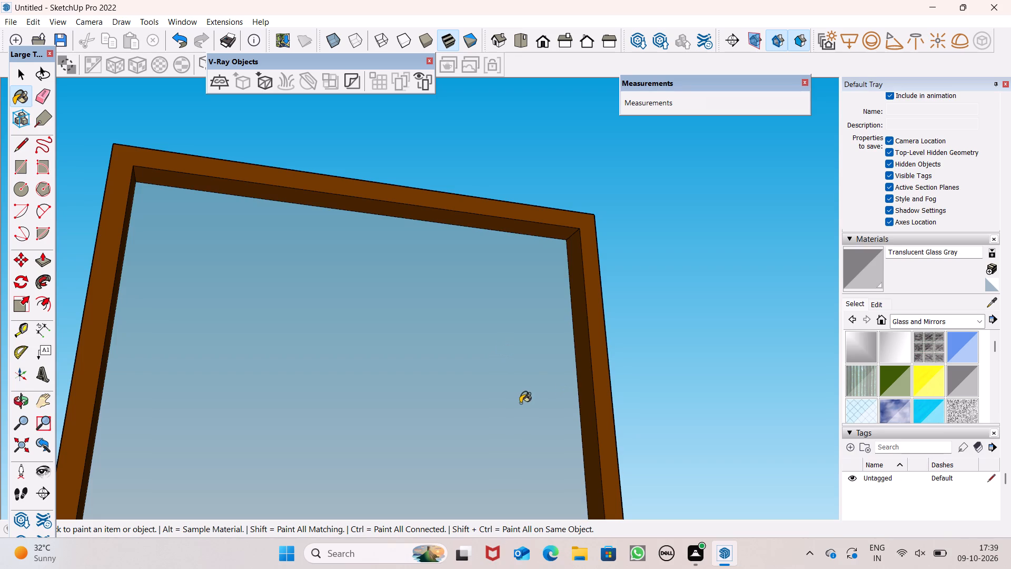
scroll(508, 361, down, 10)
key(space)
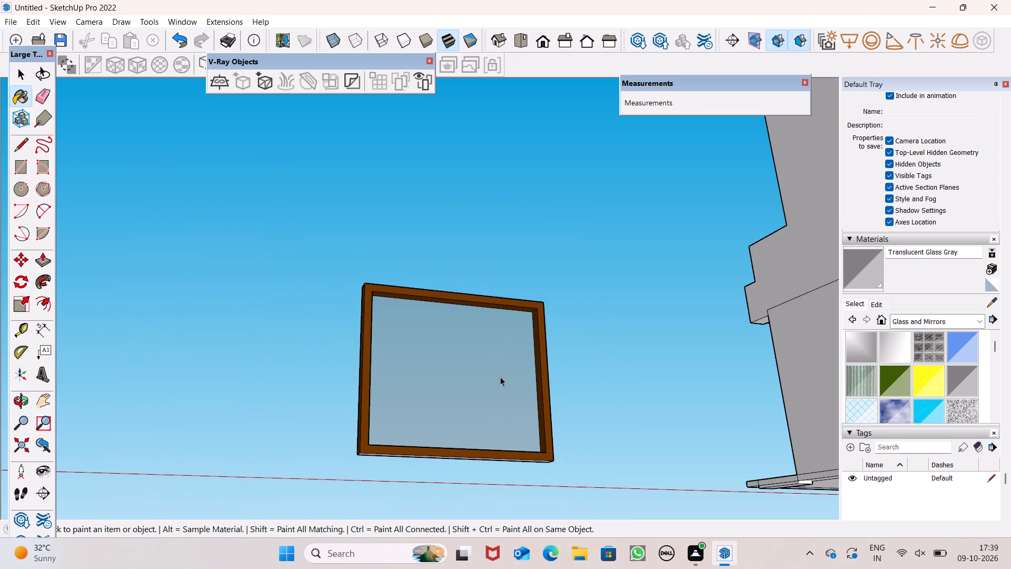
Select all connected geometry of the freestanding brown-framed window and make it a group.
scroll(466, 379, down, 3)
middle_drag(470, 419, 829, 521)
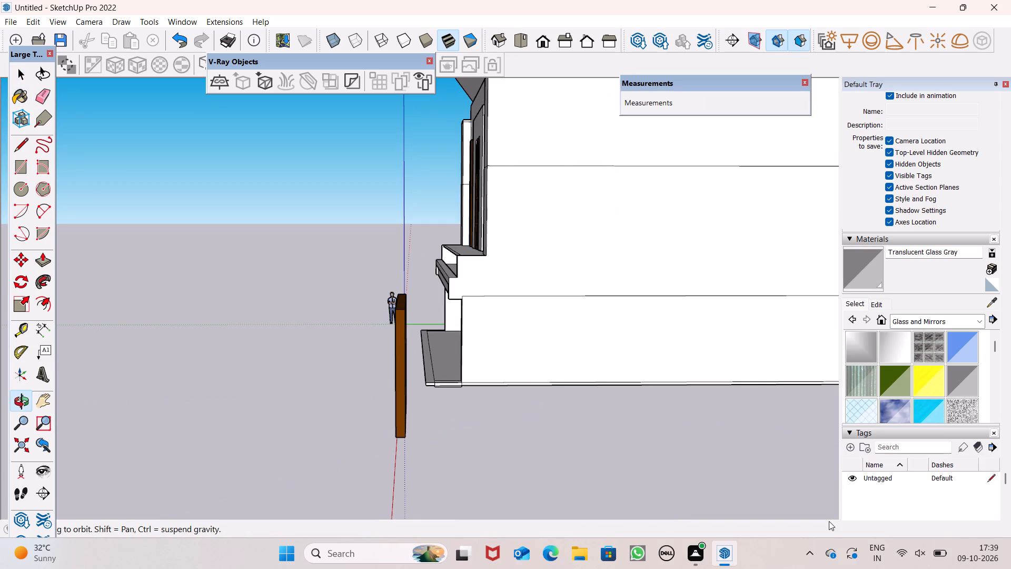
middle_drag(829, 521, 839, 543)
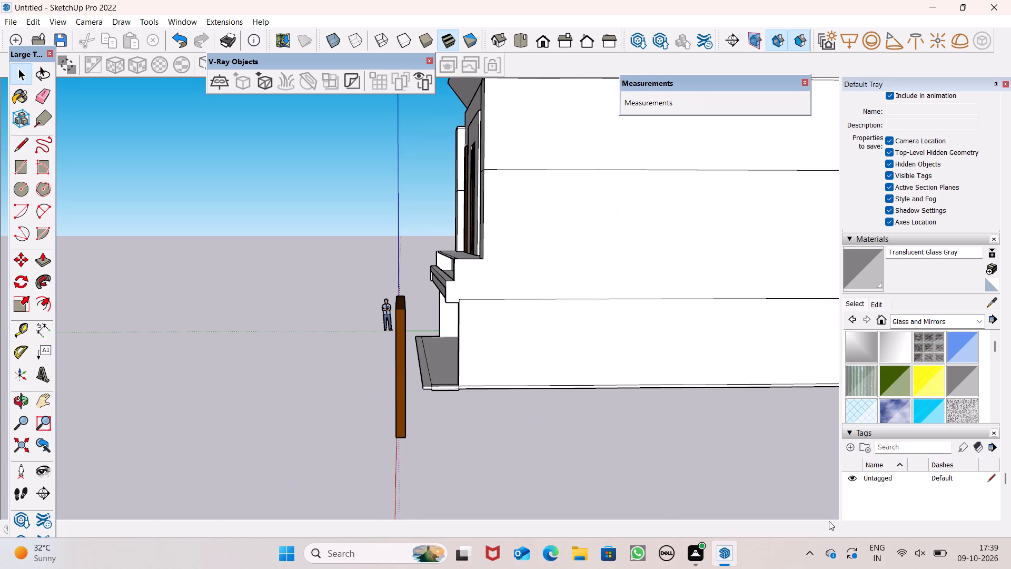
scroll(562, 431, up, 1)
middle_drag(544, 439, 834, 446)
scroll(834, 446, up, 1)
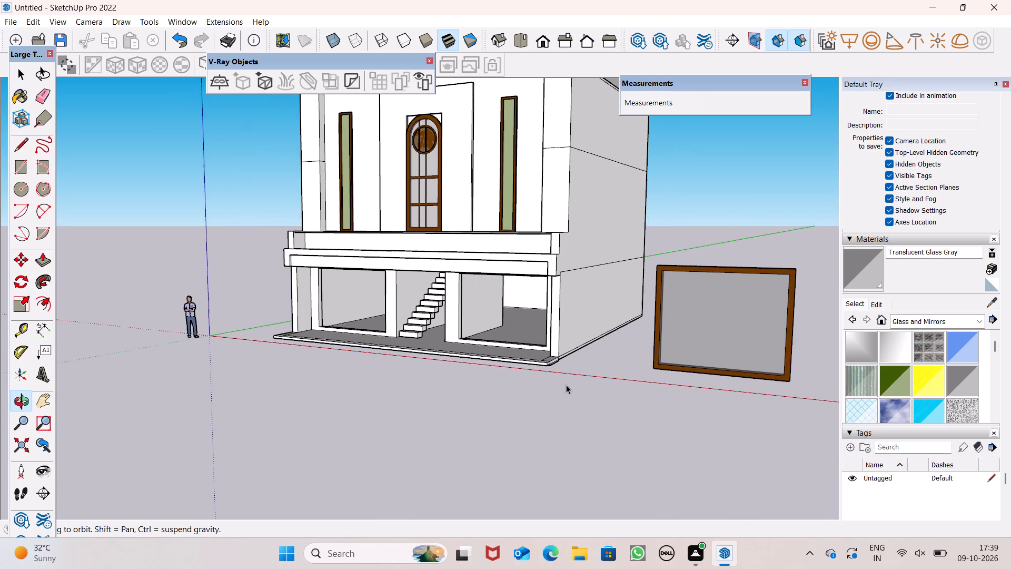
scroll(462, 325, down, 1)
scroll(507, 356, down, 2)
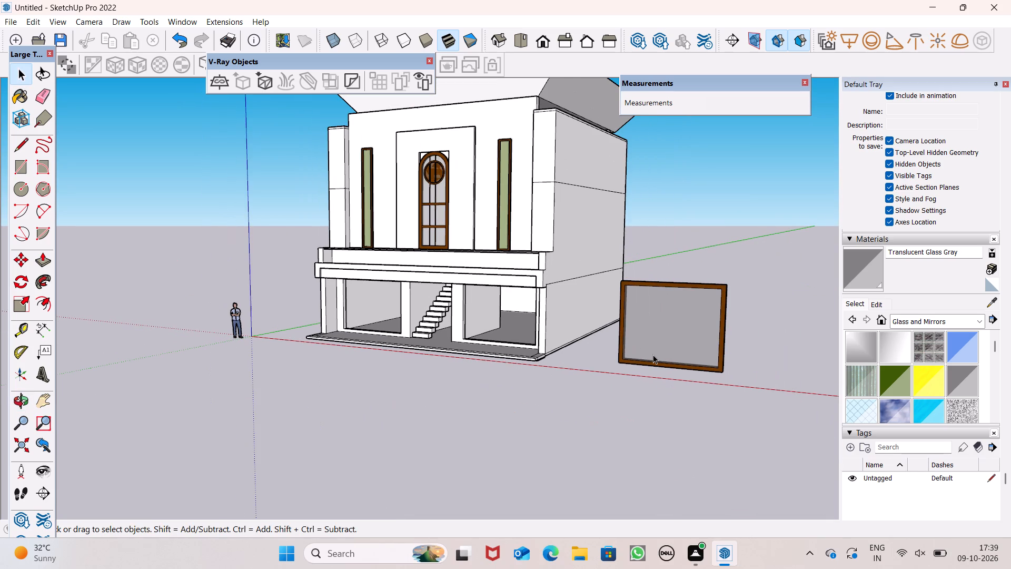
middle_drag(679, 346, 744, 358)
scroll(744, 358, up, 3)
scroll(750, 346, down, 1)
scroll(749, 344, up, 2)
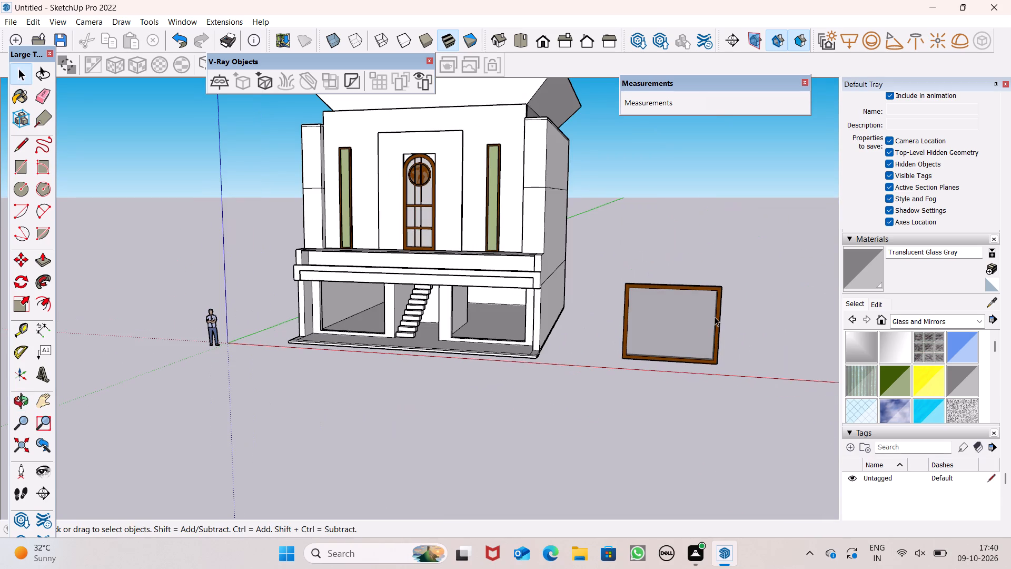
scroll(715, 317, up, 2)
middle_drag(715, 326, 745, 337)
scroll(745, 337, up, 5)
triple_click(635, 333)
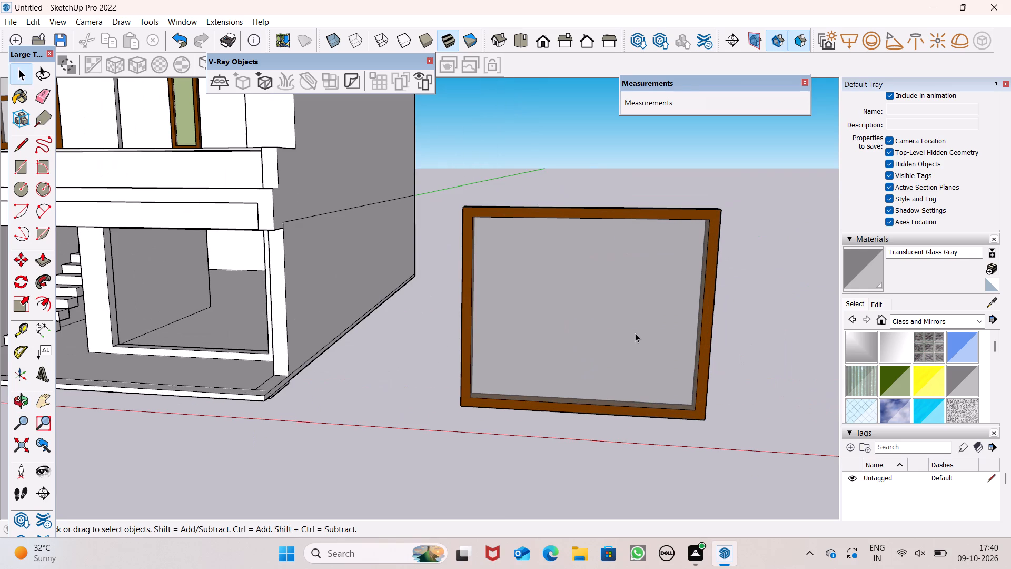
click(632, 333)
right_click(680, 332)
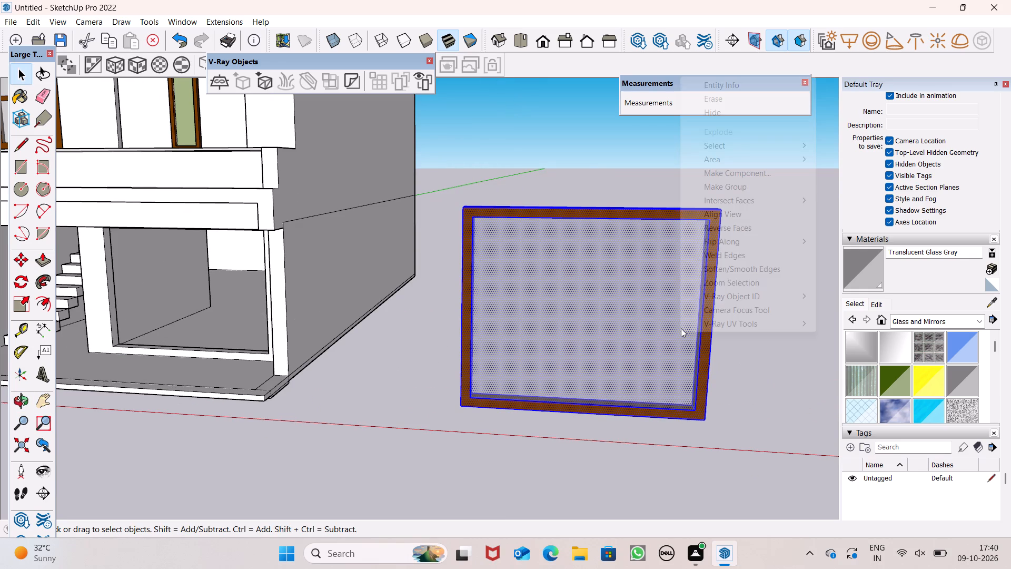
click(735, 193)
Move the window group about 27' 10 1/2" to the ground-floor opening beside the stairs, nearest the building's outer corner.
scroll(689, 287, down, 1)
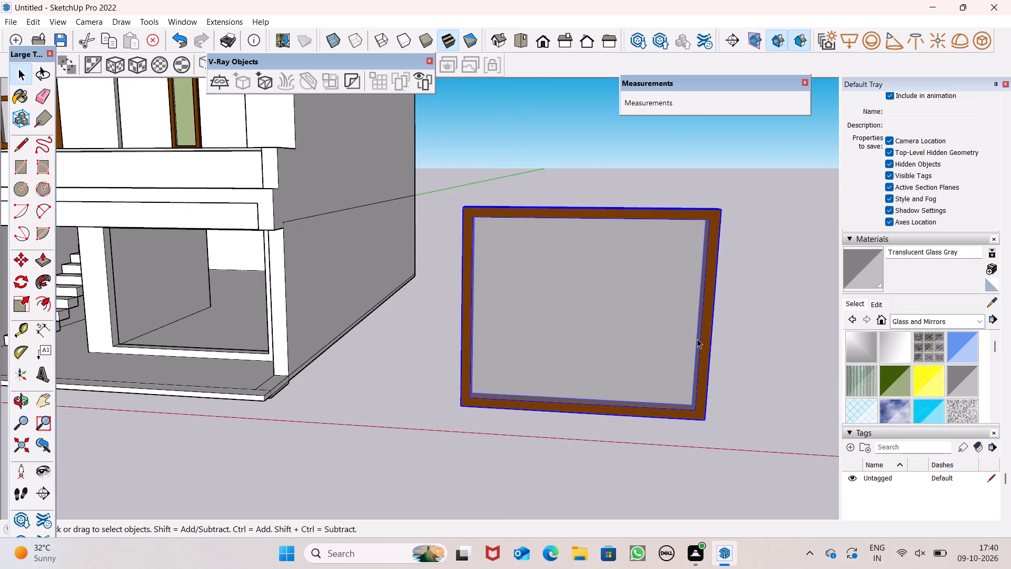
key(m)
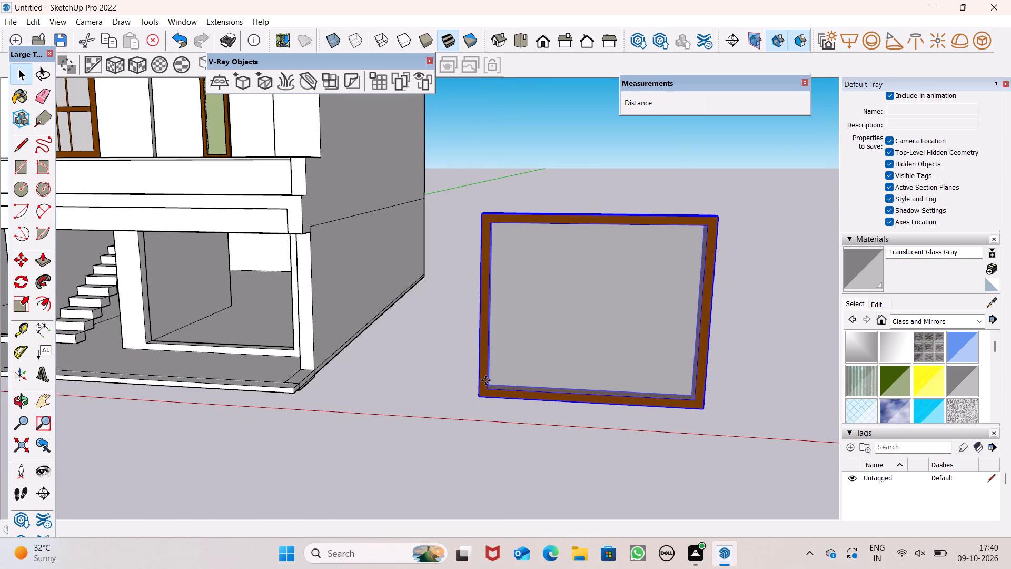
key(Return)
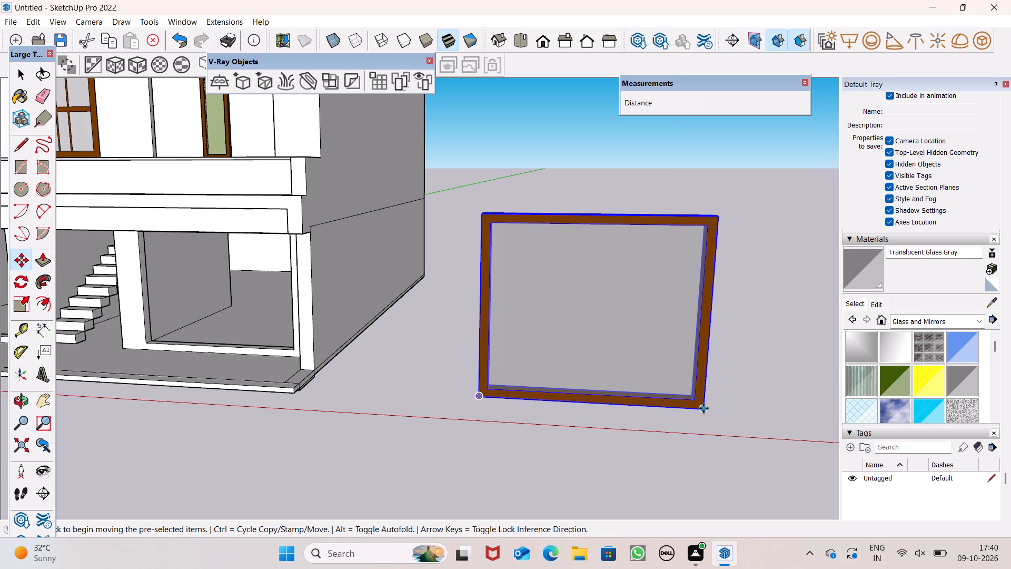
drag(703, 408, 257, 361)
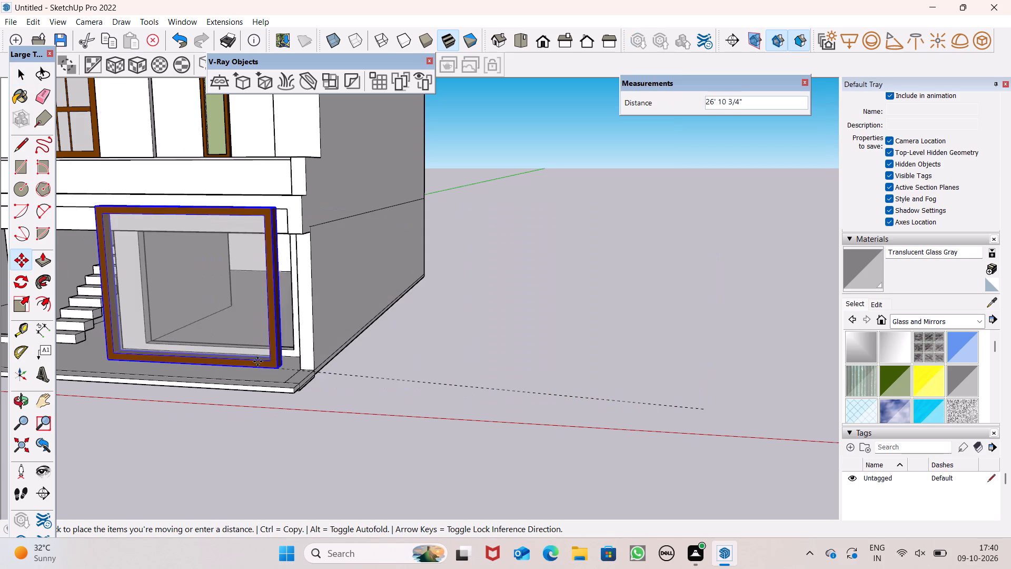
drag(257, 361, 257, 361)
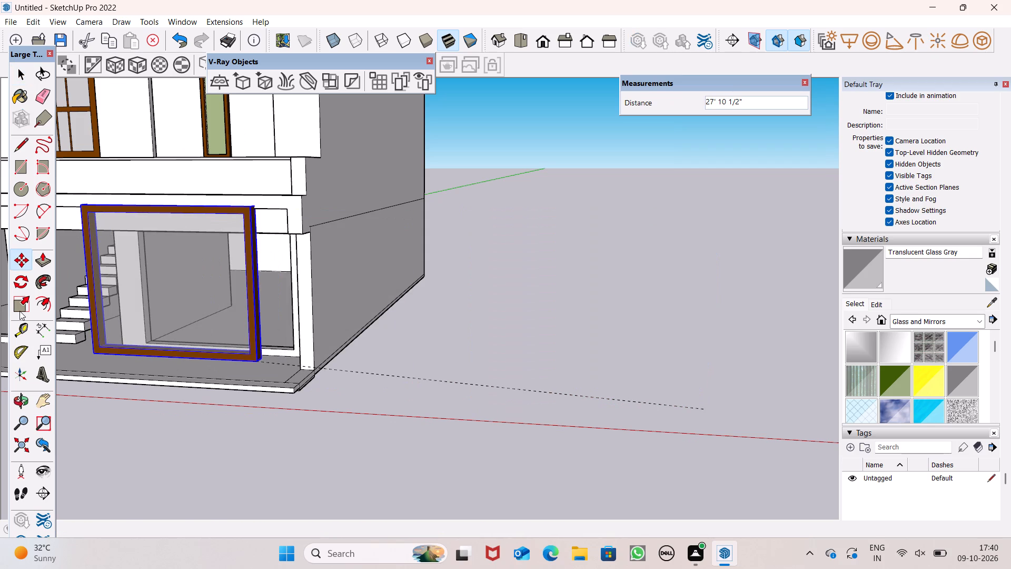
Scale the window group uniformly to about 0.74 from its upper corner, keeping the opposite lower corner fixed.
click(20, 311)
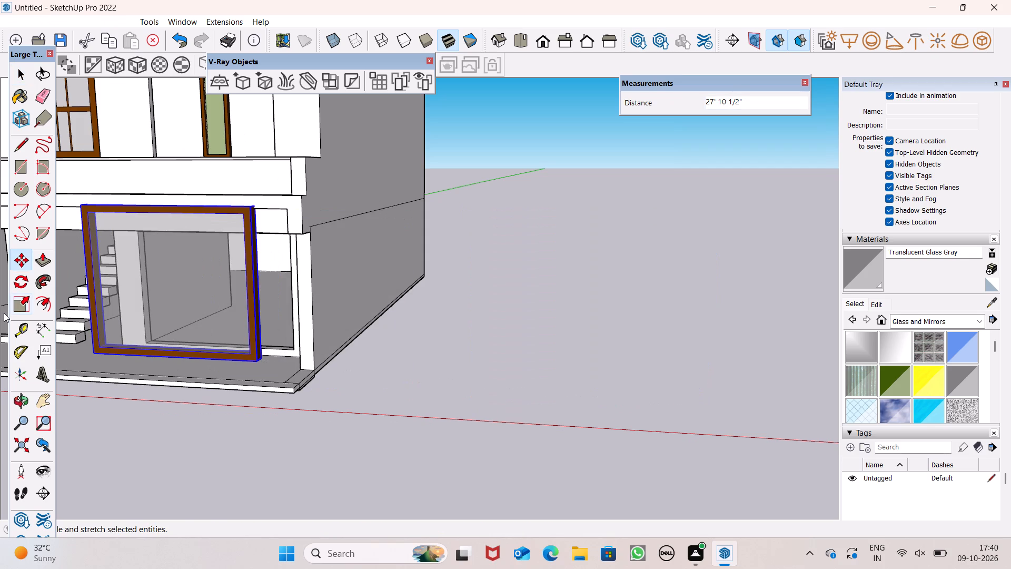
click(16, 308)
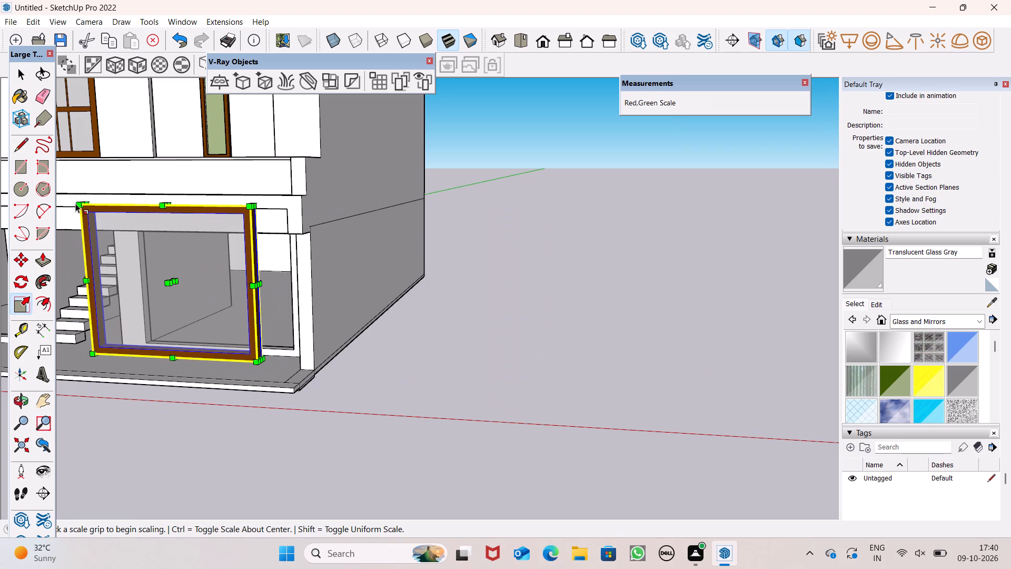
drag(75, 203, 106, 258)
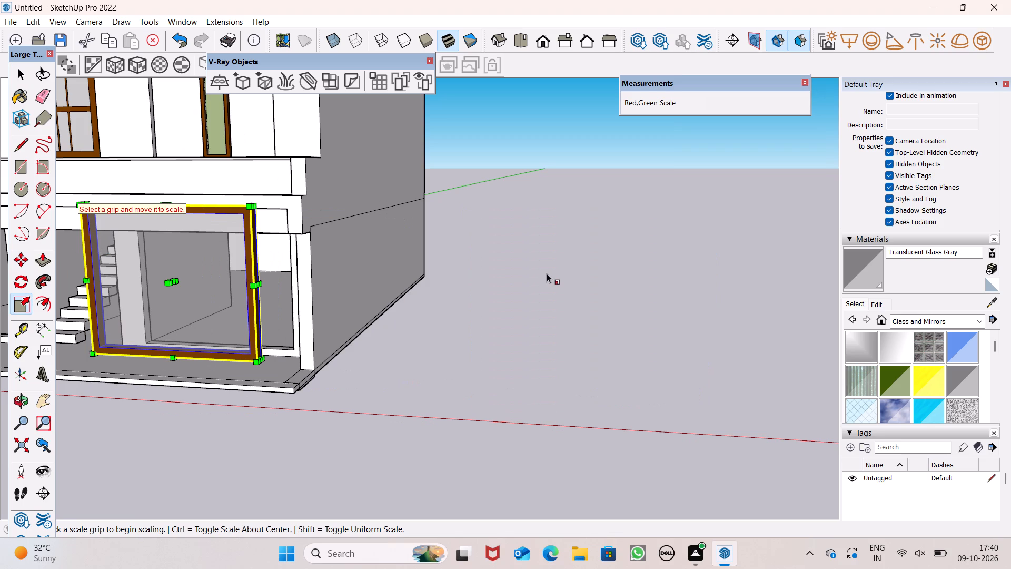
scroll(554, 316, down, 5)
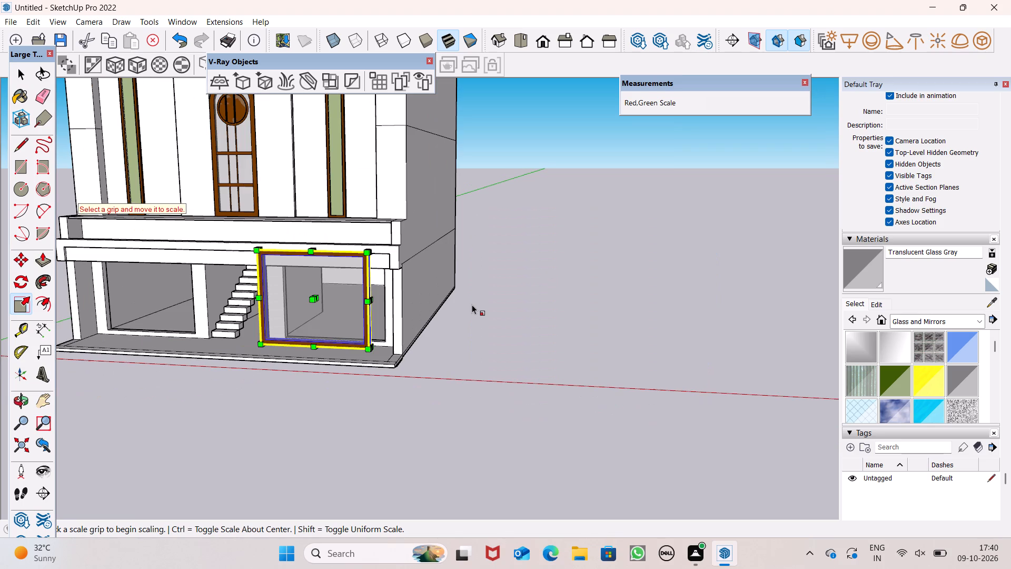
scroll(471, 305, up, 6)
scroll(496, 286, down, 2)
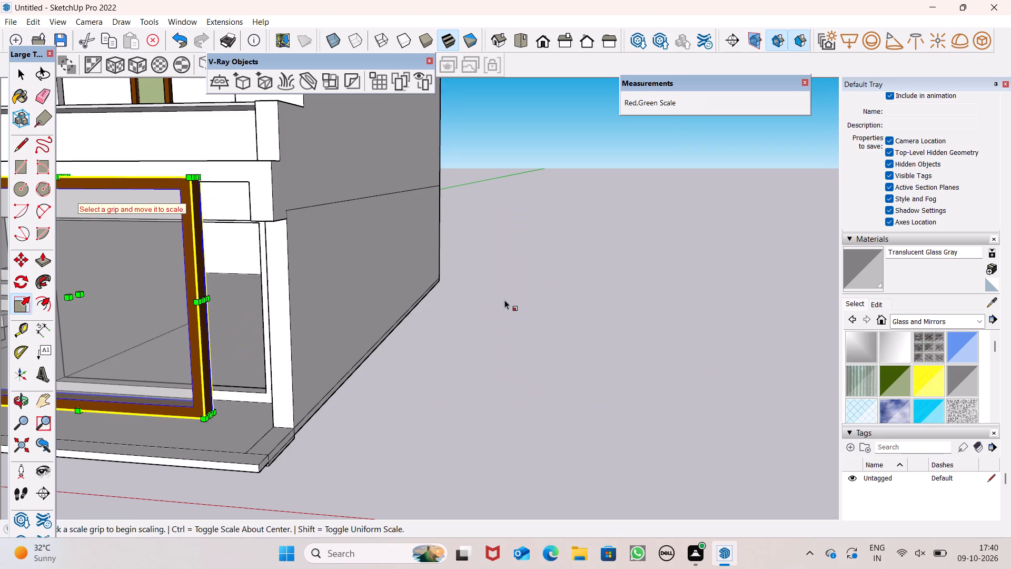
scroll(504, 300, down, 4)
middle_drag(534, 308, 617, 296)
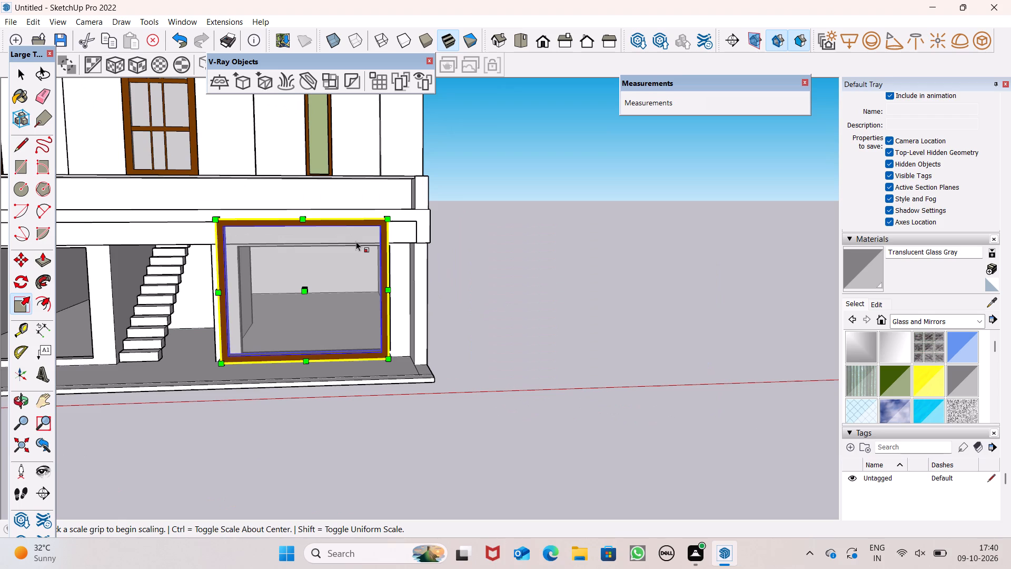
scroll(356, 241, up, 4)
drag(142, 208, 183, 290)
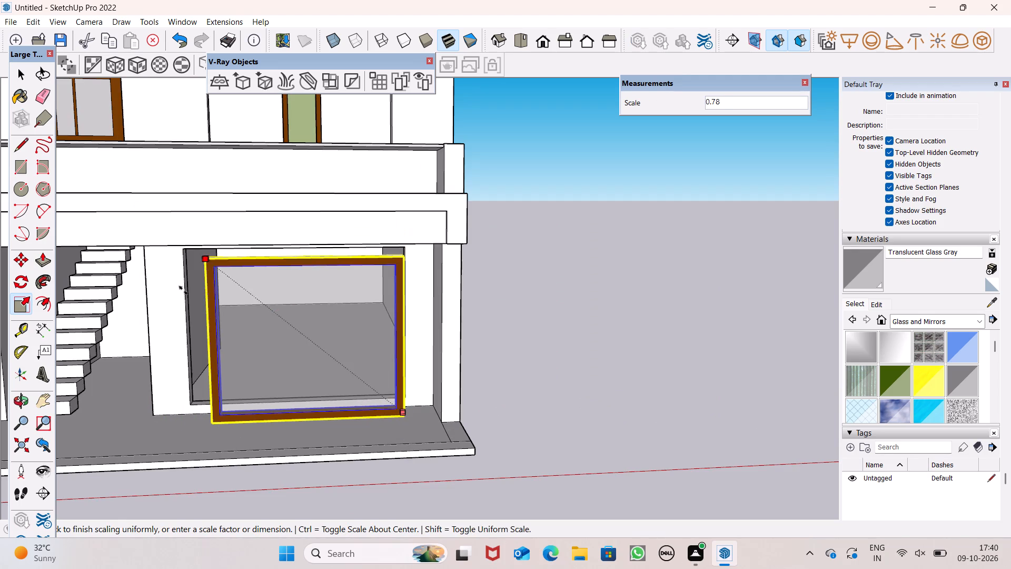
drag(183, 290, 187, 299)
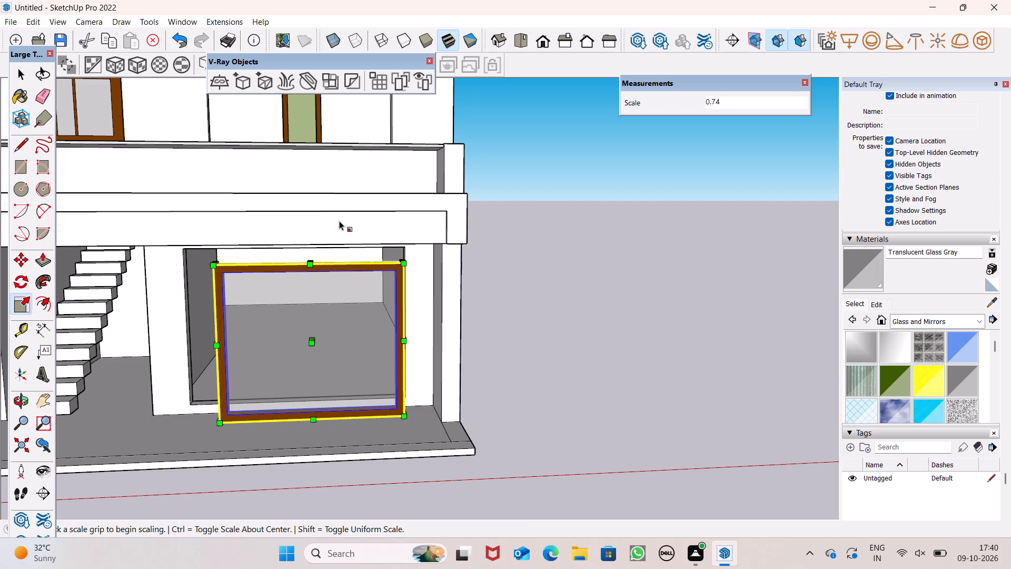
key(space)
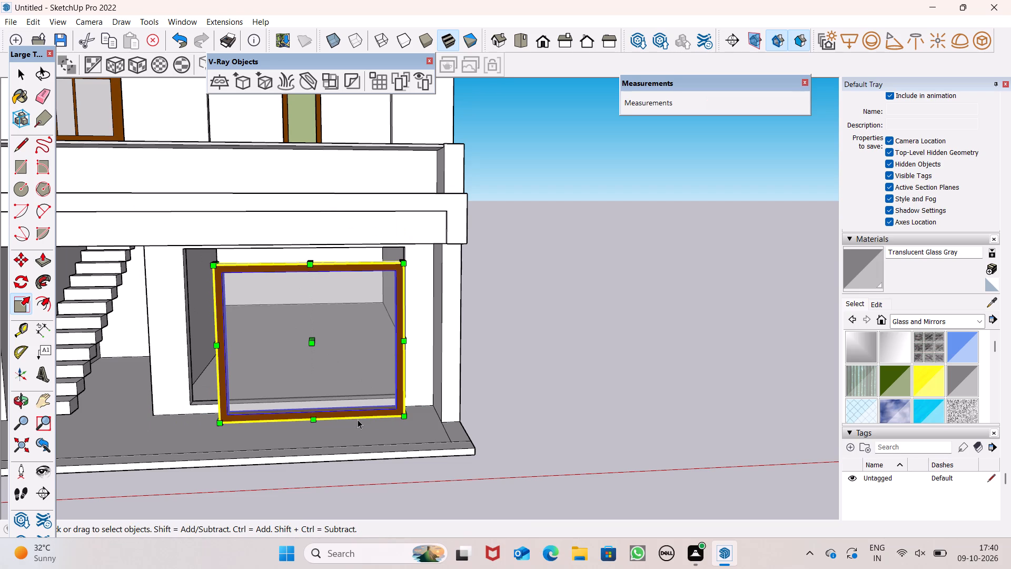
Move the window group so its lower outer corner meets the lower outer corner of the ground-floor opening.
scroll(358, 419, up, 8)
middle_drag(428, 388, 353, 442)
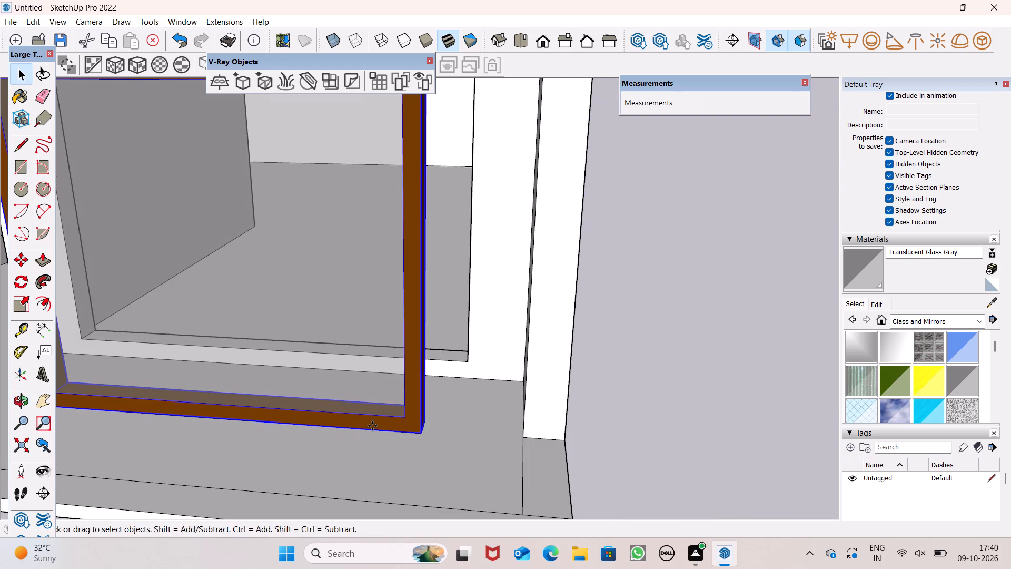
key(m)
key(Return)
drag(418, 434, 418, 423)
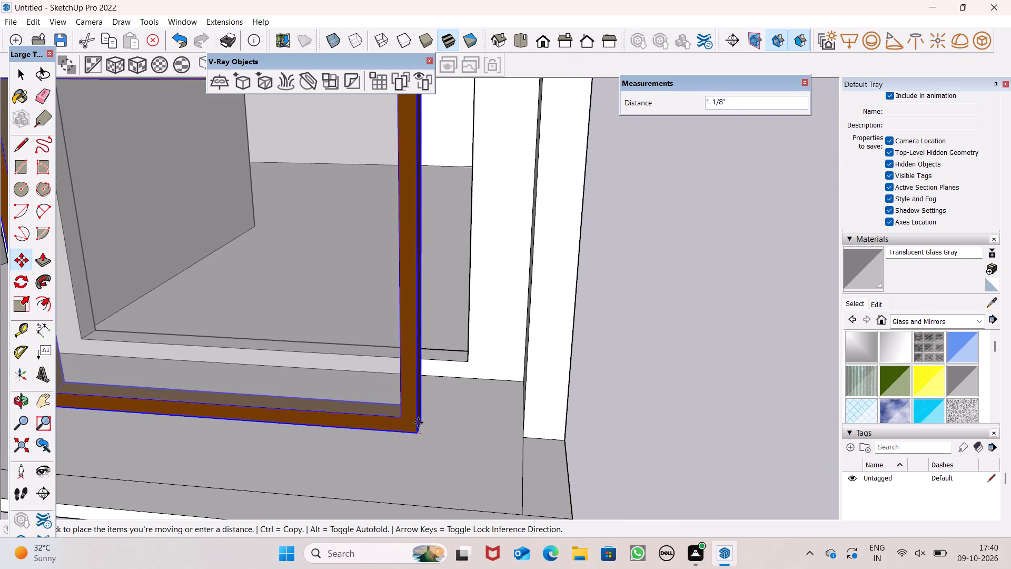
drag(418, 423, 472, 361)
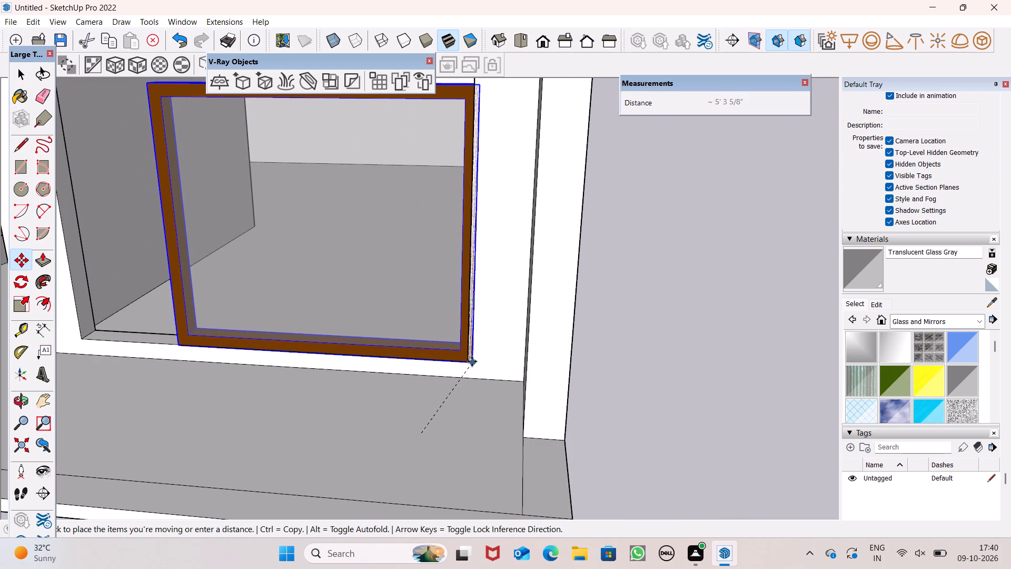
drag(472, 361, 465, 361)
Stretch the window group's width by about 1.34 along the red axis to reach the opening's side nearest the stairs.
scroll(504, 353, down, 11)
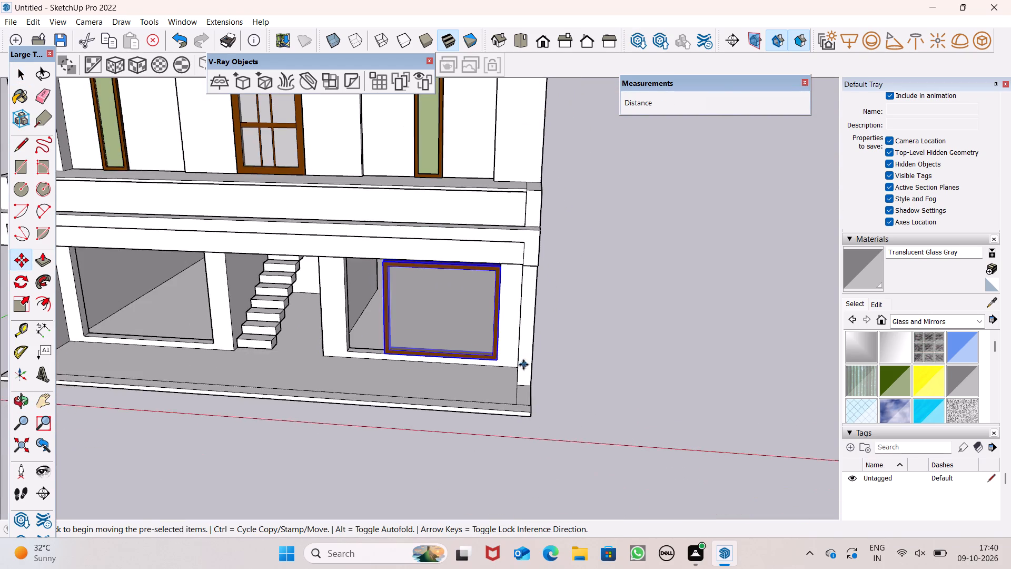
middle_drag(521, 362, 795, 316)
scroll(489, 237, up, 8)
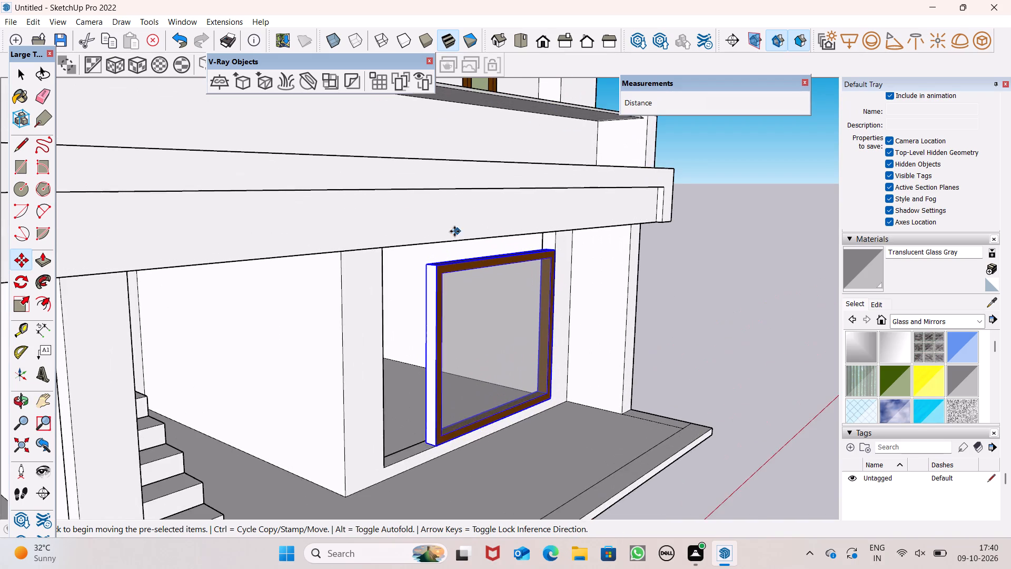
click(29, 304)
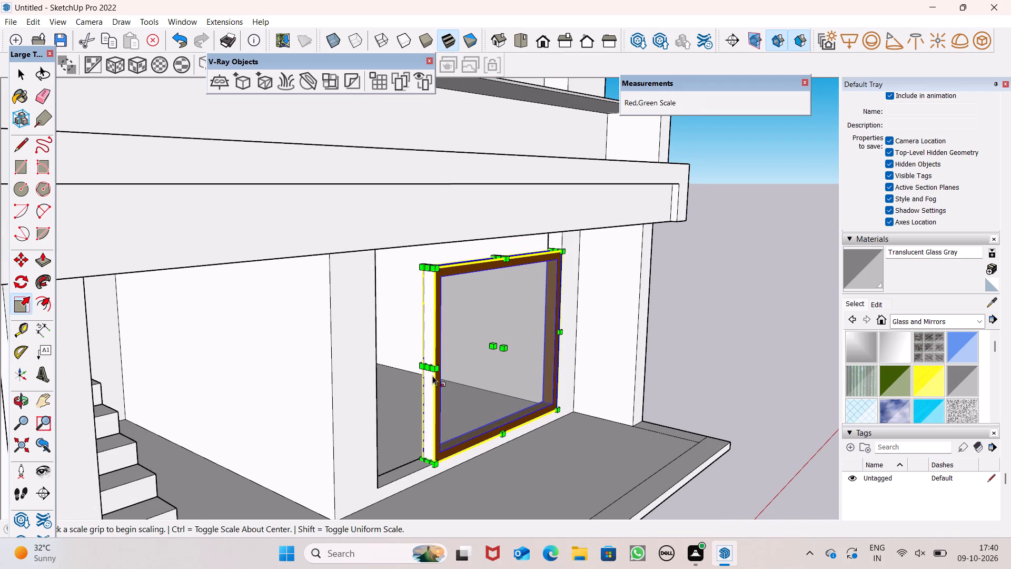
scroll(432, 387, up, 5)
drag(424, 357, 335, 394)
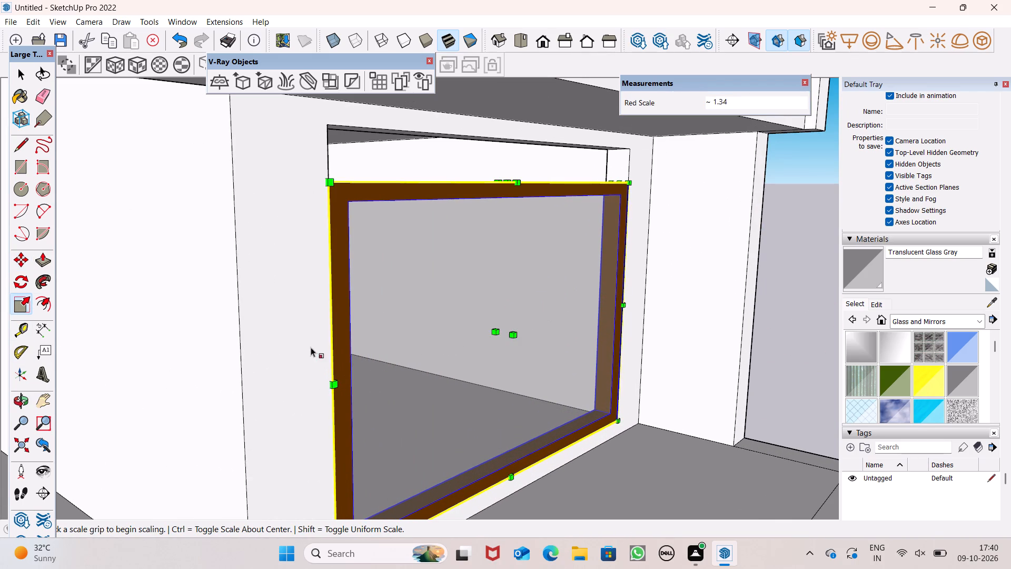
Stretch the window group's height along the blue axis up to the opening's top edge, and deselect it.
middle_drag(410, 257, 451, 291)
scroll(452, 234, up, 3)
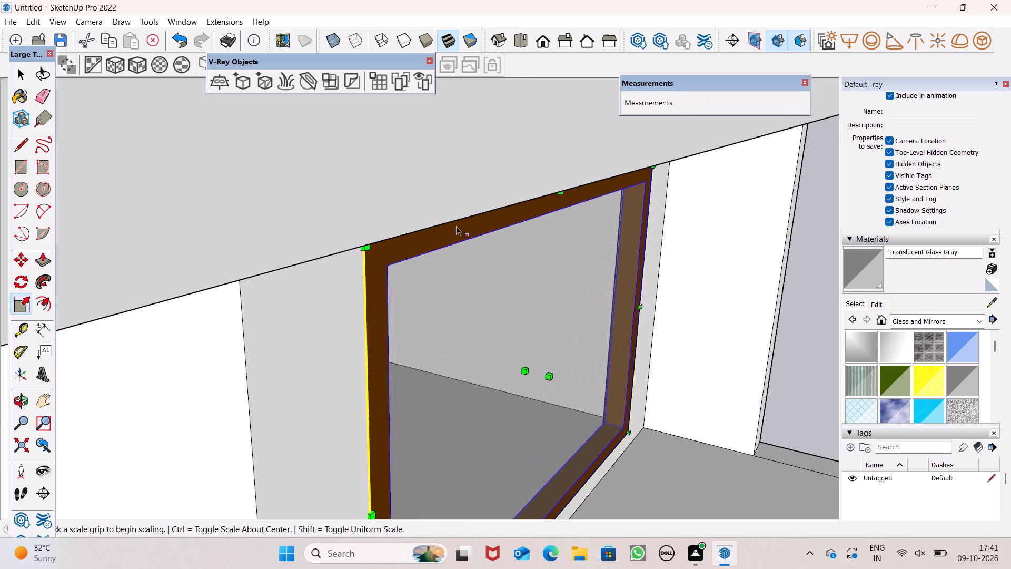
scroll(456, 226, up, 3)
middle_drag(477, 248, 485, 243)
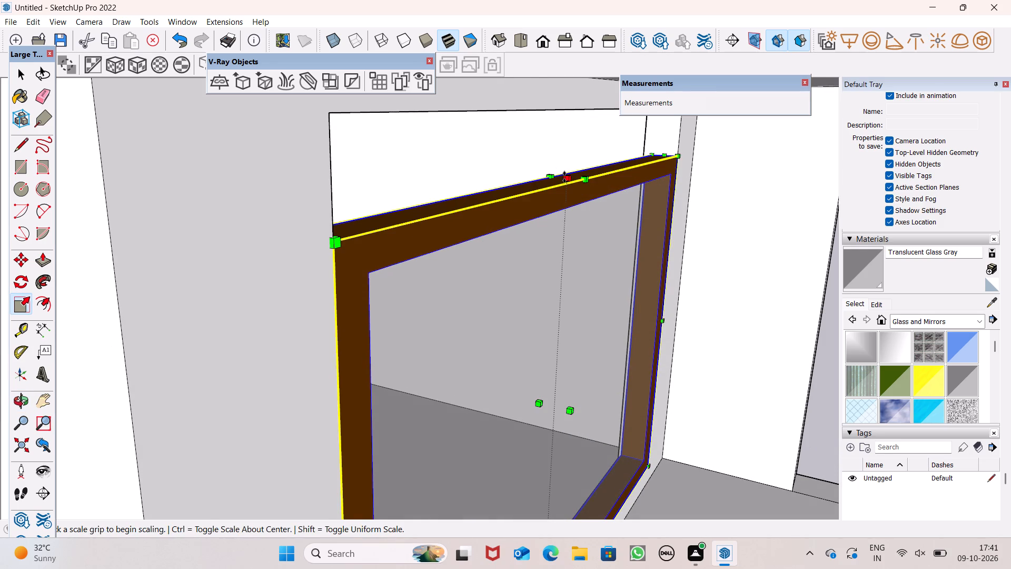
drag(564, 177, 527, 117)
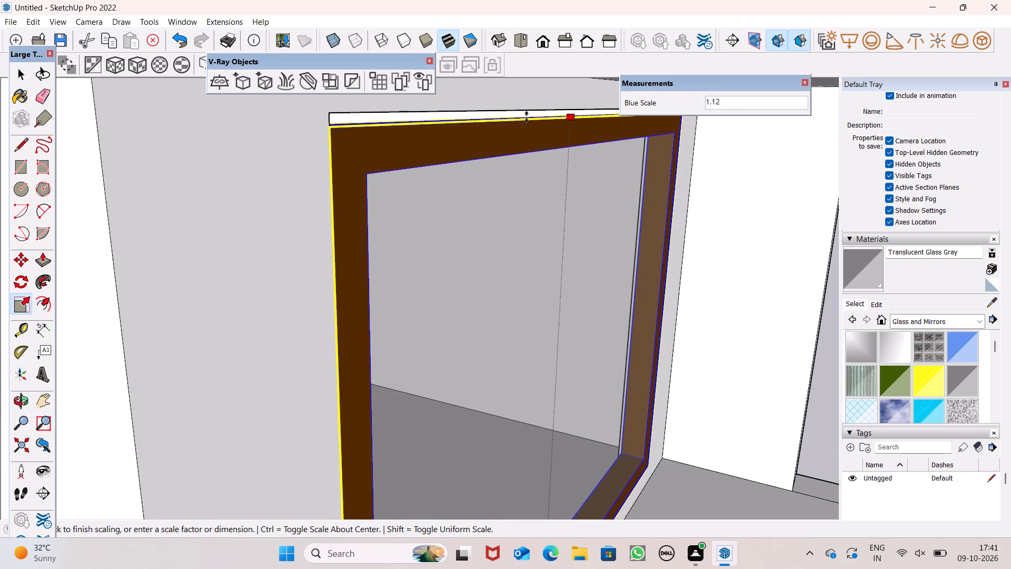
drag(527, 117, 523, 111)
scroll(469, 234, down, 4)
scroll(455, 310, down, 8)
scroll(454, 358, down, 5)
middle_drag(507, 397, 350, 424)
key(space)
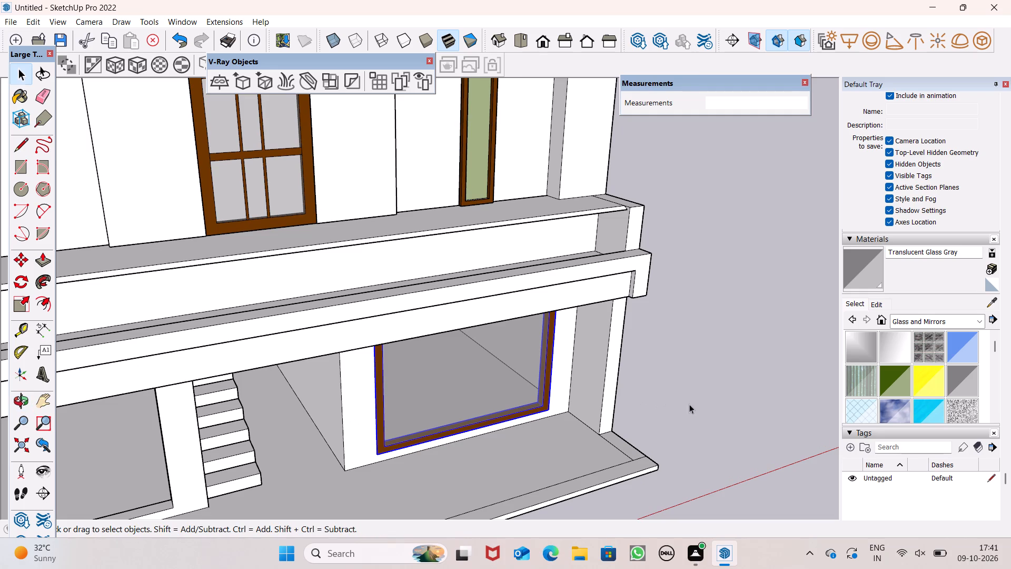
click(703, 366)
Copy the fitted window group about 23' 4 7/16" to the ground-floor opening on the other side of the stairs.
scroll(503, 246, down, 10)
middle_drag(520, 284, 417, 234)
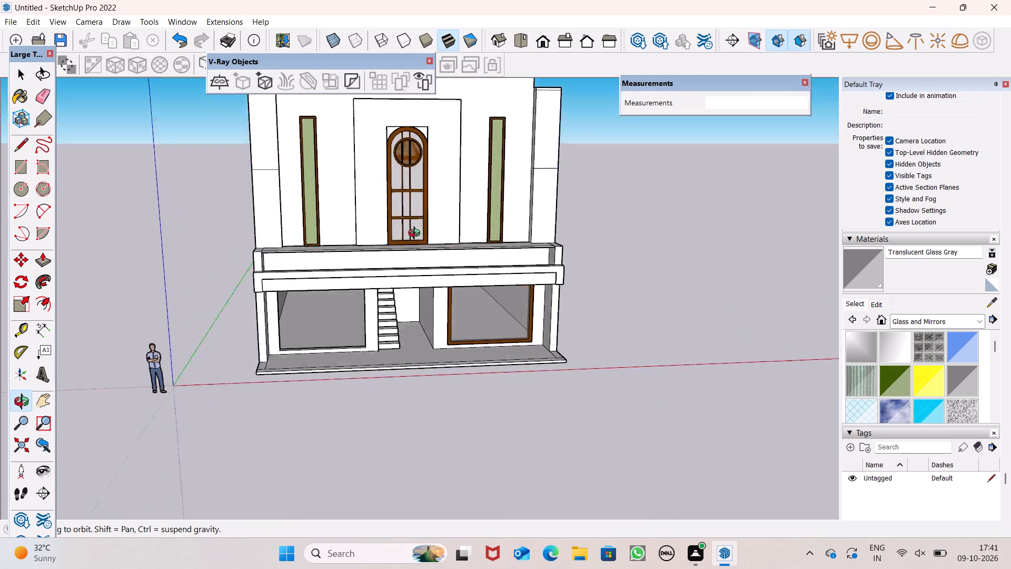
middle_drag(417, 234, 397, 192)
scroll(469, 261, up, 5)
click(534, 346)
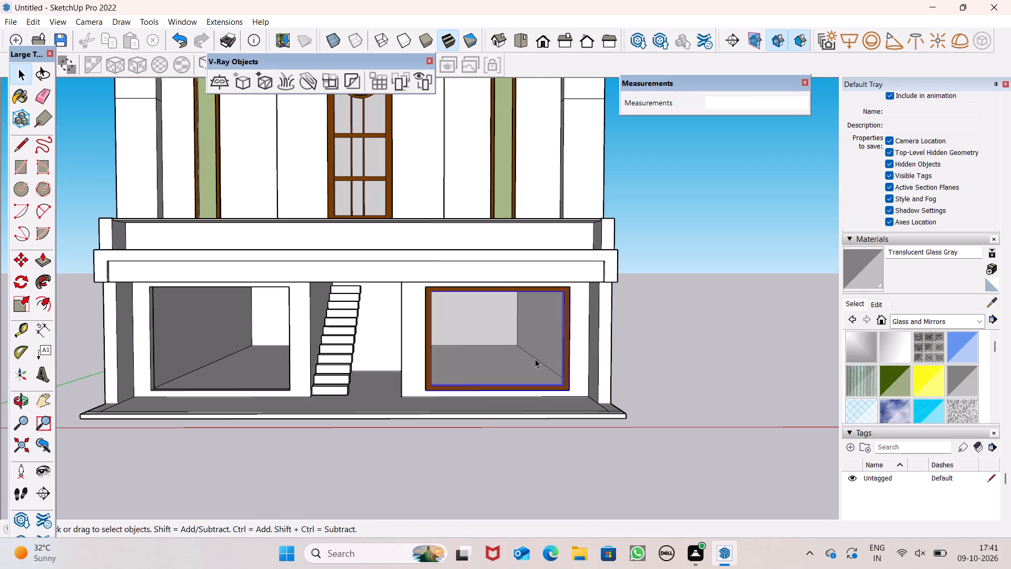
key(m)
key(Return)
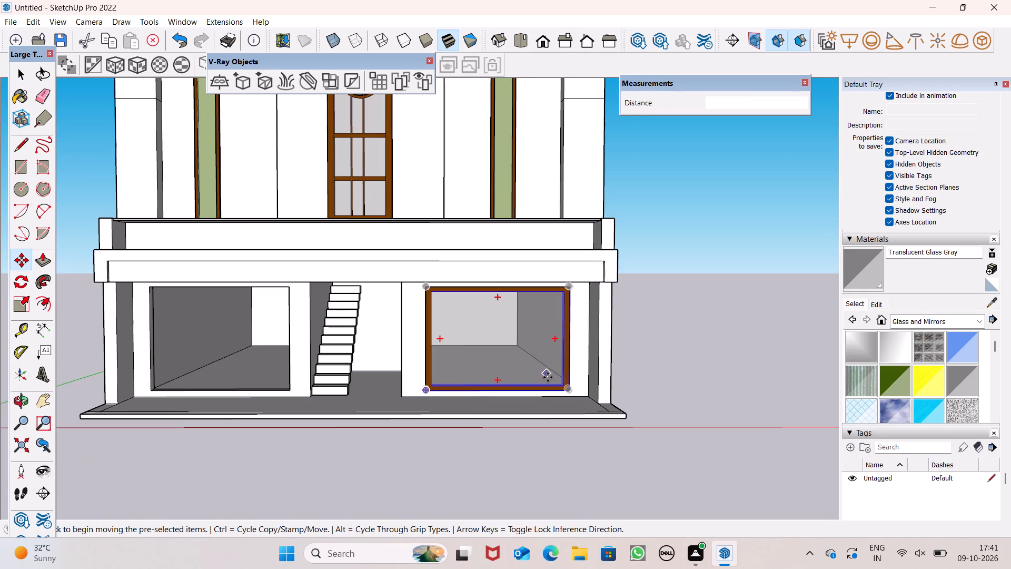
drag(568, 385, 374, 379)
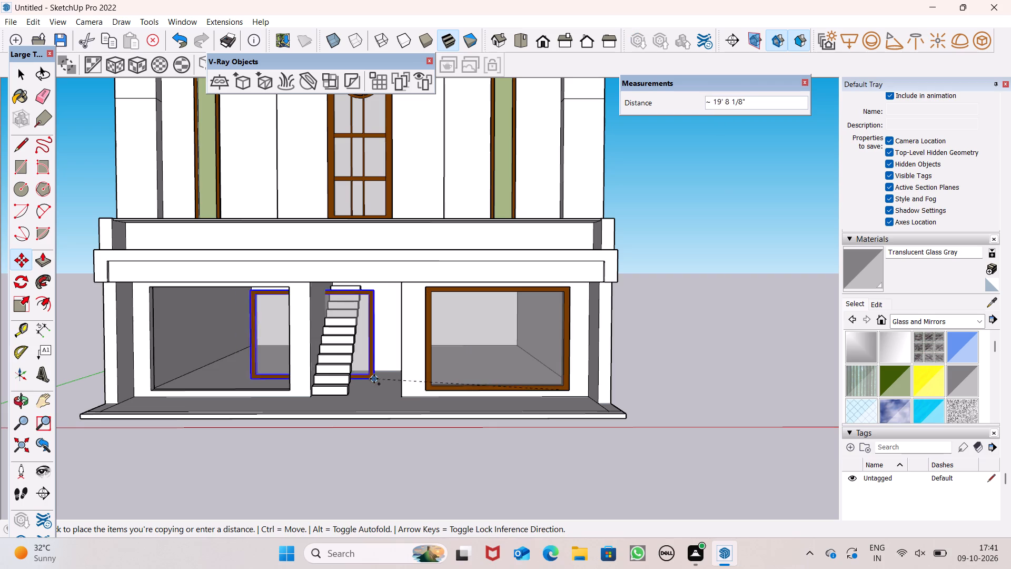
drag(374, 379, 290, 390)
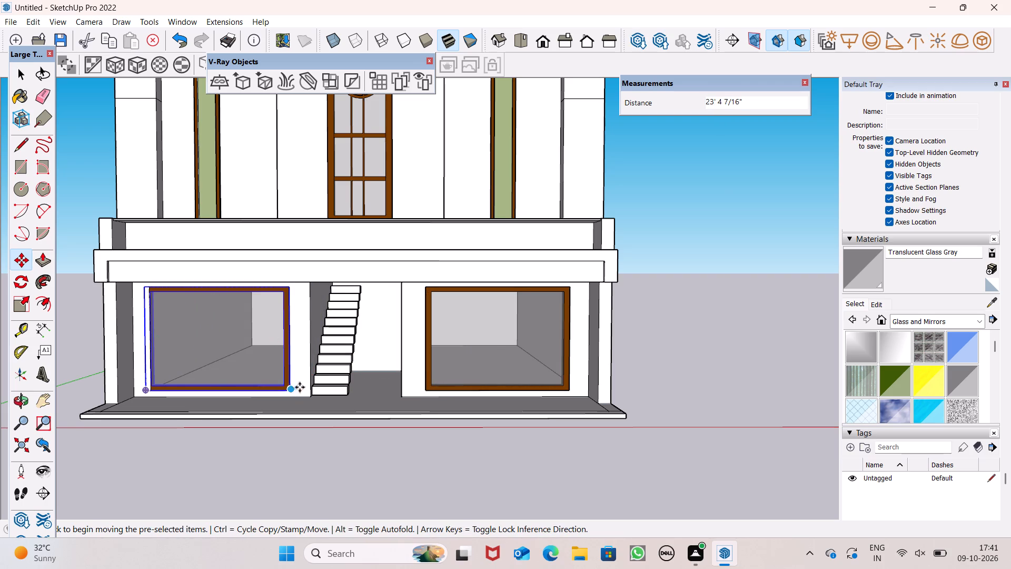
Scale the copied window group uniformly to 0.92 from its upper outer corner, keeping the lower corner near the stairs fixed.
scroll(232, 372, up, 7)
scroll(243, 358, down, 4)
middle_drag(244, 357, 285, 349)
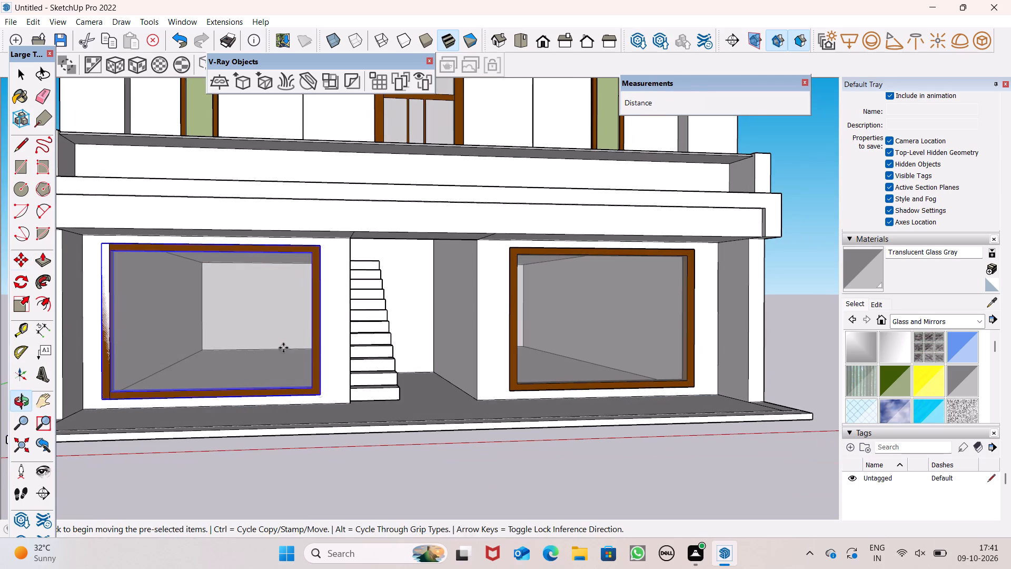
click(21, 308)
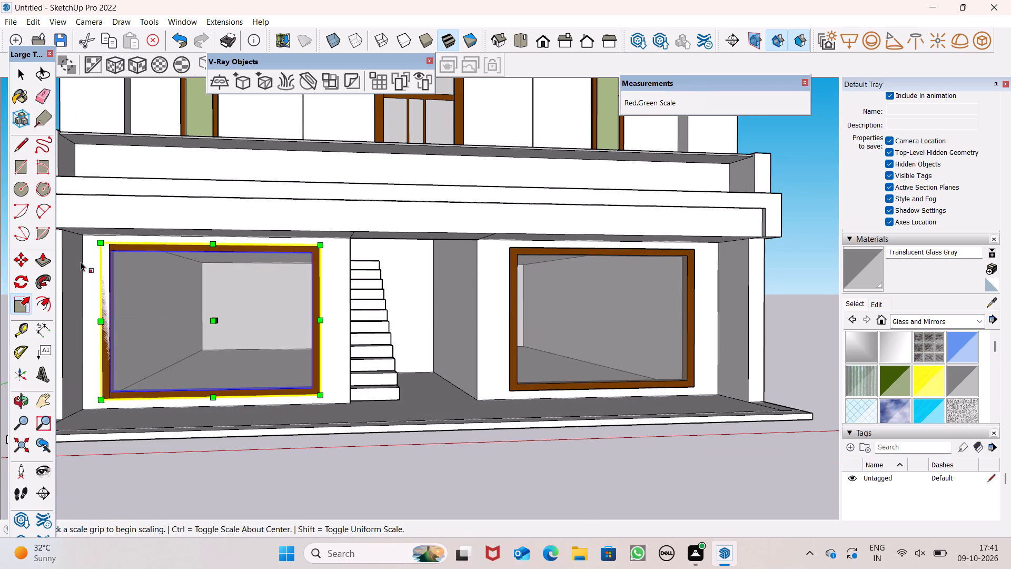
drag(102, 244, 117, 257)
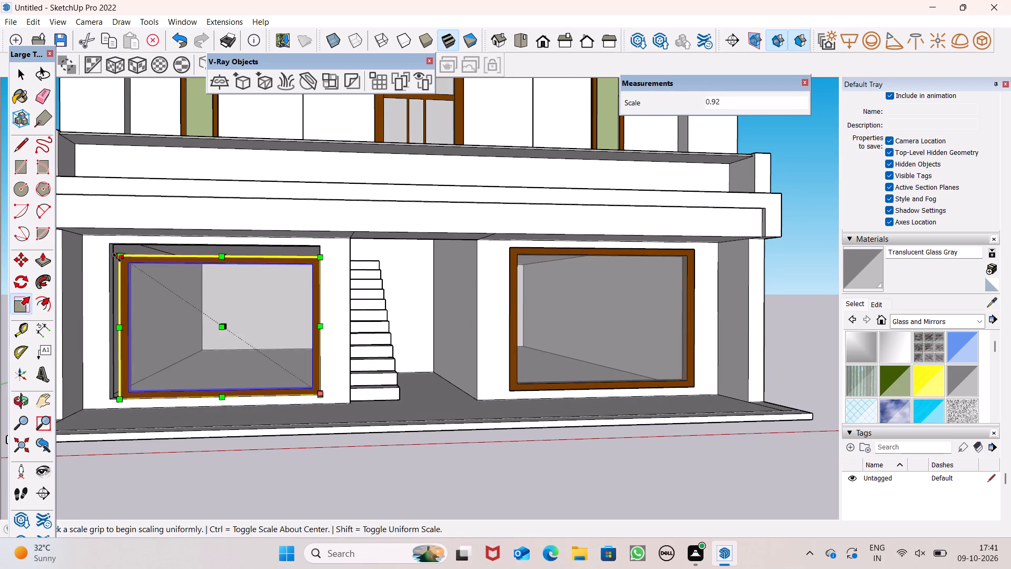
Widen the copied window group along the red axis to reach the opening's side farthest from the stairs.
scroll(117, 261, up, 5)
middle_drag(130, 289, 201, 298)
scroll(201, 298, up, 1)
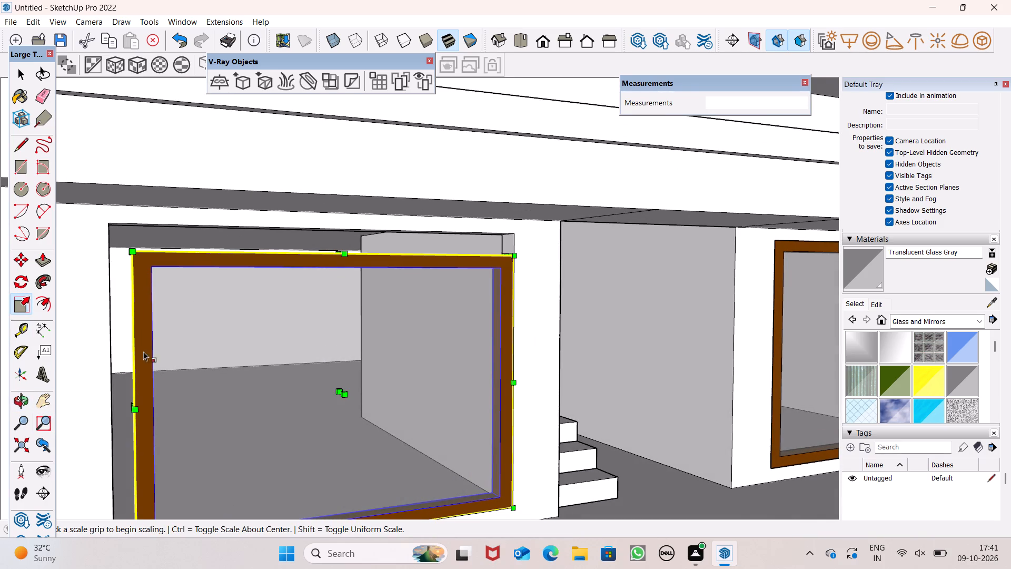
scroll(187, 337, down, 5)
middle_drag(247, 444, 294, 431)
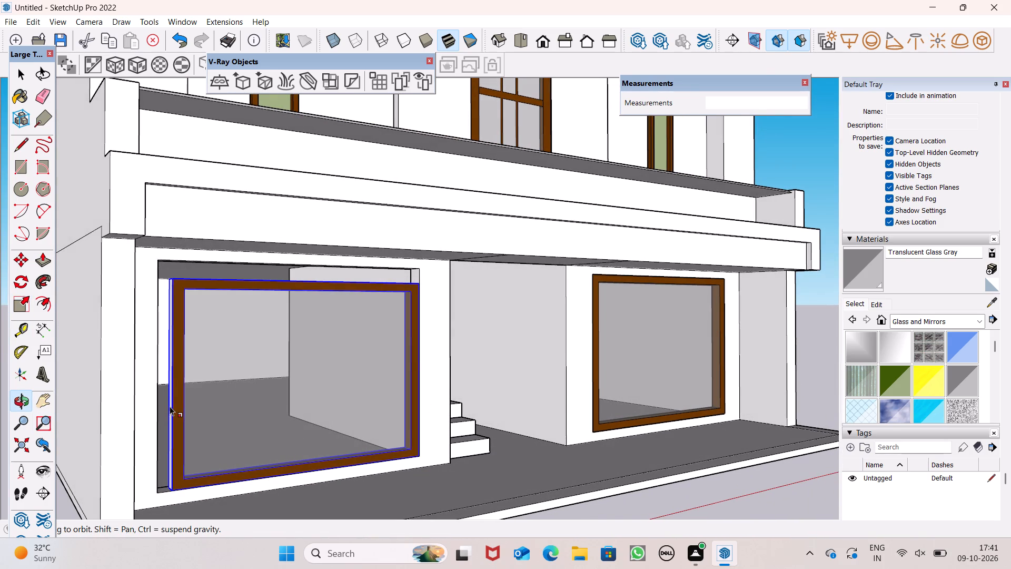
scroll(170, 398, up, 1)
middle_drag(170, 398, 181, 409)
scroll(166, 430, up, 7)
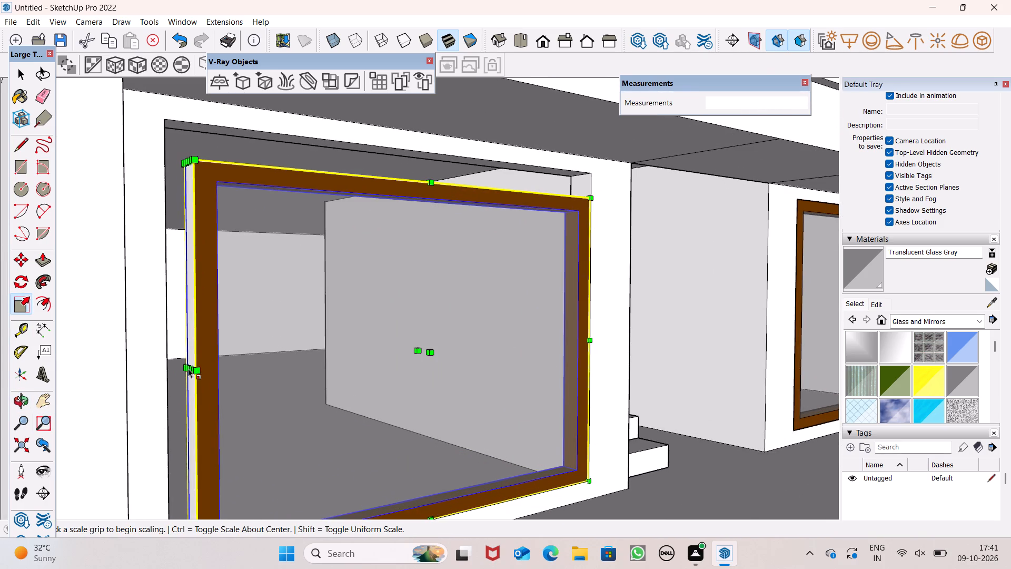
scroll(188, 366, up, 7)
scroll(200, 368, down, 5)
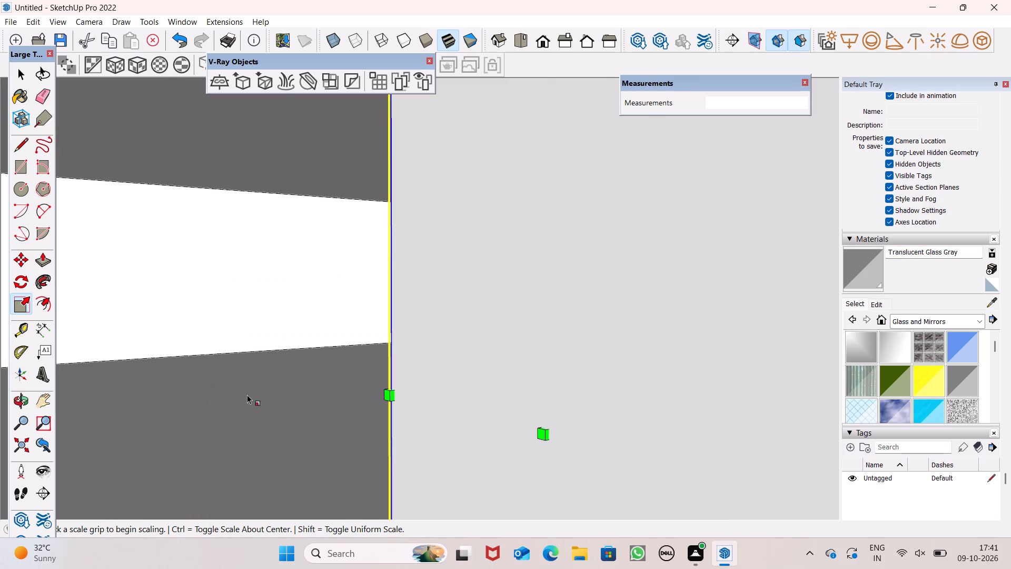
drag(267, 393, 185, 410)
drag(176, 404, 170, 406)
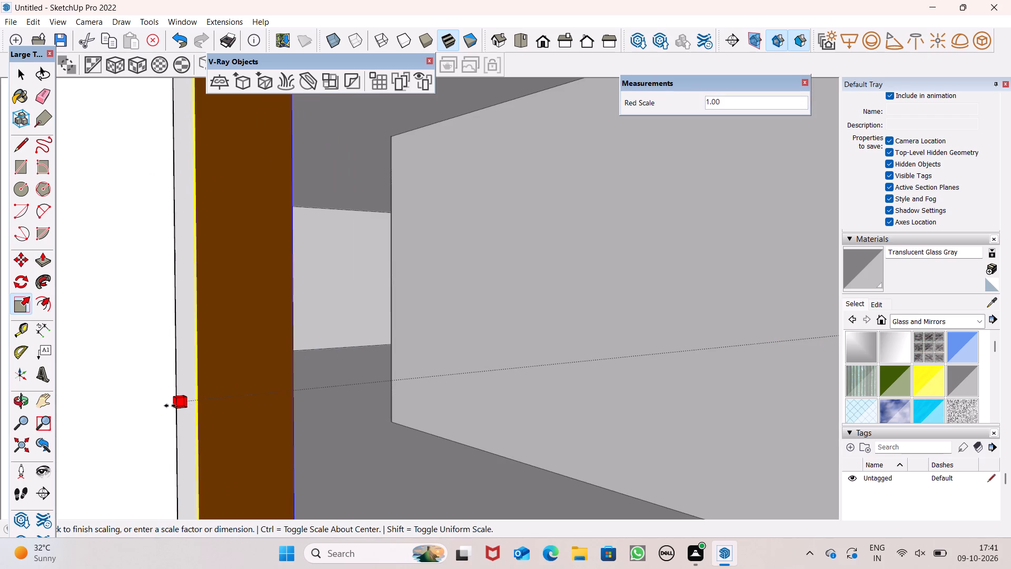
drag(170, 406, 162, 409)
Stretch the copied window group's height along the blue axis up to the top edge of its opening, and deselect it.
scroll(286, 387, down, 10)
scroll(290, 434, down, 2)
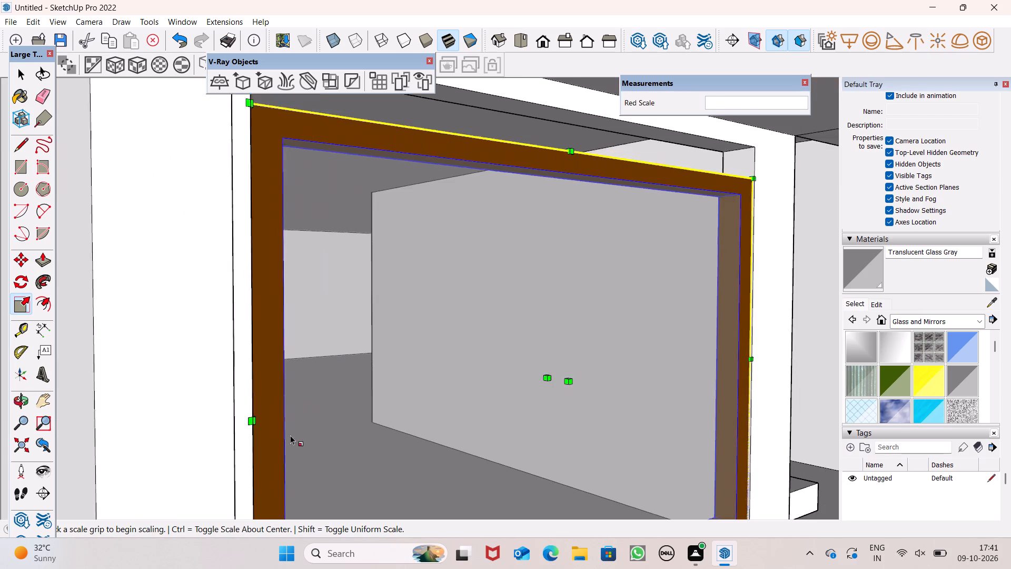
scroll(290, 435, down, 2)
middle_drag(306, 280, 337, 315)
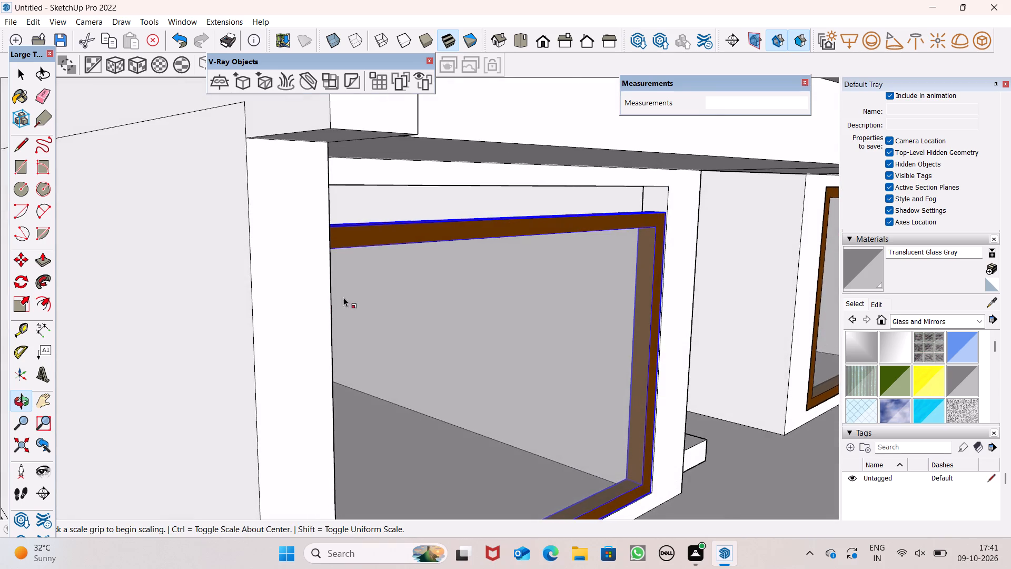
scroll(398, 204, up, 5)
scroll(398, 204, down, 2)
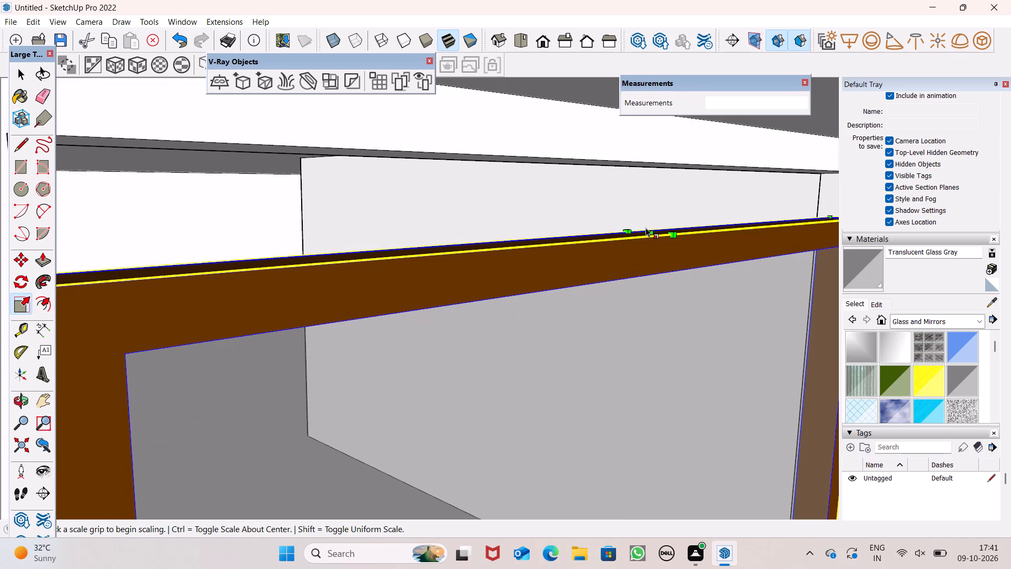
drag(648, 230, 649, 195)
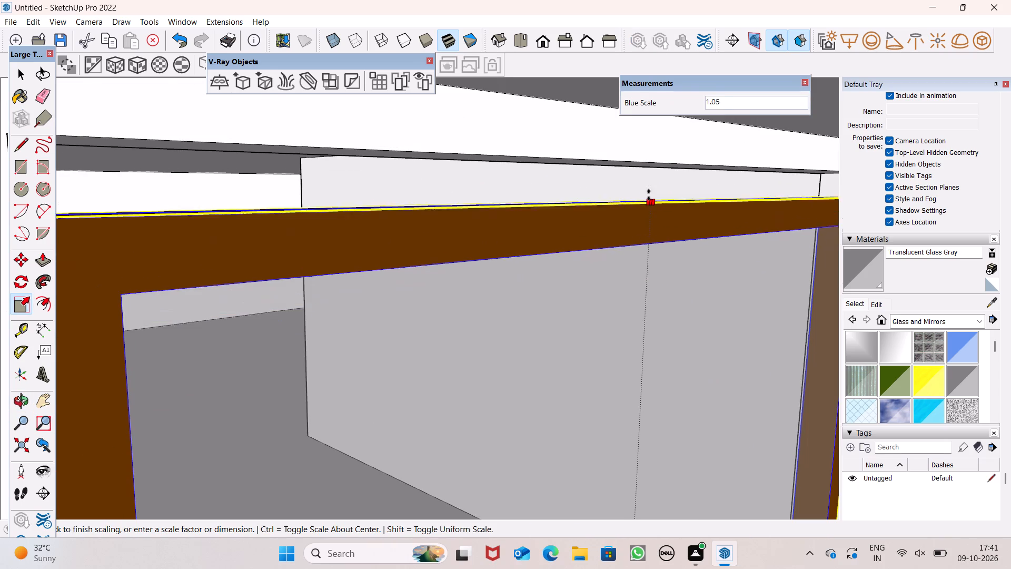
drag(649, 195, 636, 162)
key(space)
scroll(564, 254, down, 9)
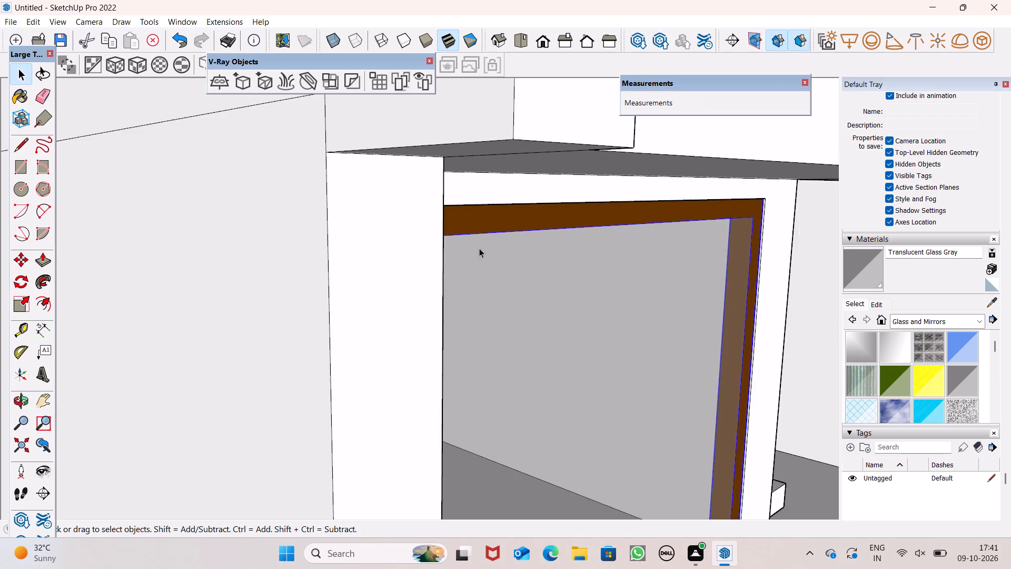
scroll(479, 248, down, 7)
scroll(484, 276, up, 1)
scroll(484, 276, down, 16)
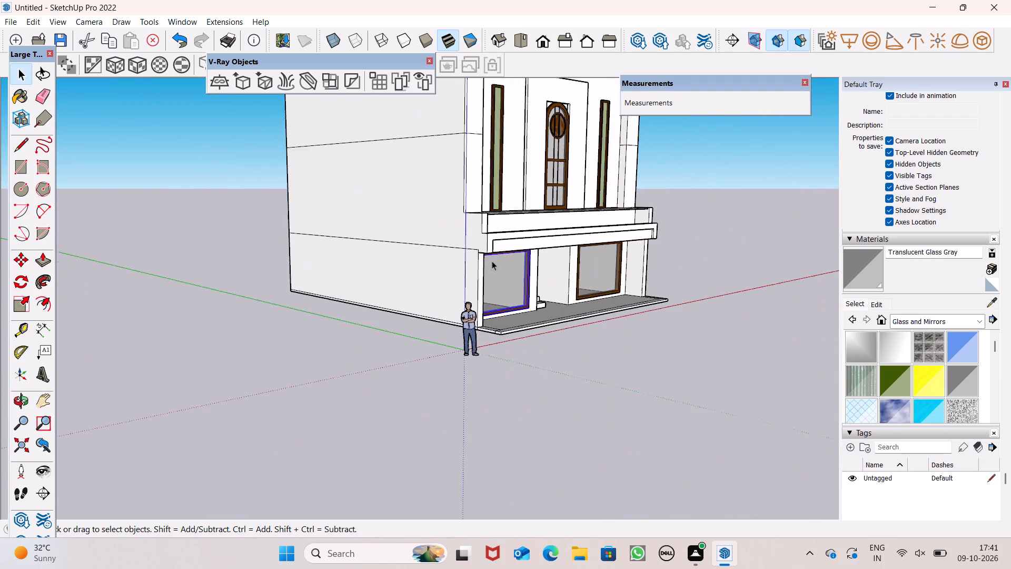
middle_drag(512, 261, 347, 321)
scroll(347, 321, up, 1)
click(490, 416)
Examine the building's whole front facade, including both ground-floor windows, the upper floor and the roof.
scroll(406, 347, down, 2)
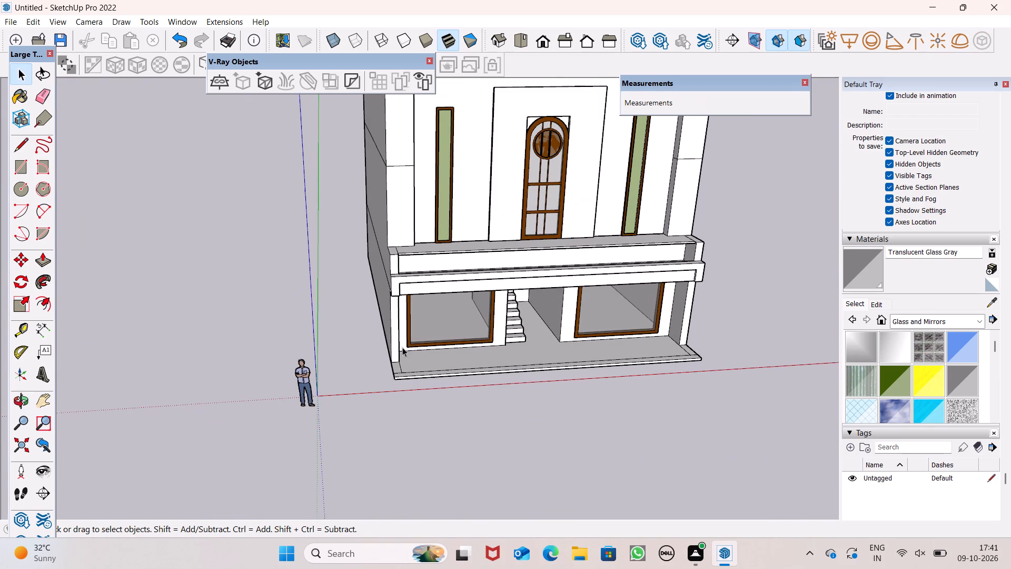
scroll(530, 325, up, 2)
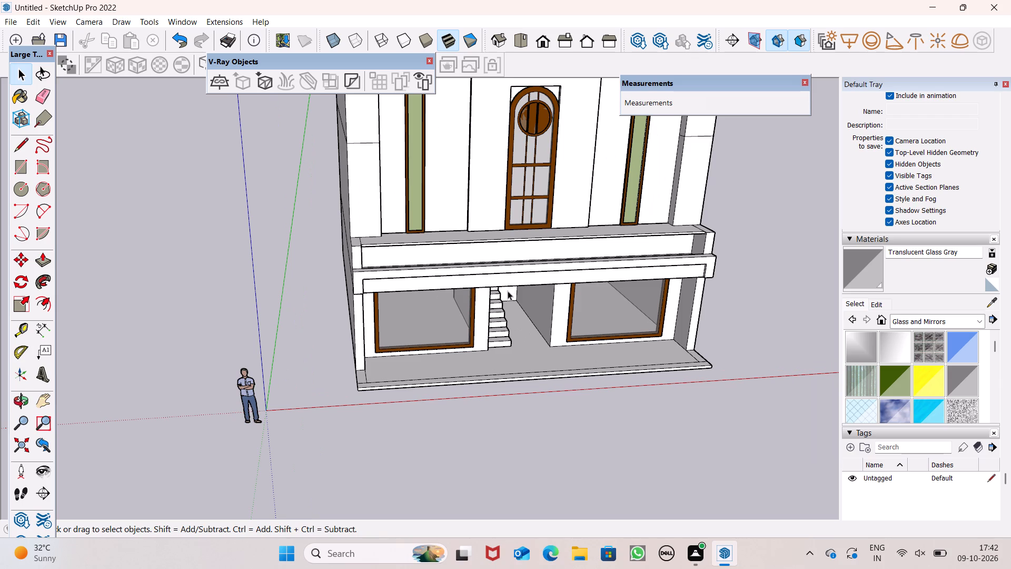
scroll(448, 298, down, 4)
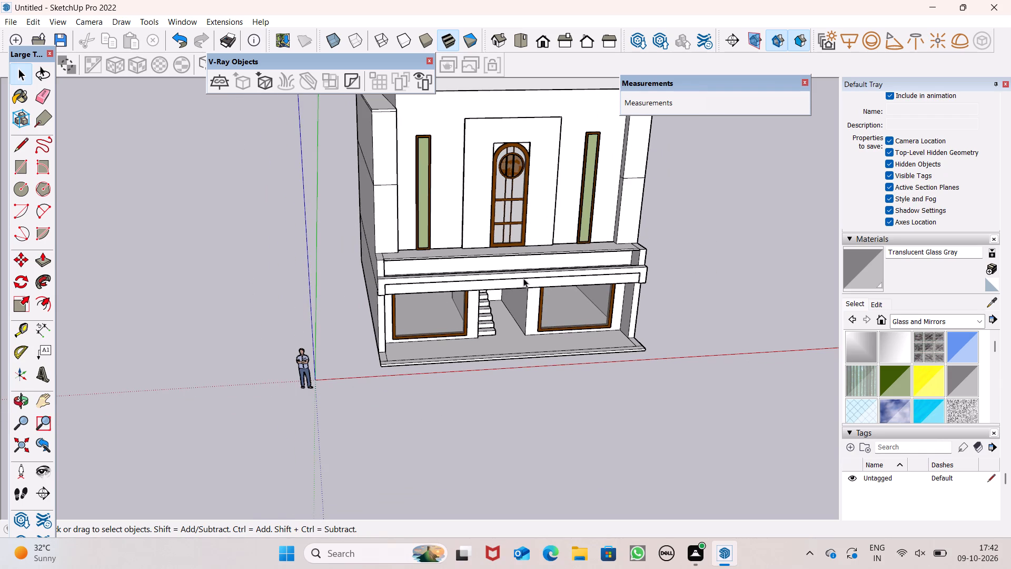
middle_drag(531, 284, 507, 286)
scroll(531, 213, down, 3)
middle_drag(551, 210, 529, 259)
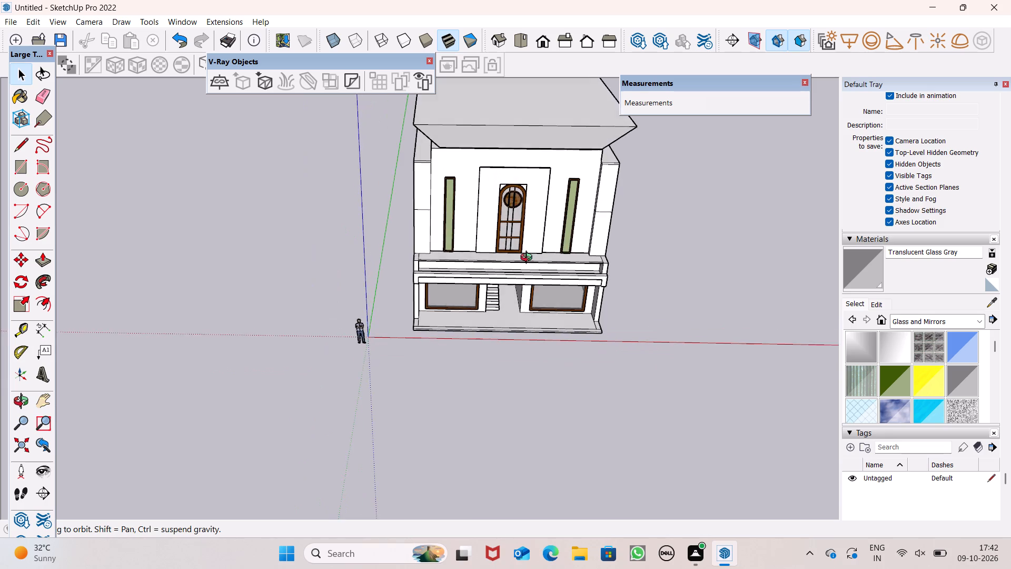
middle_drag(529, 259, 540, 180)
scroll(146, 56, up, 1)
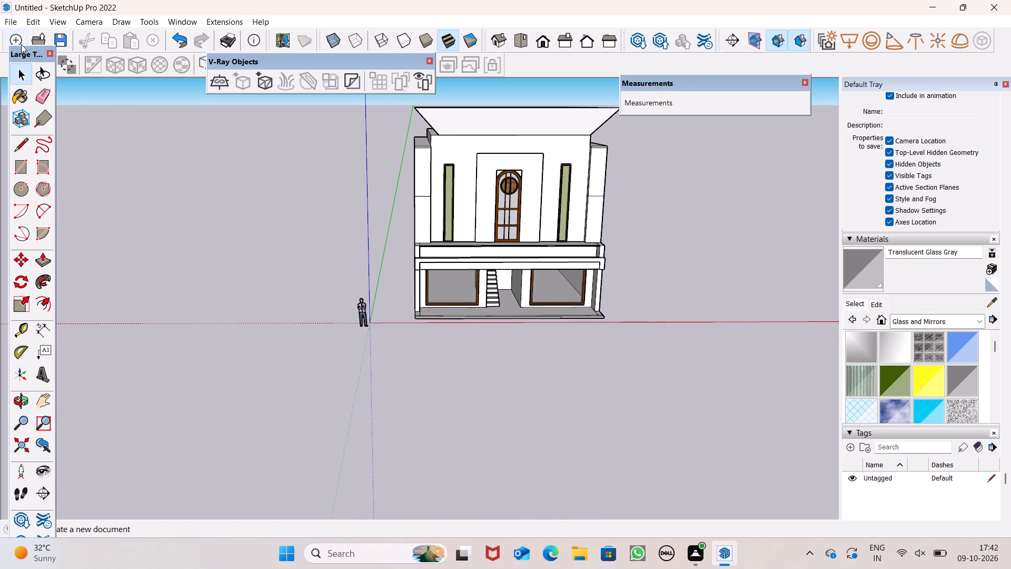
Erase the horizontal edge across the front pilaster nearest the human figure and the upper horizontal edge on the adjoining side wall.
click(36, 100)
scroll(326, 166, up, 6)
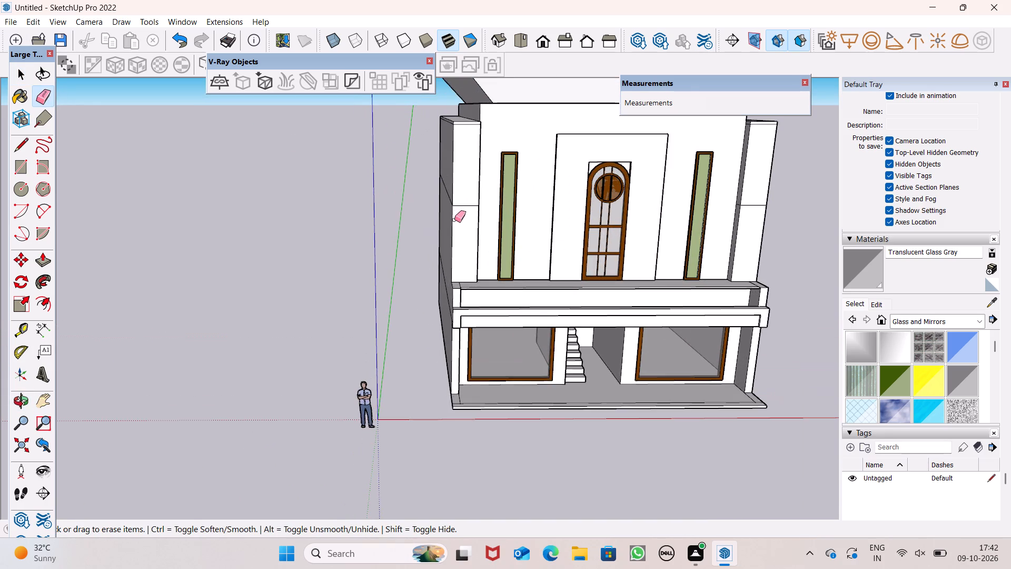
scroll(454, 220, up, 4)
click(463, 199)
middle_drag(458, 200, 537, 204)
scroll(537, 204, up, 1)
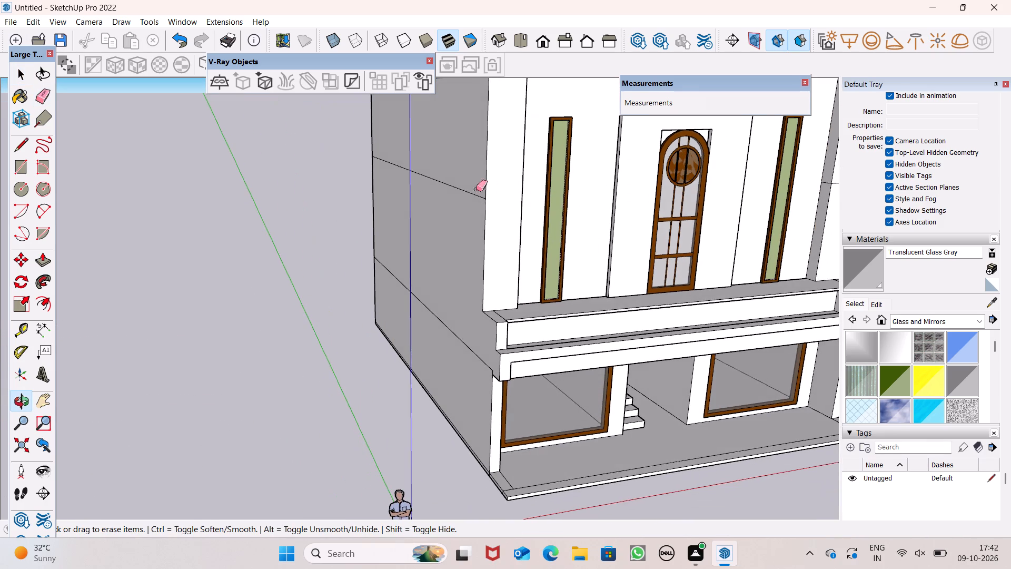
click(460, 187)
Erase both horizontal edges on the opposite side wall and the matching edge across its front pilaster.
scroll(450, 207, down, 4)
scroll(542, 230, down, 4)
middle_drag(602, 239, 314, 264)
scroll(594, 303, up, 3)
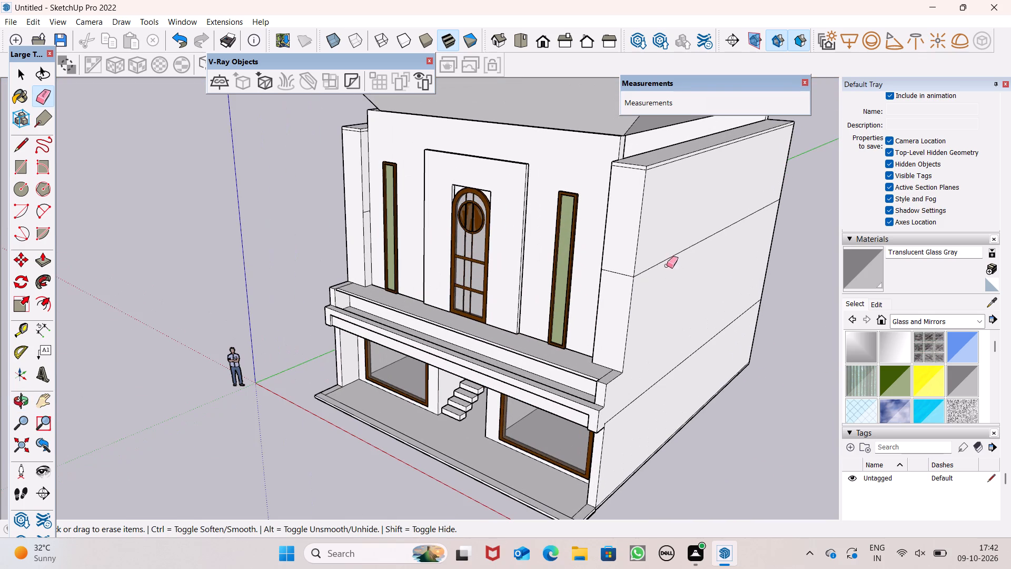
drag(665, 264, 658, 267)
drag(655, 262, 653, 269)
click(626, 272)
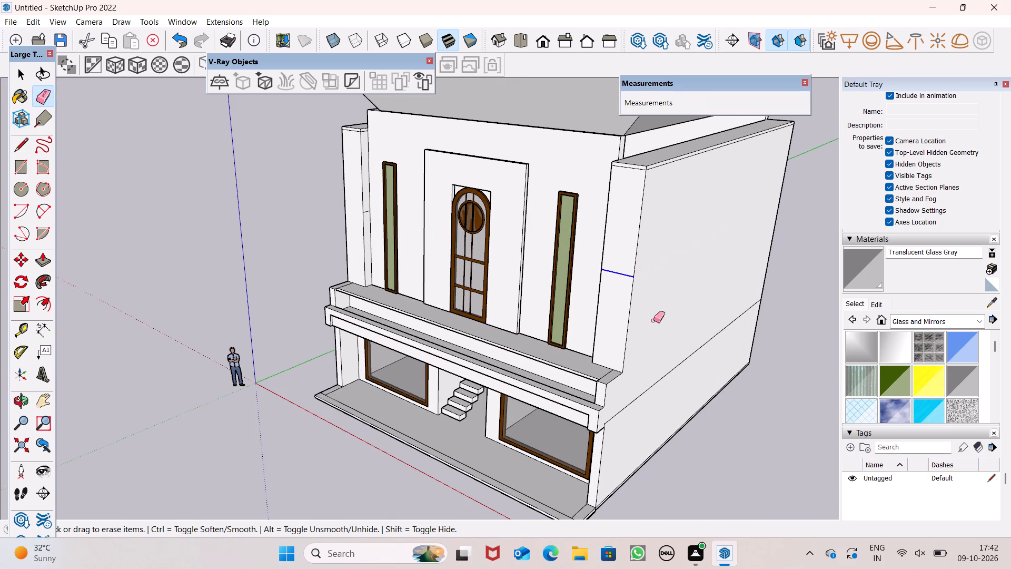
drag(668, 361, 669, 378)
Erase the remaining lower horizontal edge on the side wall facing the human figure.
scroll(662, 348, down, 2)
middle_drag(596, 387, 719, 368)
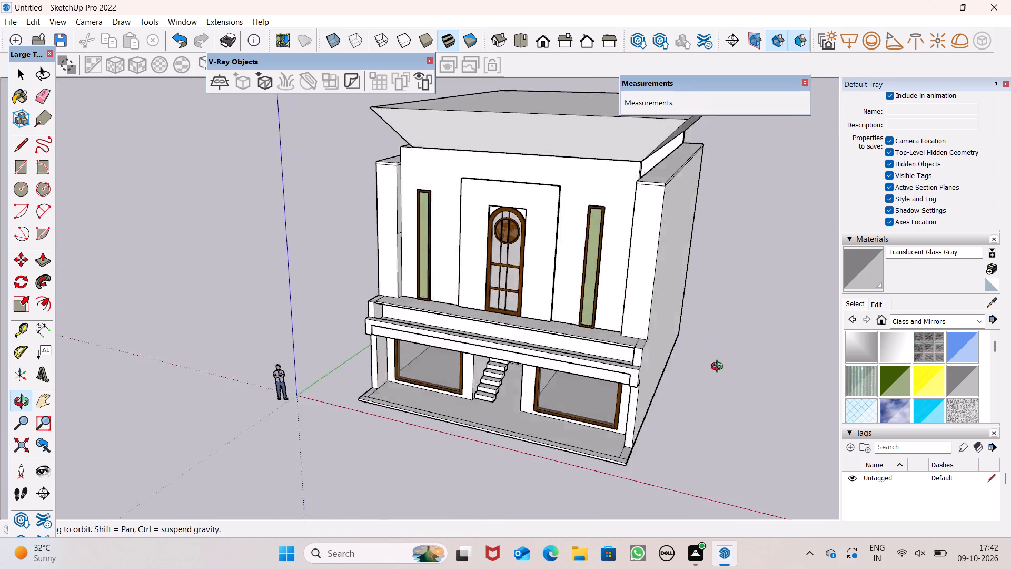
middle_drag(719, 368, 907, 309)
scroll(540, 369, up, 1)
middle_drag(539, 369, 705, 346)
click(362, 324)
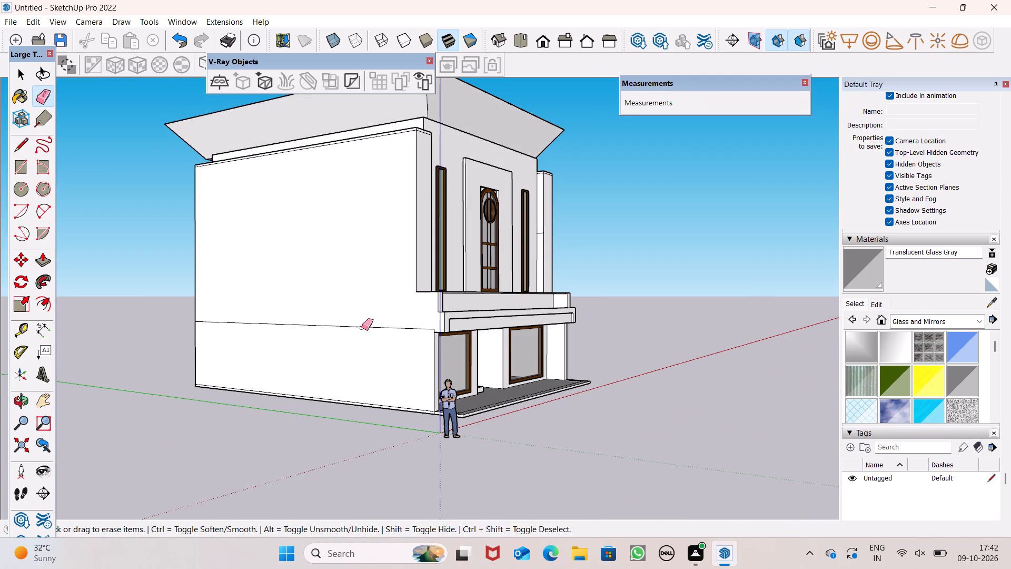
Erase the two horizontal edges crossing the building's rear wall.
scroll(461, 317, down, 5)
middle_drag(418, 334, 781, 331)
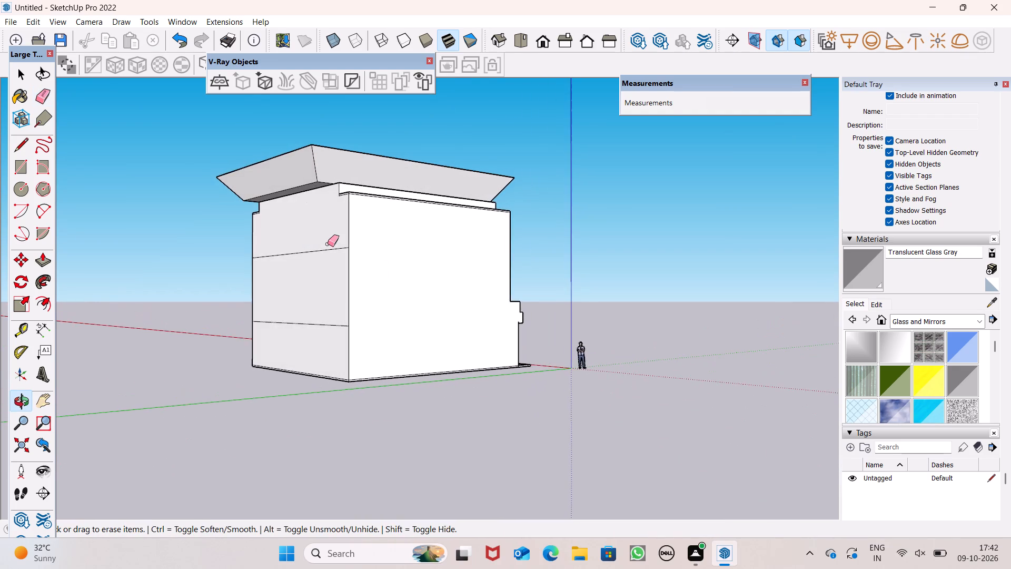
scroll(328, 244, up, 4)
drag(325, 246, 325, 260)
drag(318, 359, 314, 368)
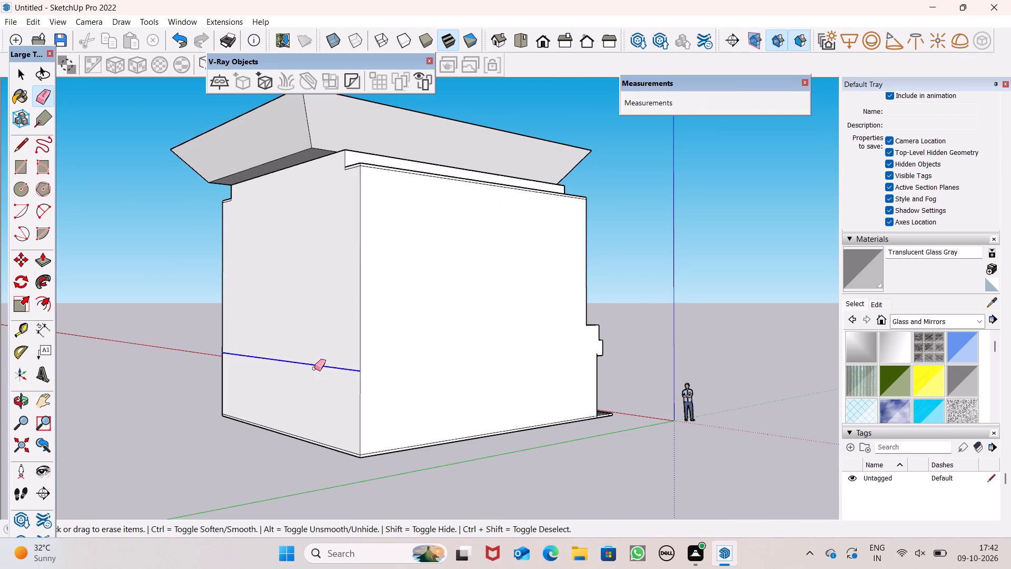
drag(314, 368, 313, 368)
scroll(374, 281, down, 4)
middle_drag(473, 308, 141, 403)
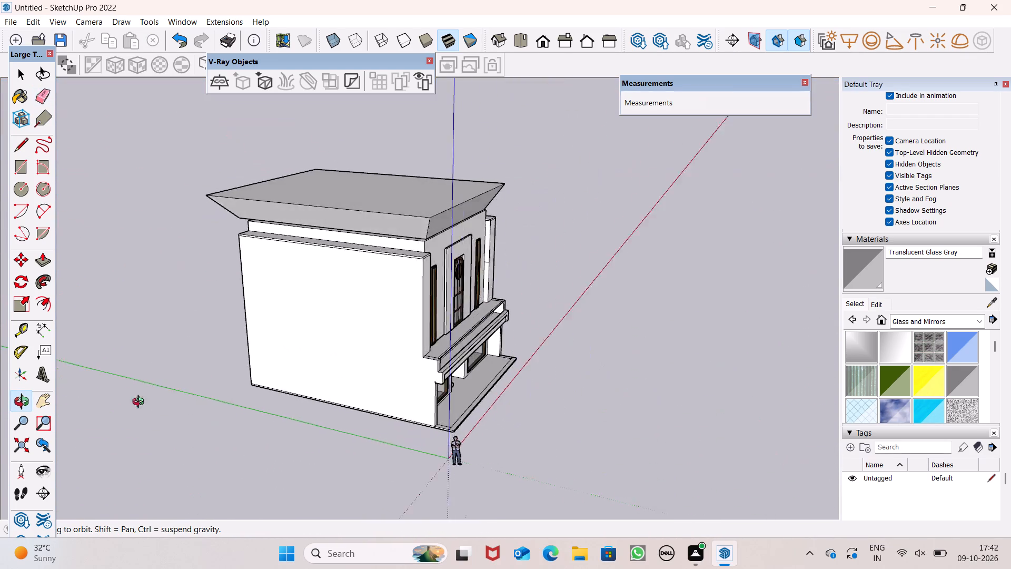
middle_drag(141, 403, 0, 354)
scroll(551, 313, down, 2)
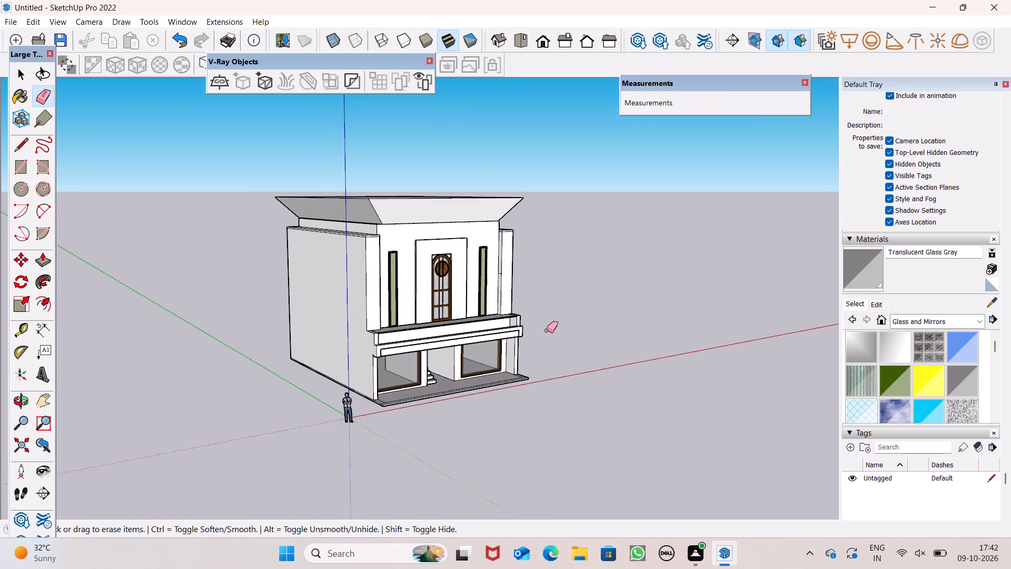
middle_drag(527, 343, 358, 364)
key(space)
Paint the wall panel around the arched upper door with Brick Tumbled from the Brick, Cladding and Siding collection.
scroll(529, 372, up, 2)
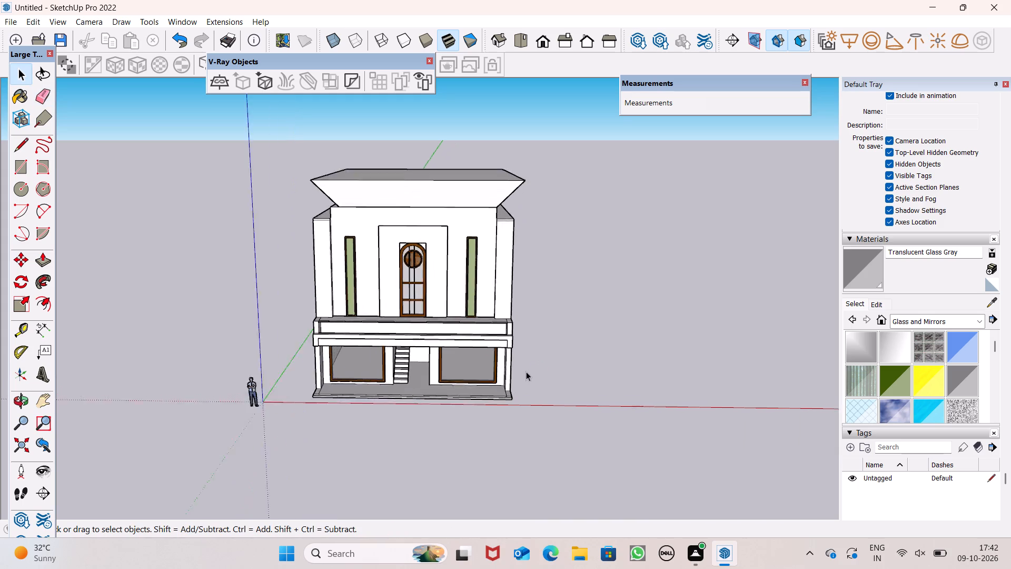
scroll(526, 371, up, 2)
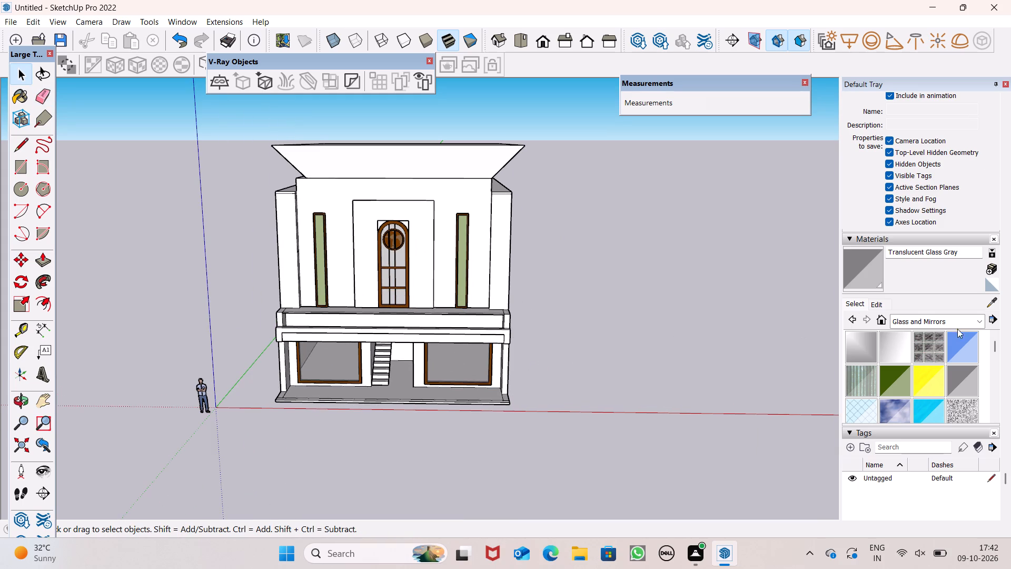
click(978, 322)
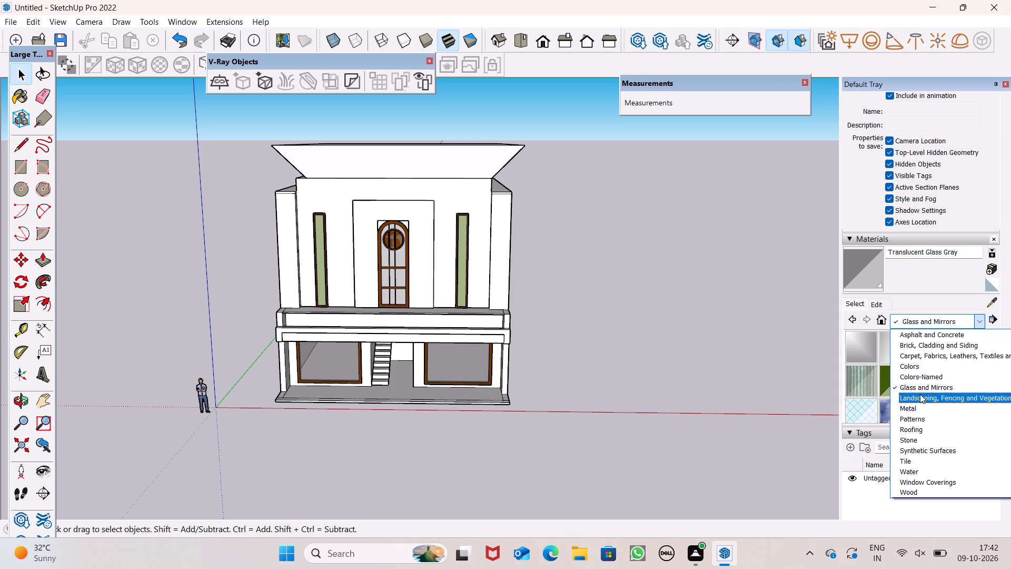
click(908, 438)
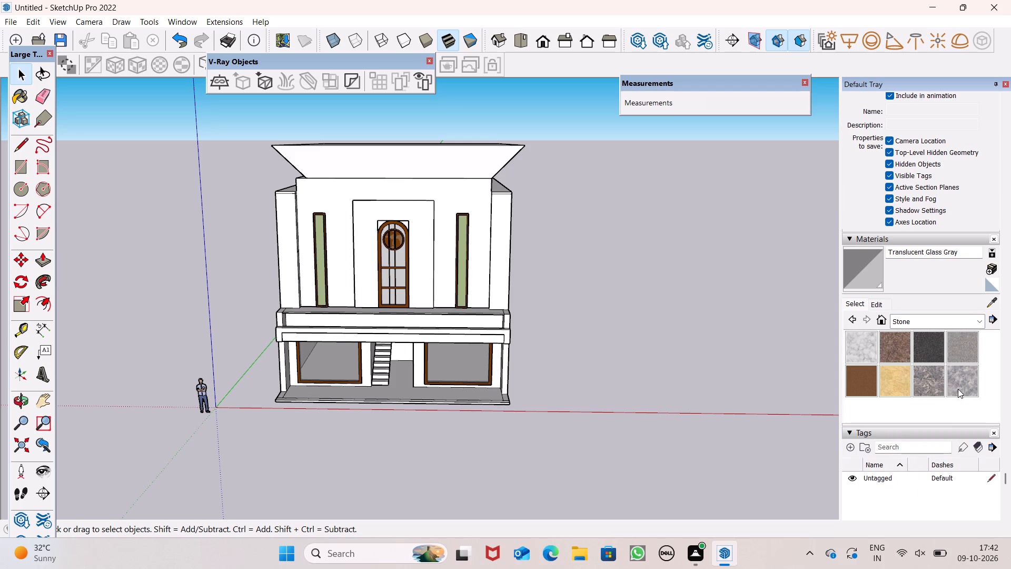
scroll(948, 371, up, 2)
scroll(948, 375, down, 2)
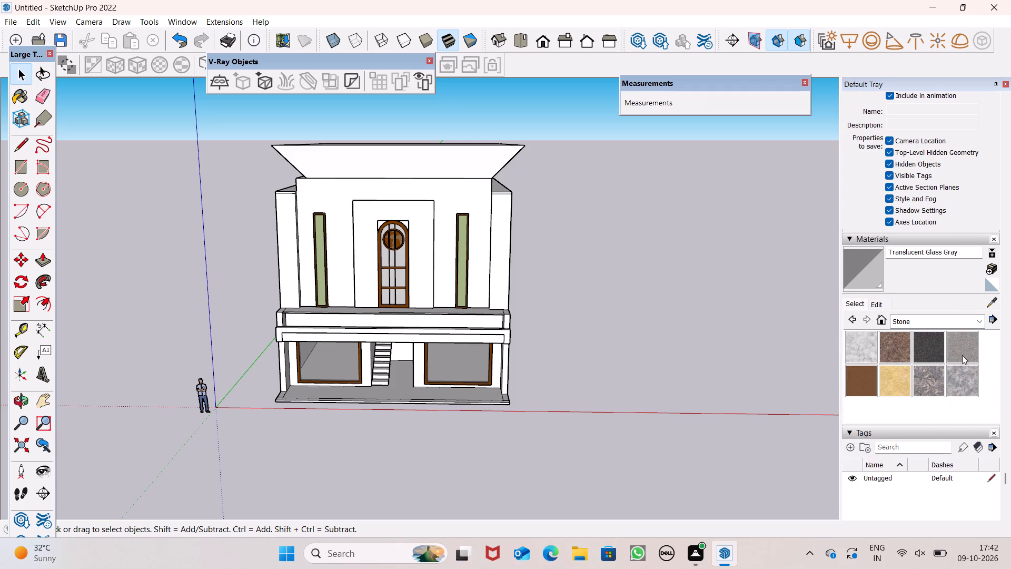
click(976, 325)
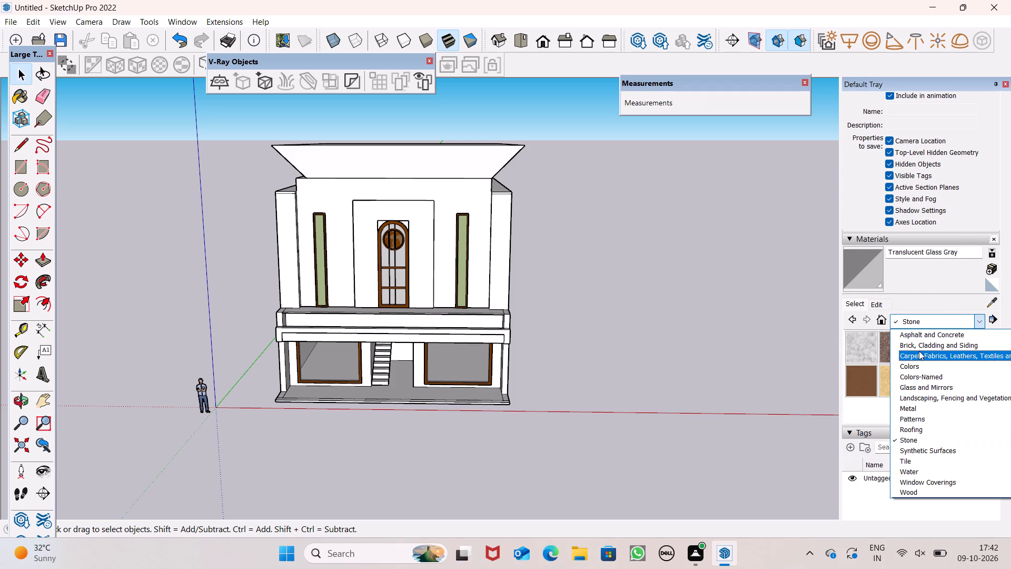
click(923, 344)
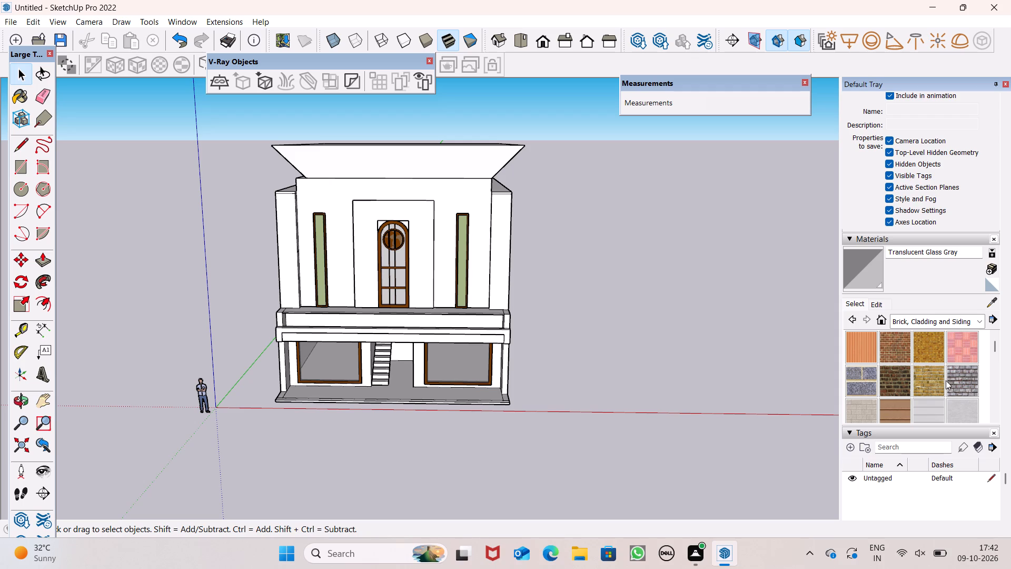
click(962, 384)
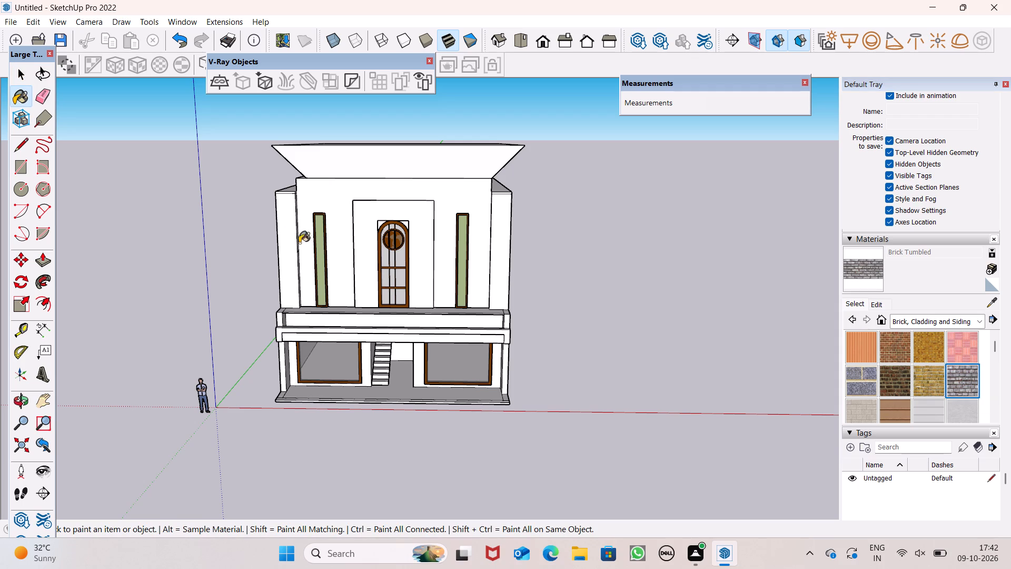
click(402, 213)
scroll(412, 215, up, 4)
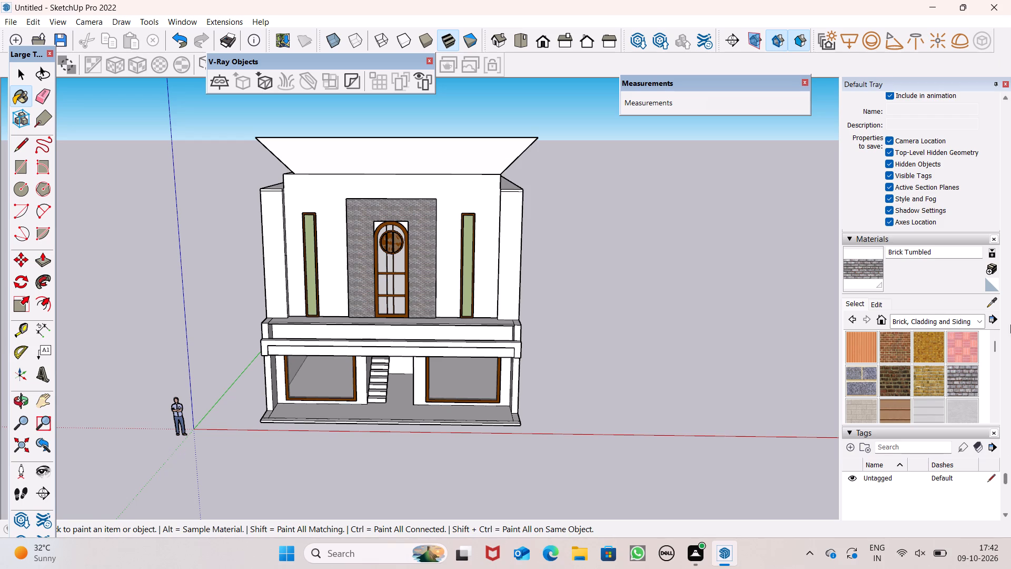
Set the Brick Tumbled texture width to 10', keeping its proportions.
click(877, 307)
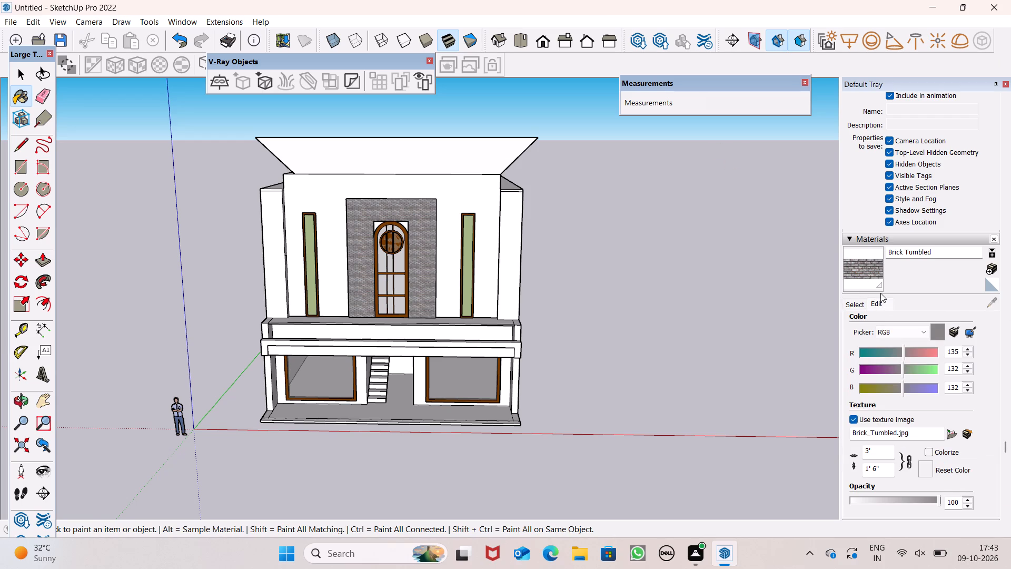
click(878, 453)
key(BackSpace)
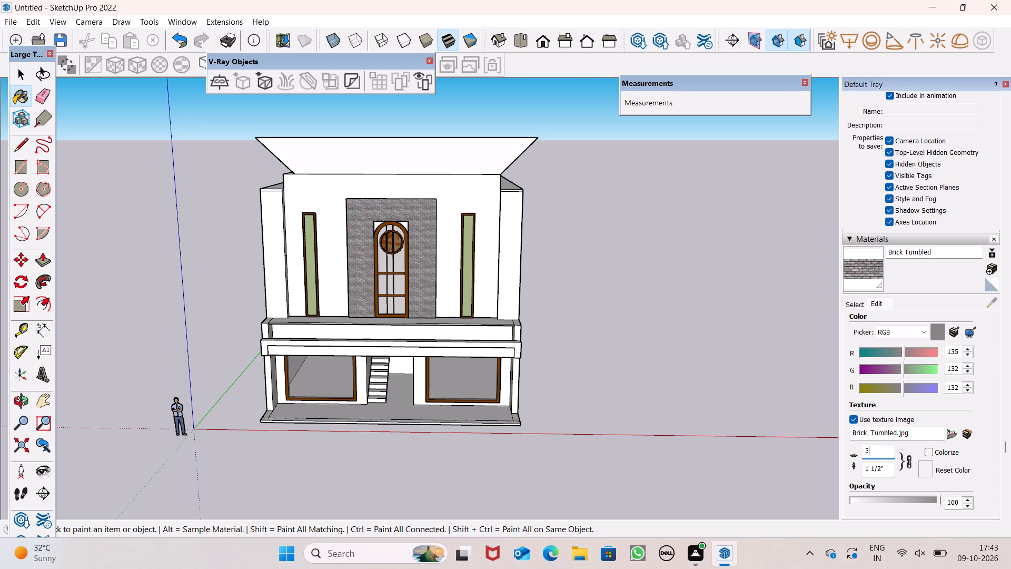
key(BackSpace)
text(10')
key(Return)
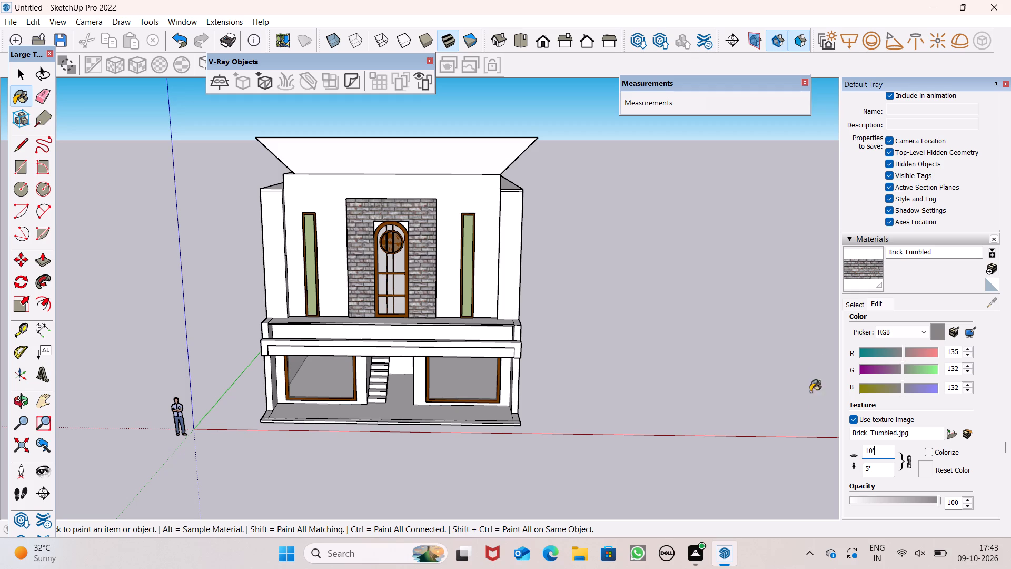
key(space)
Paint the recessed front face of the balcony parapet with Wood Fence from the Landscaping, Fencing and Vegetation collection.
click(856, 310)
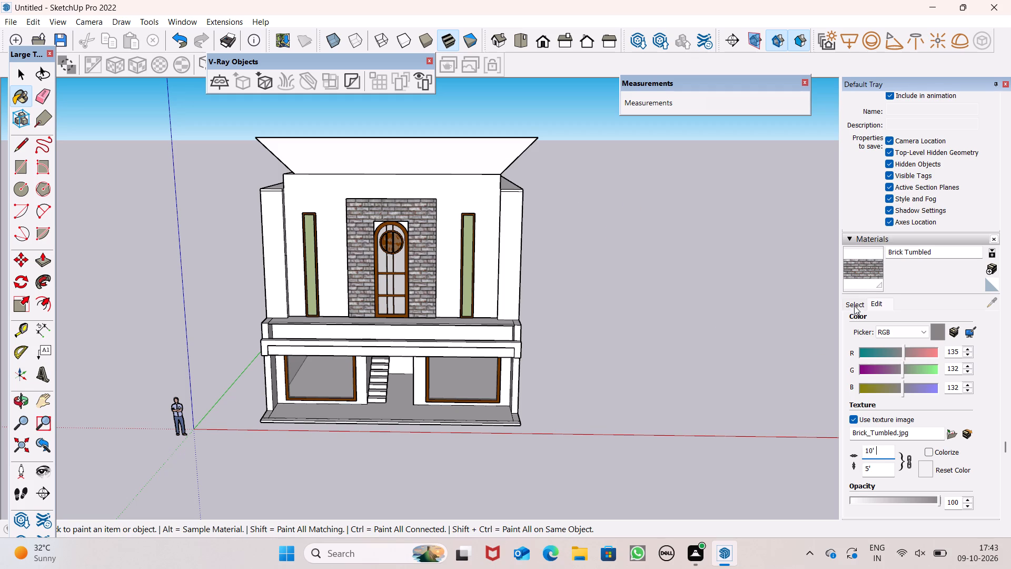
click(854, 306)
click(983, 326)
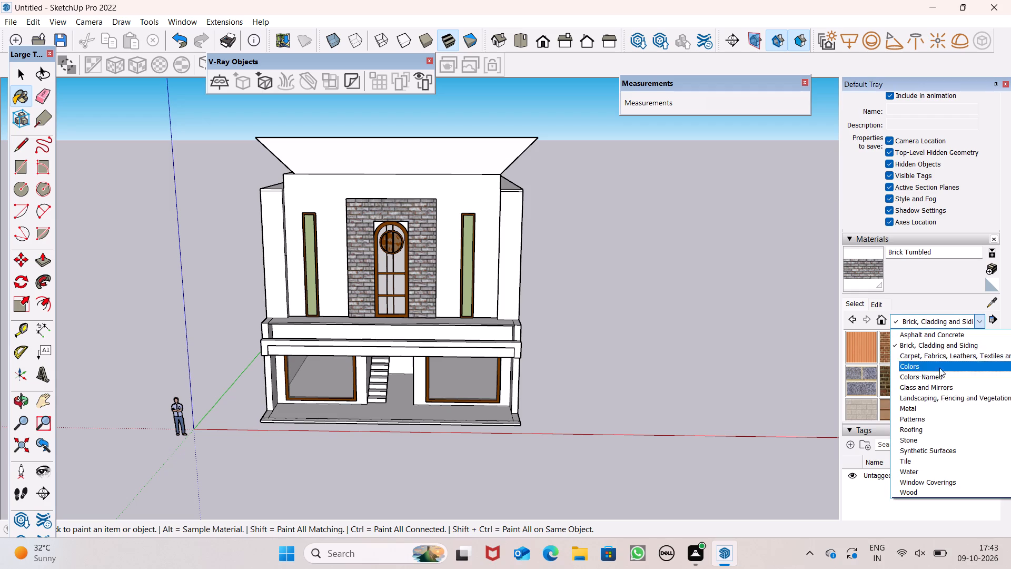
click(917, 493)
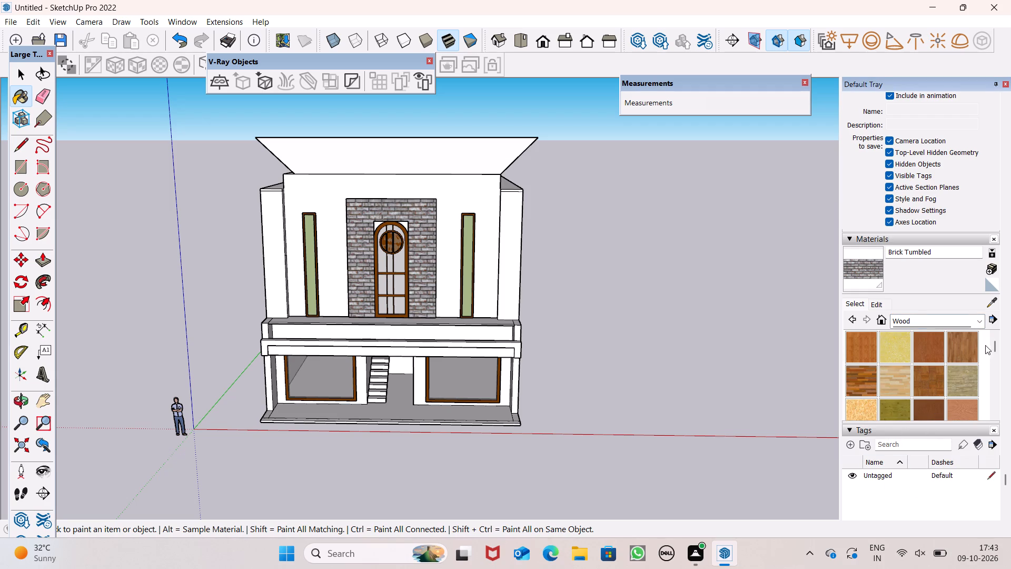
click(978, 319)
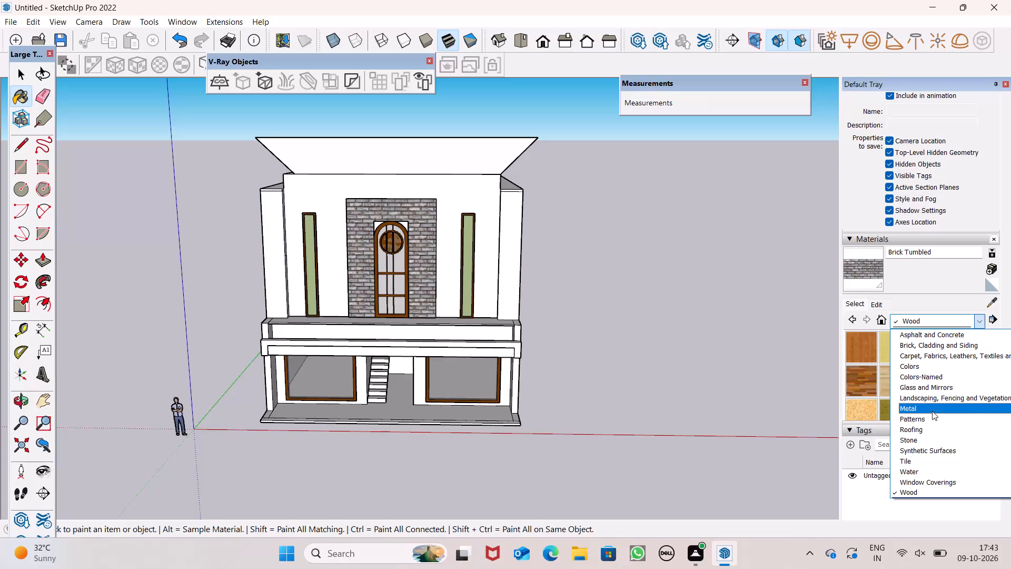
click(940, 394)
scroll(925, 384, down, 3)
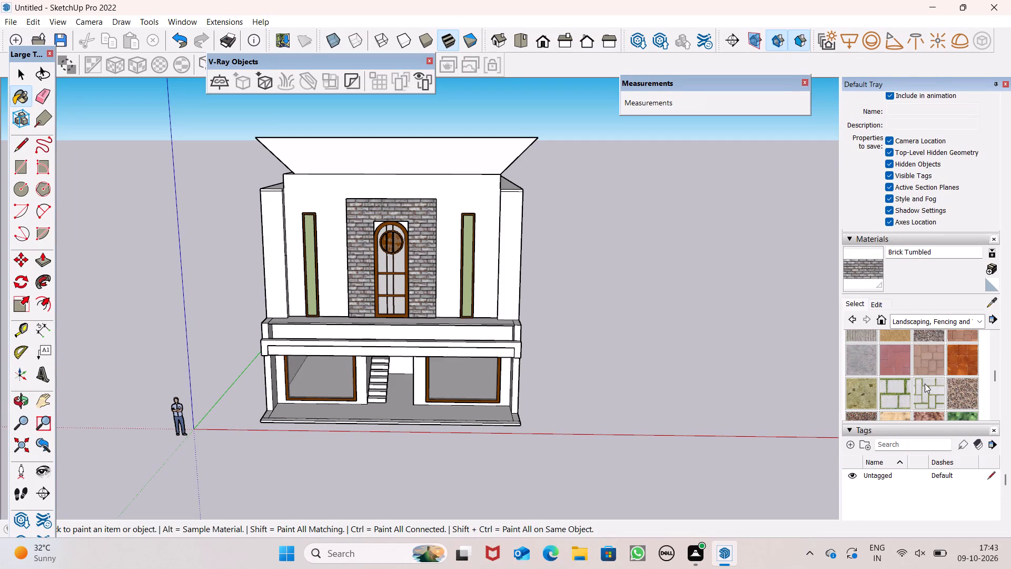
scroll(925, 384, down, 4)
scroll(855, 328, up, 1)
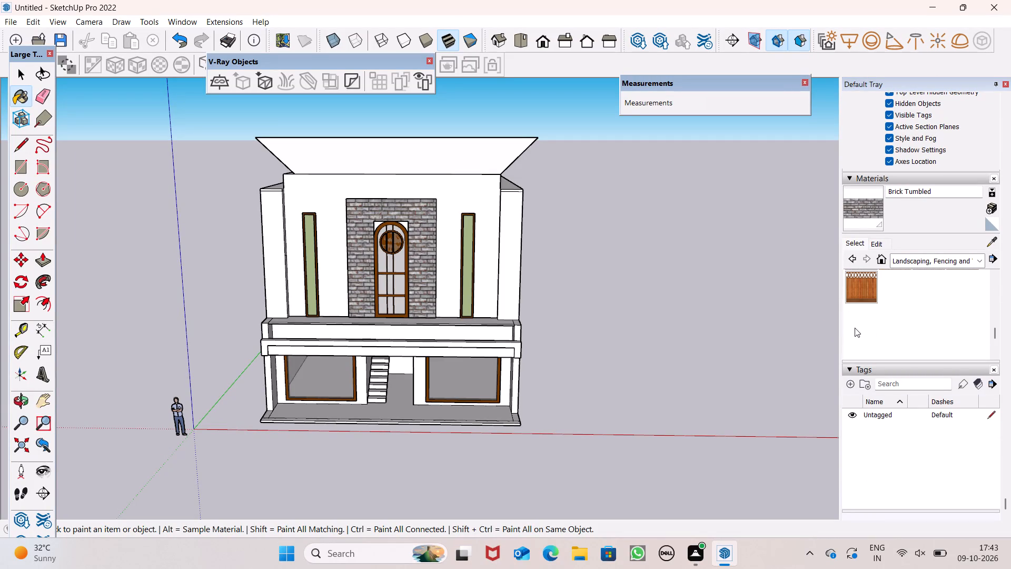
click(965, 325)
scroll(452, 321, up, 6)
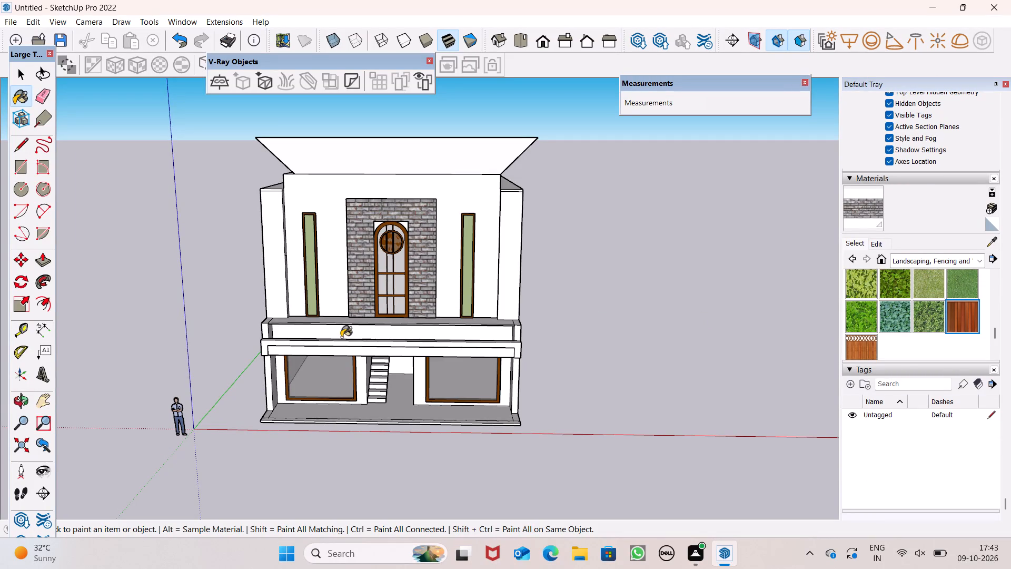
scroll(341, 337, up, 10)
scroll(294, 335, up, 4)
click(294, 335)
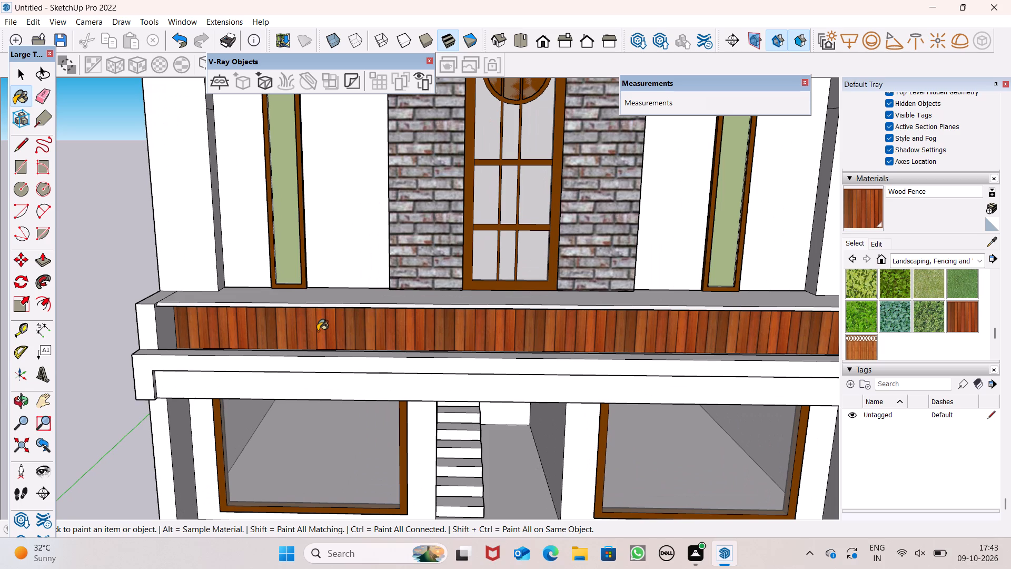
Browse the Wood material collection for another facade finish.
scroll(341, 334, down, 4)
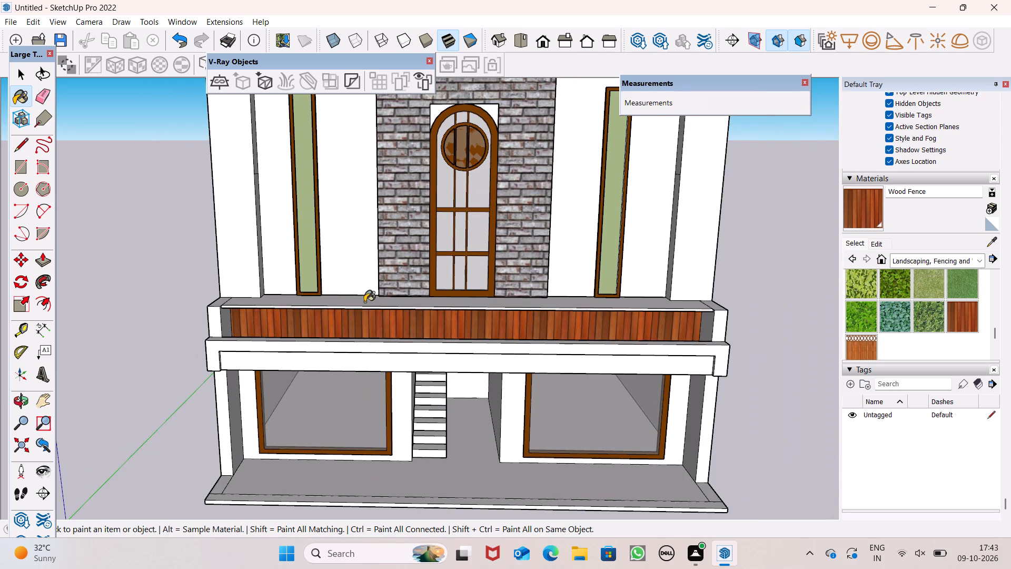
scroll(358, 337, down, 1)
scroll(432, 320, down, 1)
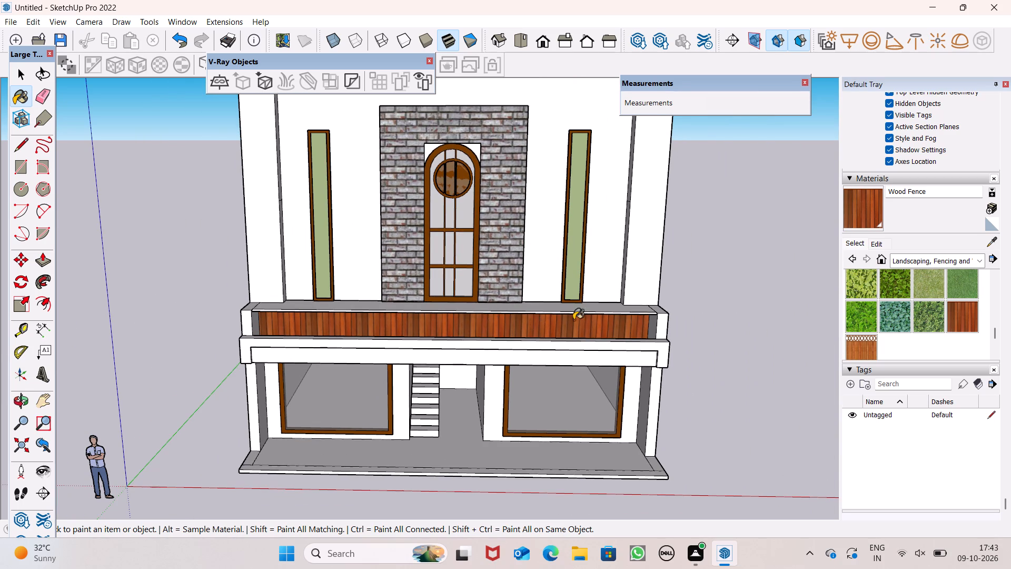
click(980, 263)
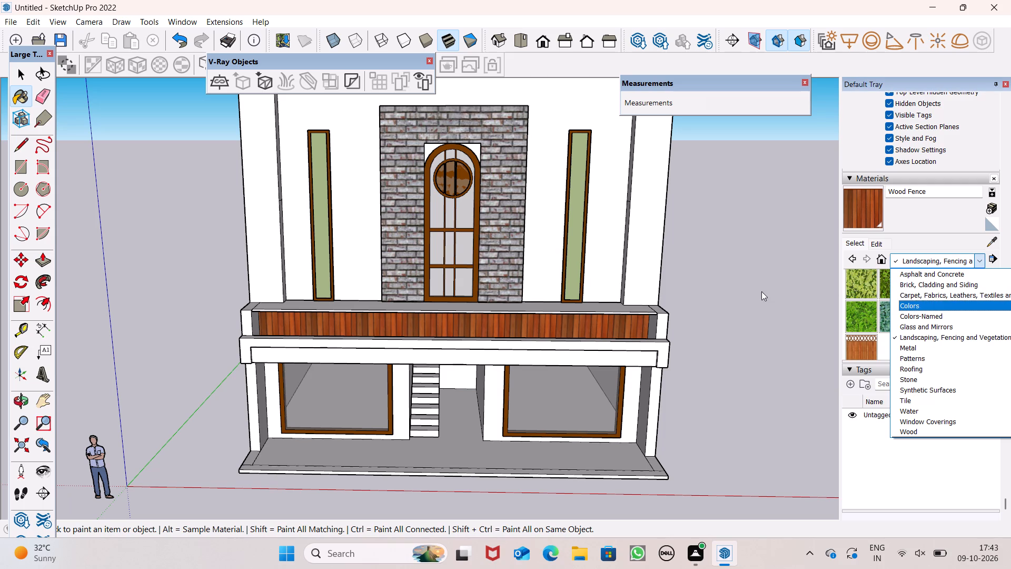
click(761, 291)
click(974, 262)
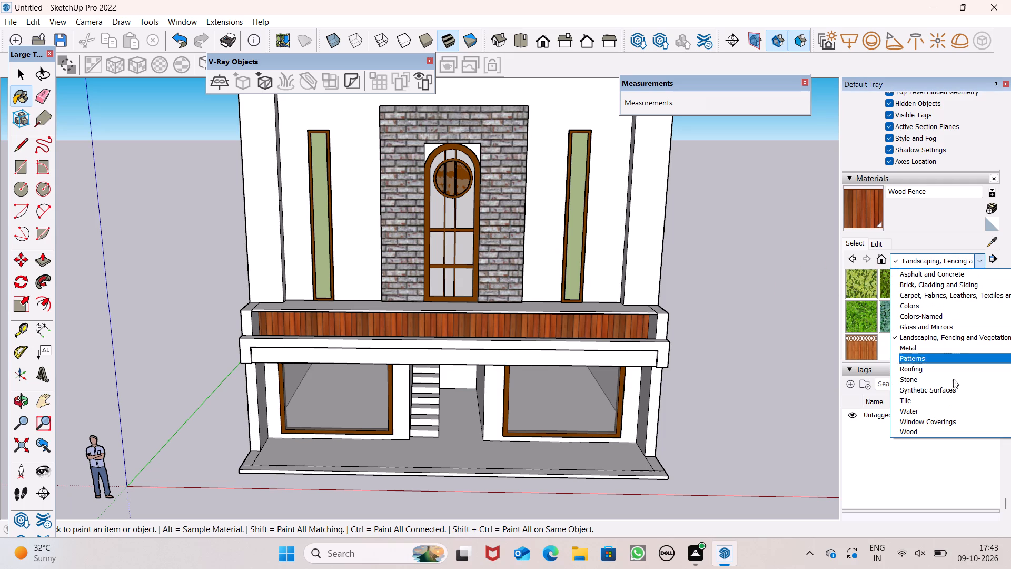
click(934, 428)
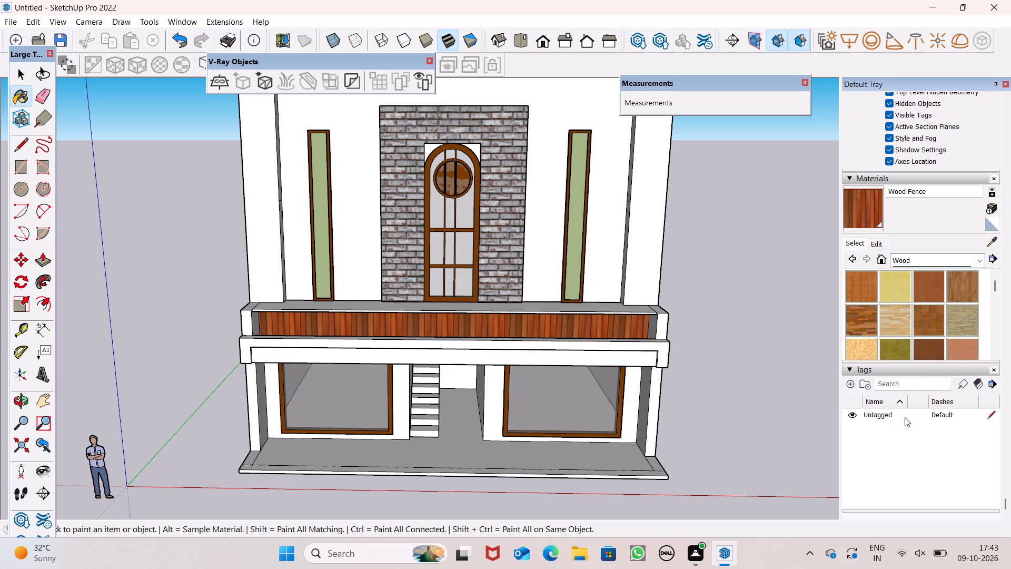
scroll(923, 327, down, 3)
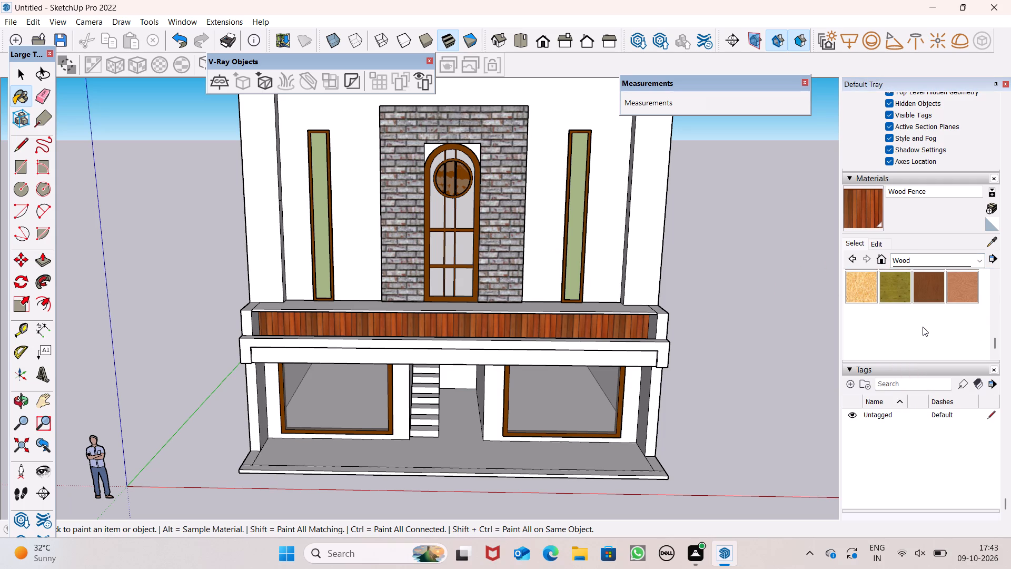
scroll(923, 327, up, 1)
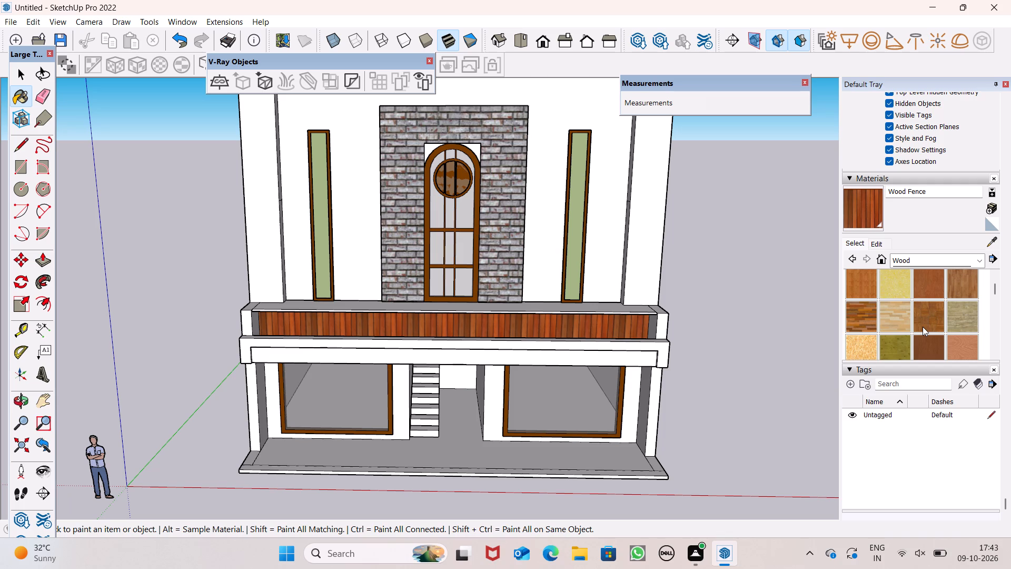
Paint the front faces of both upper-storey side piers with grey Color M05 from the Colors collection.
click(985, 264)
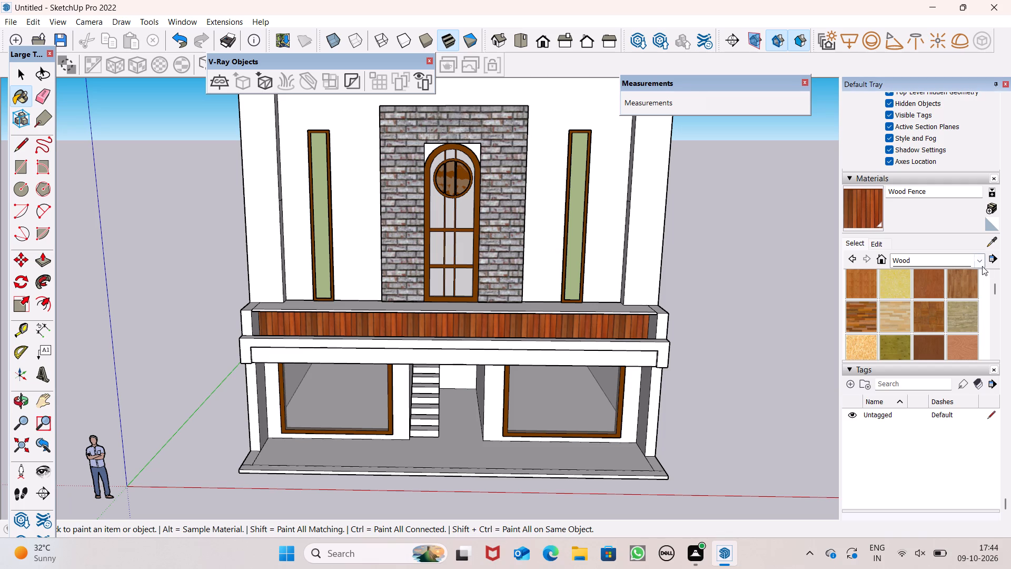
click(981, 266)
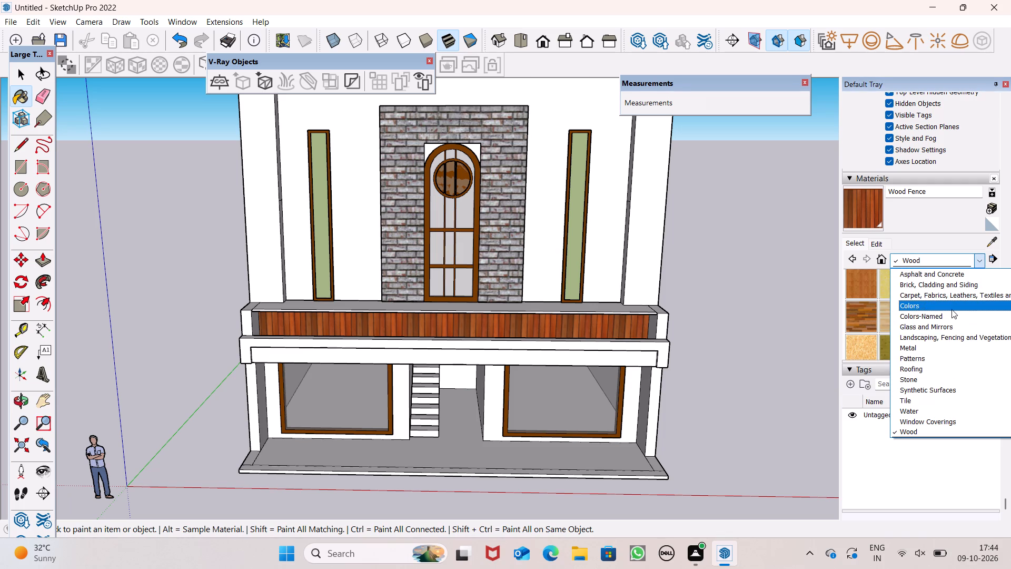
click(951, 309)
scroll(963, 338, down, 4)
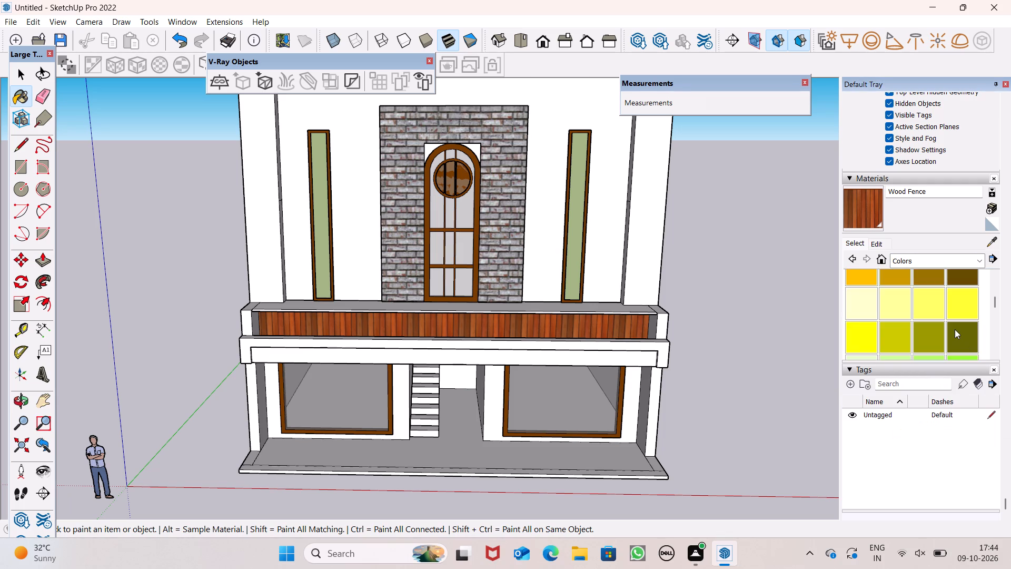
scroll(955, 329, down, 9)
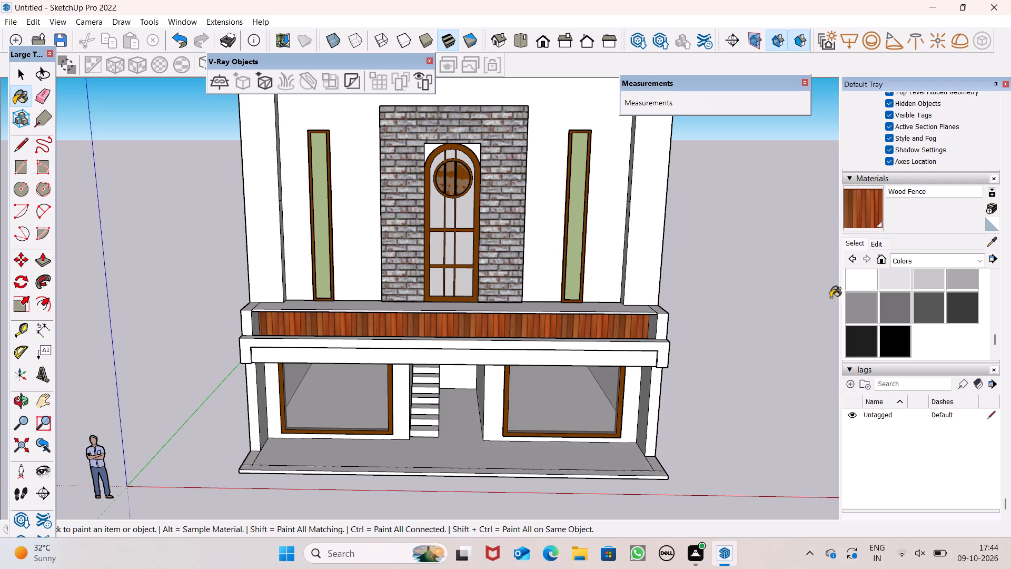
click(898, 308)
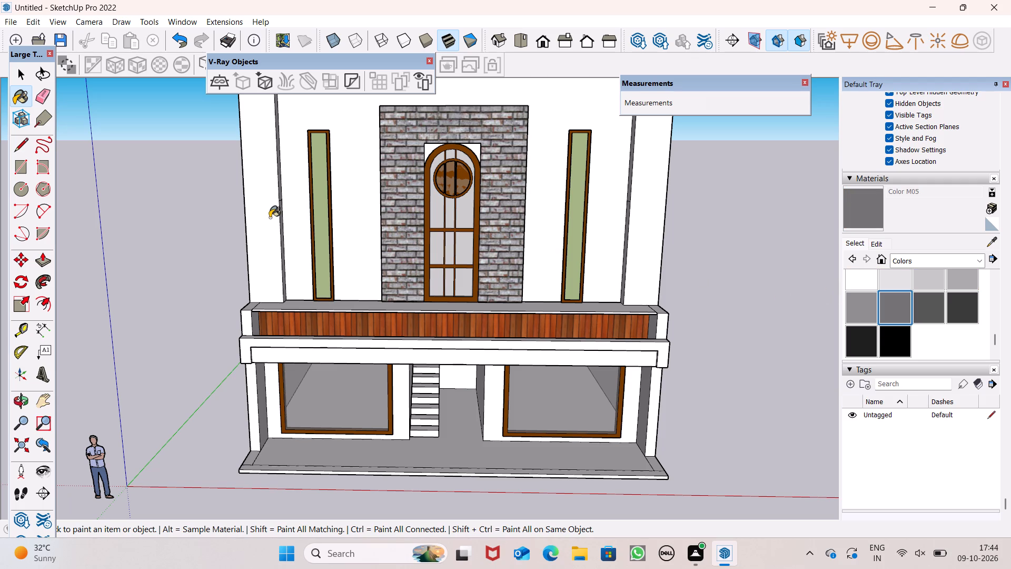
click(270, 217)
scroll(275, 250, down, 4)
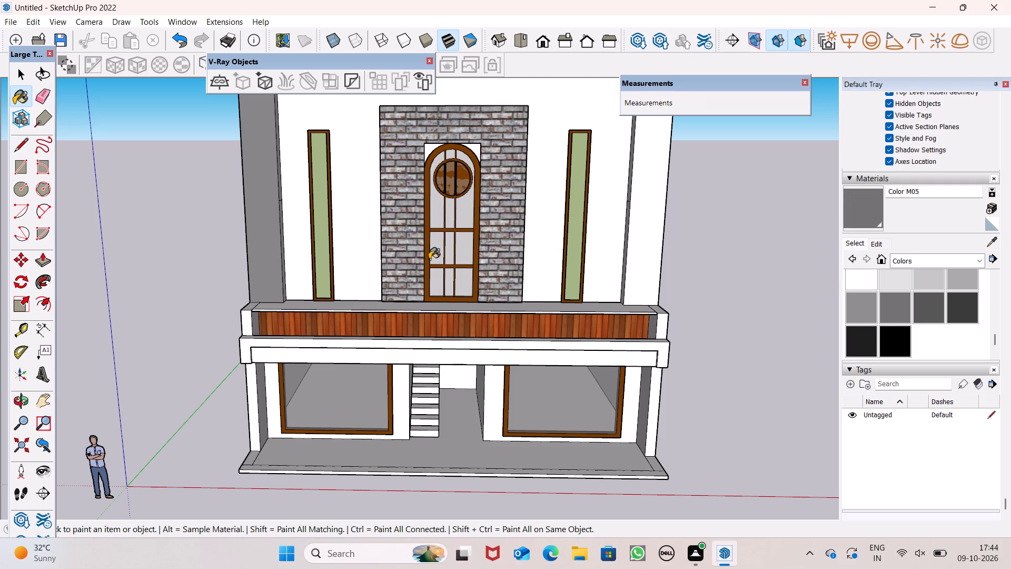
click(582, 228)
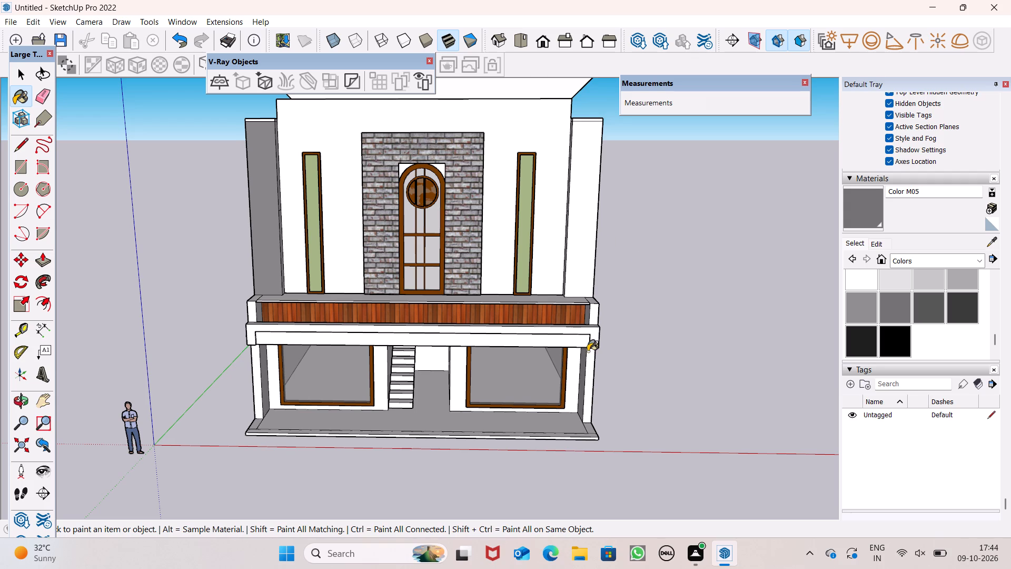
Paint the outer band of the balcony slab and the fronts of both ground-floor side piers with Color M05.
scroll(588, 351, up, 1)
scroll(588, 350, down, 1)
scroll(588, 350, up, 5)
click(600, 332)
click(594, 392)
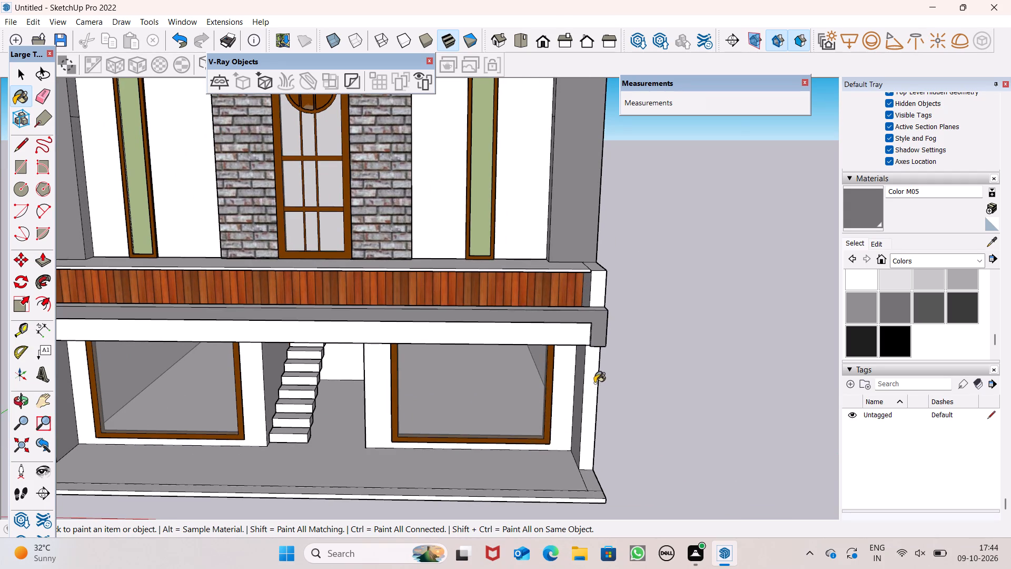
scroll(665, 370, down, 7)
scroll(362, 371, up, 7)
click(350, 383)
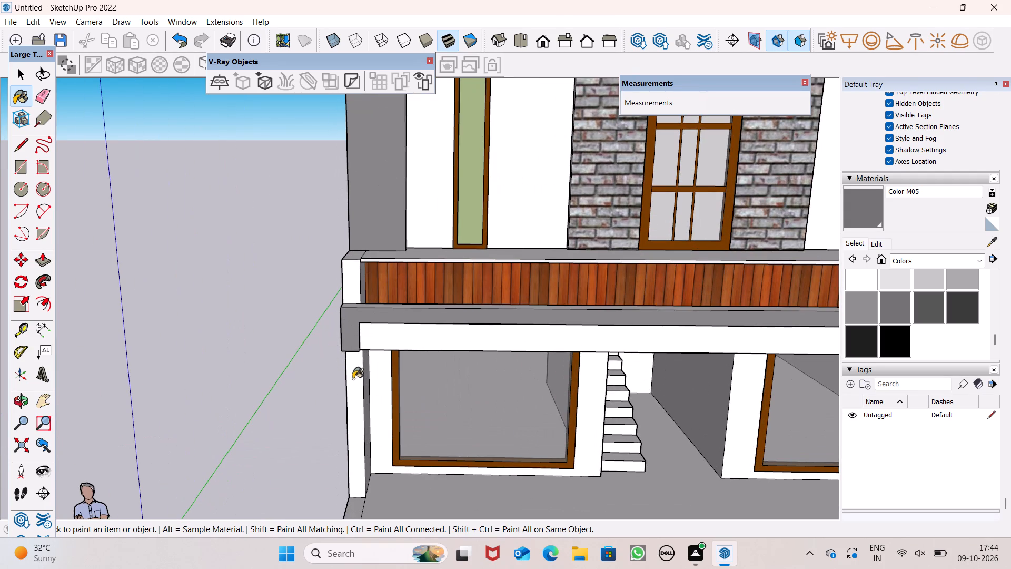
Paint the ground-floor front walls around both large windows with Color M05.
scroll(311, 301, down, 4)
scroll(386, 342, down, 1)
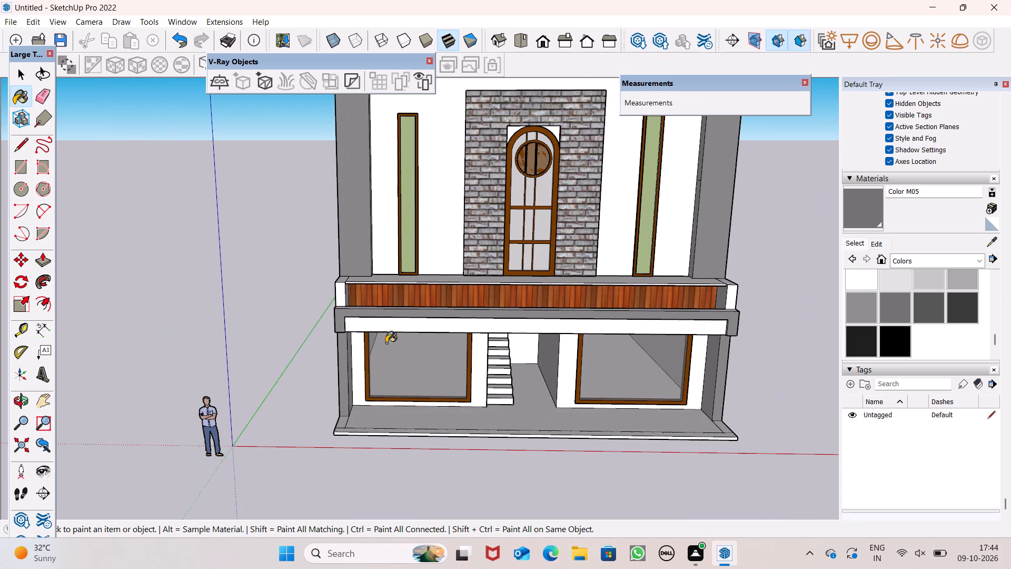
scroll(479, 395, up, 5)
click(480, 385)
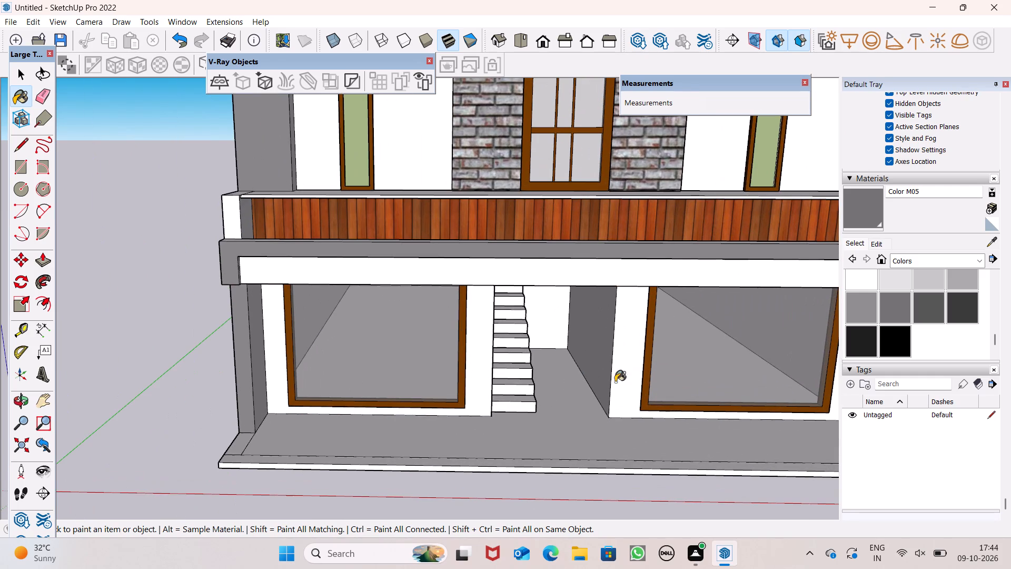
click(625, 380)
Paint the stairwell's side wall beside the steps and its back wall with Color M05.
scroll(561, 340, down, 3)
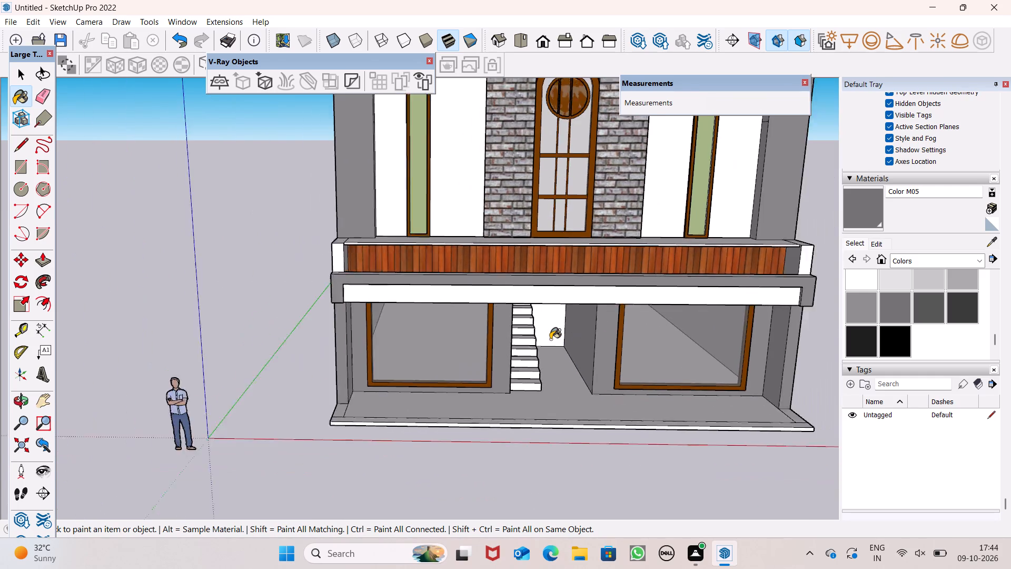
scroll(550, 339, down, 1)
middle_drag(654, 368, 632, 462)
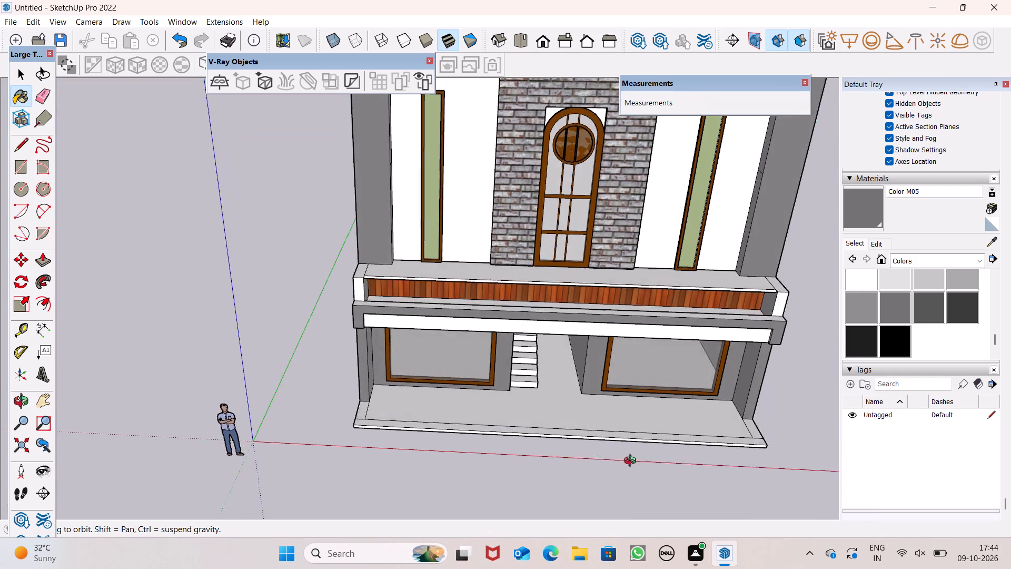
middle_drag(632, 462, 544, 312)
scroll(544, 312, up, 4)
click(504, 322)
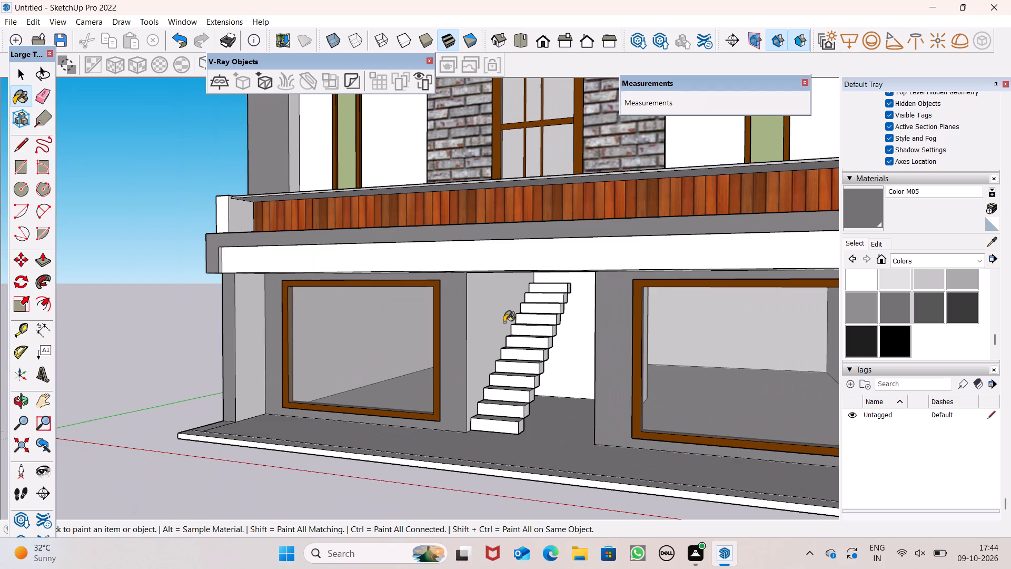
middle_drag(536, 325, 588, 331)
scroll(588, 332, up, 1)
click(573, 318)
middle_drag(578, 346, 627, 348)
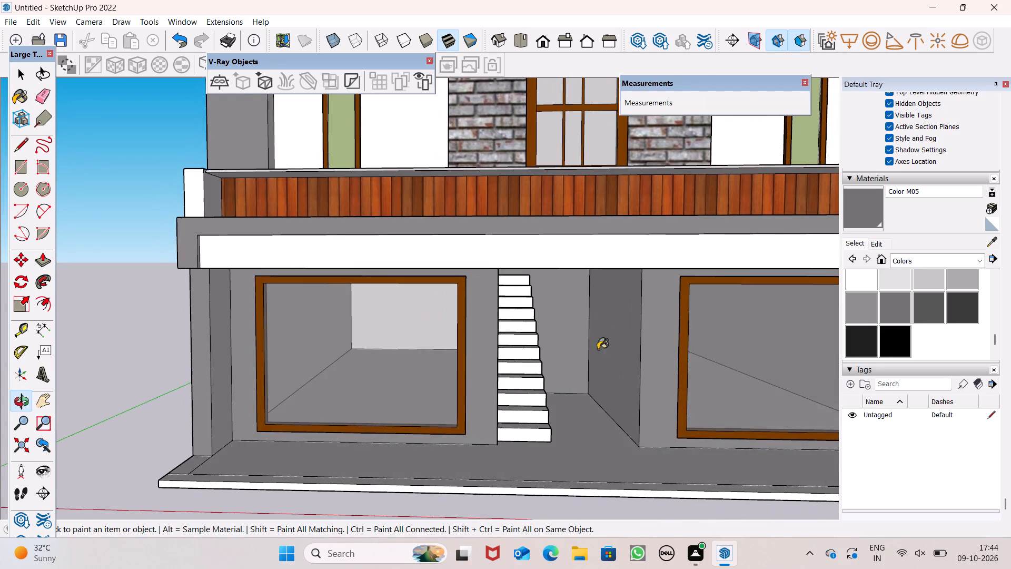
Examine the painted front facade from several angles and distances.
scroll(581, 366, down, 7)
scroll(582, 399, up, 1)
middle_drag(587, 403, 375, 438)
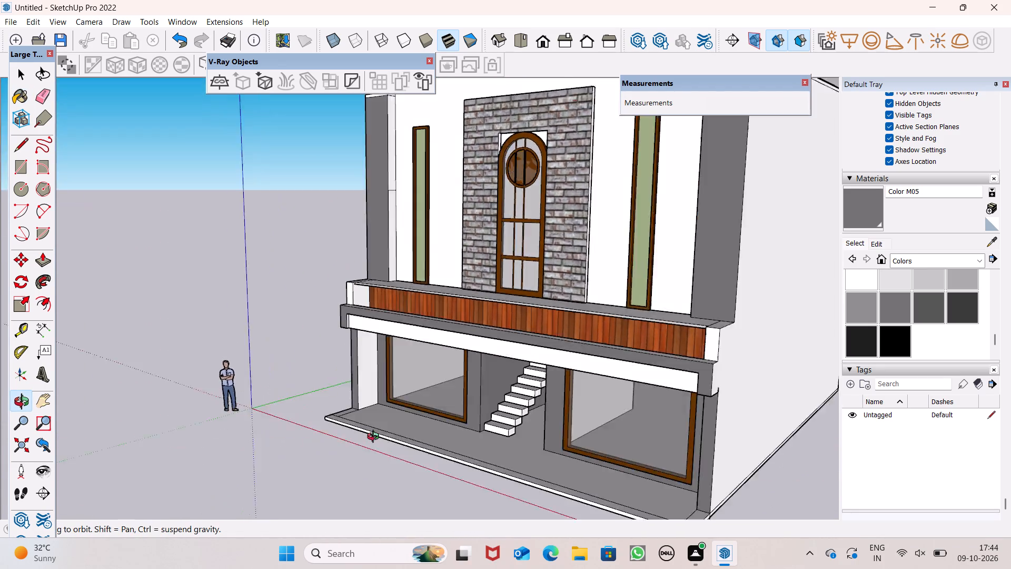
middle_drag(375, 438, 472, 468)
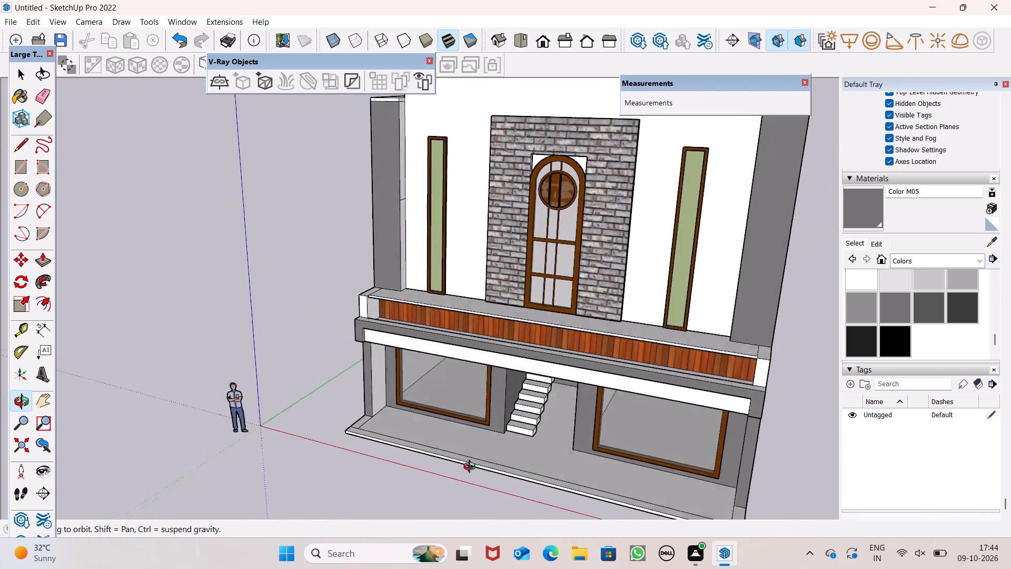
middle_drag(472, 468, 491, 413)
scroll(490, 346, down, 1)
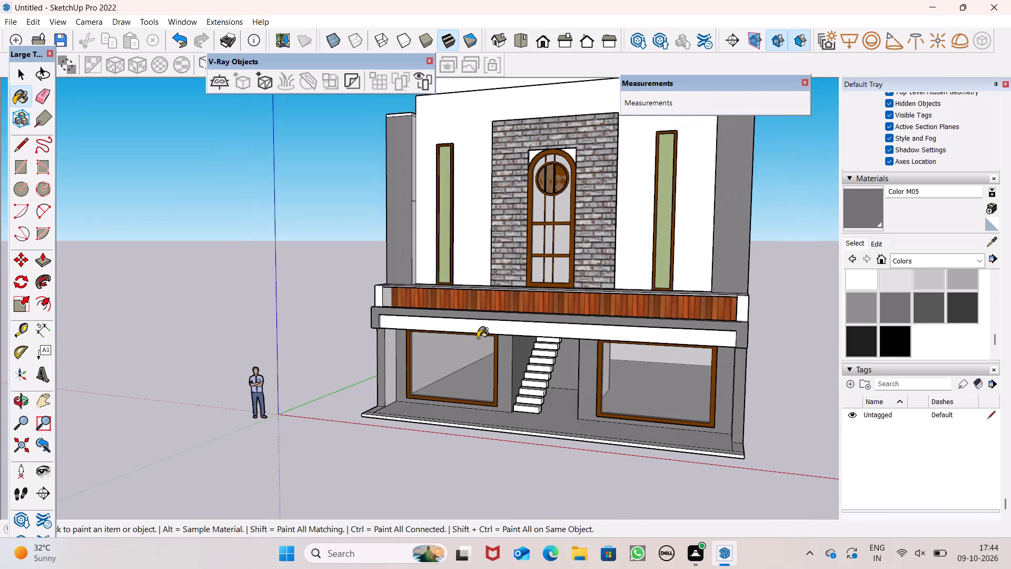
scroll(478, 338, down, 2)
middle_drag(519, 347, 643, 377)
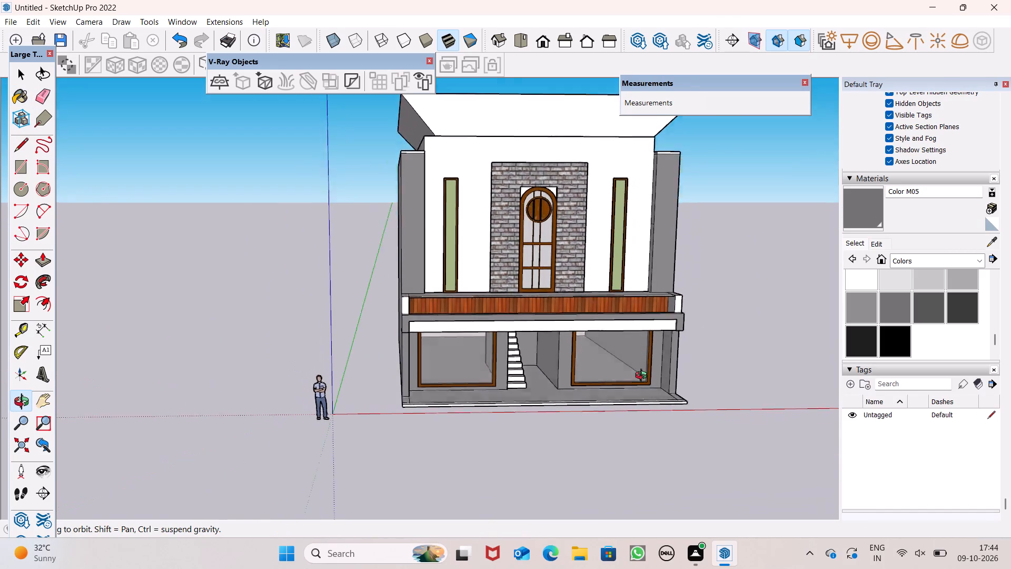
middle_drag(643, 377, 646, 431)
scroll(797, 163, up, 2)
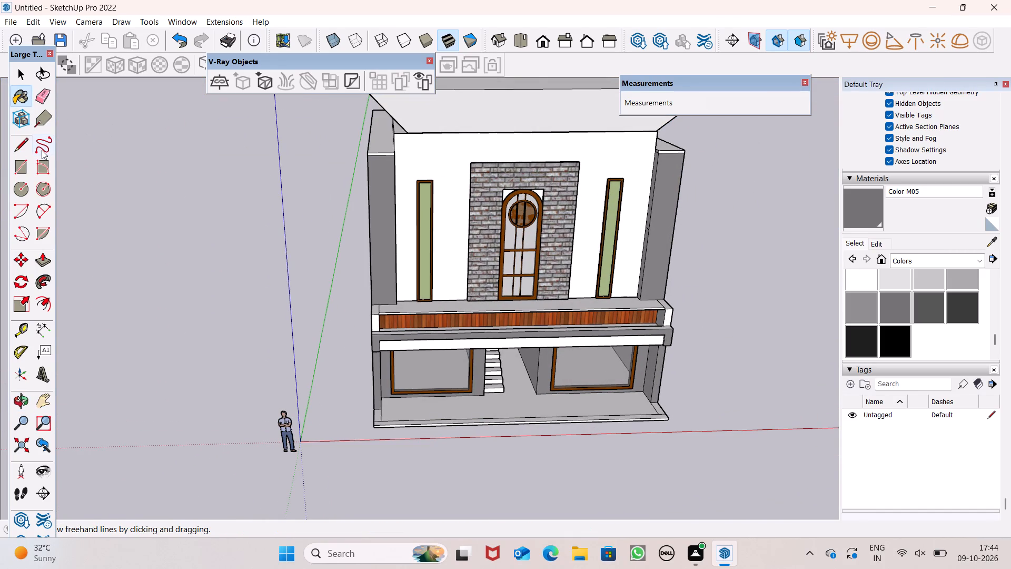
Draw a thin horizontal rectangle about 13' 9" by 4" on the white wall just above the brick panel.
click(23, 177)
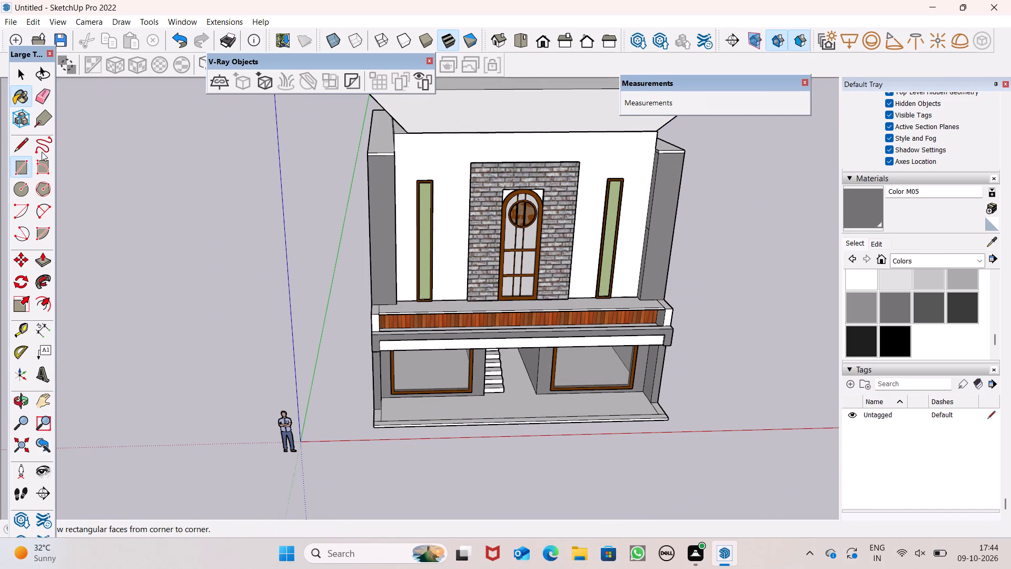
scroll(517, 132, up, 9)
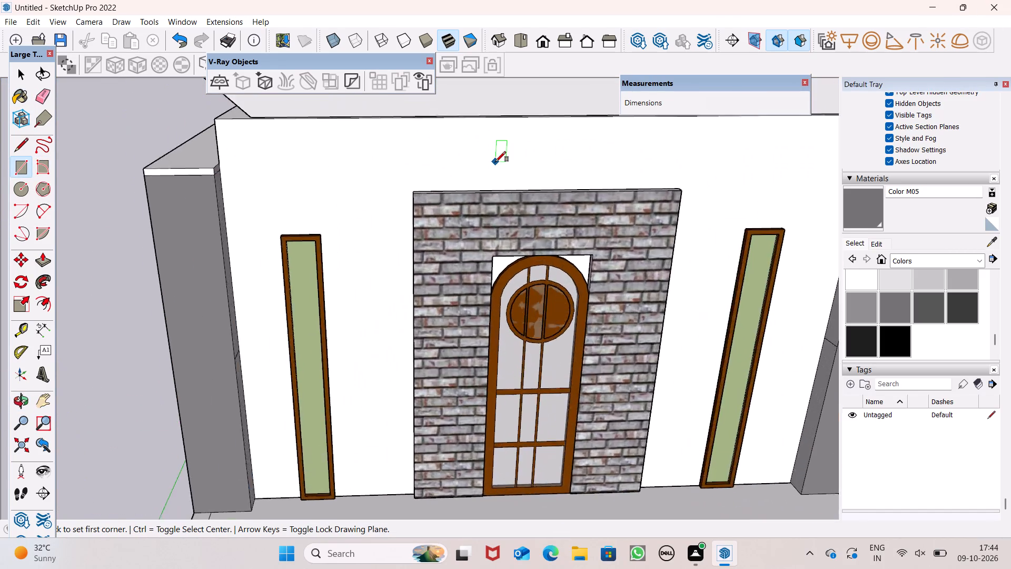
scroll(495, 162, up, 4)
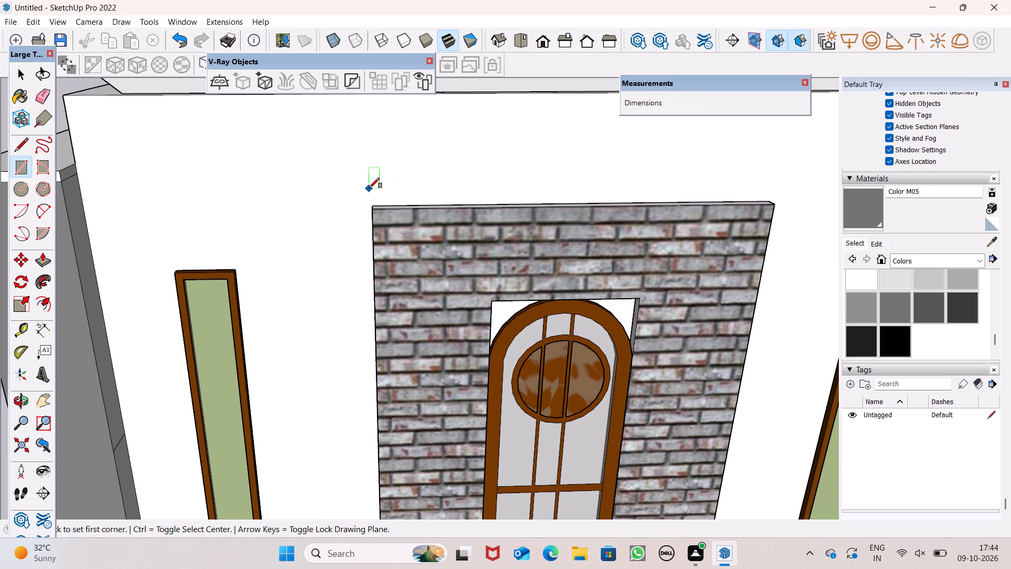
click(369, 184)
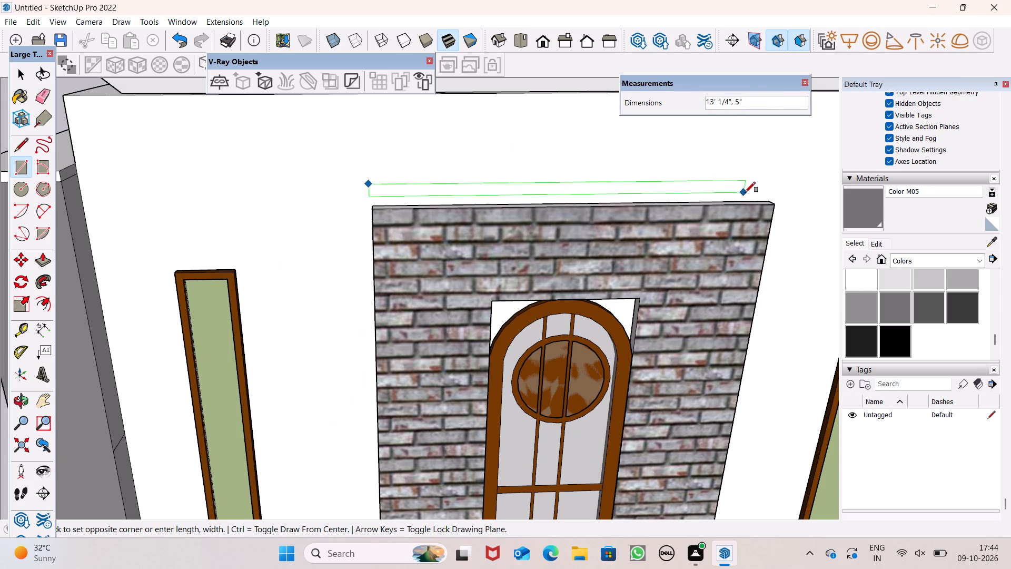
click(765, 190)
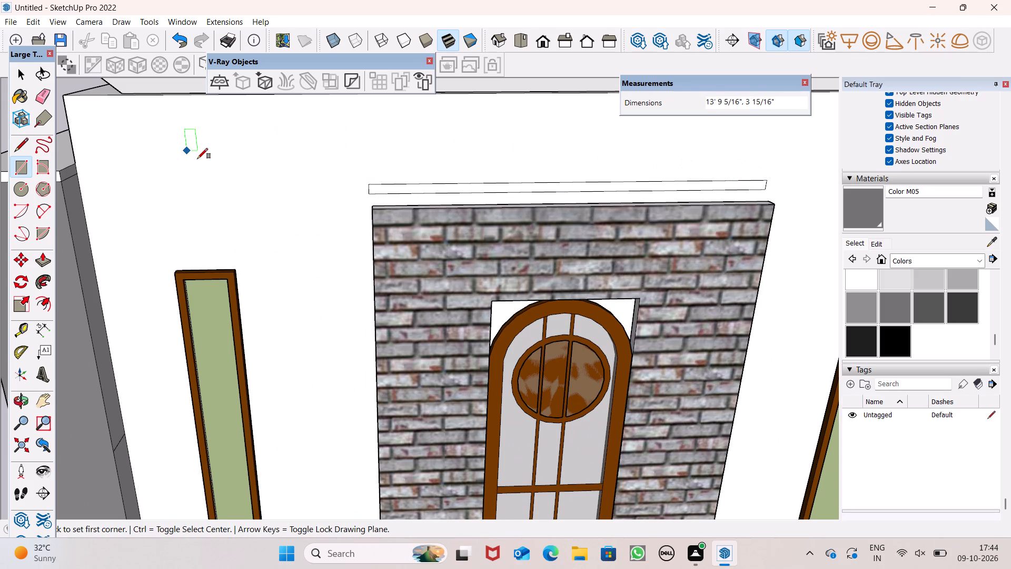
Push/Pull the thin rectangle outward about 2' 7" to form a canopy over the brick panel.
click(46, 263)
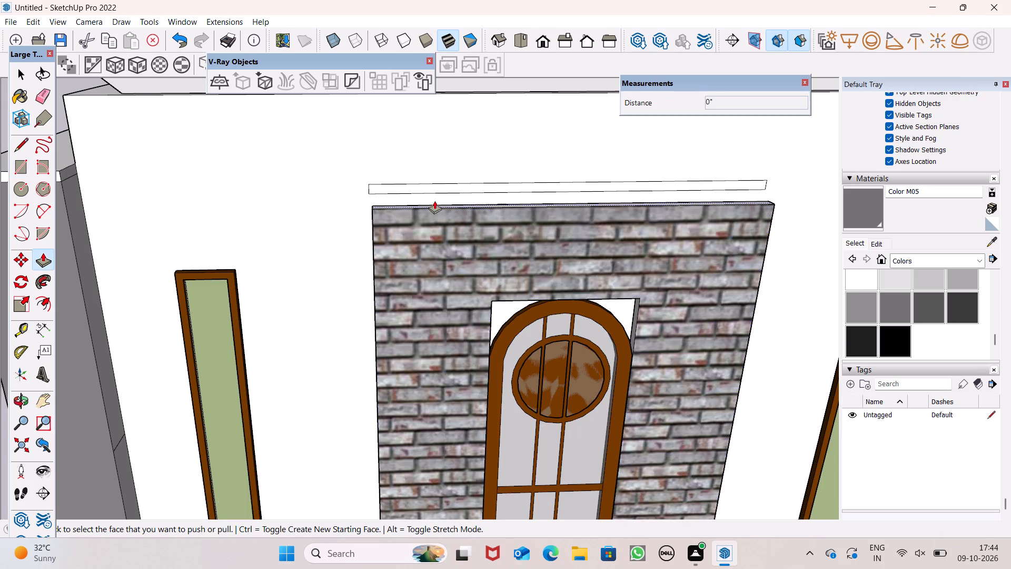
drag(436, 192, 437, 192)
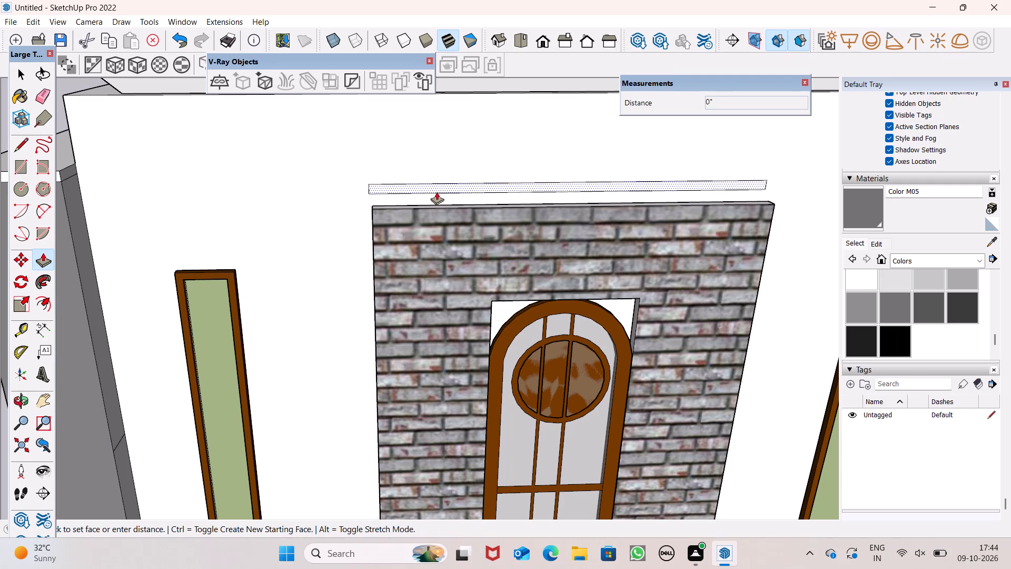
drag(437, 192, 452, 209)
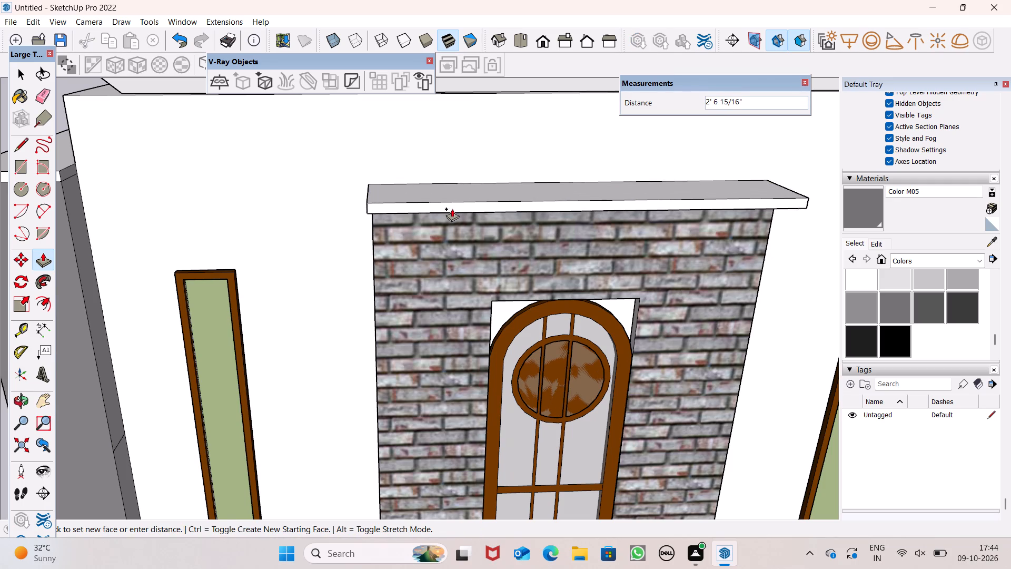
Finish pulling the canopy's front face out to about 2' 9" from the wall.
drag(452, 209, 452, 210)
Push/Pull the canopy's left end face outward about 11" past the edge of the brick panel.
middle_drag(448, 231, 729, 203)
scroll(543, 188, up, 3)
middle_drag(520, 202, 520, 205)
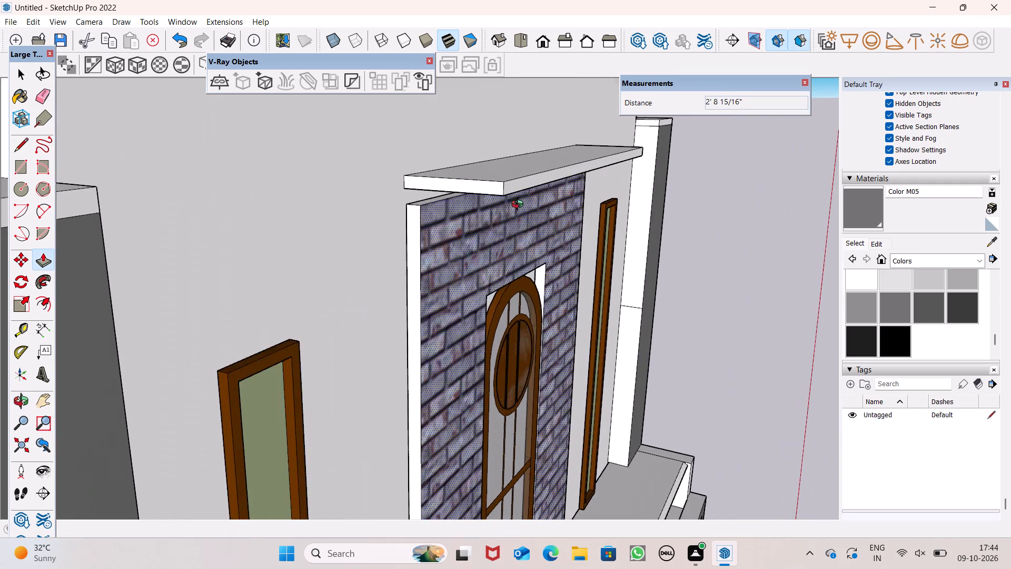
middle_drag(520, 205, 529, 264)
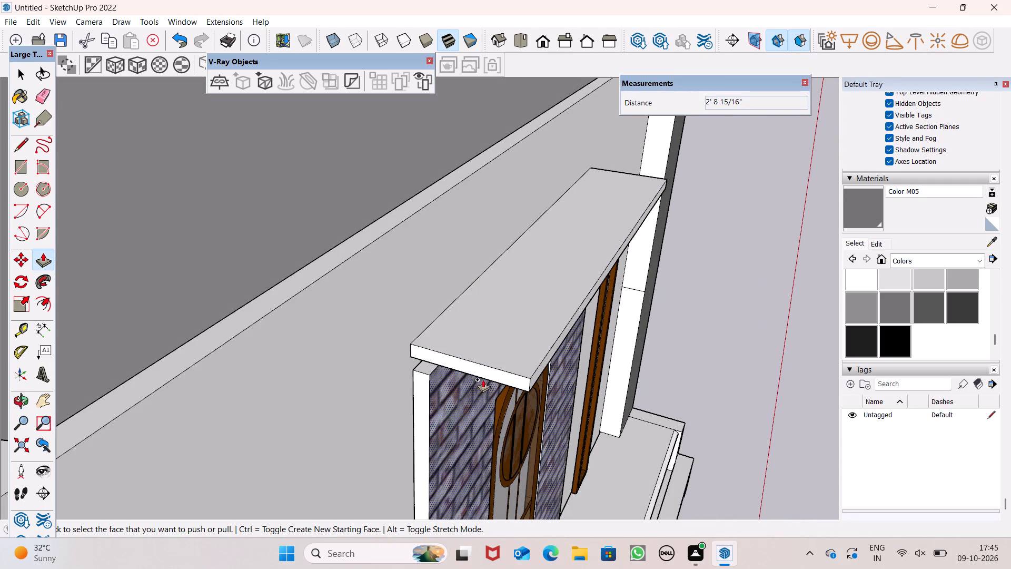
drag(489, 377, 473, 390)
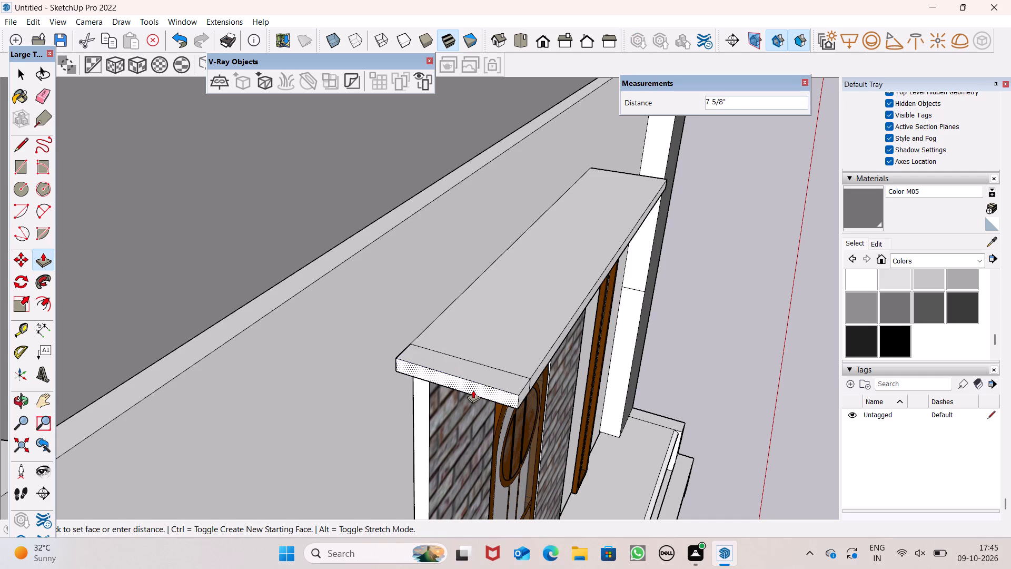
drag(473, 390, 464, 395)
Push/Pull the canopy's right end face outward so it overhangs the brick panel like the left end.
scroll(575, 308, down, 6)
middle_drag(607, 342, 312, 299)
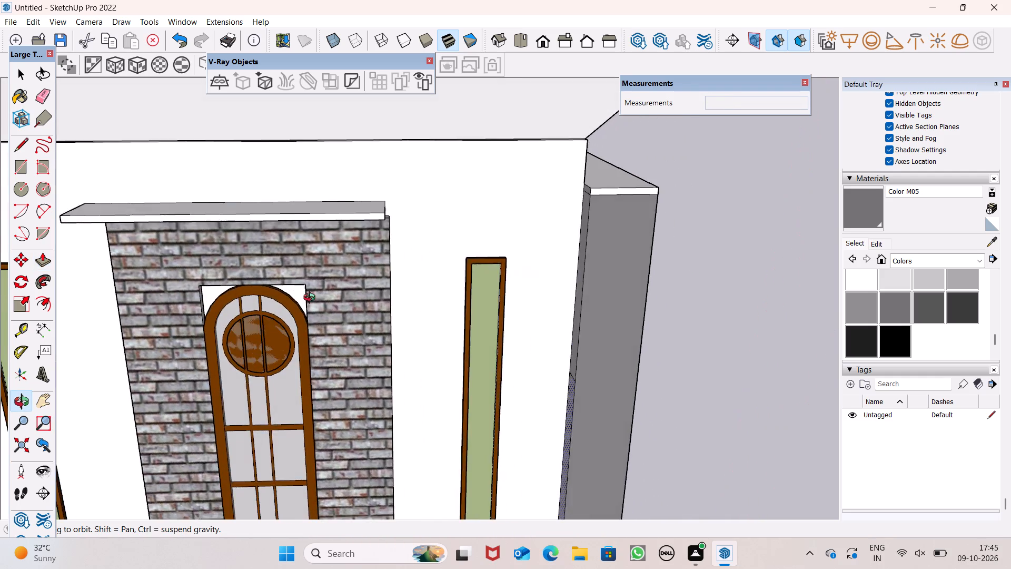
middle_drag(312, 299, 306, 291)
scroll(398, 188, up, 1)
scroll(398, 188, down, 3)
middle_drag(407, 208, 240, 221)
scroll(247, 183, up, 7)
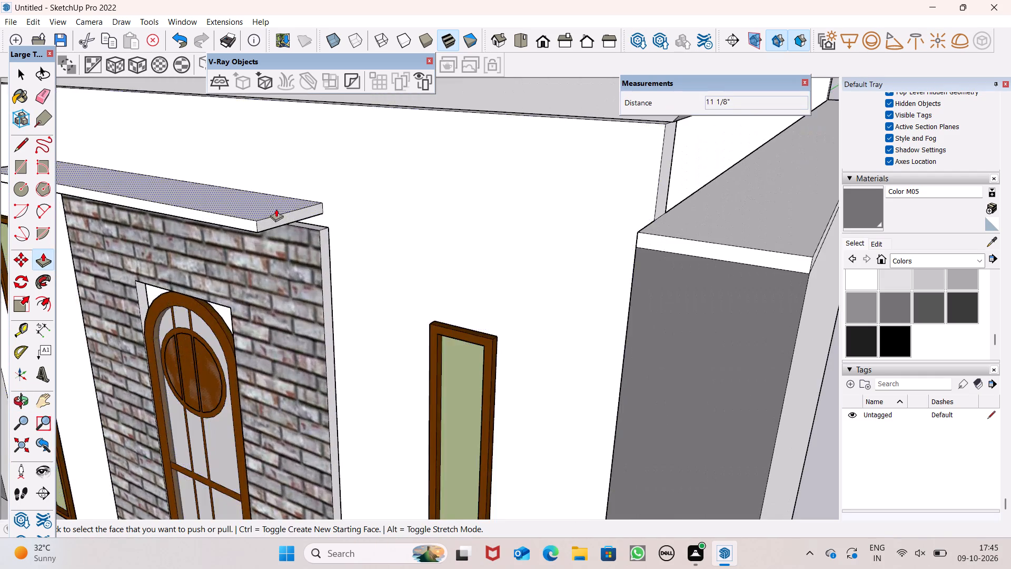
scroll(280, 209, up, 5)
drag(292, 225, 368, 265)
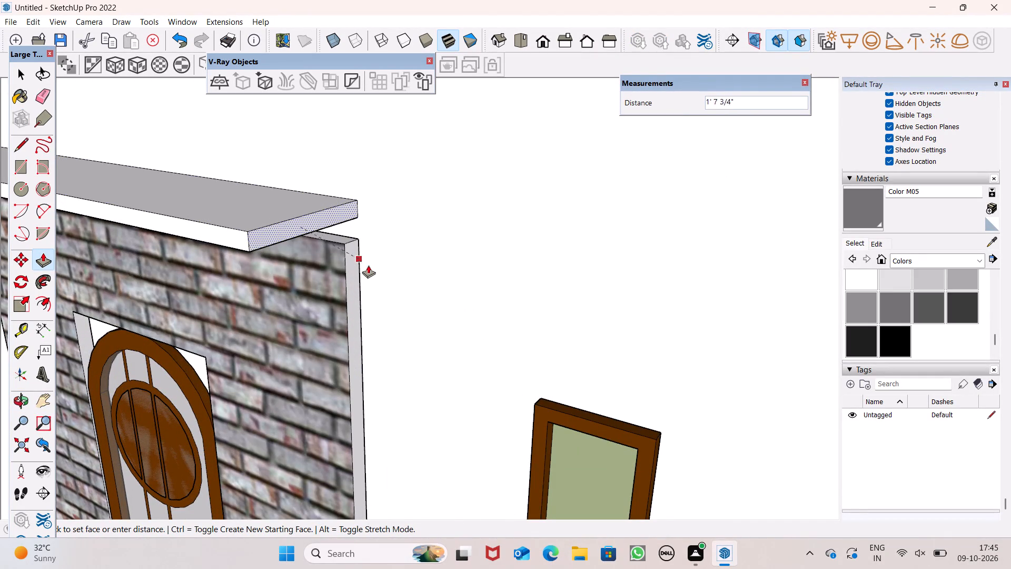
drag(368, 265, 375, 271)
Push/Pull the canopy's underside down about 3" to close the gap above the brick panel.
scroll(374, 200, down, 12)
scroll(436, 247, up, 1)
scroll(436, 247, down, 1)
middle_drag(453, 249, 701, 175)
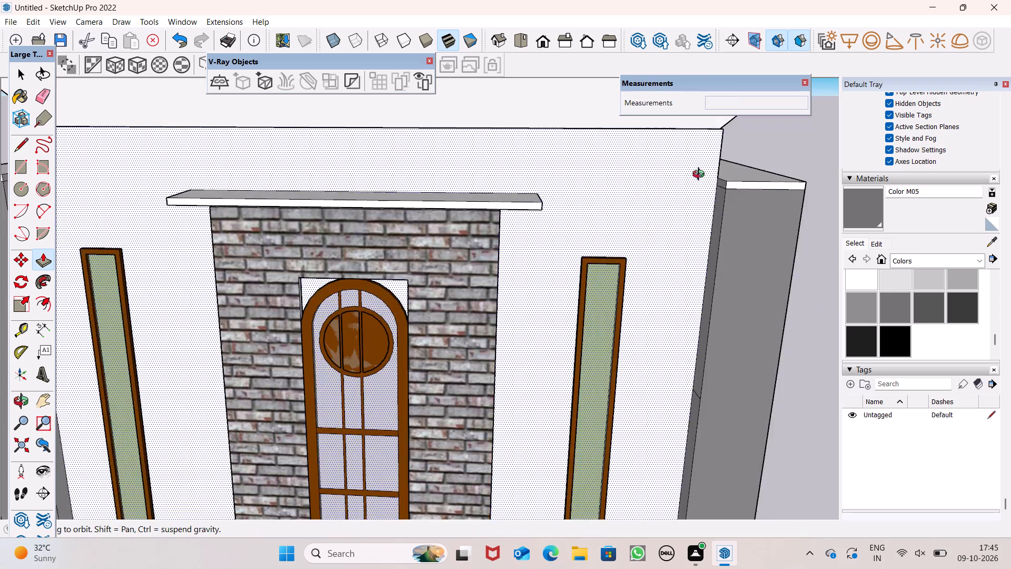
middle_drag(701, 175, 687, 198)
middle_drag(509, 193, 517, 172)
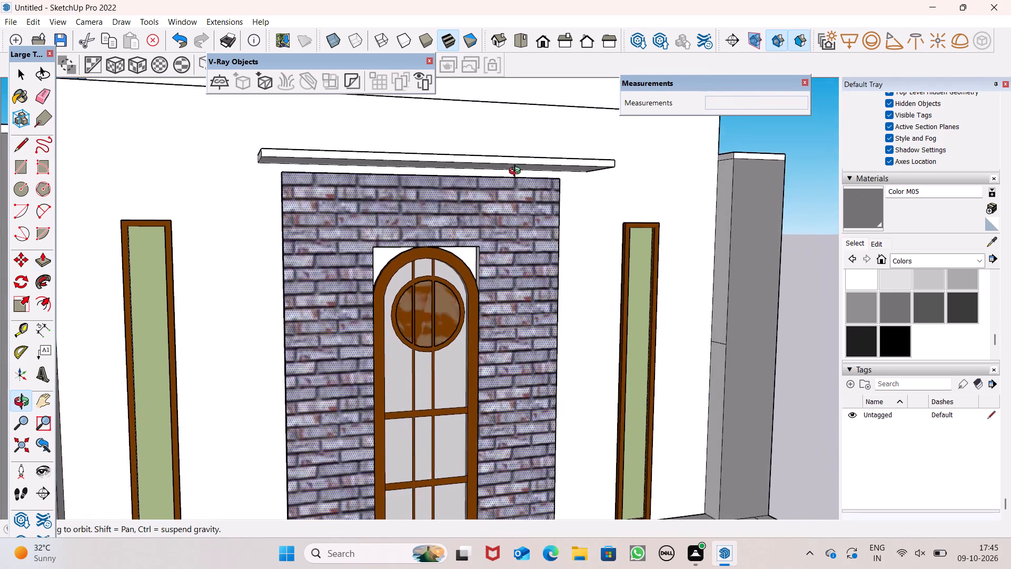
middle_drag(517, 172, 488, 171)
scroll(407, 181, up, 4)
drag(390, 160, 391, 169)
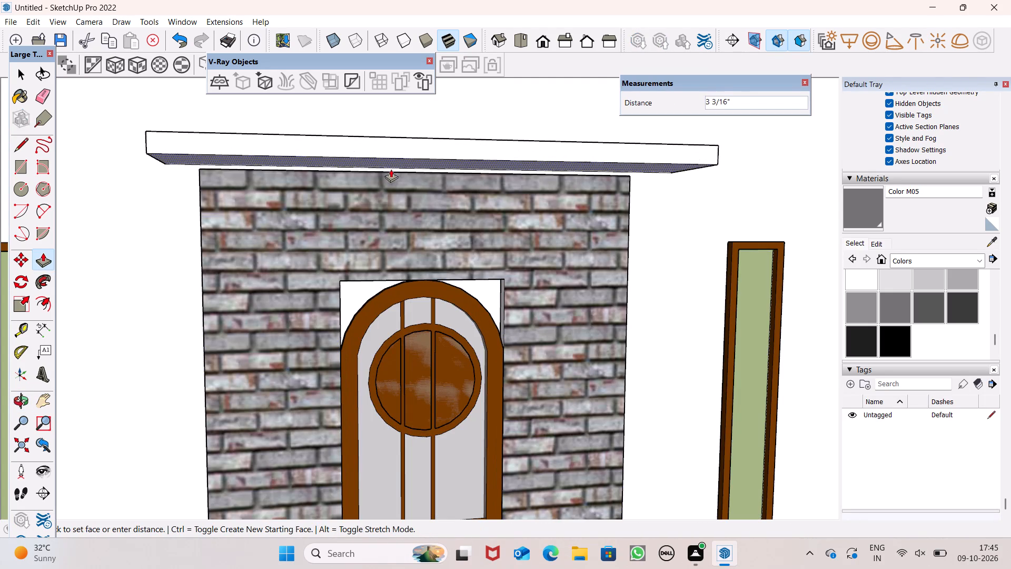
drag(391, 169, 391, 171)
scroll(411, 141, down, 2)
click(411, 144)
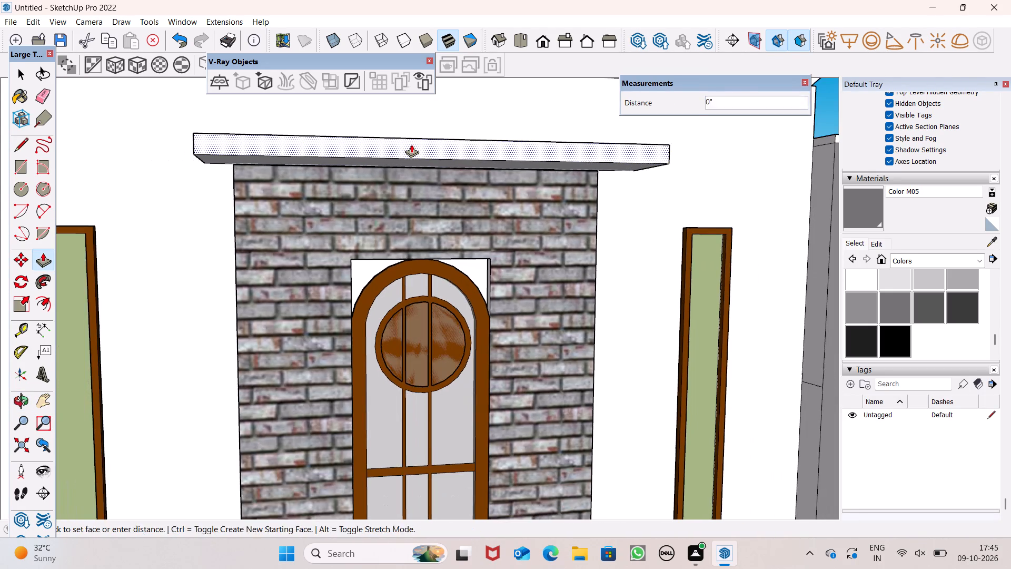
key(space)
Paint the roof's top face and the upper storey's front wall with Color M01.
scroll(411, 158, down, 11)
middle_drag(446, 196, 428, 279)
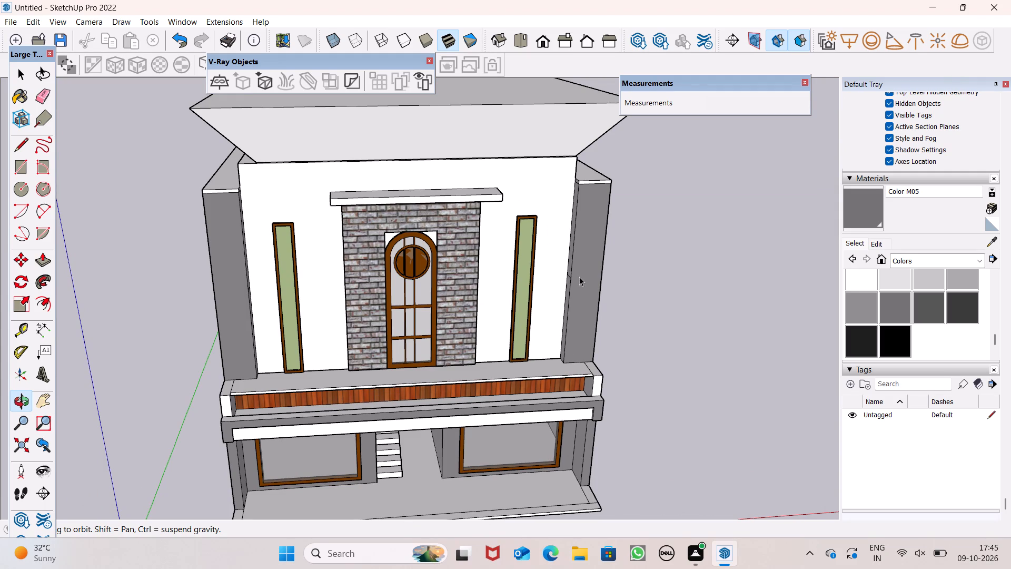
scroll(584, 269, down, 2)
middle_drag(593, 277, 576, 257)
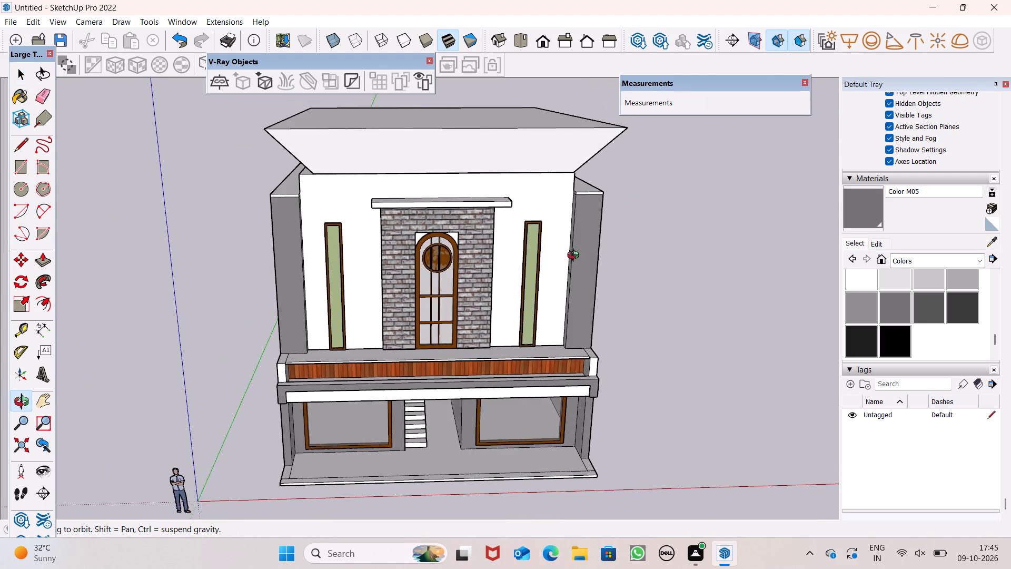
middle_drag(576, 257, 534, 308)
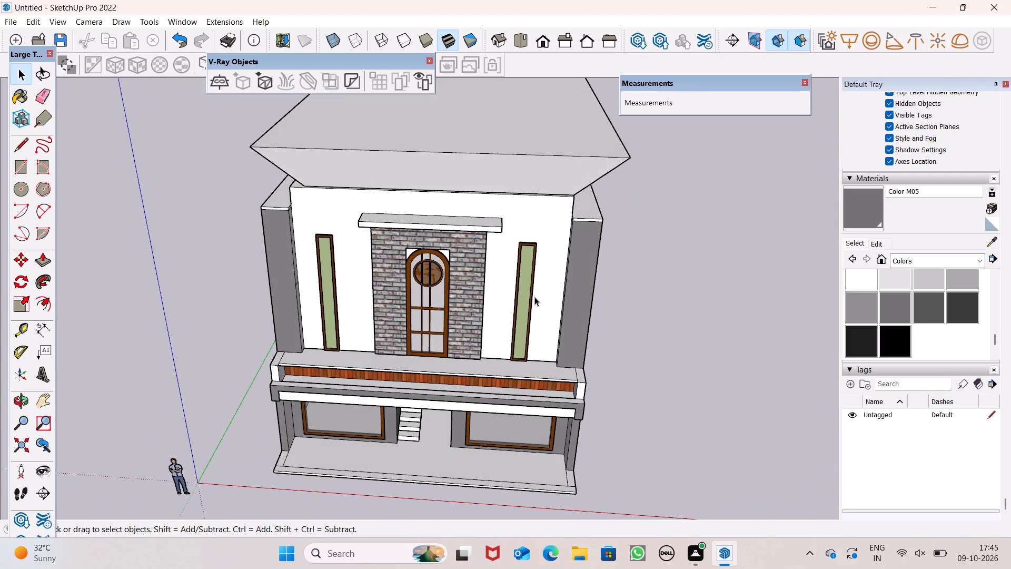
scroll(534, 296, down, 2)
click(886, 282)
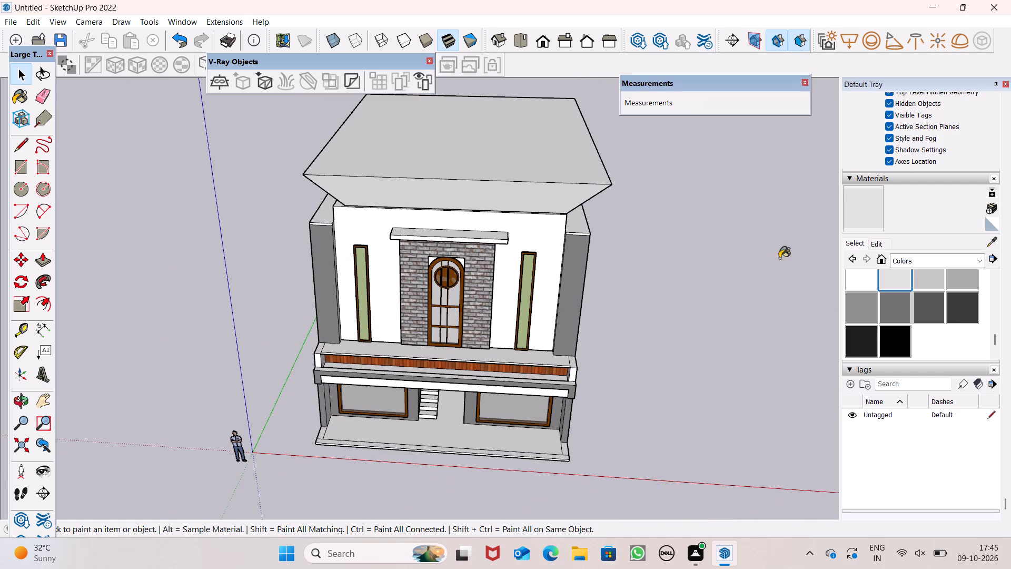
click(528, 158)
middle_drag(526, 210, 536, 172)
scroll(531, 184, up, 1)
click(551, 215)
click(529, 215)
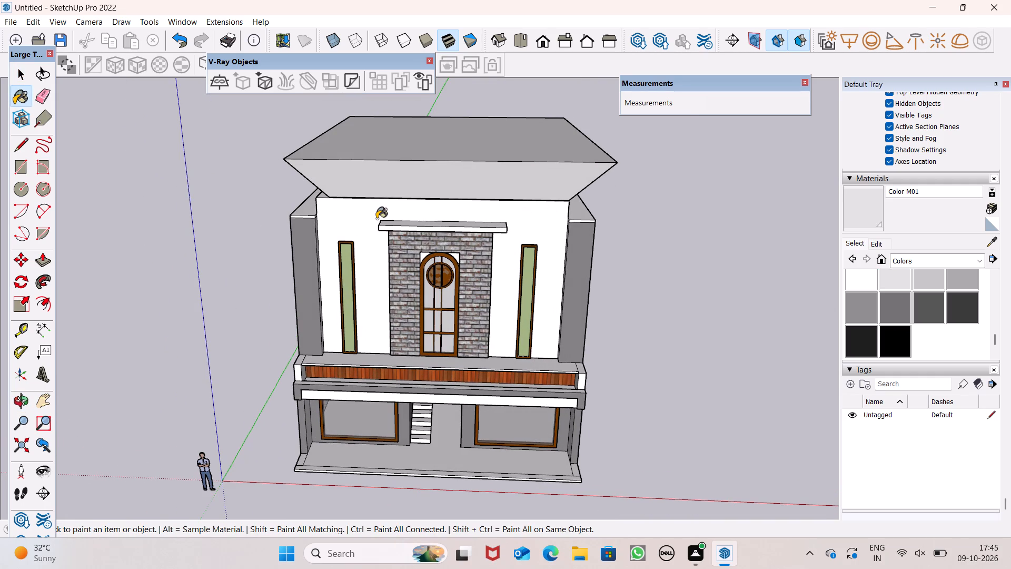
click(347, 223)
Paint the canopy's top, front and left end faces with Color M01.
middle_drag(362, 230, 422, 218)
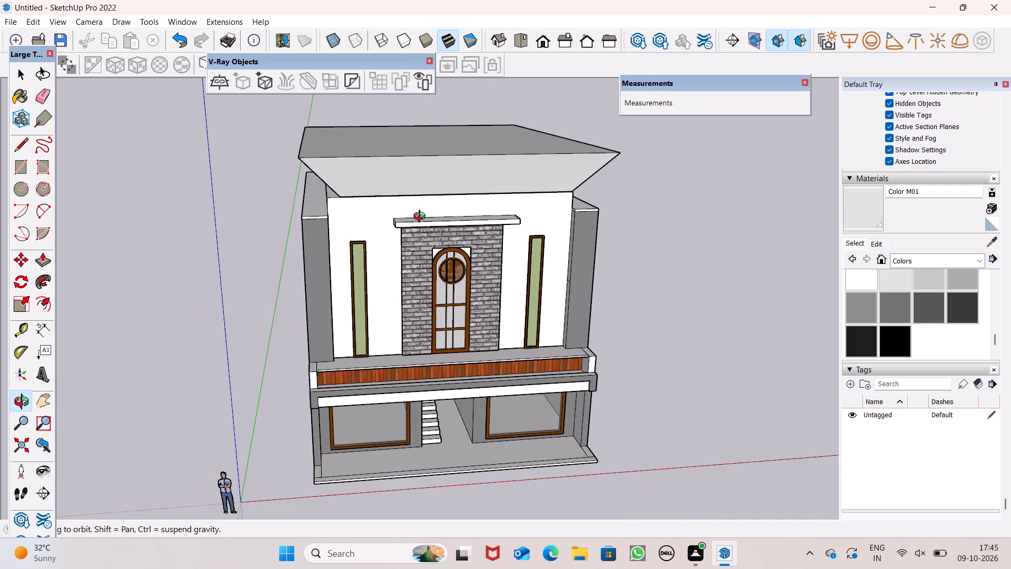
middle_drag(422, 218, 415, 258)
scroll(415, 258, up, 7)
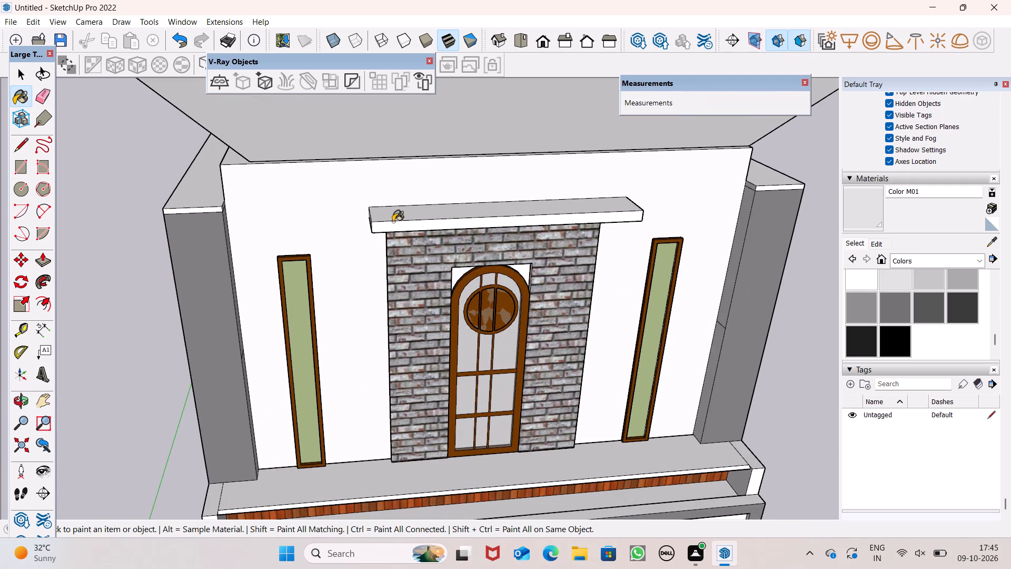
click(393, 221)
click(395, 229)
scroll(400, 220, up, 7)
middle_click(396, 218)
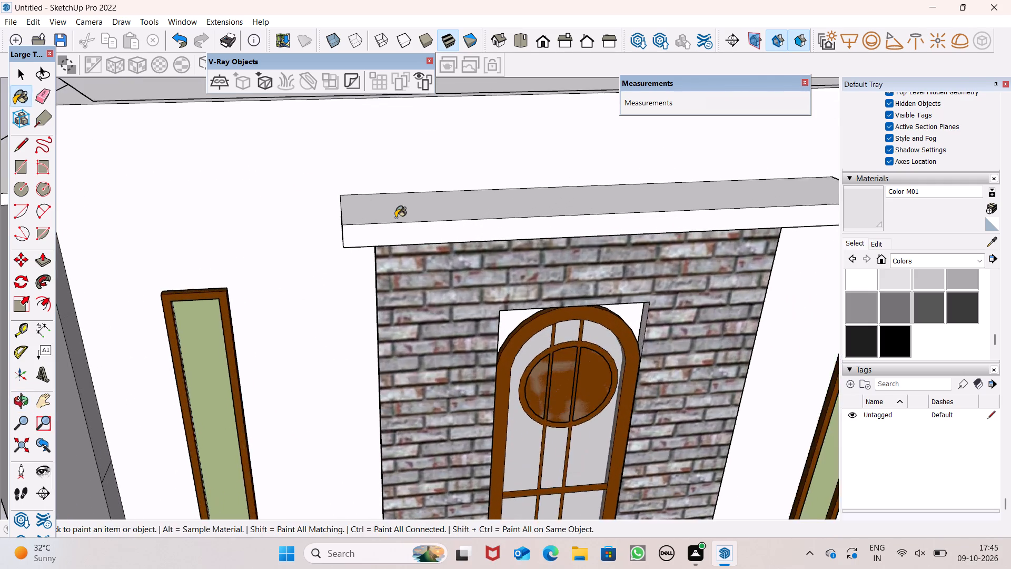
scroll(395, 218, up, 3)
middle_drag(398, 218, 503, 242)
click(442, 222)
click(405, 253)
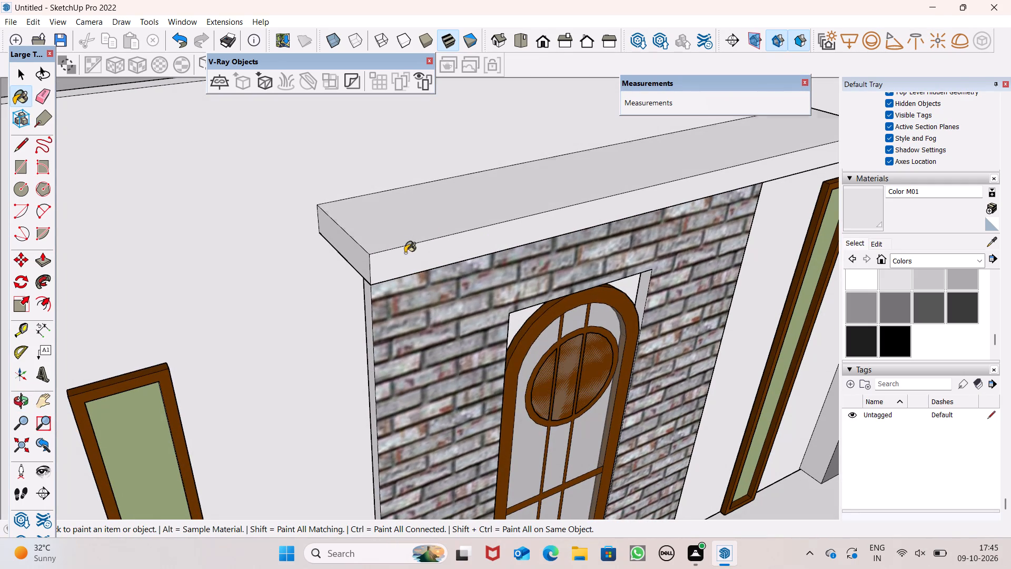
click(350, 251)
click(379, 261)
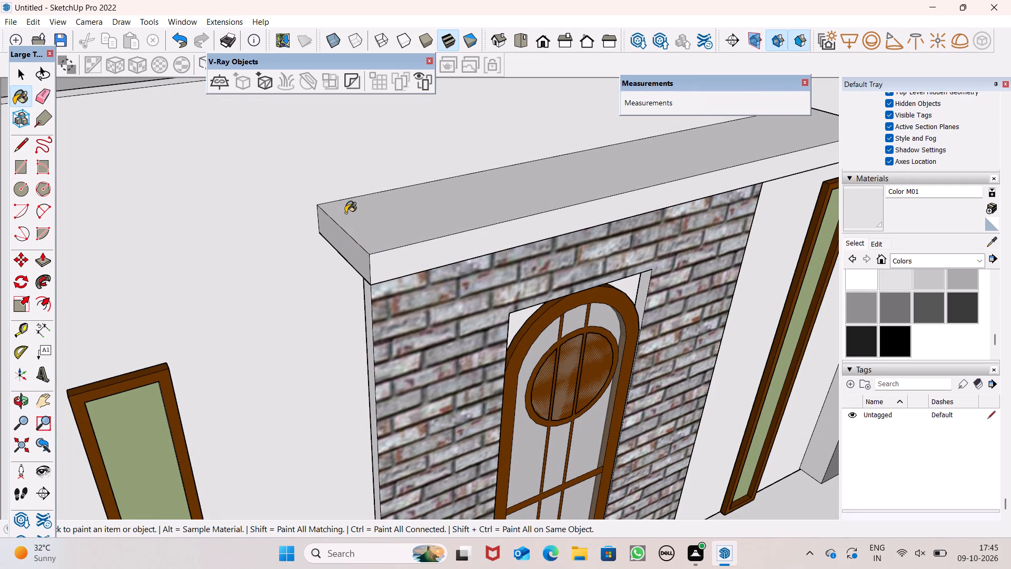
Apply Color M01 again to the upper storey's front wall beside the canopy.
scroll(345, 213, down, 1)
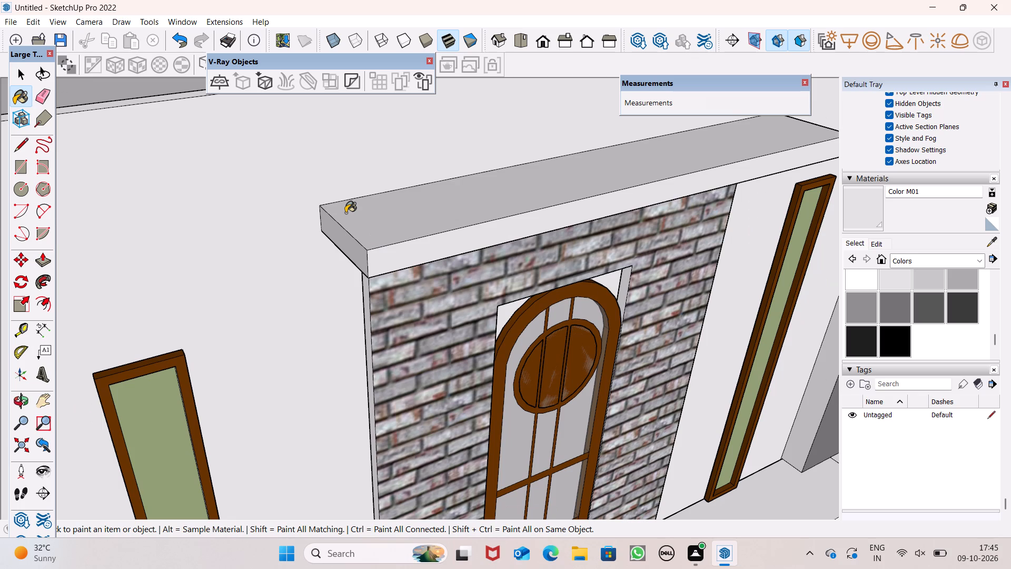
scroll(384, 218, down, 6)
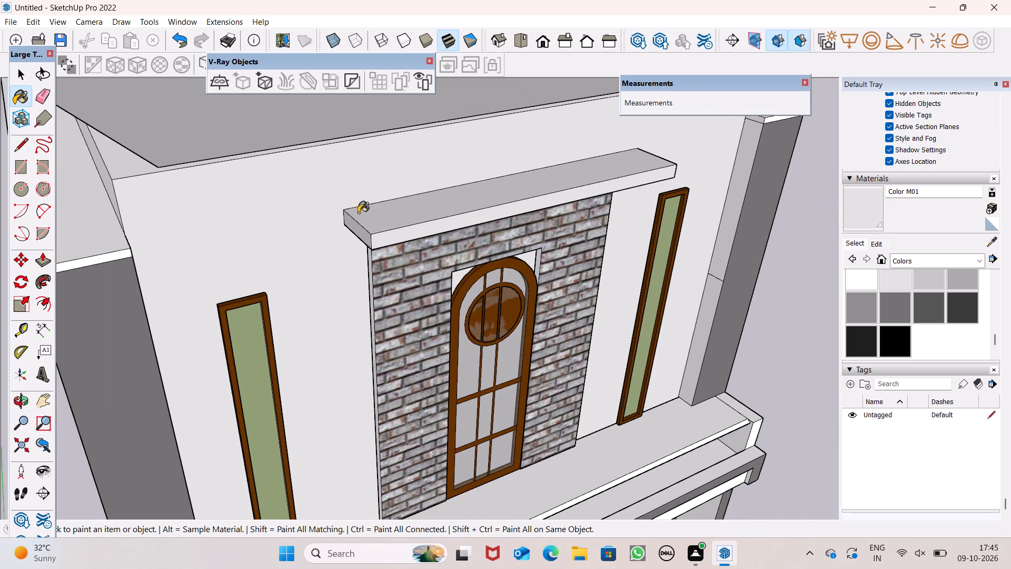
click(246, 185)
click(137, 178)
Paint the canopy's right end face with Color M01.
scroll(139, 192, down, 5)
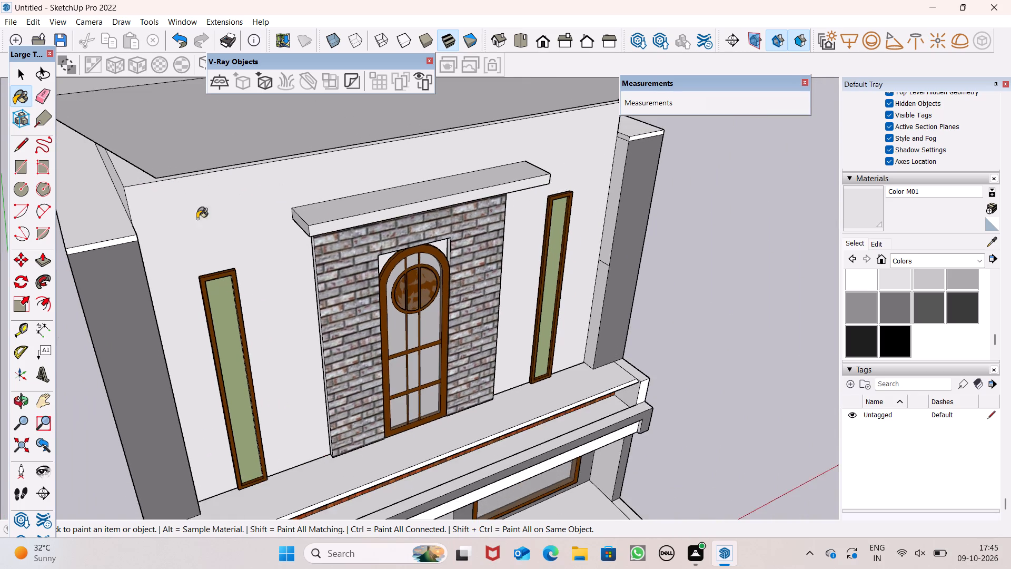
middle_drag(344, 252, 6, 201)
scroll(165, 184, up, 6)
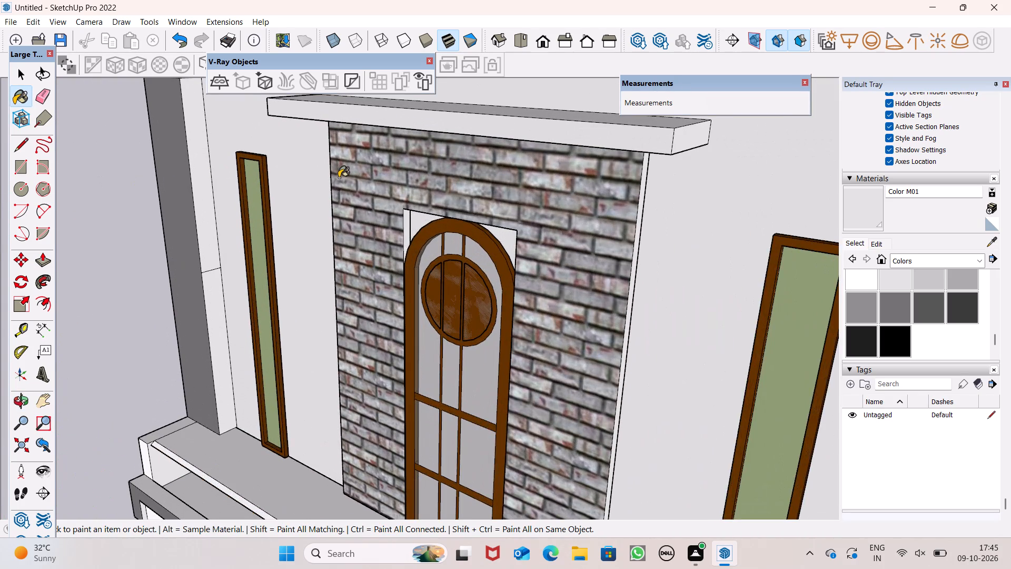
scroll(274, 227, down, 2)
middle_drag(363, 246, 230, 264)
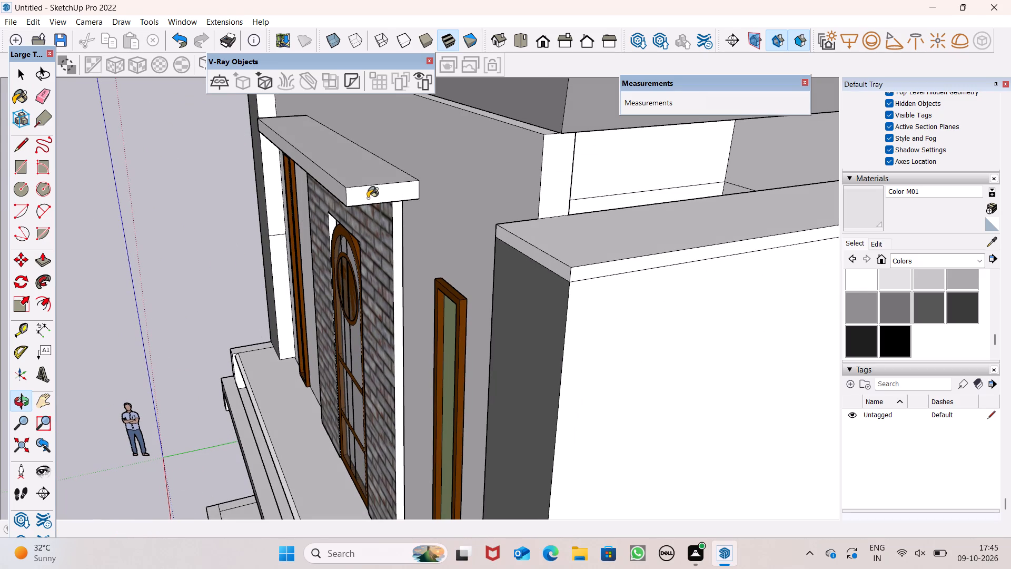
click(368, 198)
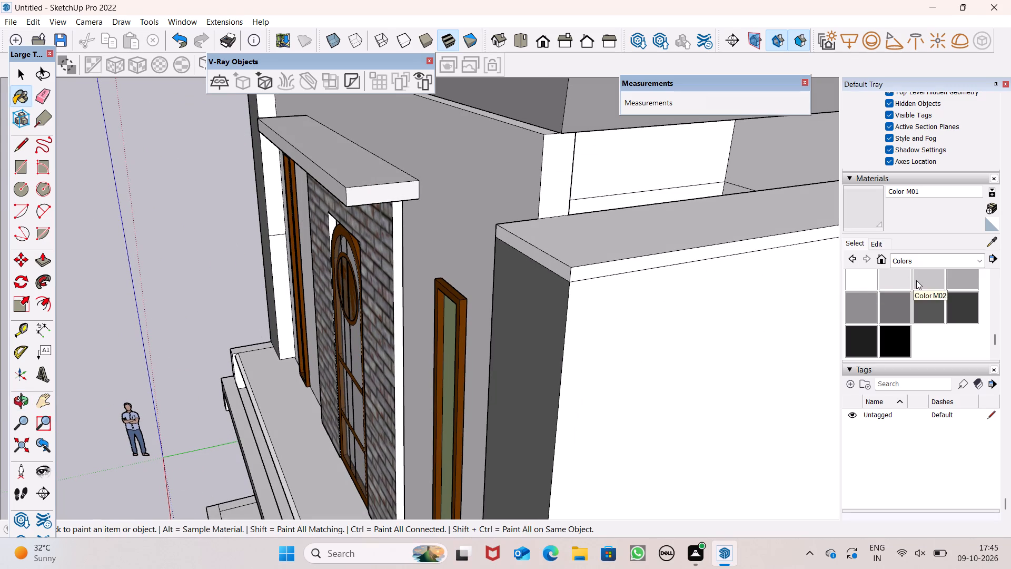
Paint the canopy's top, front and right end, the wall behind it and the brick panel's right side with Color M02.
click(920, 280)
click(346, 173)
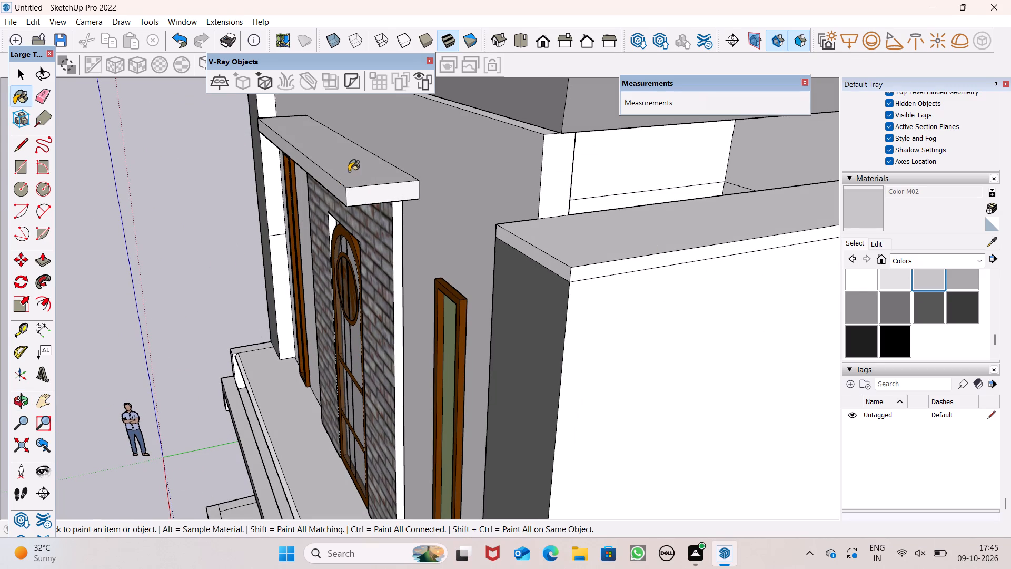
click(433, 179)
click(385, 197)
click(341, 194)
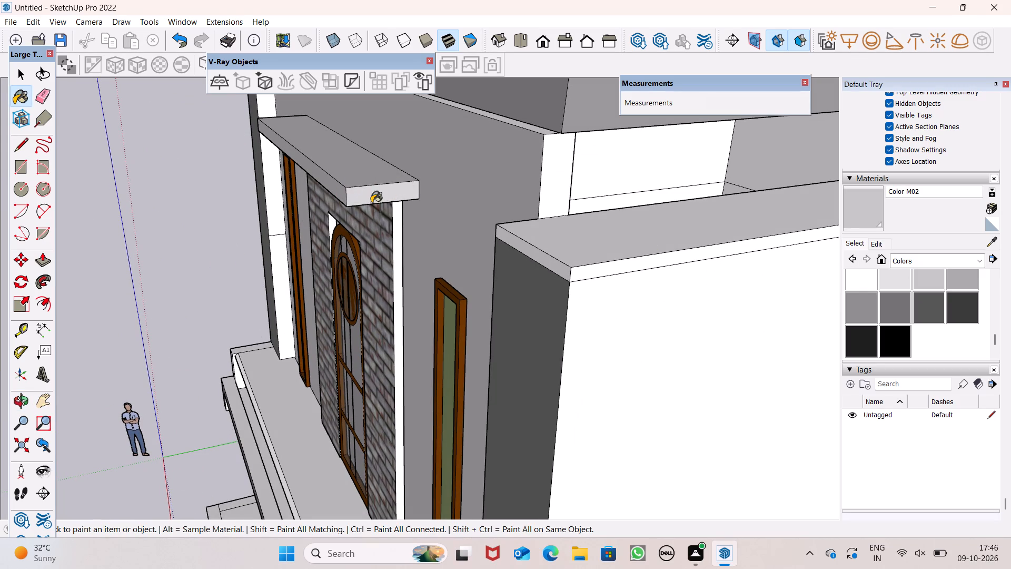
click(397, 243)
Paint the brick panel's left side edge and the adjoining front wall with Color M02.
scroll(413, 234, down, 2)
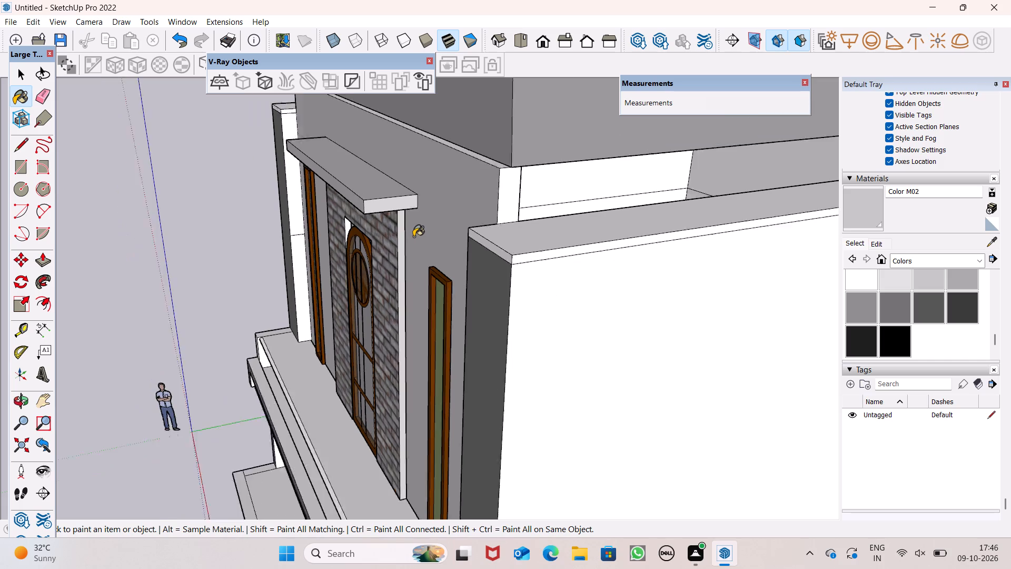
scroll(413, 237, down, 3)
middle_drag(415, 240, 894, 227)
middle_drag(460, 199, 566, 226)
scroll(460, 199, up, 1)
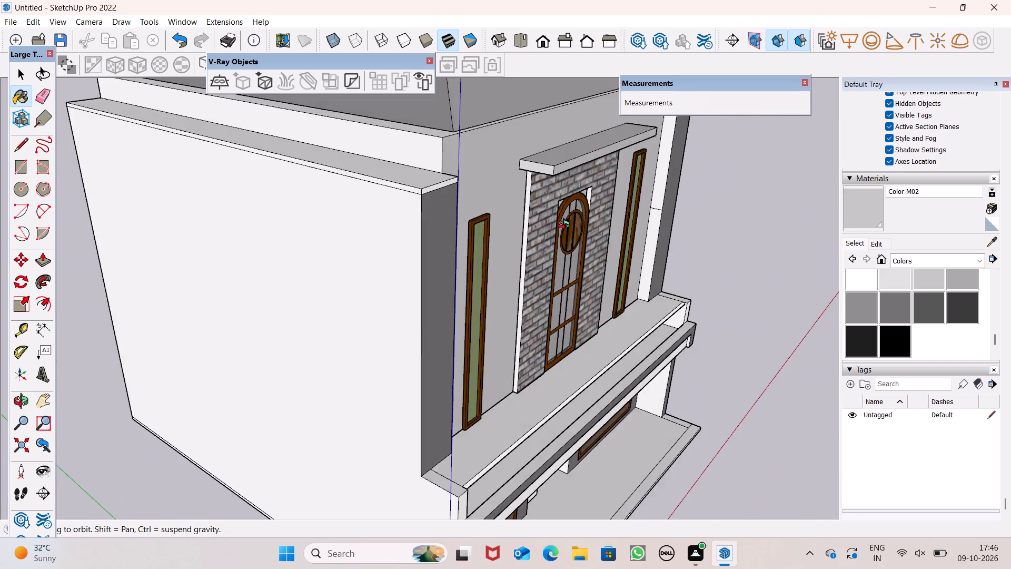
middle_drag(566, 226, 600, 222)
scroll(529, 207, up, 14)
click(561, 200)
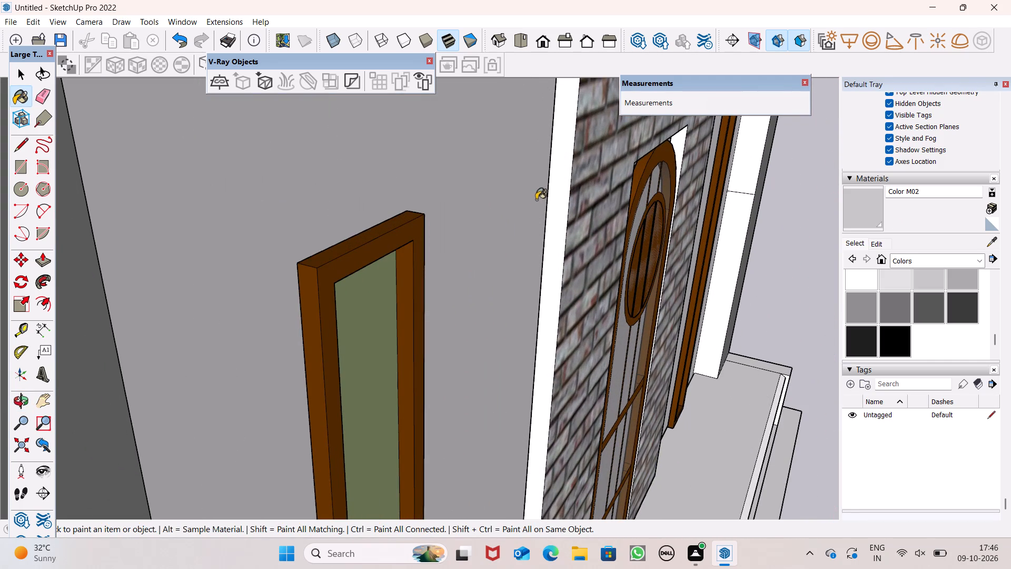
click(536, 199)
Paint the underside of the canopy with Color M02.
scroll(495, 206, down, 15)
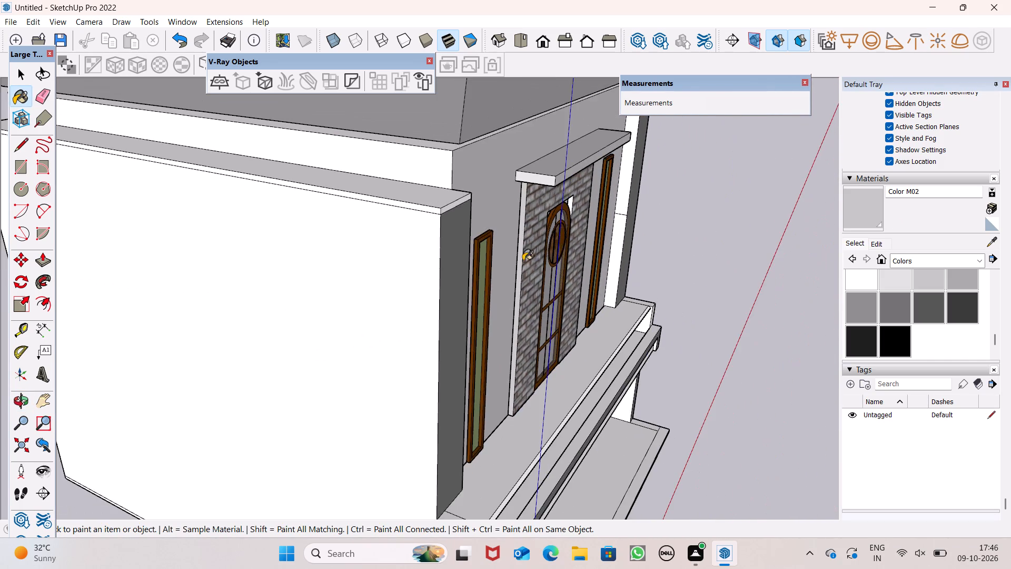
middle_drag(529, 263, 349, 82)
scroll(474, 215, down, 5)
scroll(482, 131, up, 13)
middle_drag(476, 131, 481, 78)
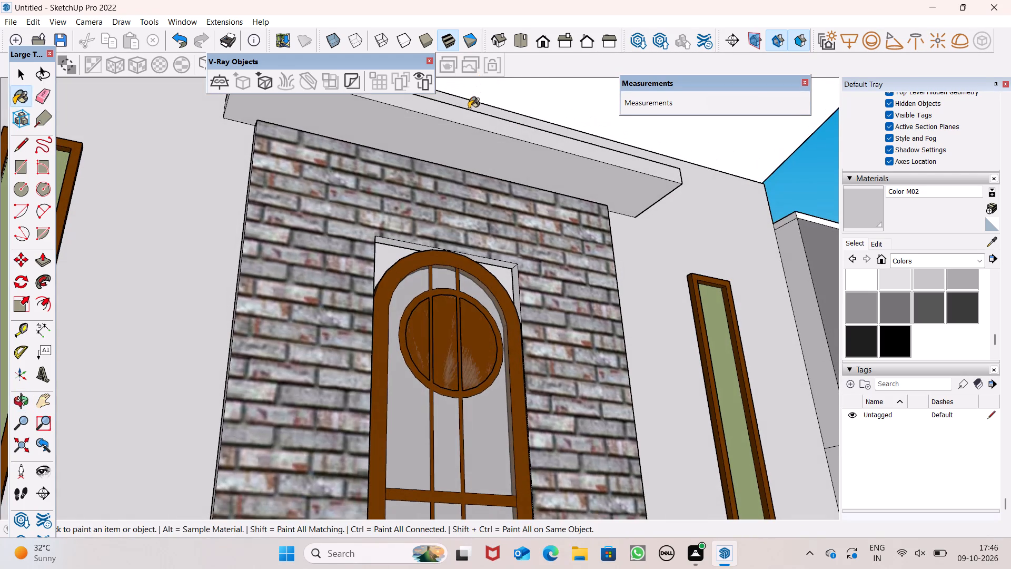
click(467, 131)
scroll(502, 148, down, 5)
middle_drag(537, 152, 56, 246)
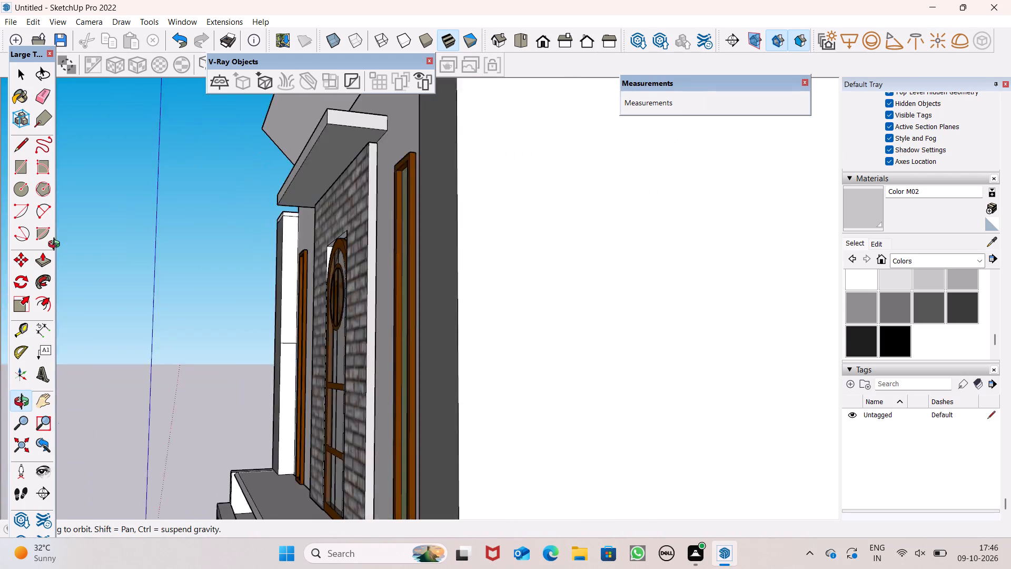
middle_drag(56, 246, 79, 279)
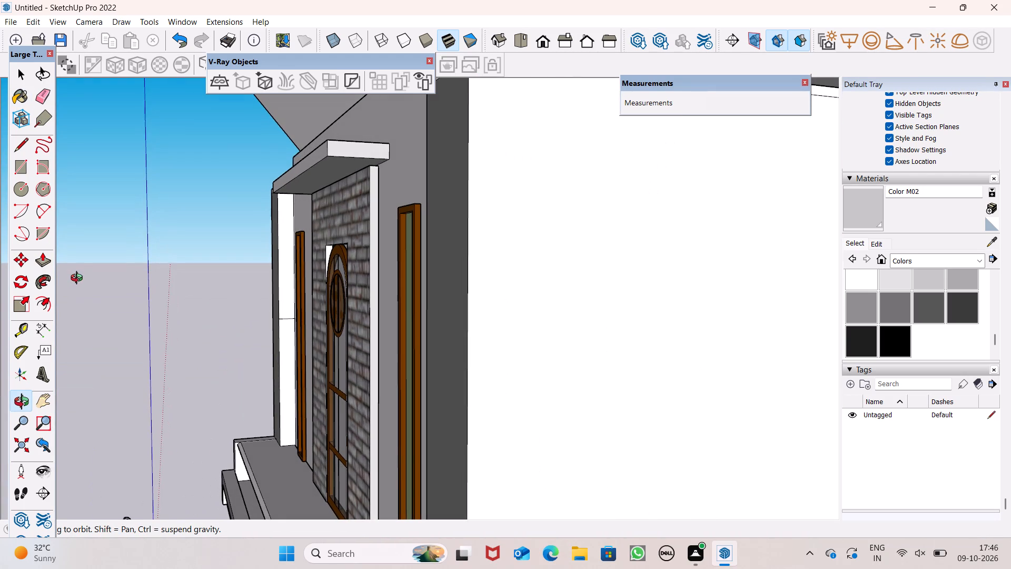
Paint the right side edge of the brick panel around the arched door with Color M02.
middle_drag(79, 279, 85, 291)
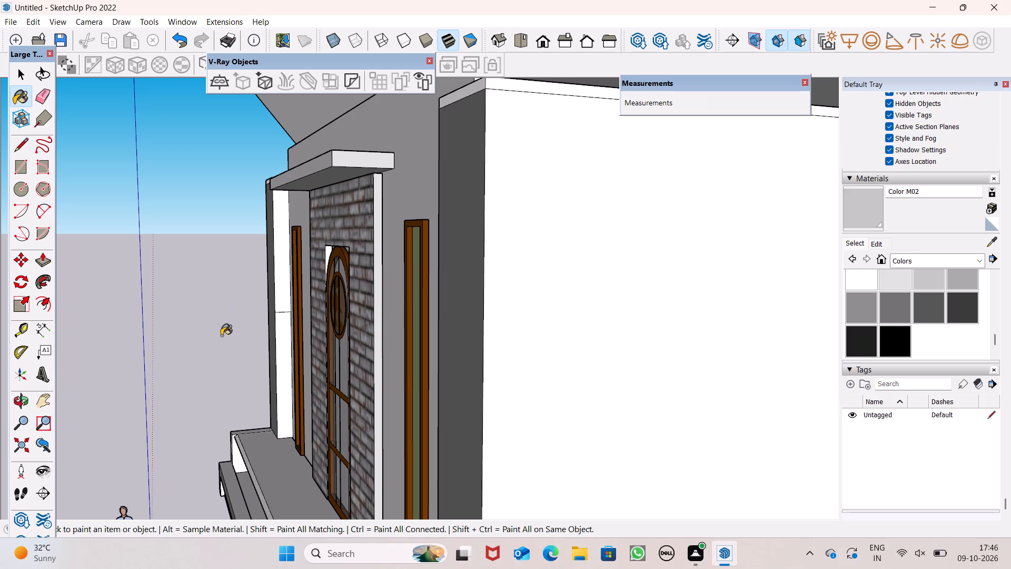
scroll(352, 372, up, 8)
scroll(368, 331, up, 12)
click(386, 344)
scroll(388, 344, up, 1)
scroll(388, 344, down, 7)
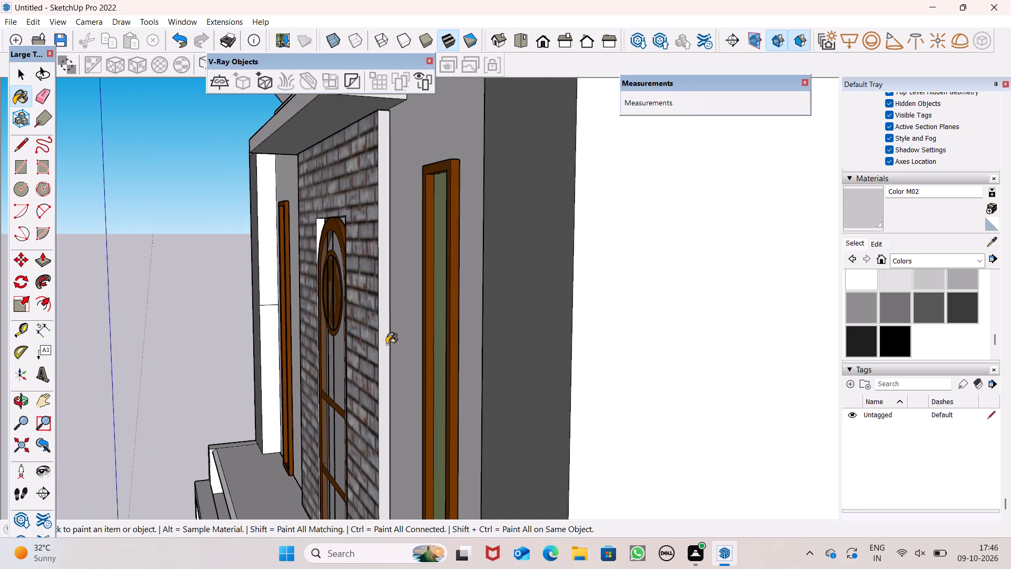
scroll(385, 345, down, 4)
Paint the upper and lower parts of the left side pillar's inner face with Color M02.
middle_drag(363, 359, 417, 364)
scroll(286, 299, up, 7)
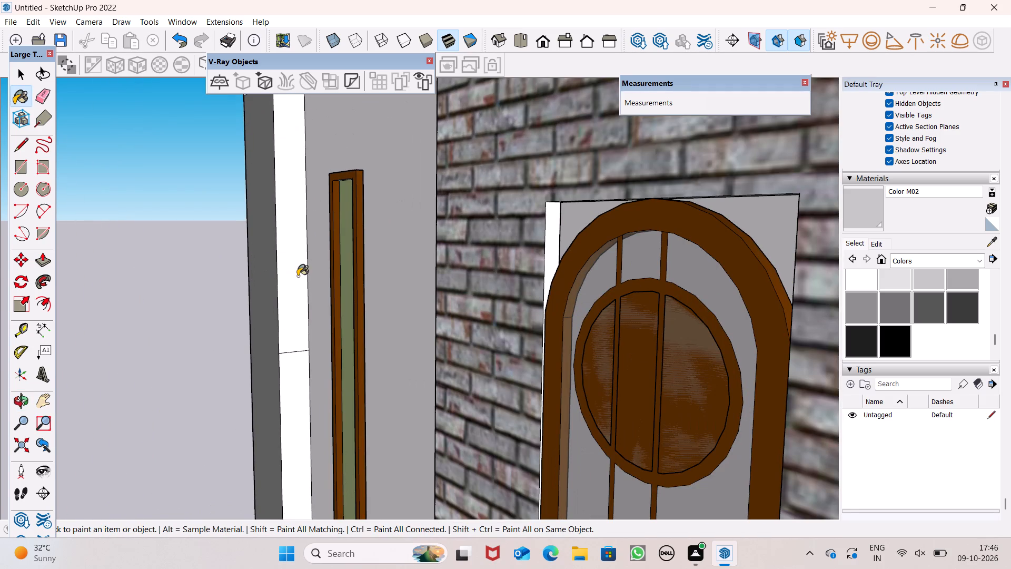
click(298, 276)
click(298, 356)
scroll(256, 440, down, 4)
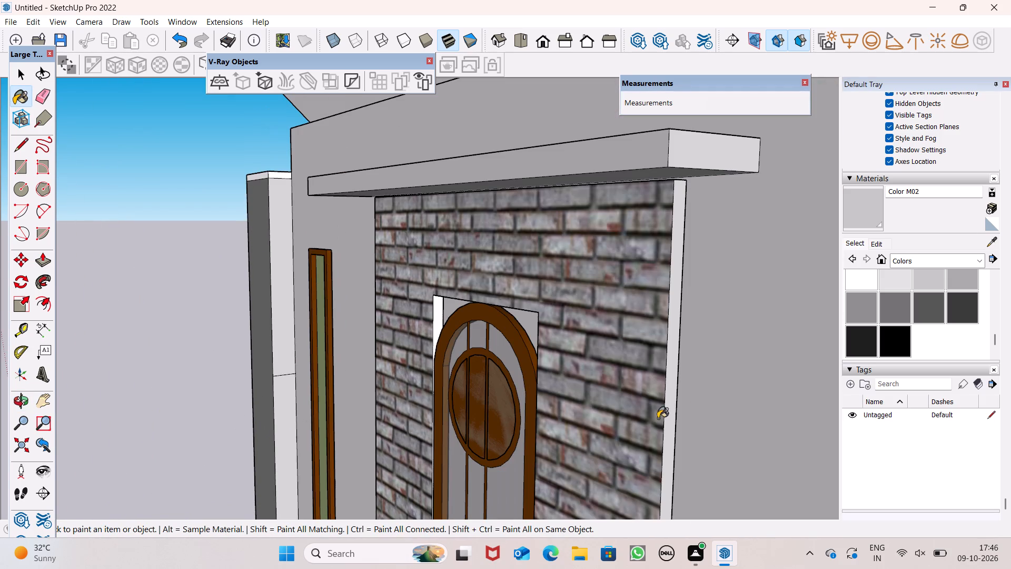
Paint both parts of the left side pillar's inner face with Color M05.
click(895, 312)
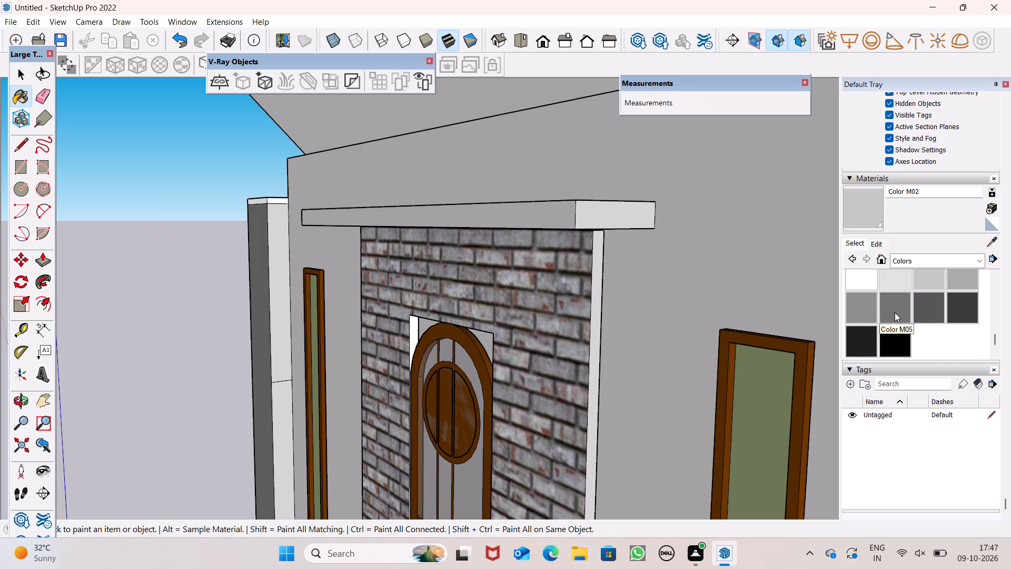
click(283, 305)
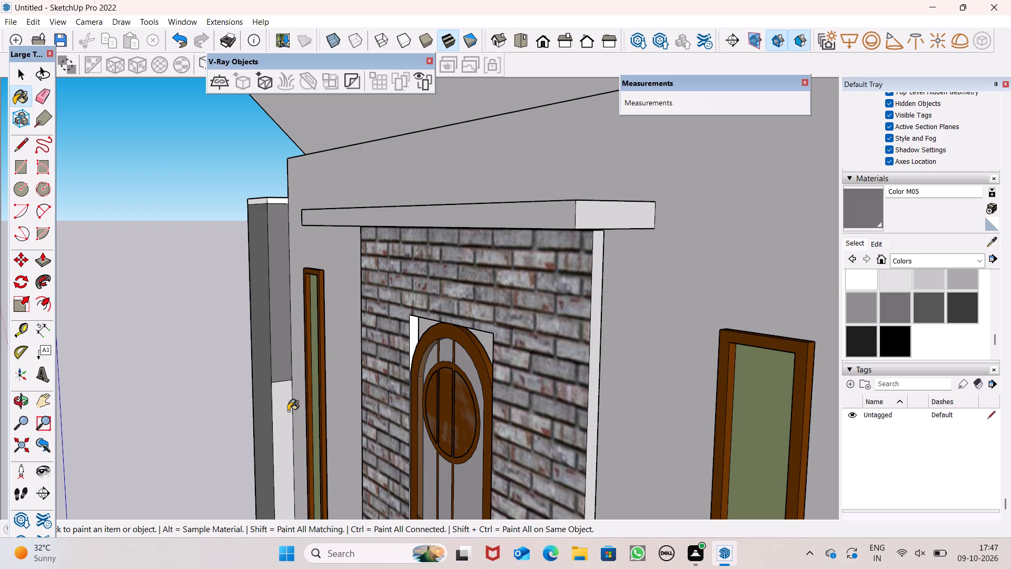
click(288, 411)
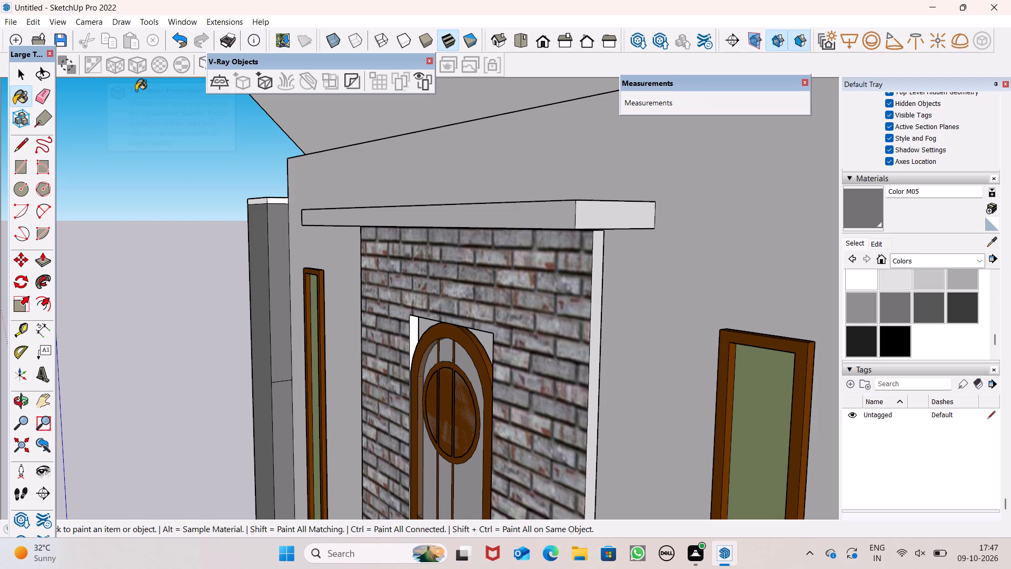
Paint the upper and lower parts of the right side pillar's inner face with Color M05.
scroll(126, 123, down, 2)
scroll(231, 225, down, 5)
middle_drag(523, 374, 969, 370)
middle_drag(527, 335, 659, 342)
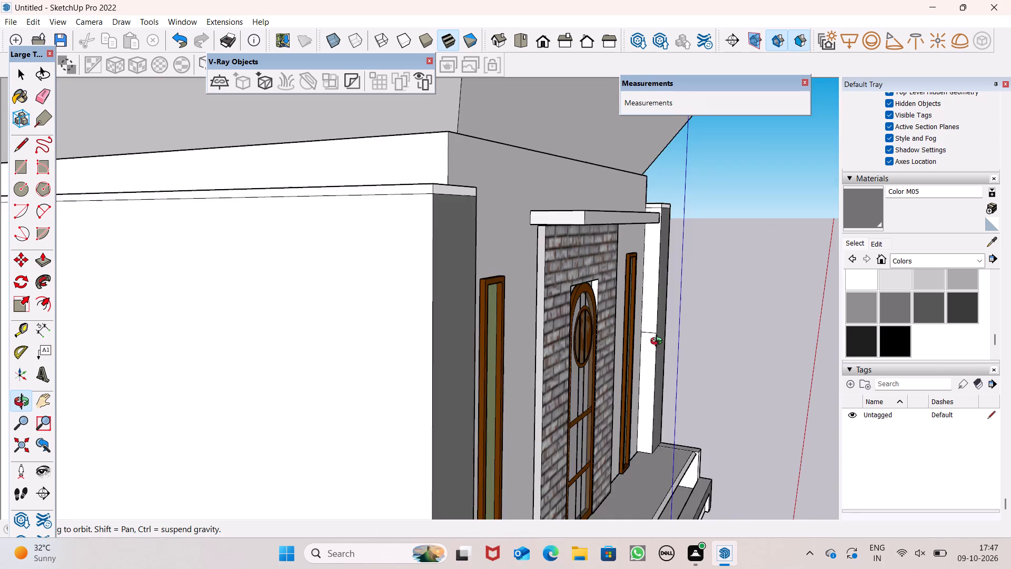
middle_drag(659, 342, 563, 368)
scroll(412, 276, down, 5)
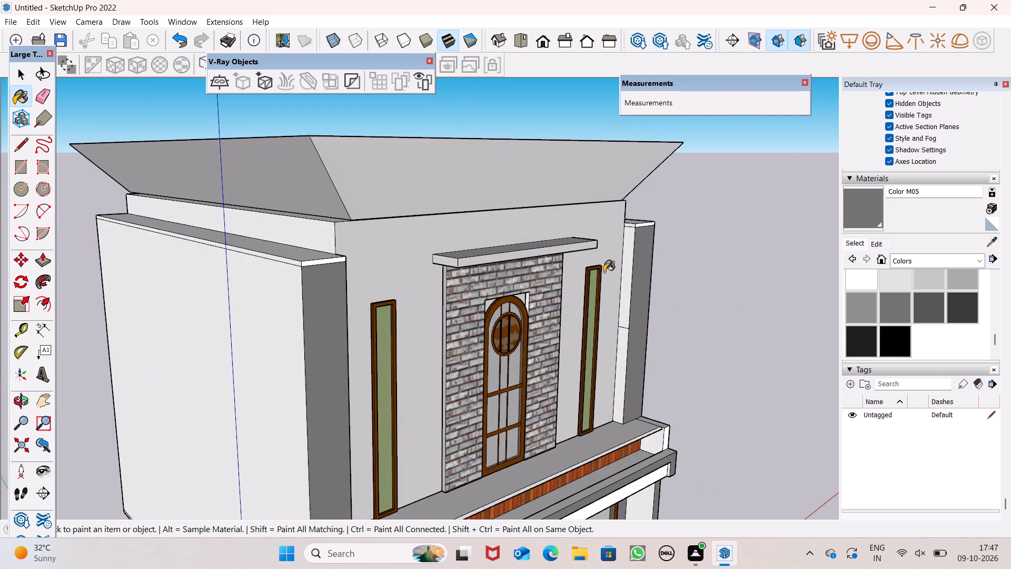
scroll(633, 274, up, 7)
click(628, 268)
drag(620, 404, 615, 396)
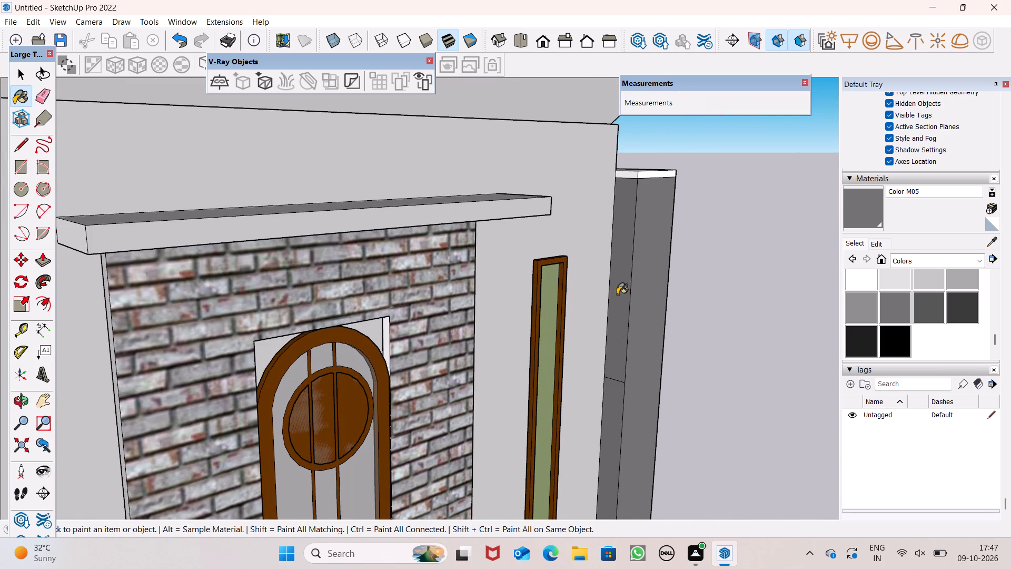
scroll(617, 295, down, 5)
Erase the short horizontal edge dividing the right side pillar's inner face.
click(38, 96)
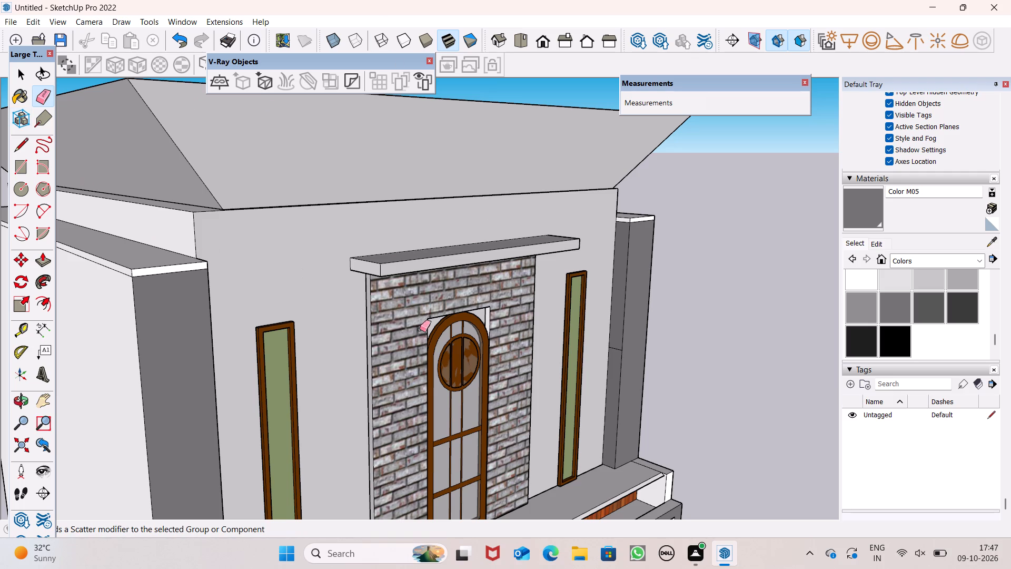
scroll(566, 359, up, 4)
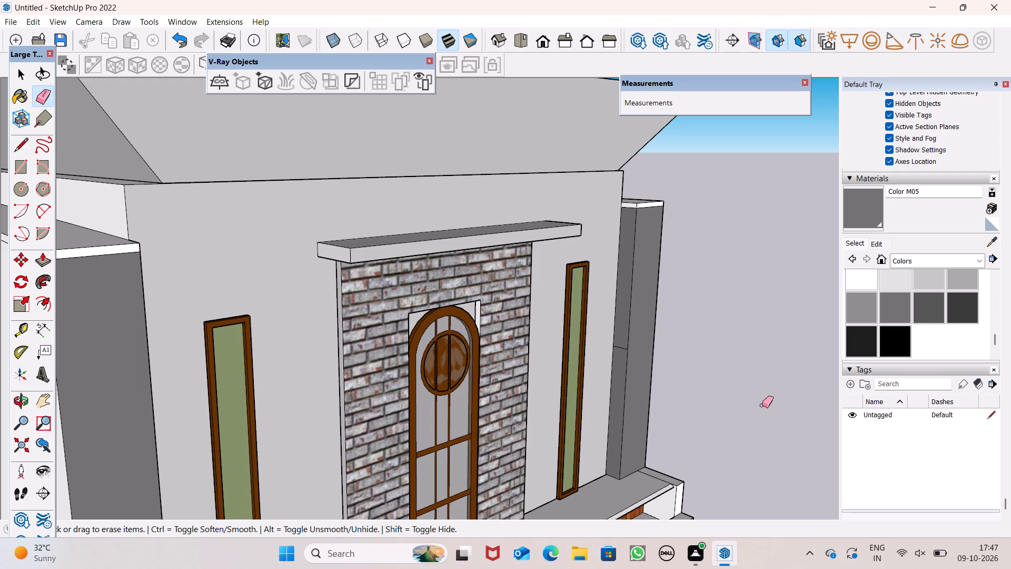
scroll(668, 372, up, 4)
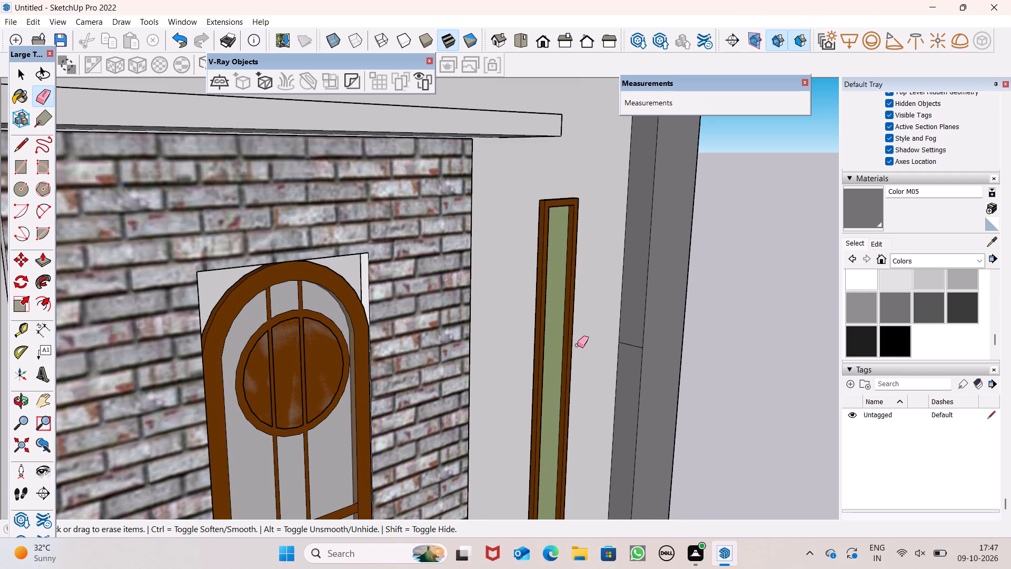
scroll(612, 347, up, 3)
click(632, 343)
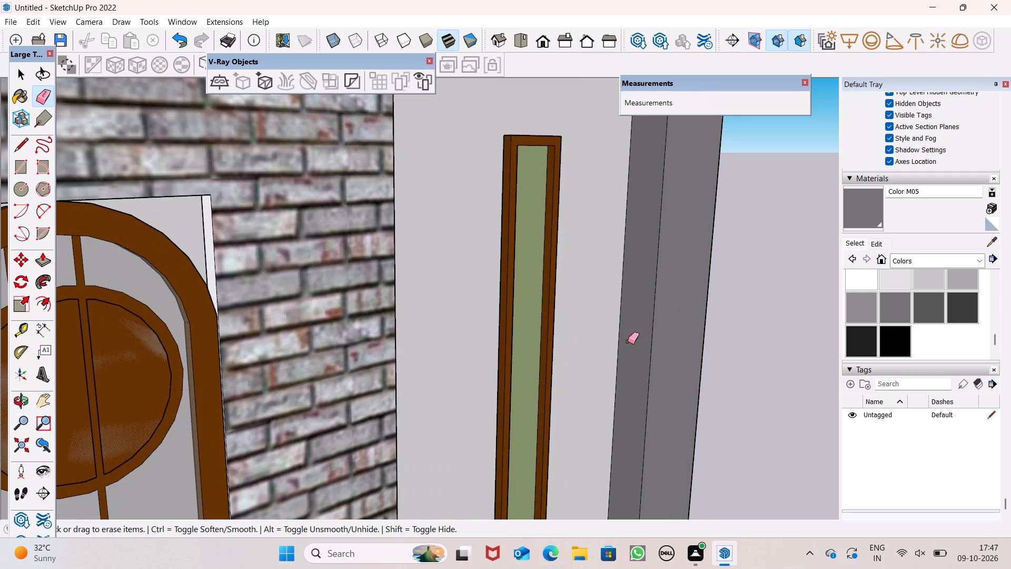
scroll(642, 297, down, 5)
scroll(694, 230, down, 10)
scroll(679, 260, up, 1)
Erase the short horizontal edge dividing the left side pillar's inner face.
middle_drag(679, 263, 227, 283)
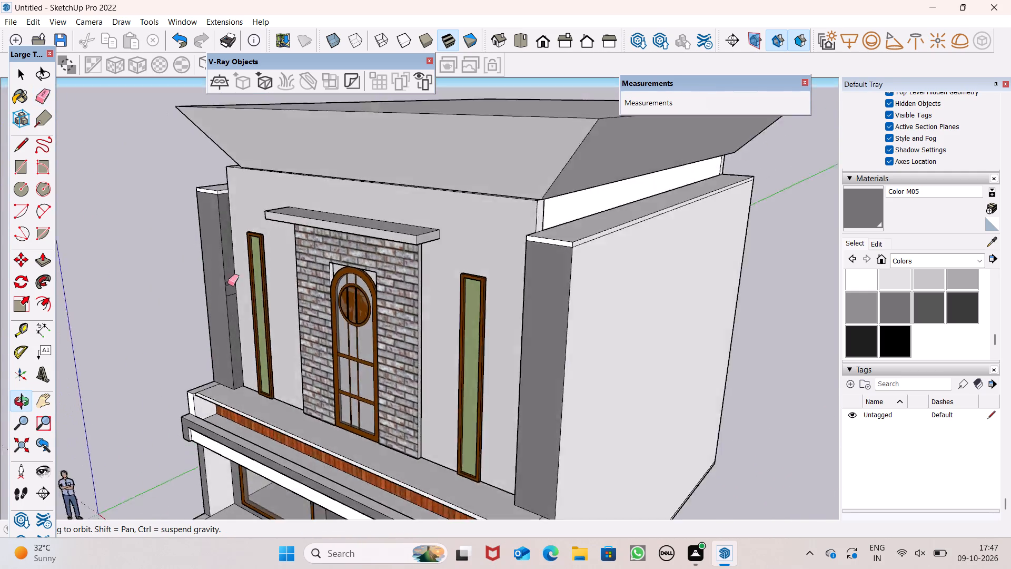
middle_drag(227, 283, 237, 283)
scroll(230, 282, up, 10)
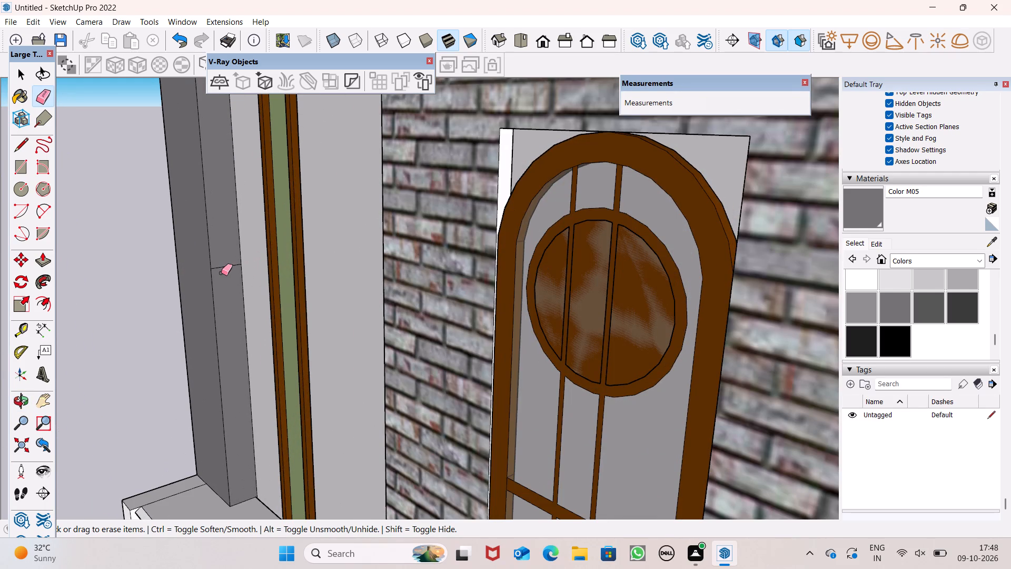
click(220, 266)
scroll(237, 247, down, 5)
scroll(332, 279, down, 2)
scroll(333, 292, up, 1)
scroll(335, 297, down, 7)
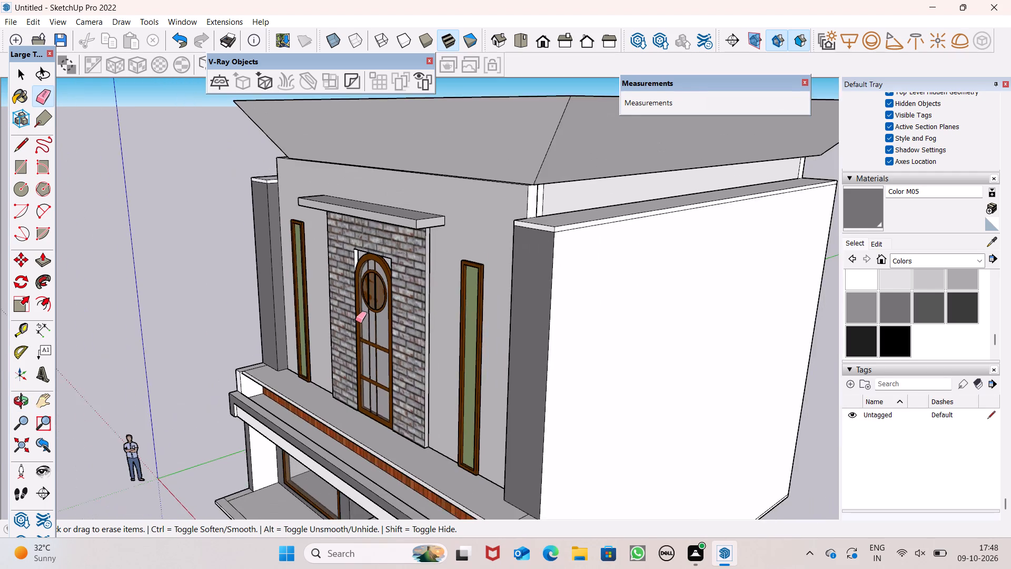
middle_drag(373, 359, 689, 345)
scroll(612, 338, down, 3)
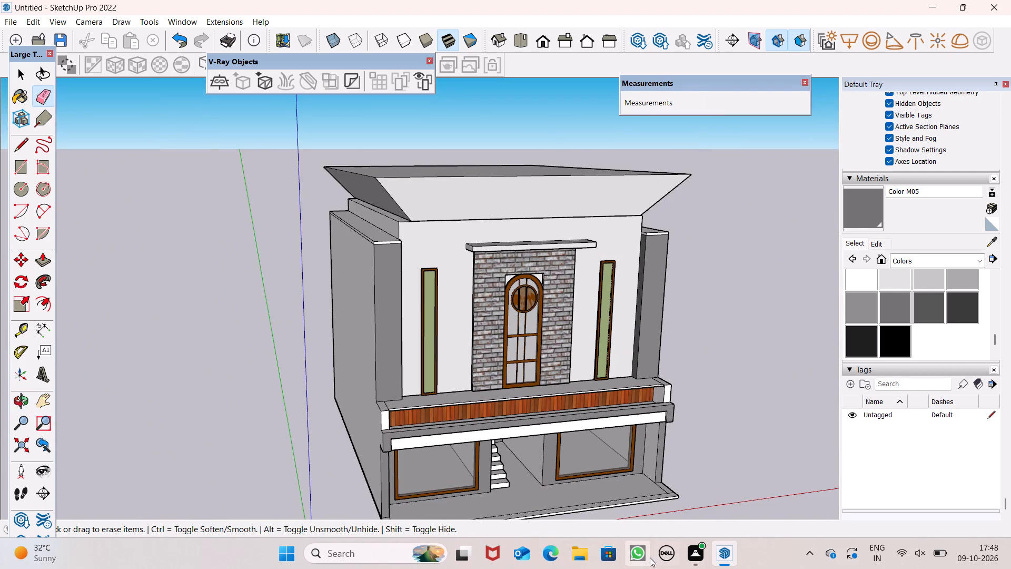
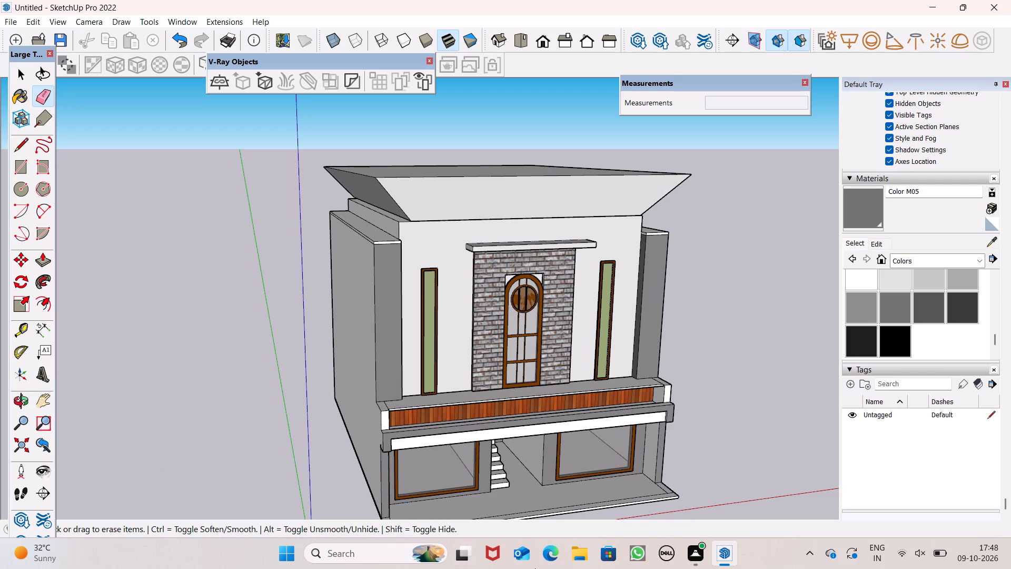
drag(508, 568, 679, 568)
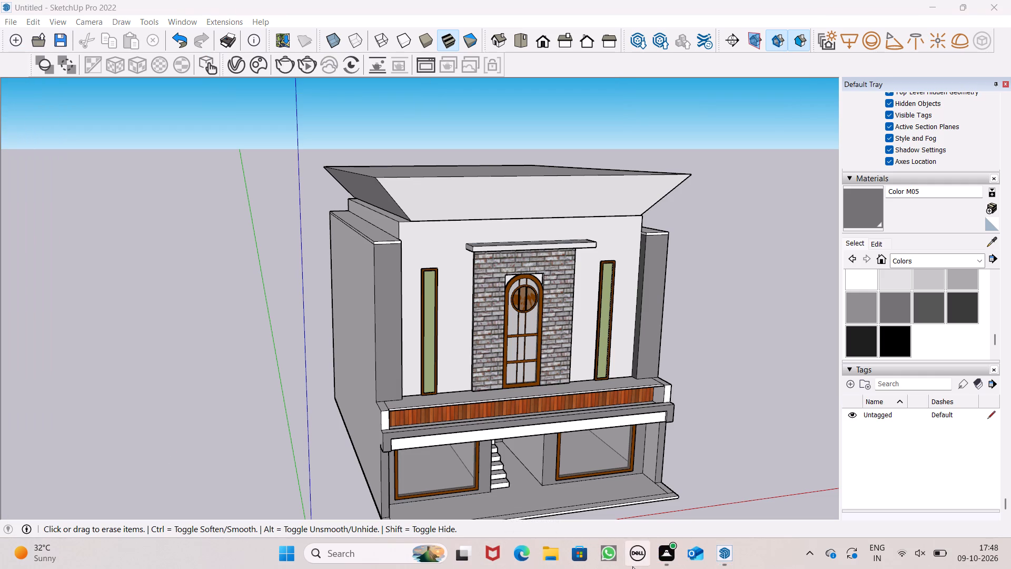
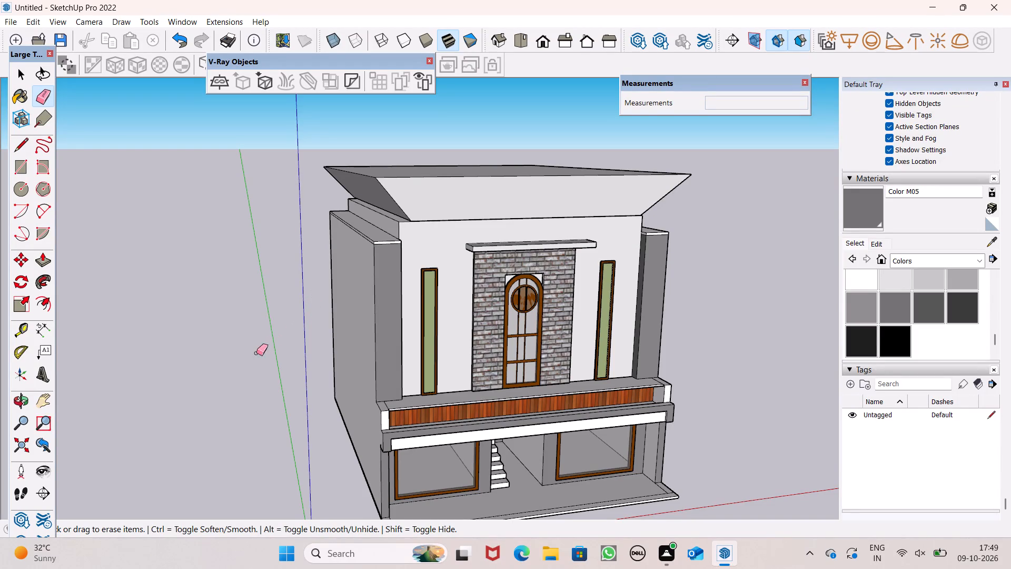
Look over the building's facade, canopy and ground-floor front from several distances and angles.
scroll(244, 364, down, 5)
scroll(376, 378, up, 1)
scroll(382, 365, down, 2)
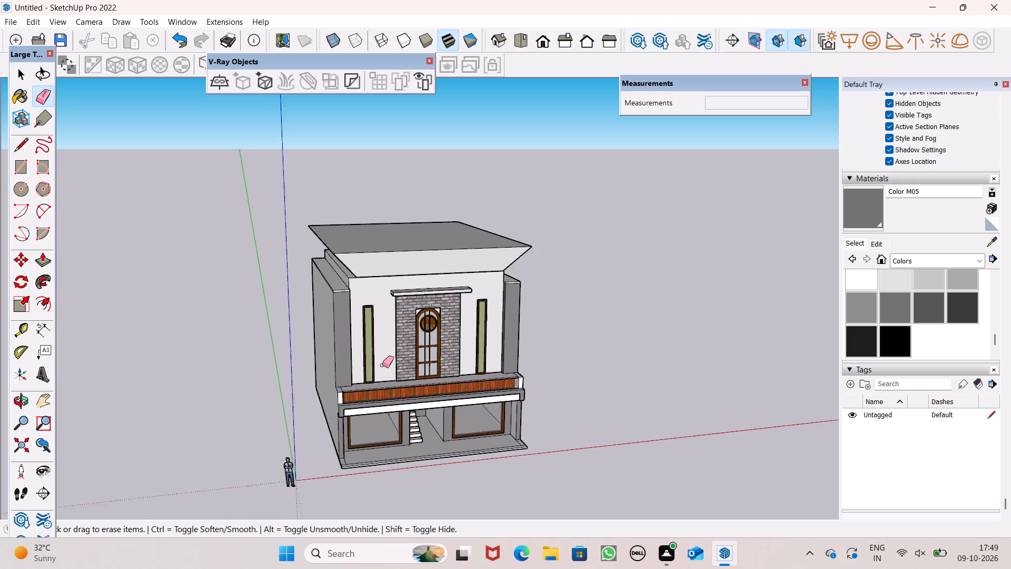
scroll(382, 365, down, 2)
middle_drag(401, 348, 401, 330)
scroll(401, 330, up, 1)
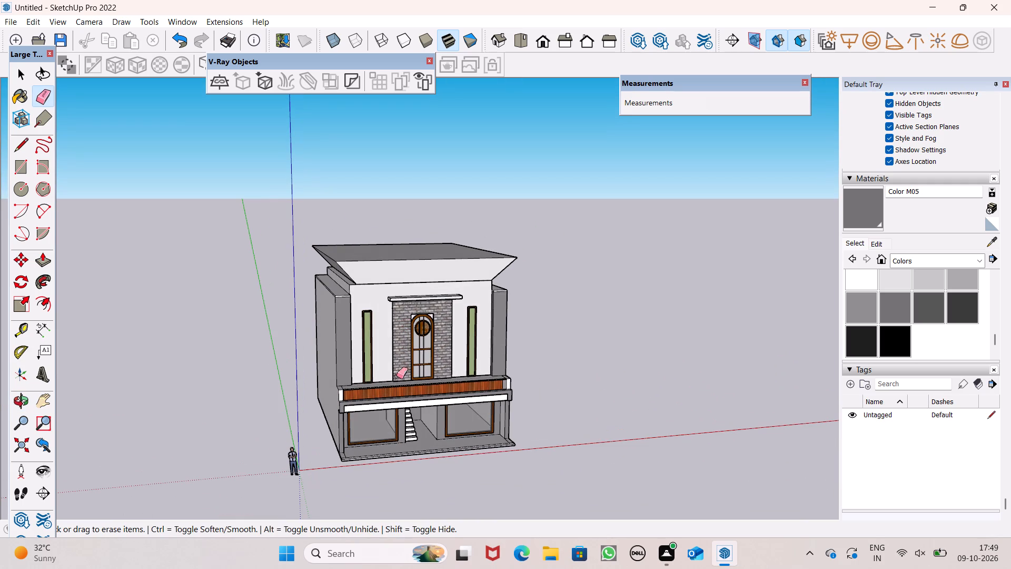
scroll(390, 380, up, 2)
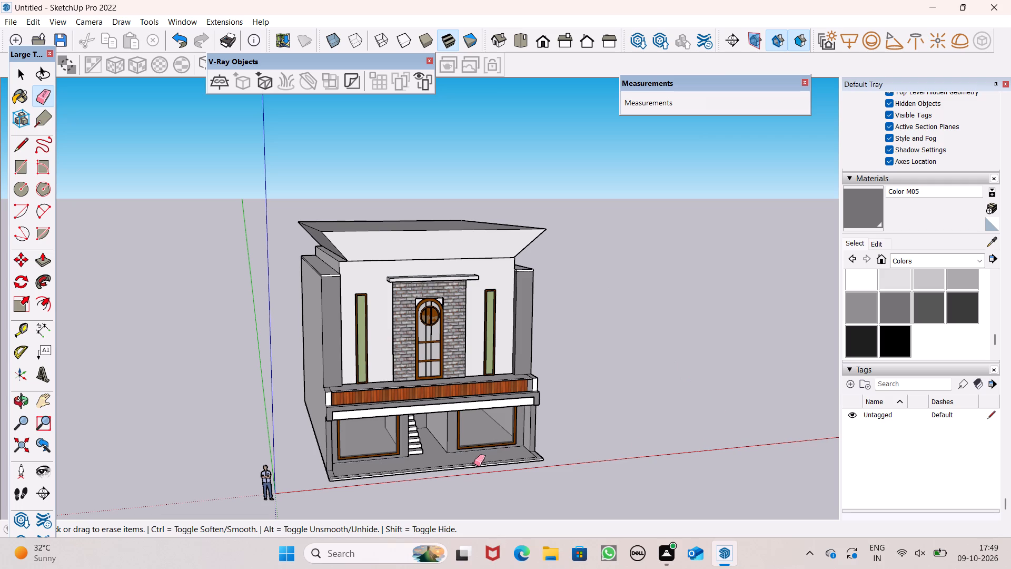
scroll(362, 433, up, 10)
scroll(386, 374, down, 3)
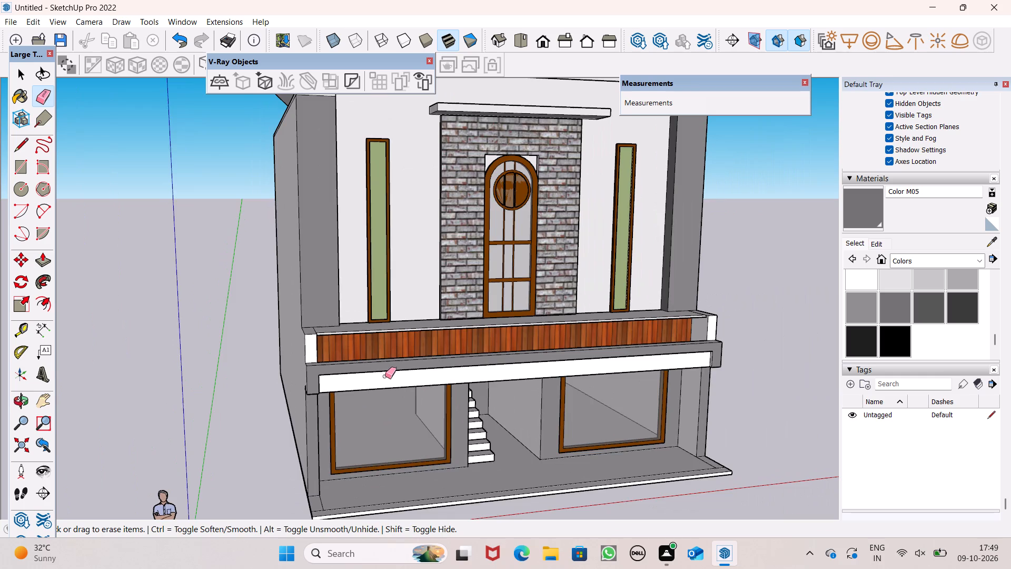
scroll(385, 376, down, 4)
scroll(551, 430, up, 1)
middle_drag(500, 444, 472, 411)
scroll(863, 256, up, 15)
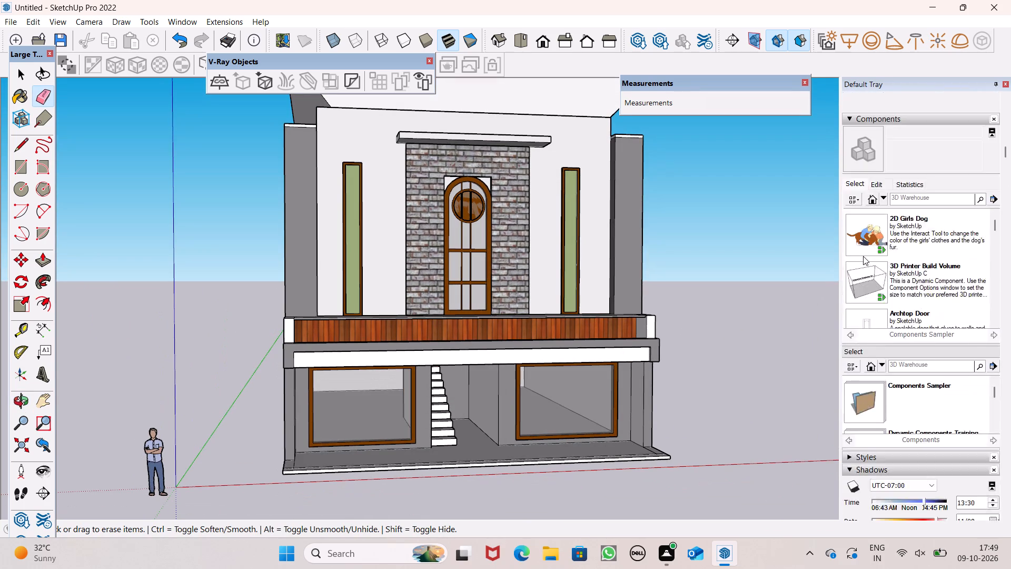
Search the 3D Warehouse components for "plants".
scroll(863, 256, down, 3)
scroll(881, 238, up, 3)
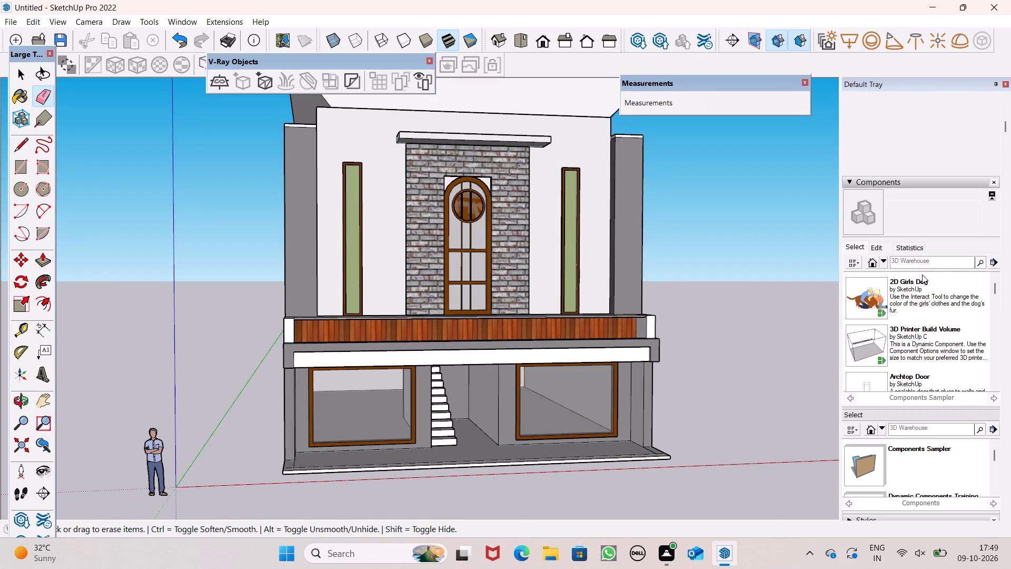
click(928, 264)
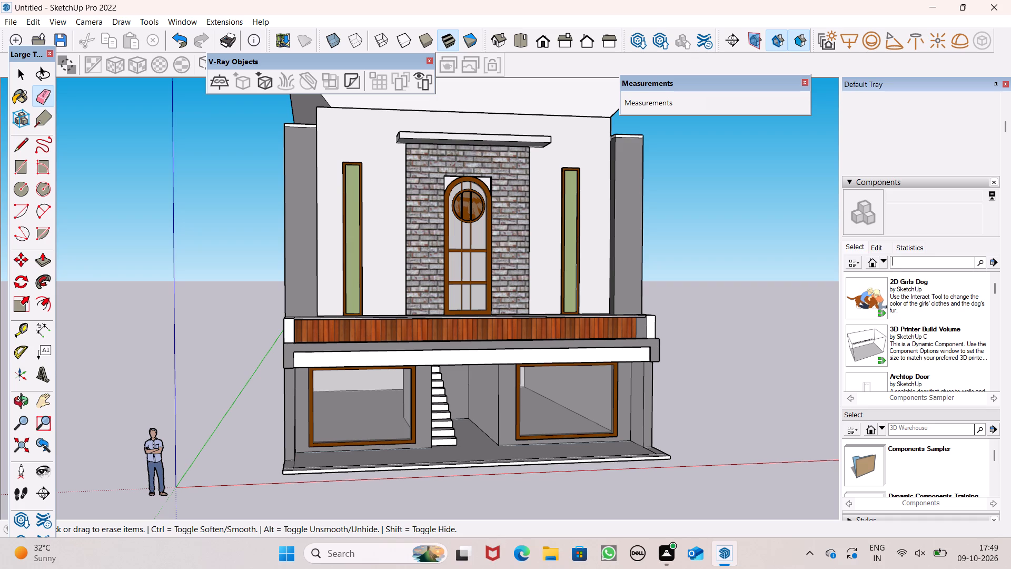
text(fj)
key(BackSpace)
key(BackSpace)
key(p)
text(lants)
key(Return)
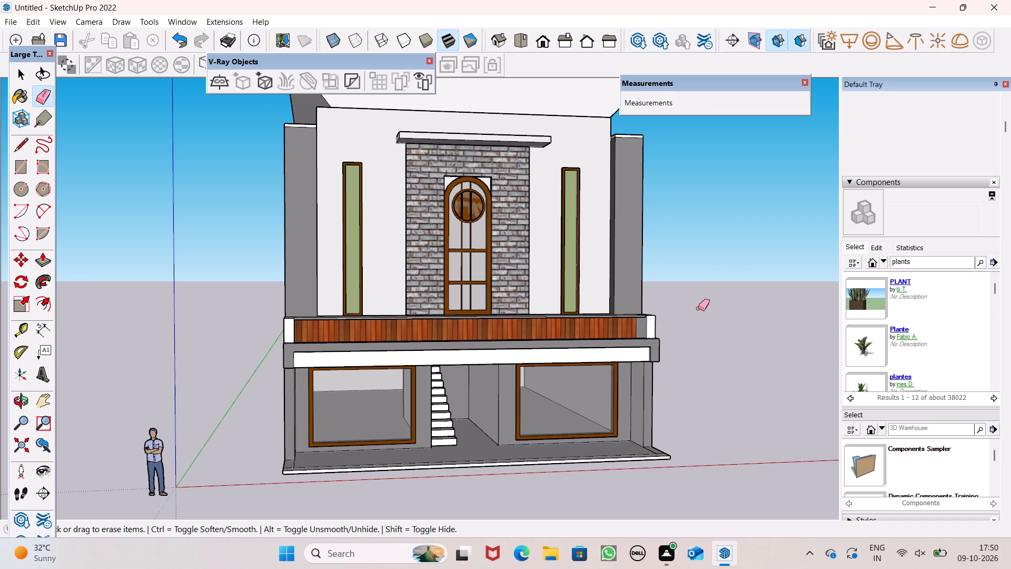
Browse the plant search results for a model that suits the building.
scroll(489, 346, down, 3)
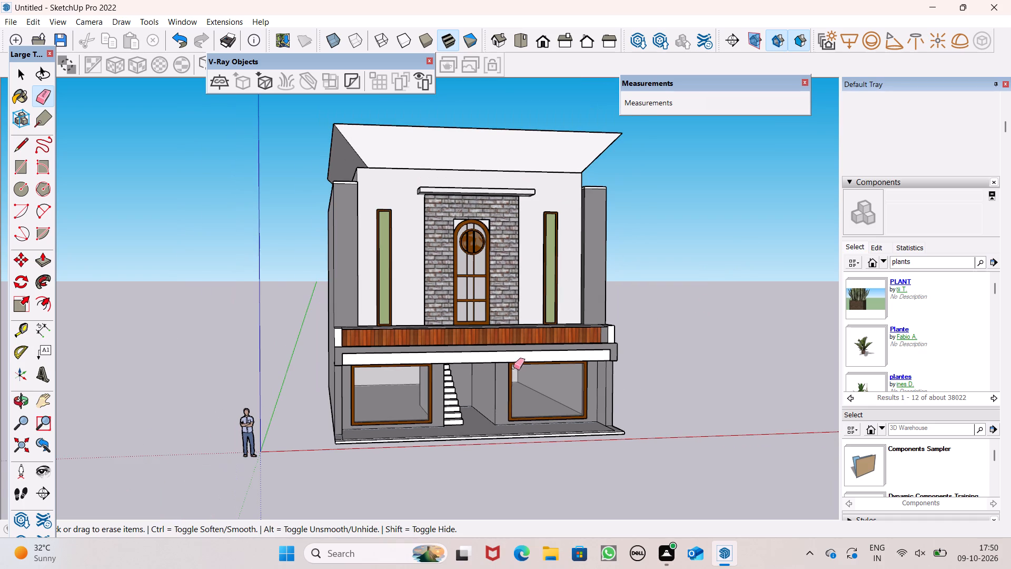
middle_drag(623, 358, 631, 427)
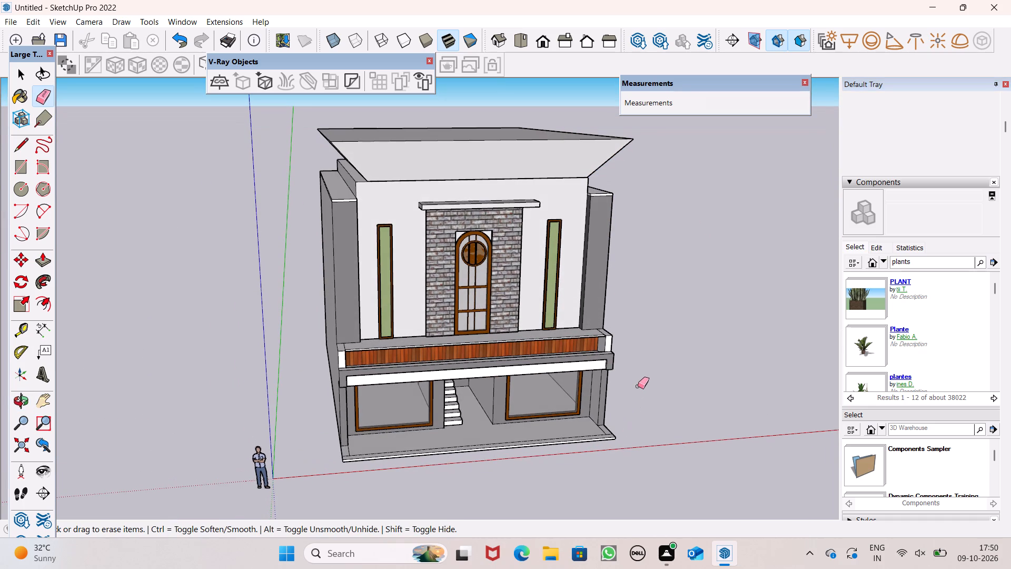
scroll(879, 354, down, 1)
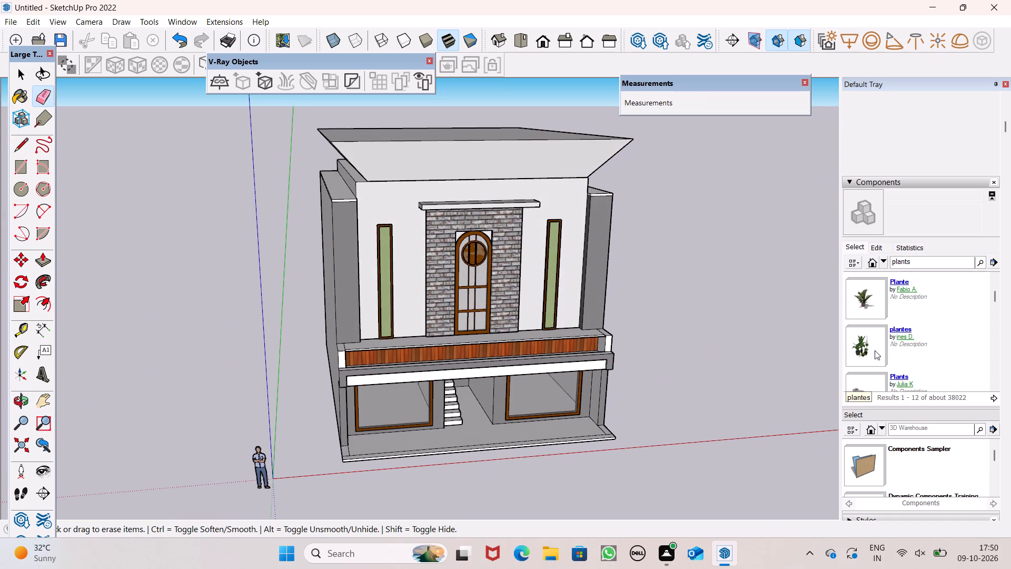
scroll(868, 336, up, 1)
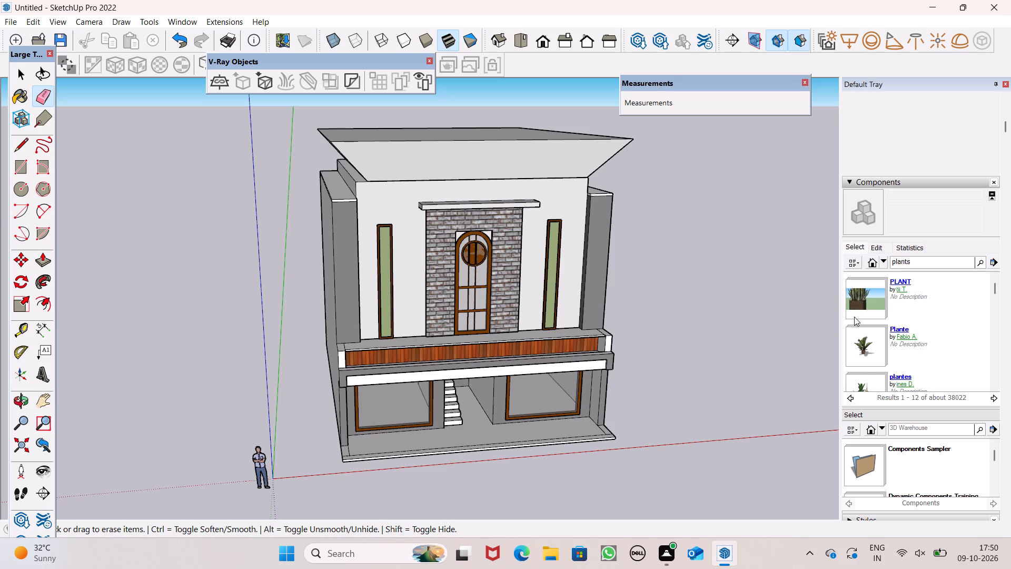
scroll(859, 344, down, 2)
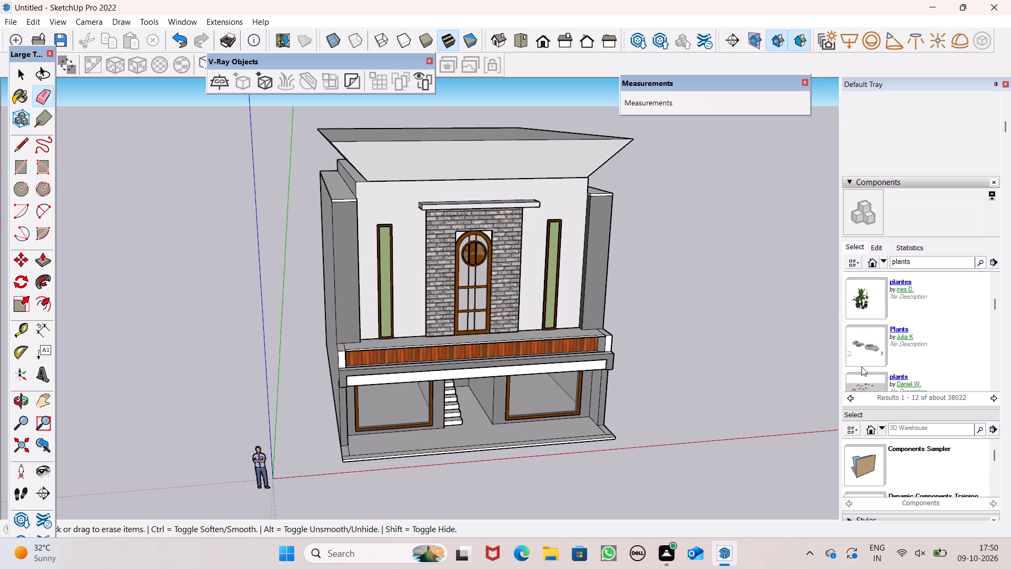
scroll(861, 367, down, 2)
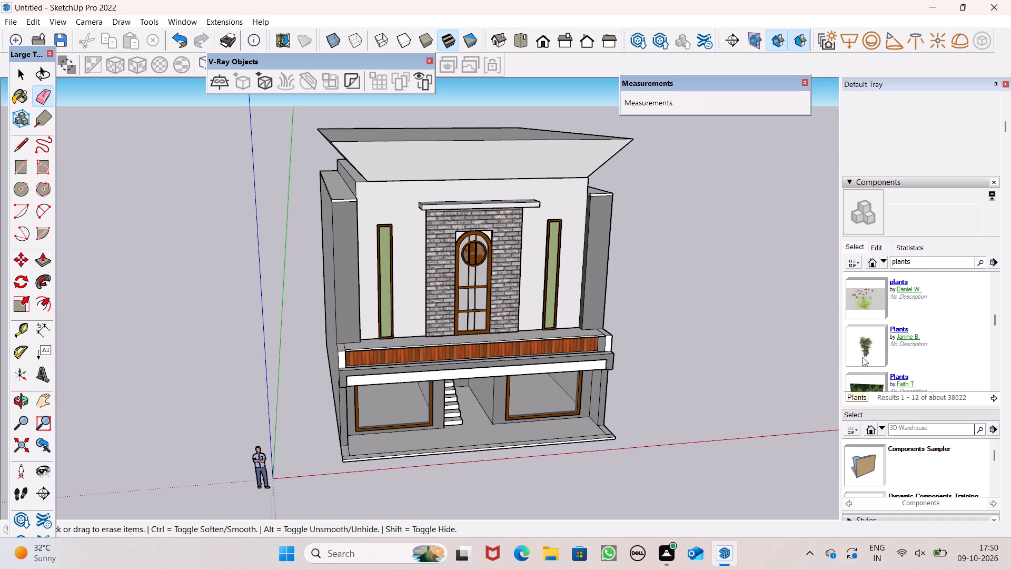
scroll(863, 357, down, 3)
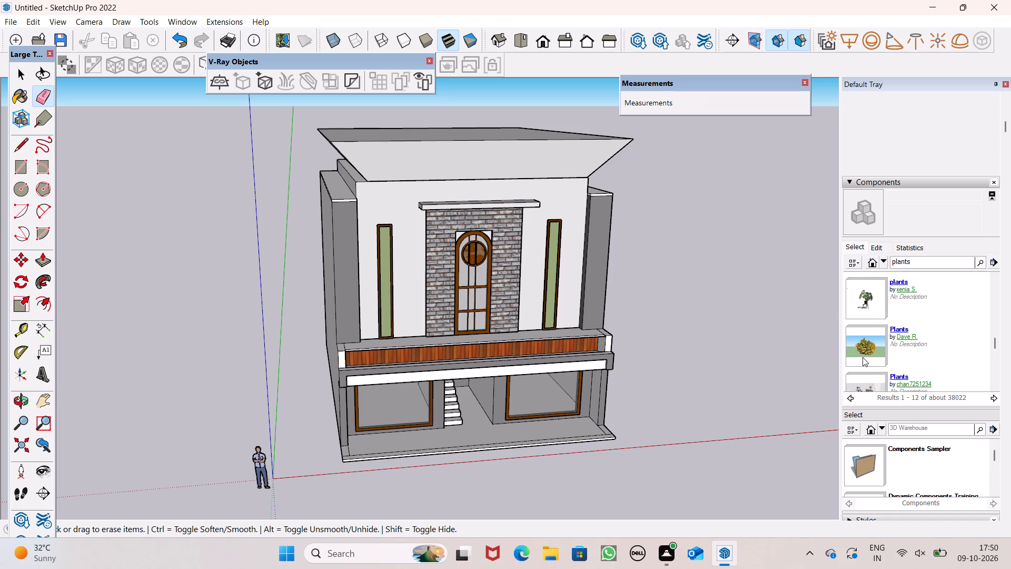
scroll(863, 357, up, 3)
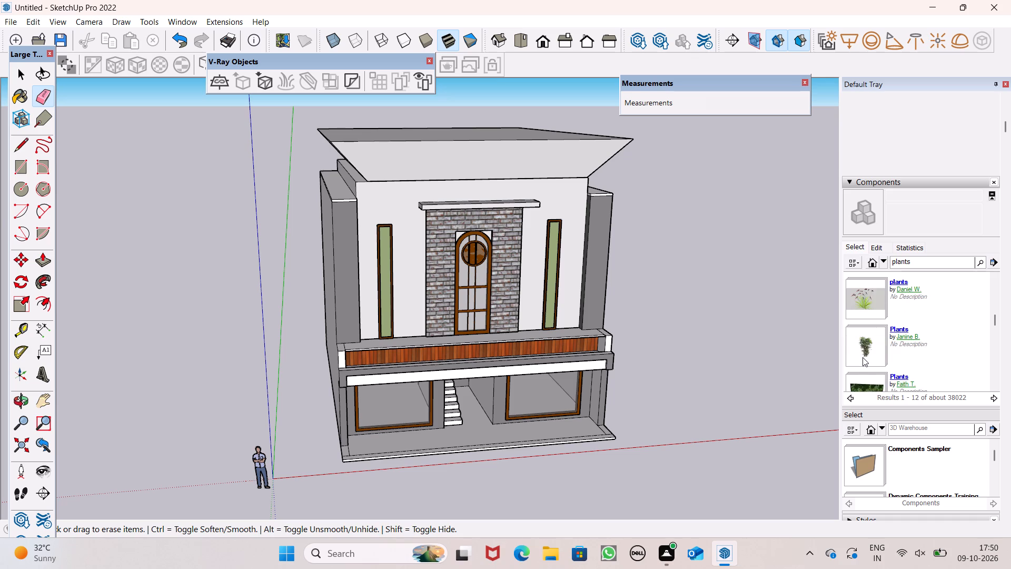
scroll(863, 357, up, 4)
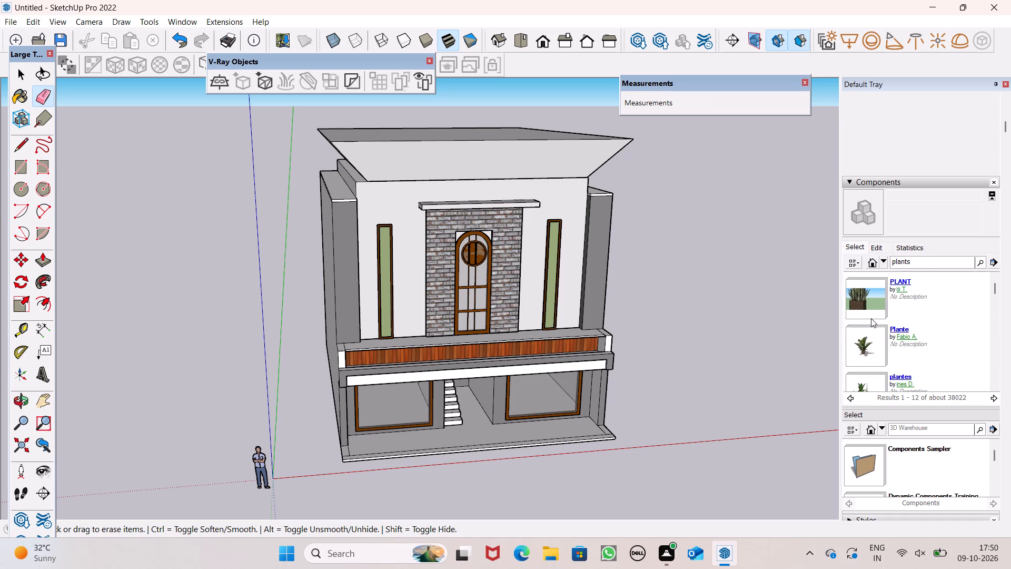
Open the PLANT collection and its Plantas sub-collection, and browse the potted-plant models.
click(863, 307)
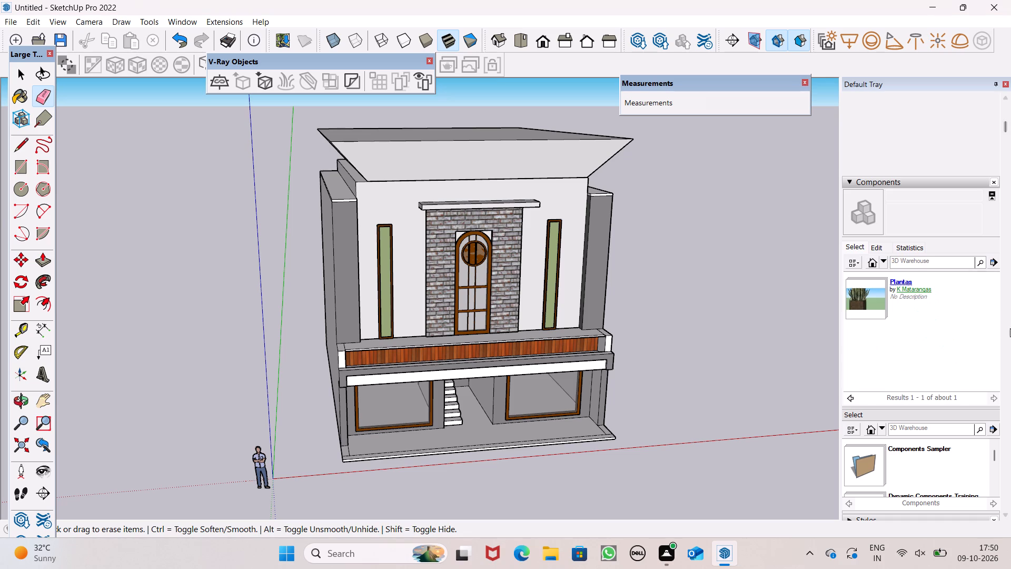
click(866, 291)
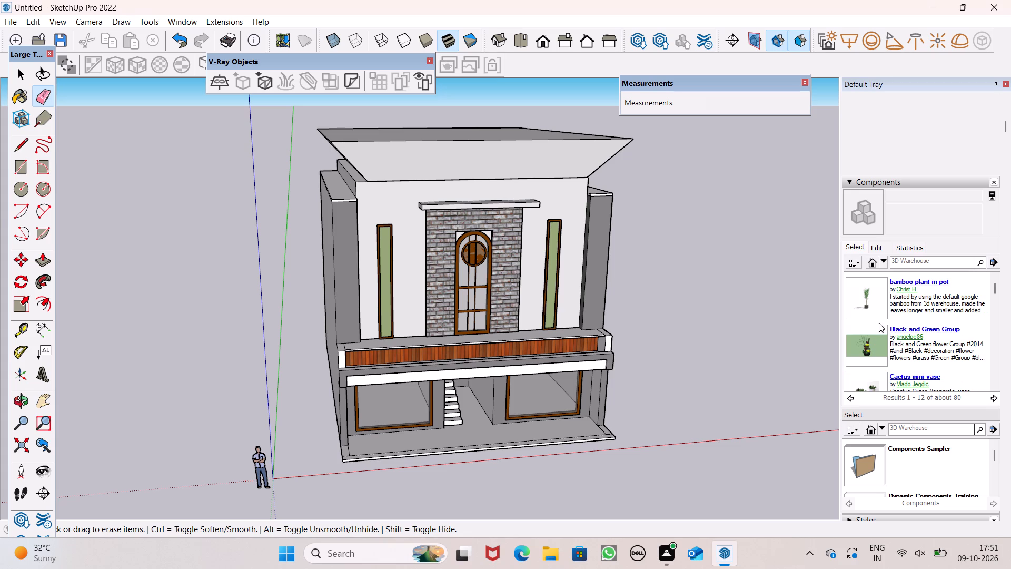
scroll(871, 345, down, 2)
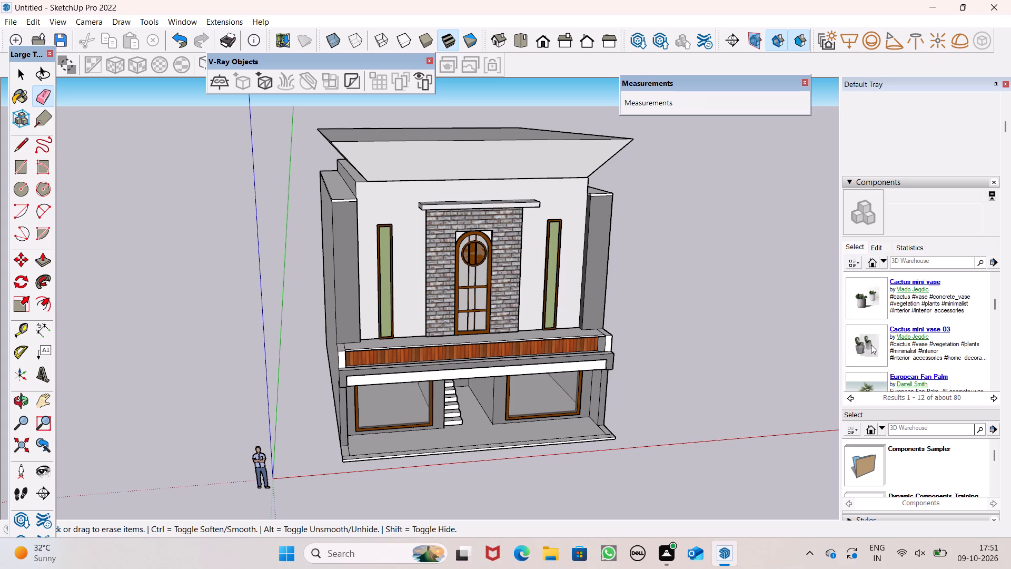
scroll(870, 347, down, 4)
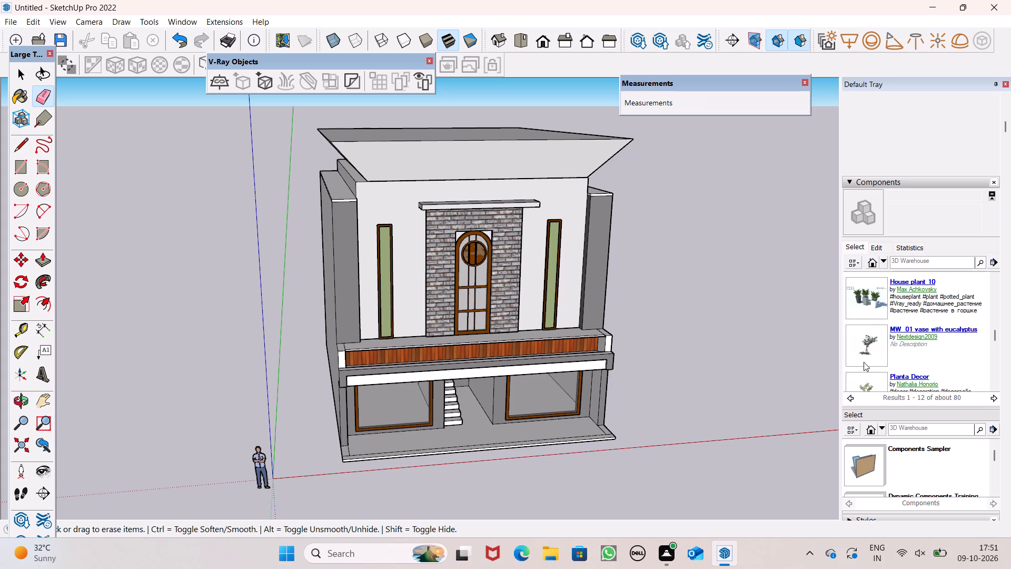
scroll(866, 384, down, 3)
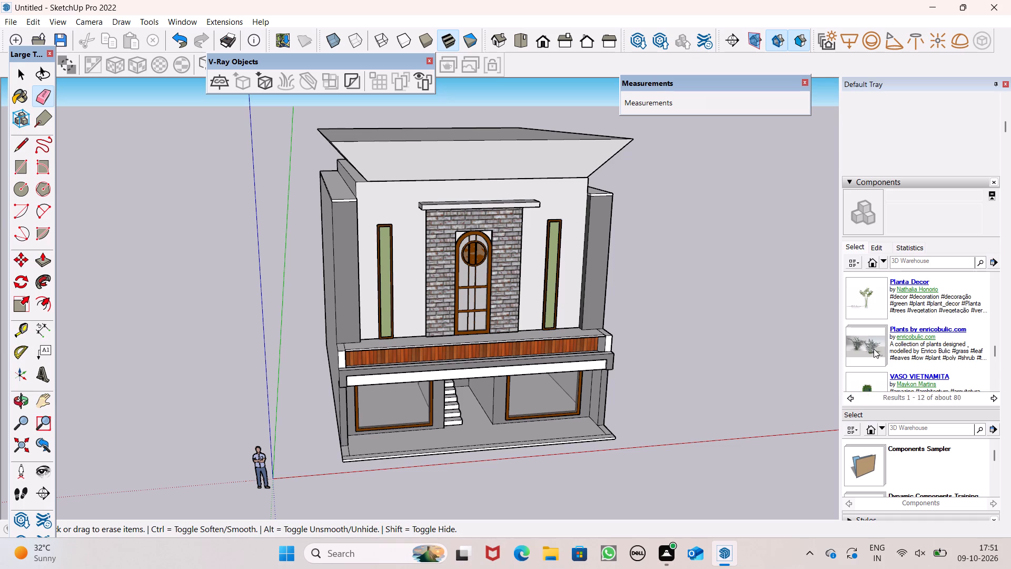
Search the 3D Warehouse components for "croton plants".
click(910, 261)
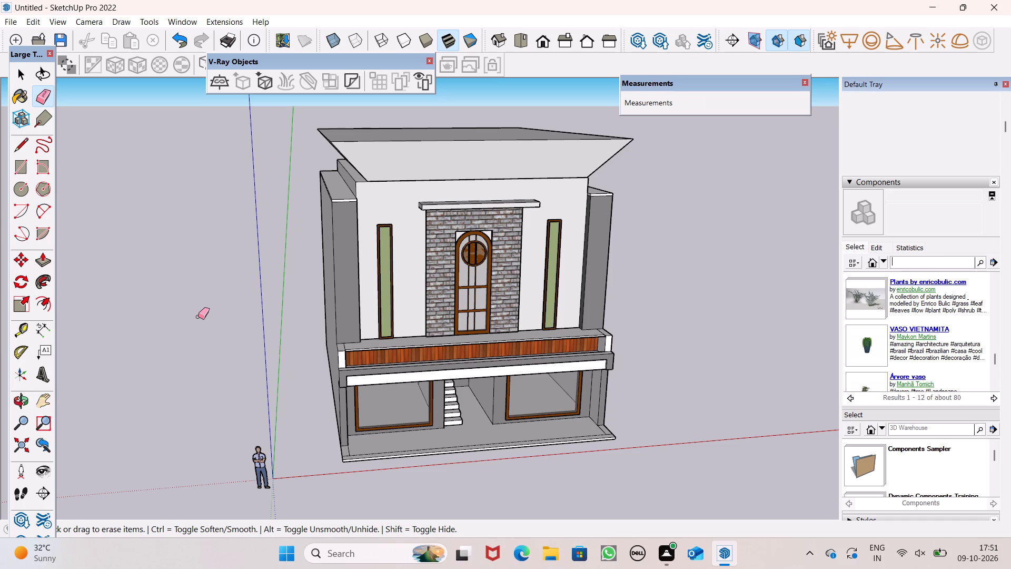
key(c)
text(roton pl)
text(ants)
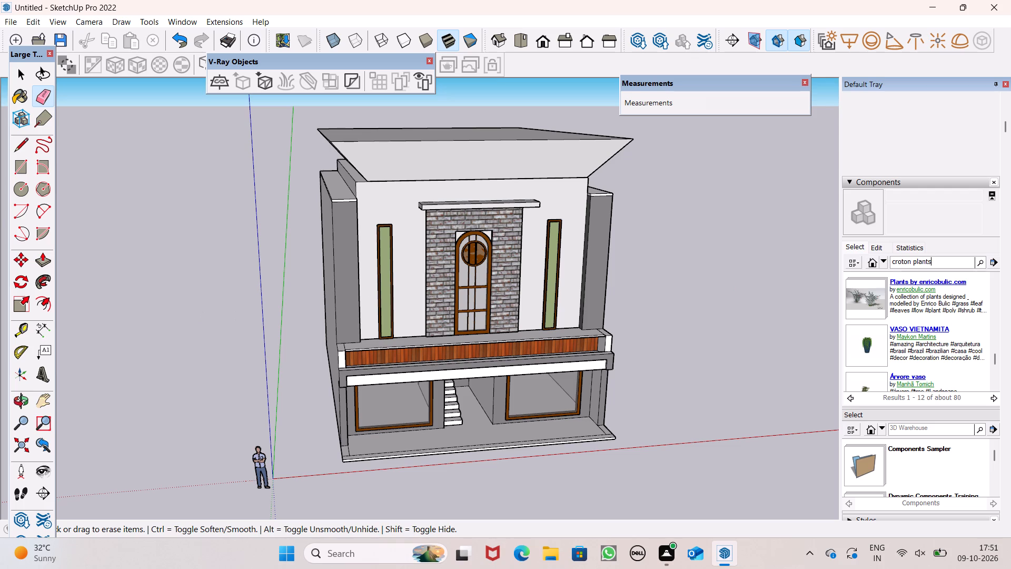
key(Return)
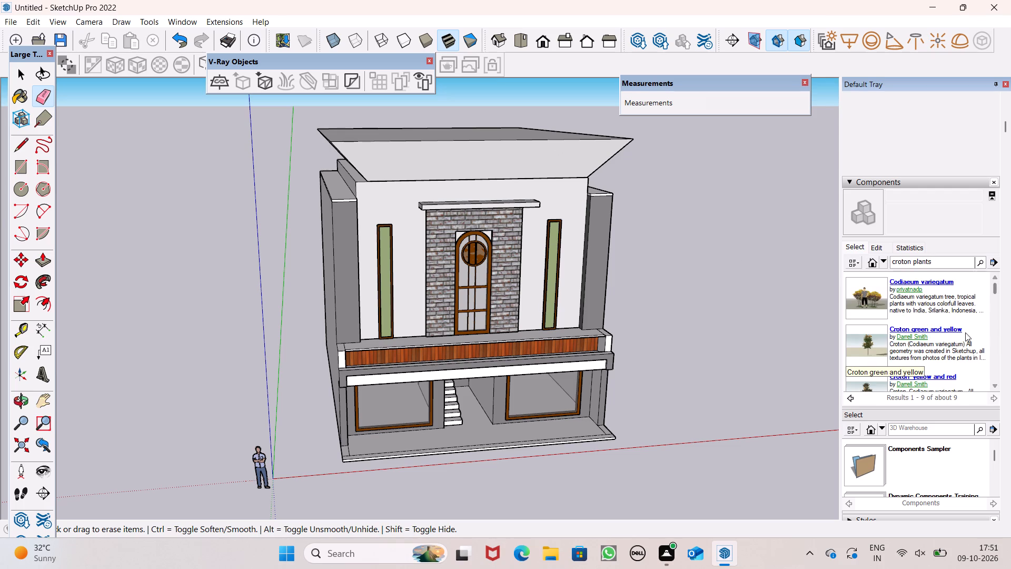
Insert the Planta Croton 01 model from the croton results and place it on the floor beside the ground-floor staircase.
scroll(871, 334, down, 3)
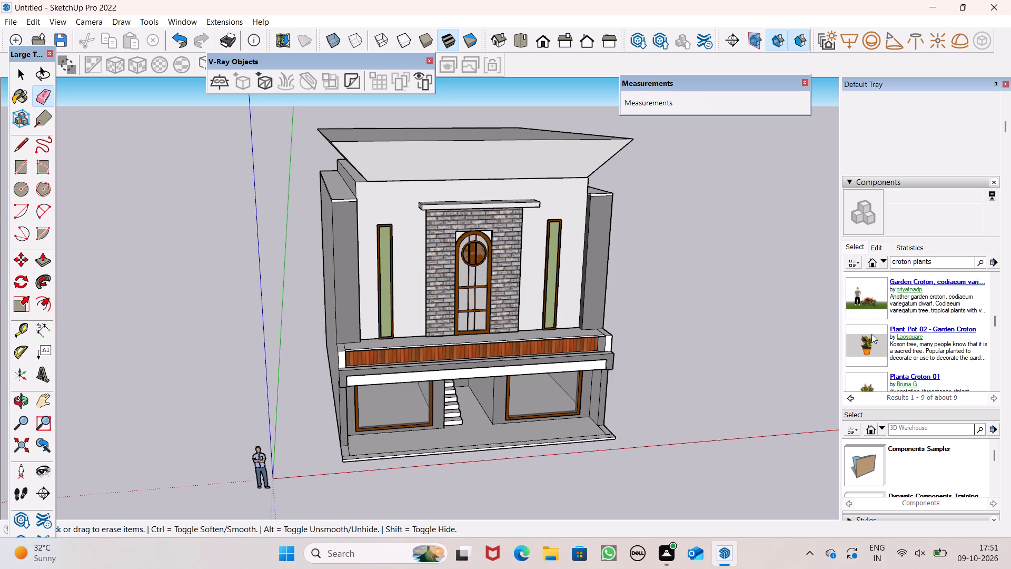
scroll(877, 367, down, 1)
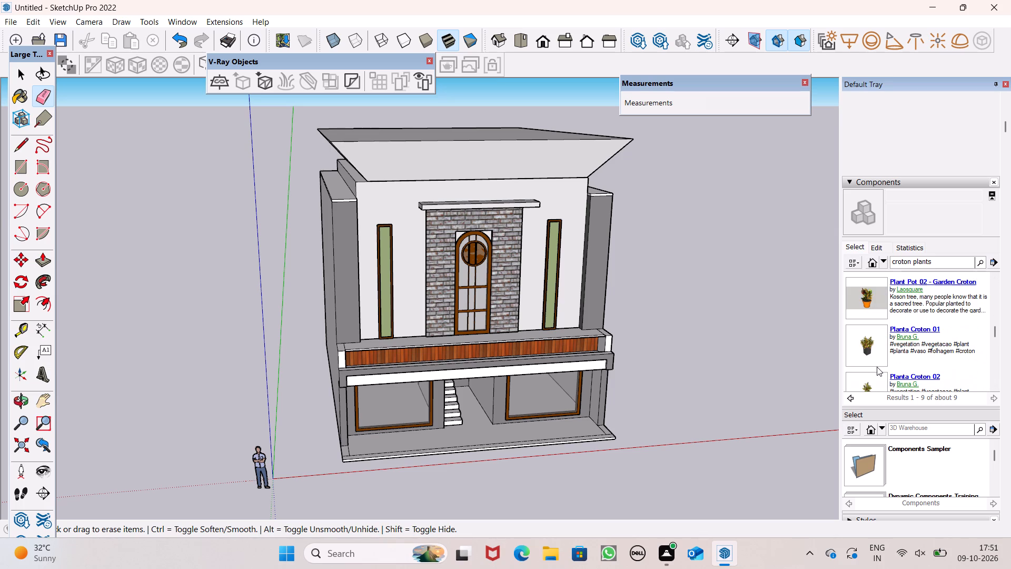
click(868, 349)
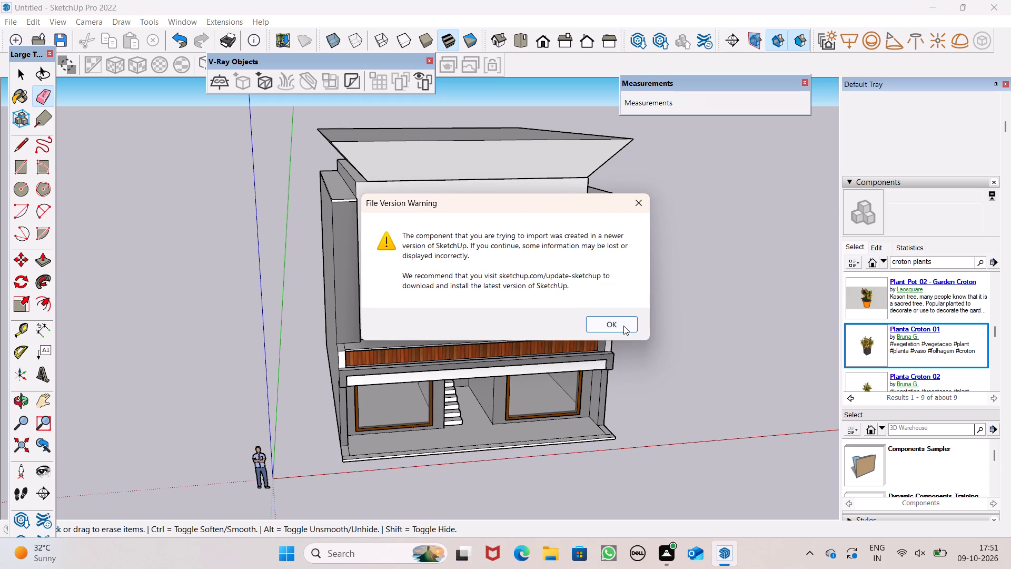
click(623, 325)
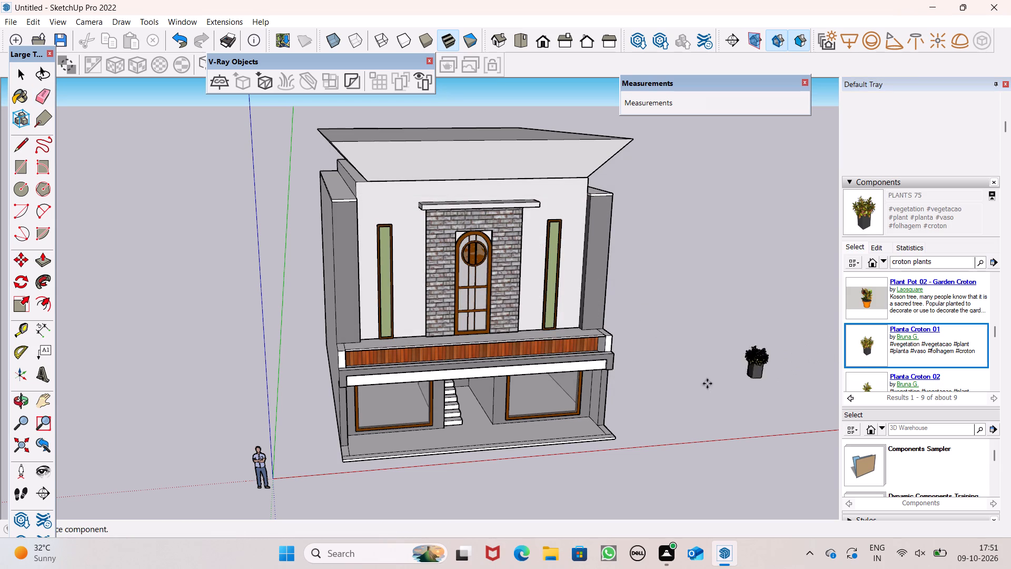
scroll(471, 419, up, 10)
middle_drag(470, 401, 414, 349)
scroll(470, 401, up, 1)
scroll(418, 362, up, 6)
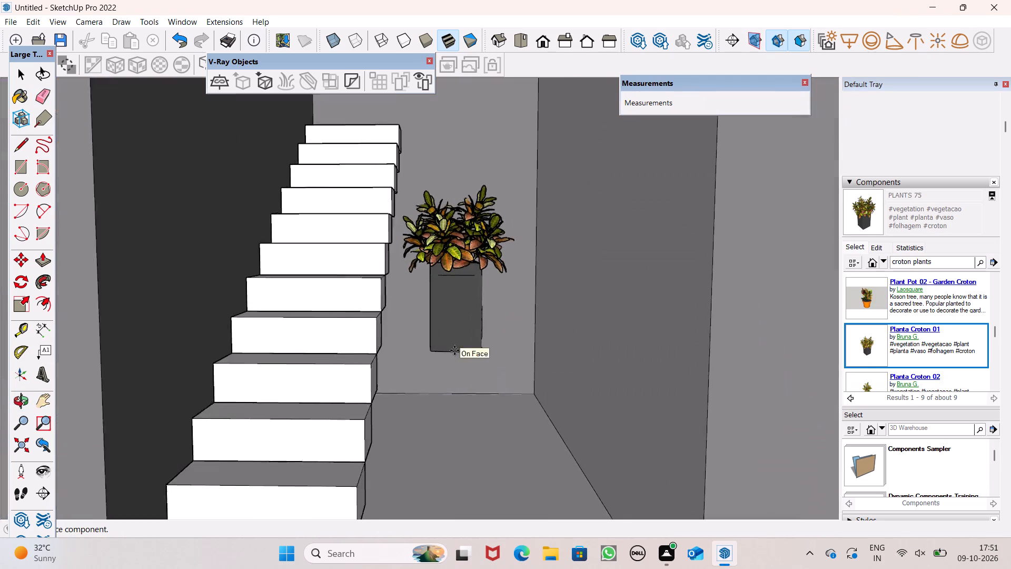
scroll(454, 350, up, 2)
middle_drag(456, 373, 455, 420)
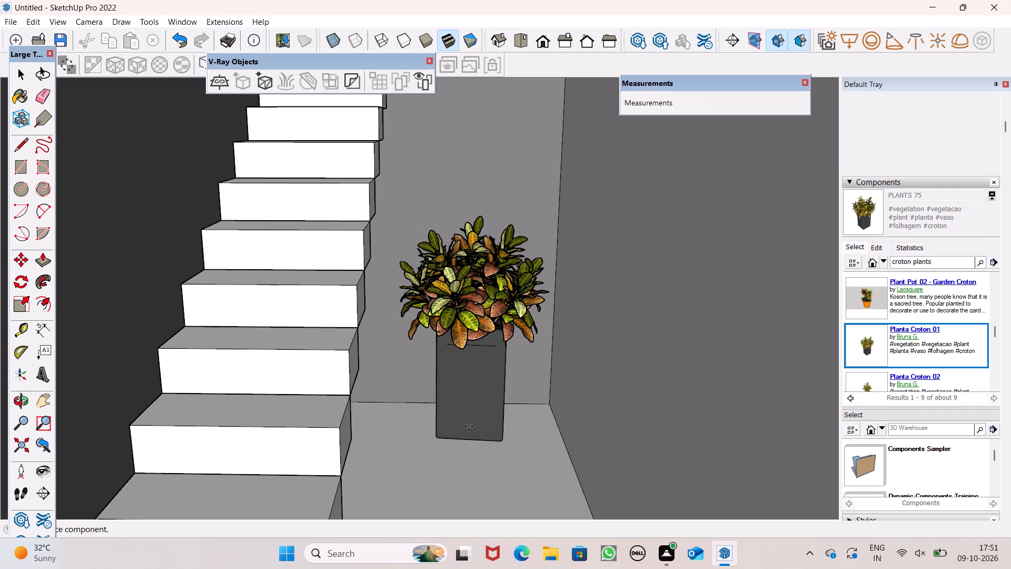
middle_drag(487, 427, 447, 419)
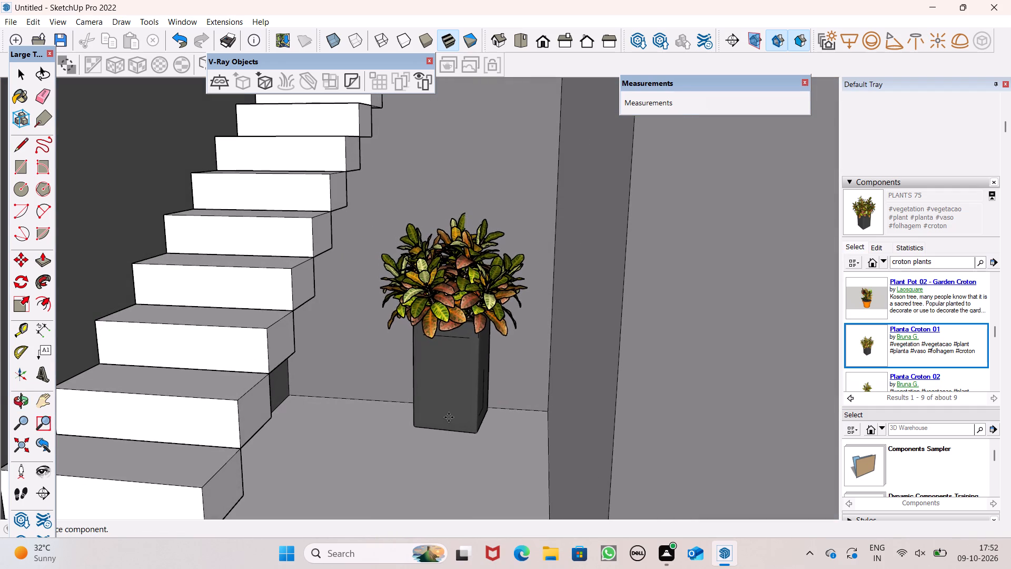
click(449, 417)
Move the potted croton forward about 10 9/16" along the floor beside the staircase.
scroll(491, 450, up, 1)
middle_drag(491, 450, 459, 478)
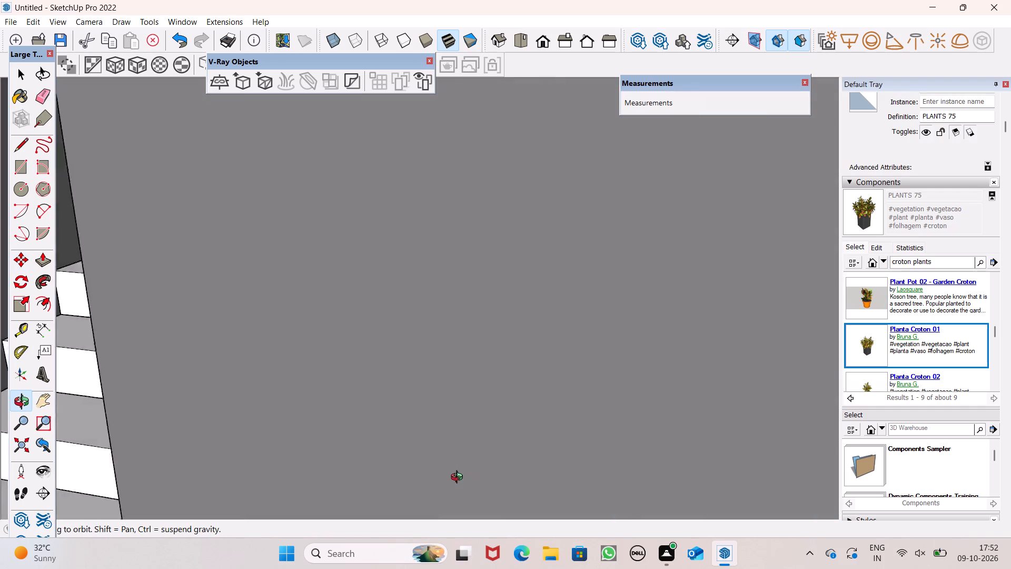
middle_drag(459, 478, 566, 480)
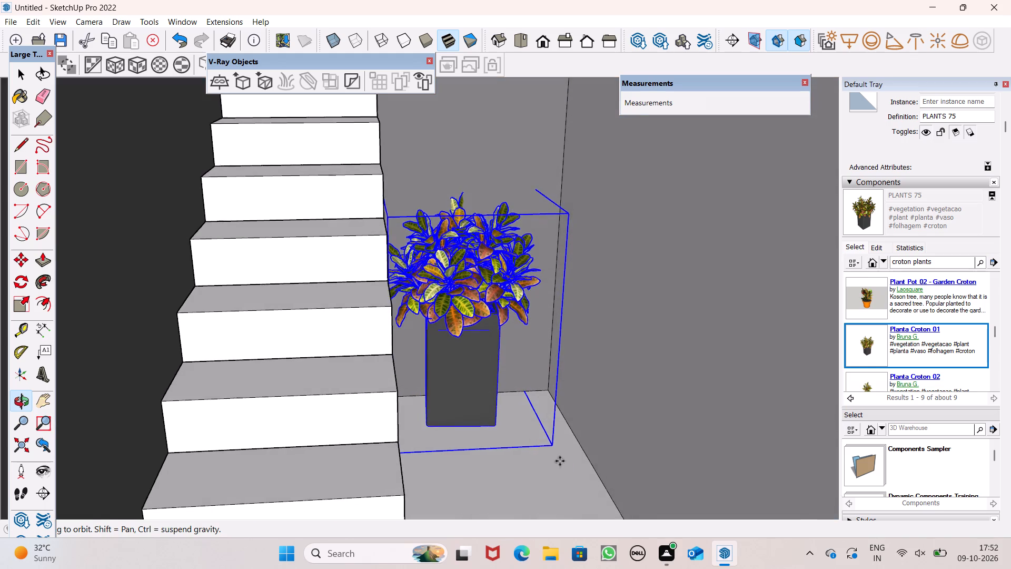
scroll(611, 229, up, 4)
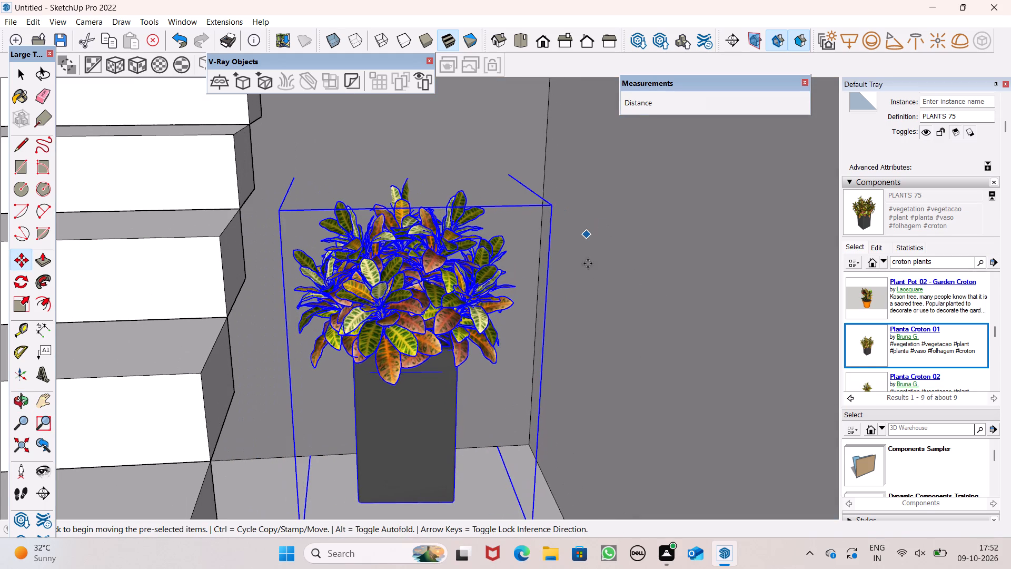
middle_click(621, 317)
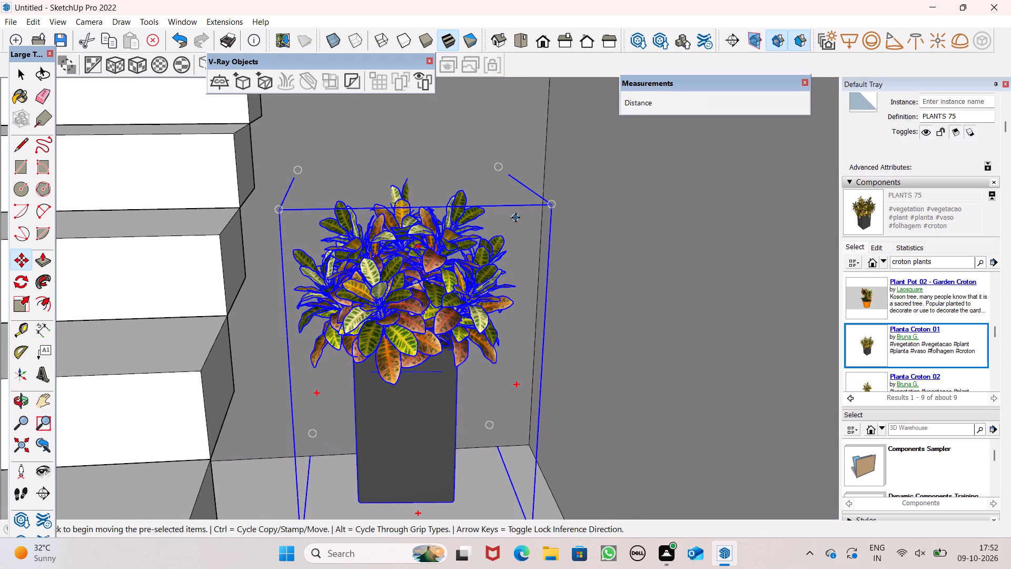
drag(551, 209, 557, 240)
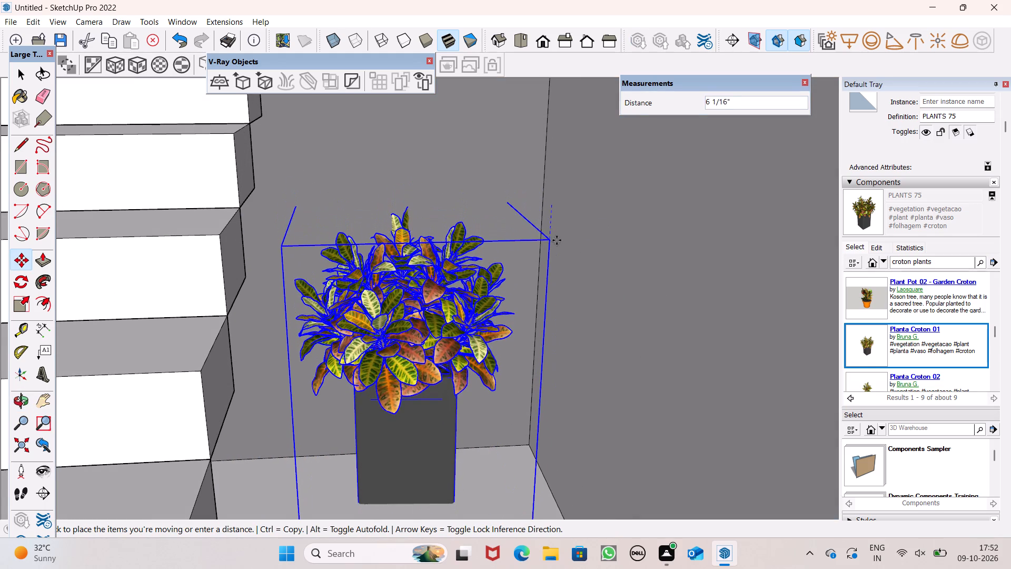
drag(557, 240, 551, 202)
scroll(503, 232, down, 4)
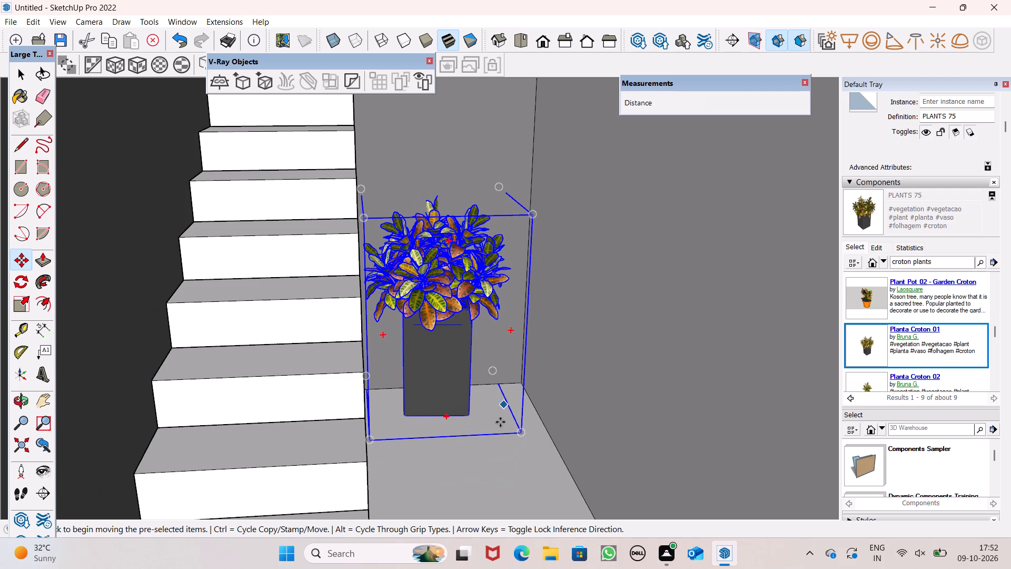
drag(522, 431, 524, 453)
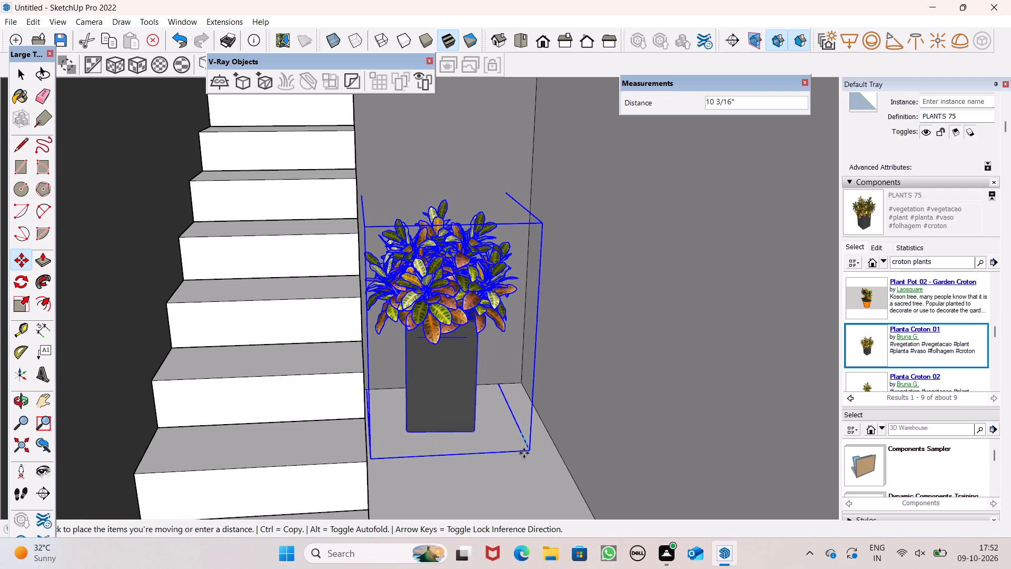
drag(524, 453, 526, 453)
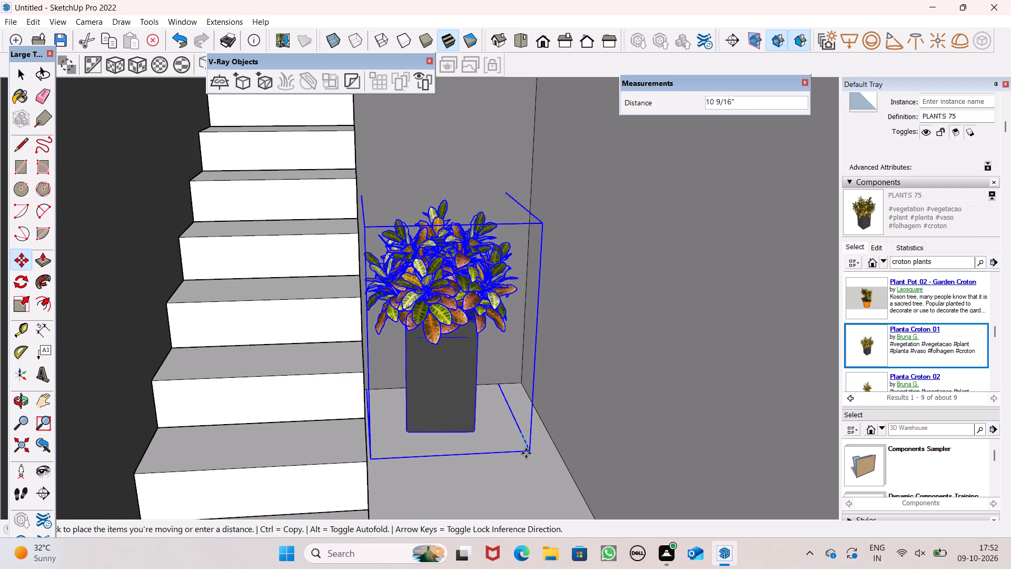
drag(526, 453, 526, 454)
key(space)
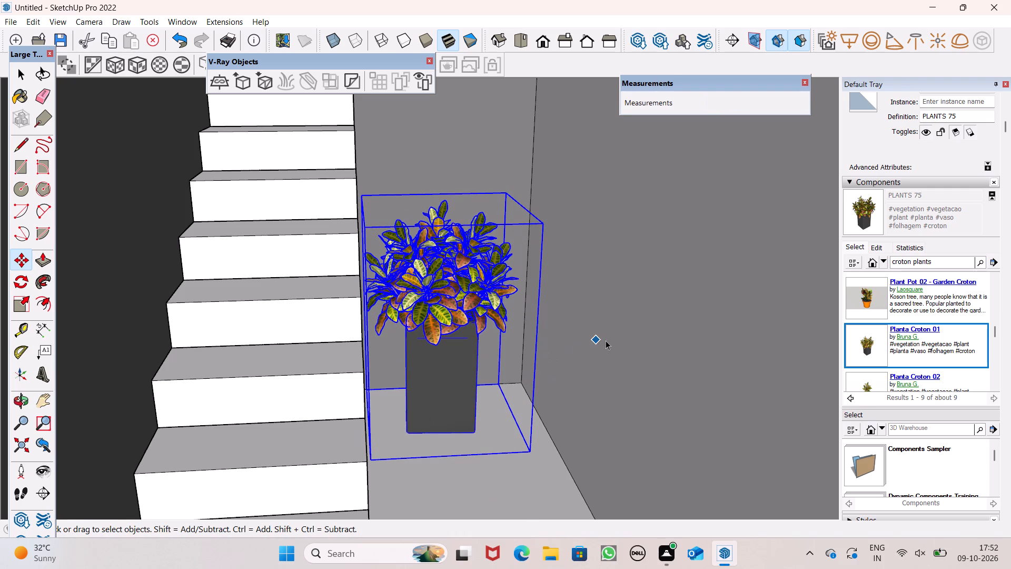
Examine the potted croton's placement beside the staircase from close up and in the whole front facade.
scroll(584, 356, down, 8)
scroll(537, 386, down, 8)
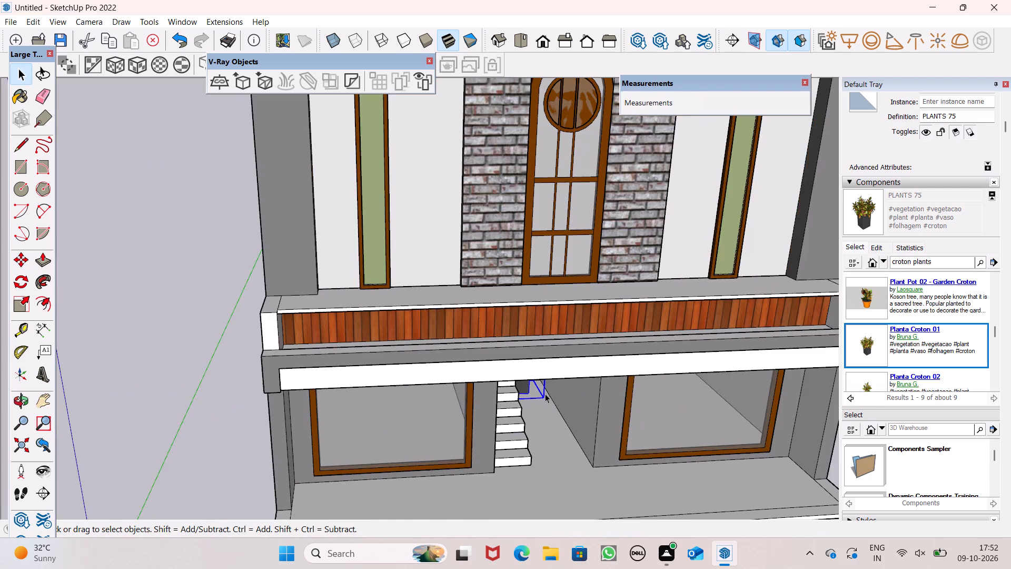
scroll(538, 387, down, 4)
key(space)
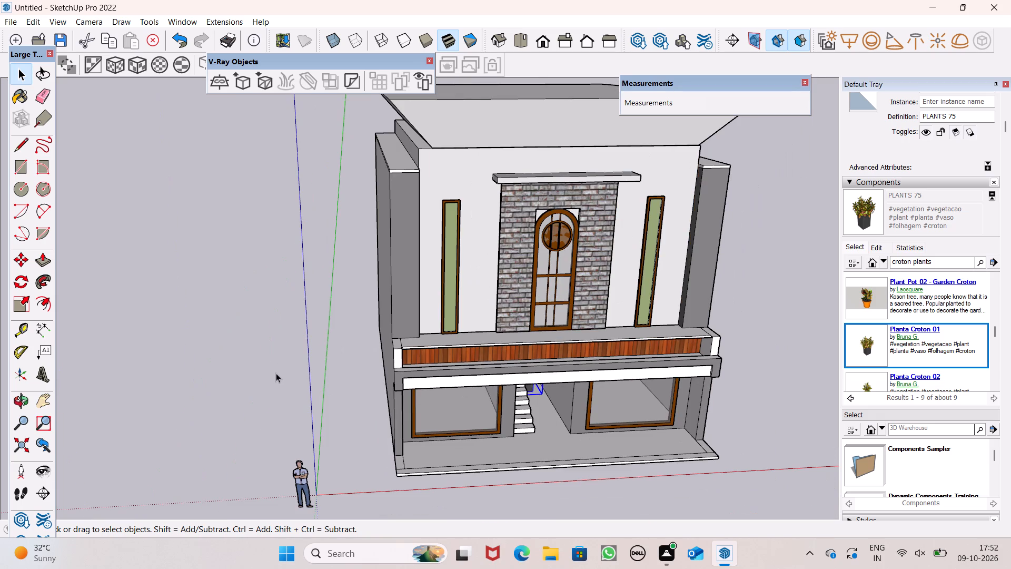
click(276, 373)
middle_drag(608, 412, 539, 354)
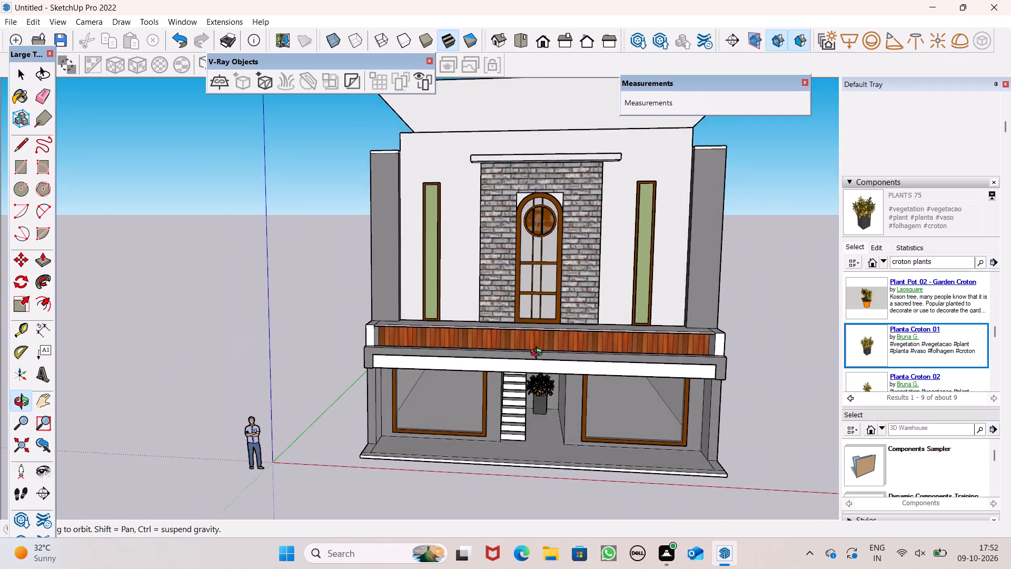
middle_drag(539, 354, 554, 350)
scroll(558, 401, up, 8)
middle_drag(557, 402, 514, 385)
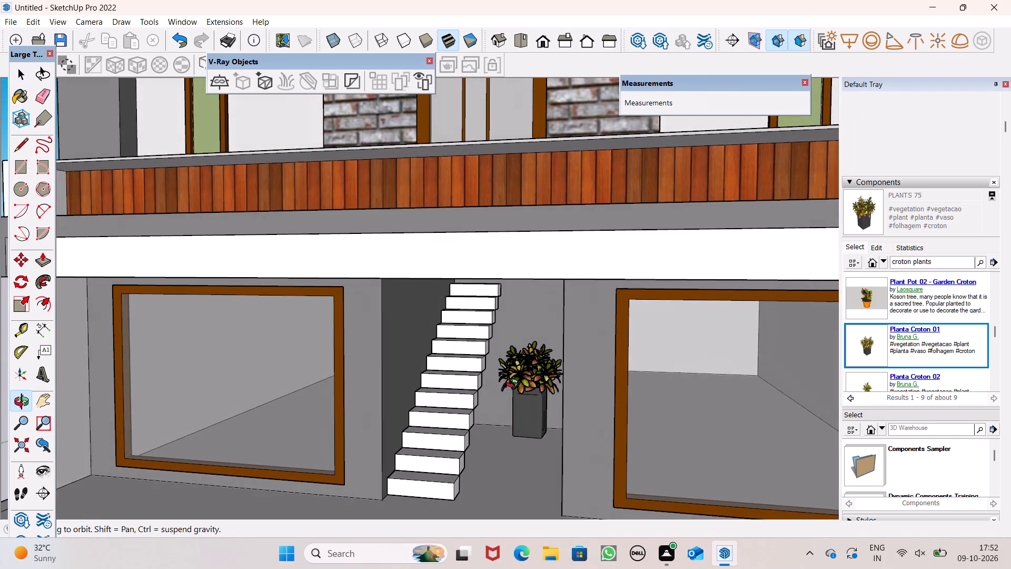
middle_drag(514, 385, 541, 384)
scroll(544, 384, up, 2)
middle_drag(550, 370, 495, 342)
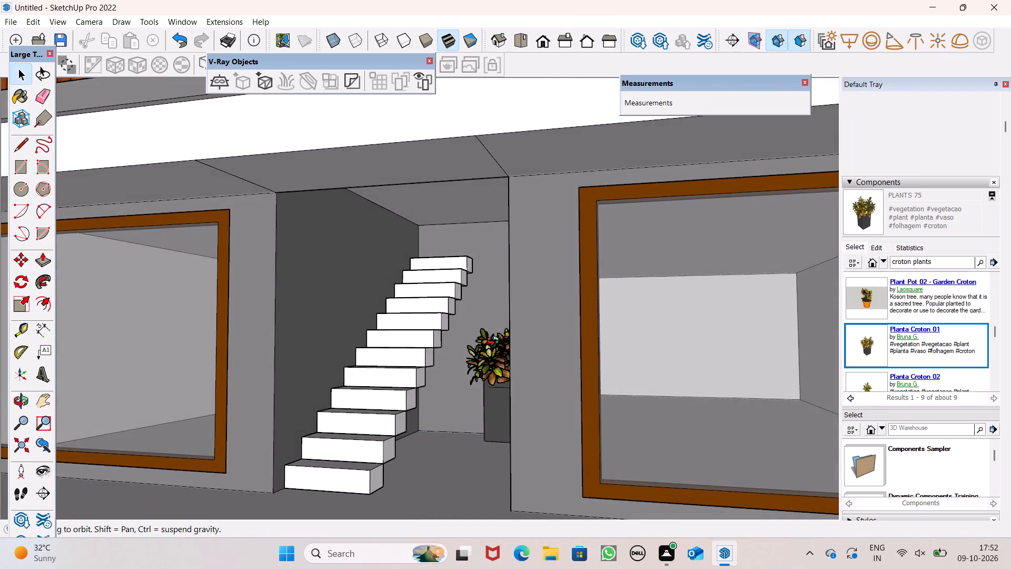
middle_drag(495, 342, 504, 345)
scroll(507, 343, up, 1)
click(405, 332)
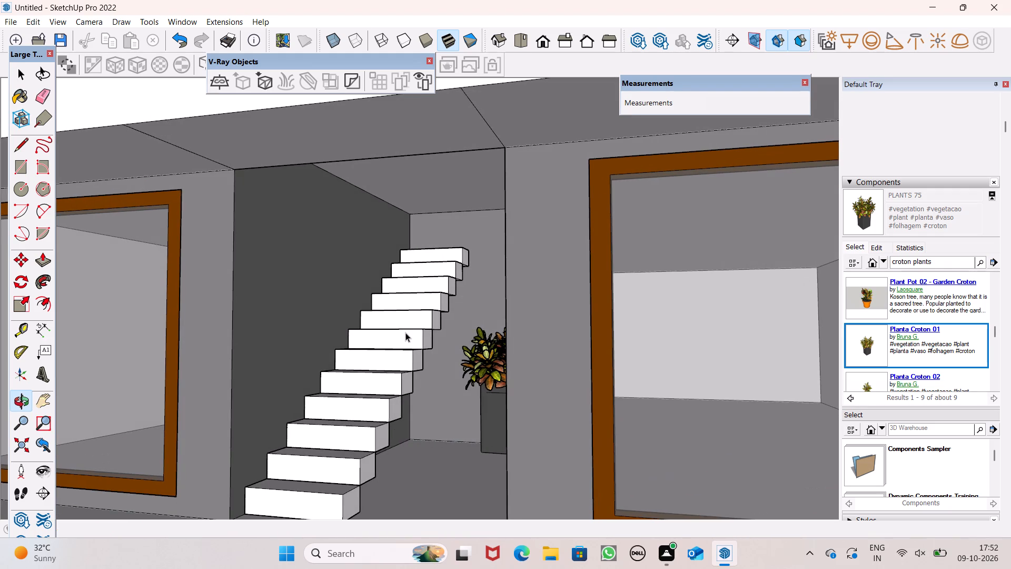
middle_drag(457, 312, 522, 341)
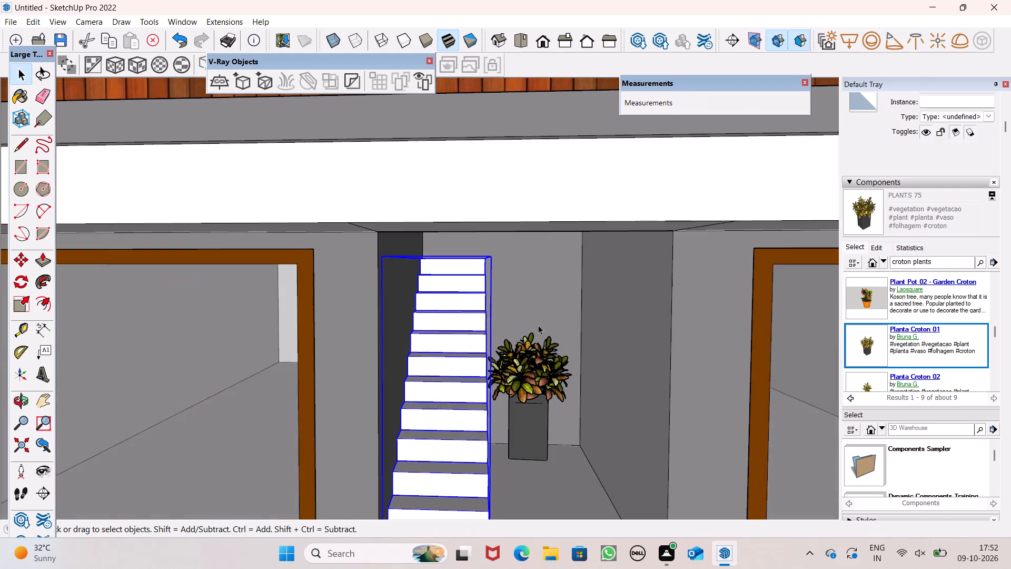
scroll(540, 340, down, 11)
key(space)
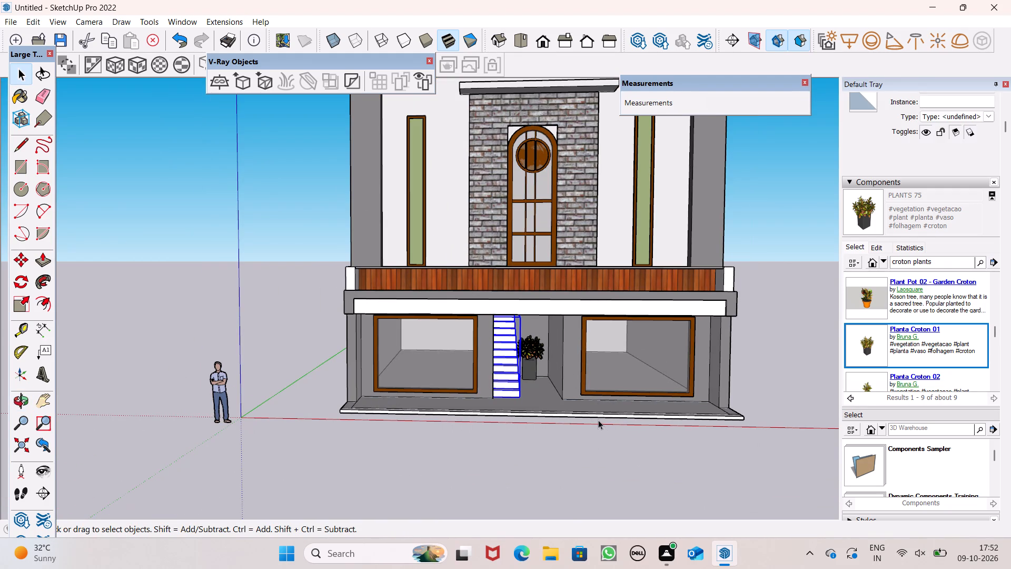
click(587, 440)
scroll(578, 349, up, 1)
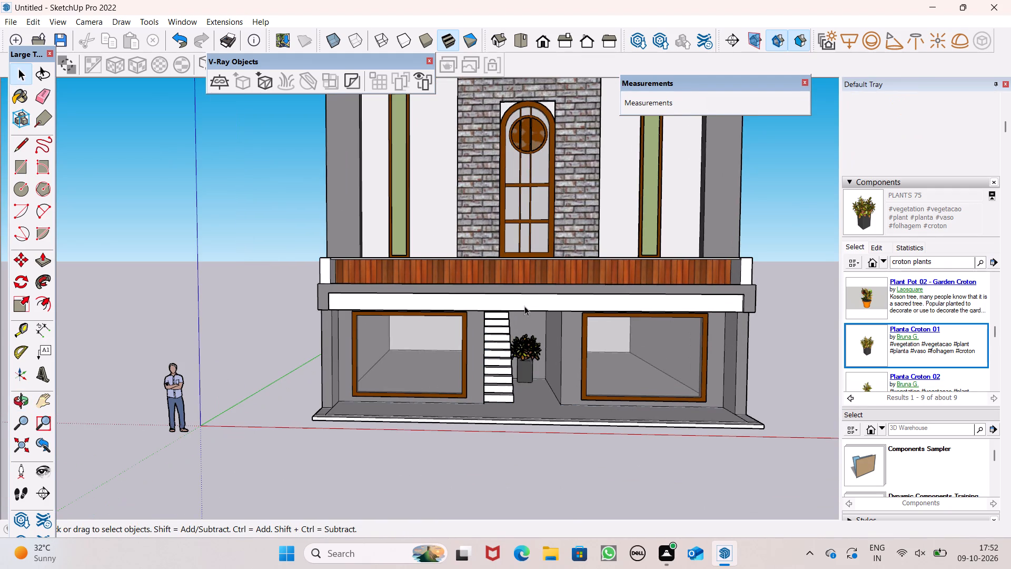
scroll(512, 319, down, 8)
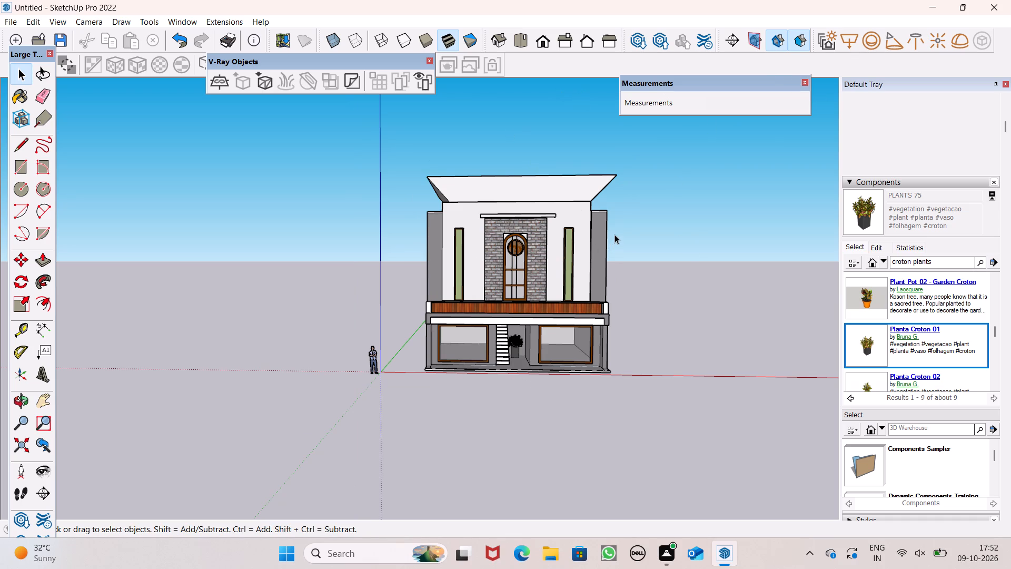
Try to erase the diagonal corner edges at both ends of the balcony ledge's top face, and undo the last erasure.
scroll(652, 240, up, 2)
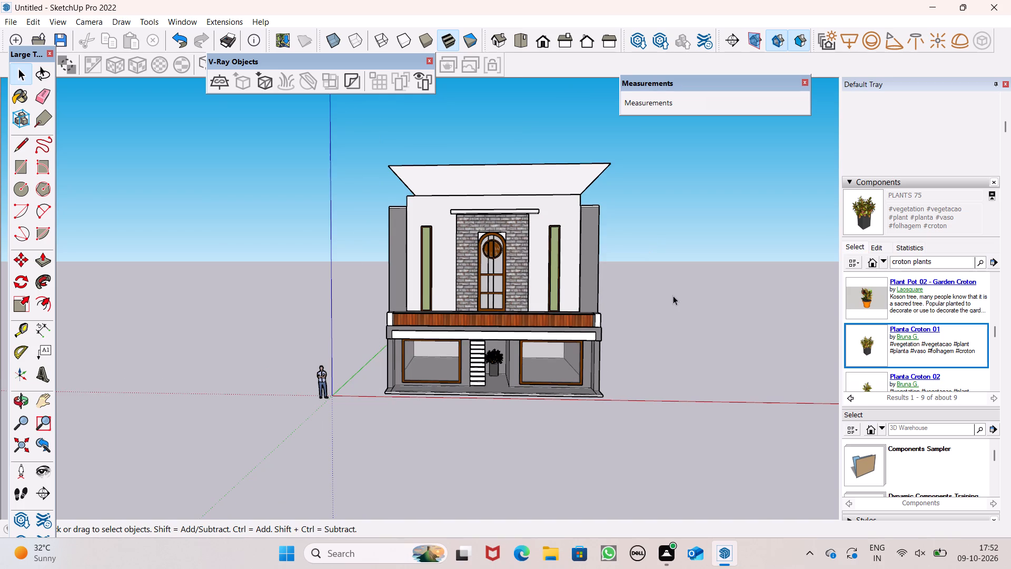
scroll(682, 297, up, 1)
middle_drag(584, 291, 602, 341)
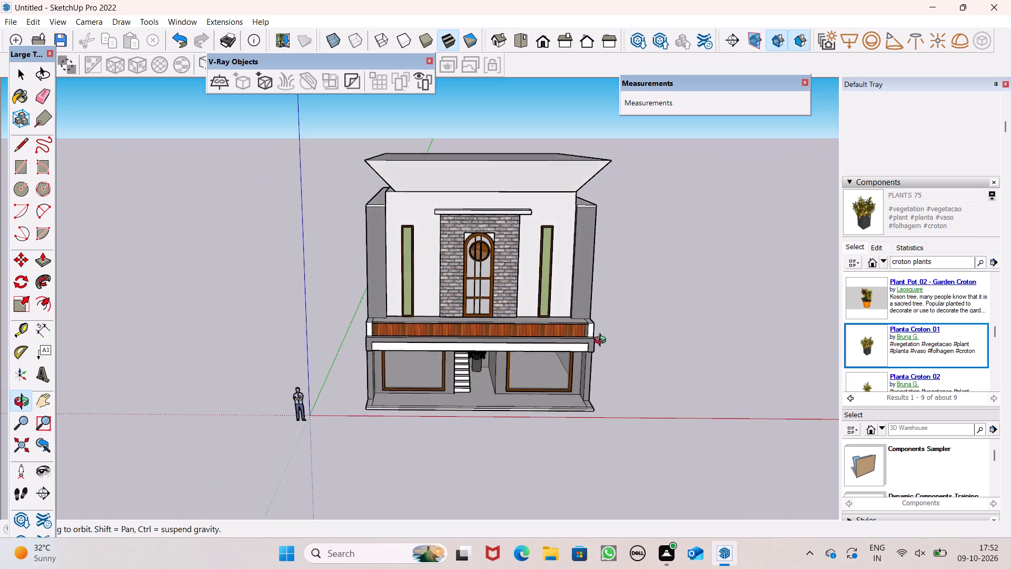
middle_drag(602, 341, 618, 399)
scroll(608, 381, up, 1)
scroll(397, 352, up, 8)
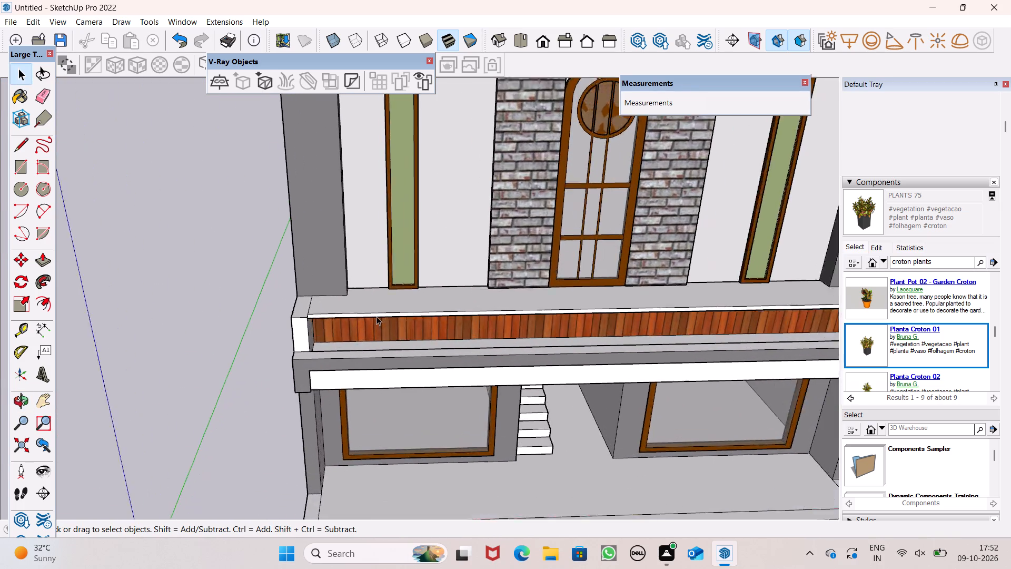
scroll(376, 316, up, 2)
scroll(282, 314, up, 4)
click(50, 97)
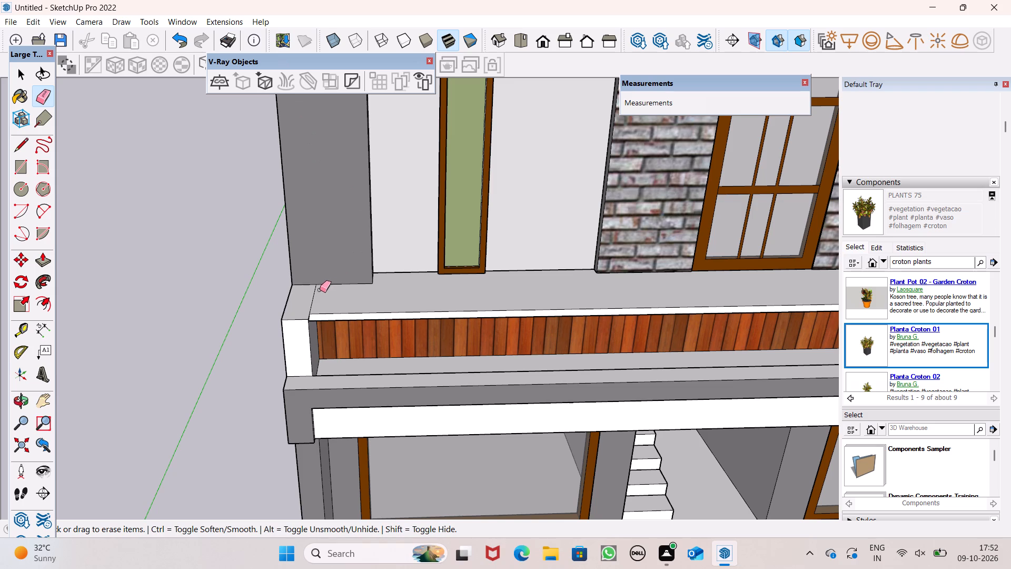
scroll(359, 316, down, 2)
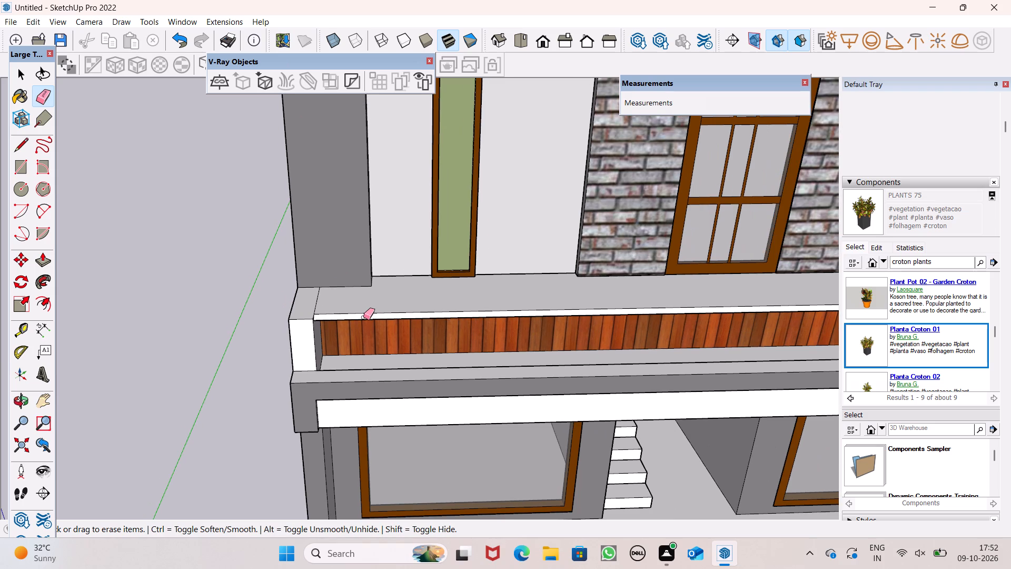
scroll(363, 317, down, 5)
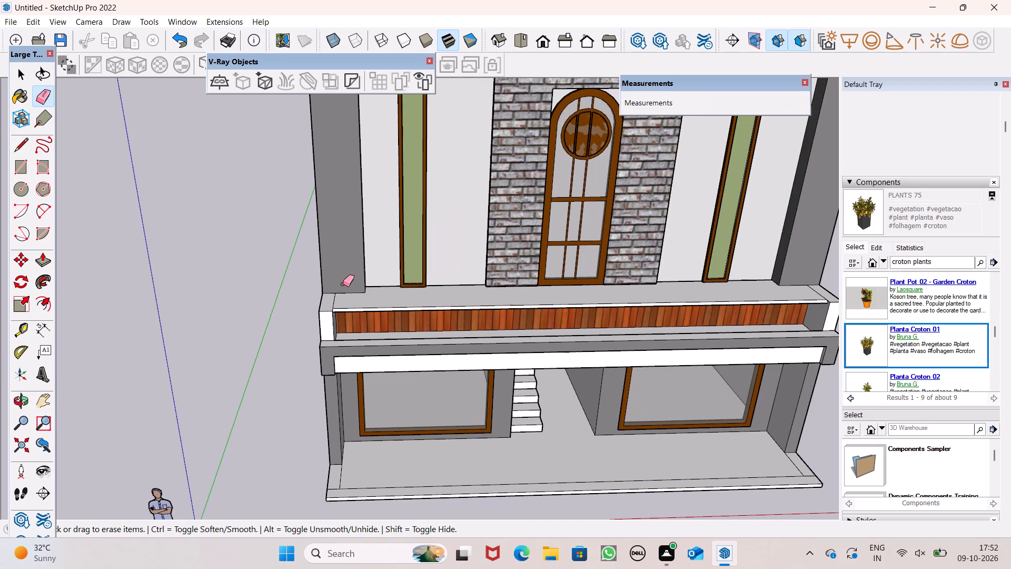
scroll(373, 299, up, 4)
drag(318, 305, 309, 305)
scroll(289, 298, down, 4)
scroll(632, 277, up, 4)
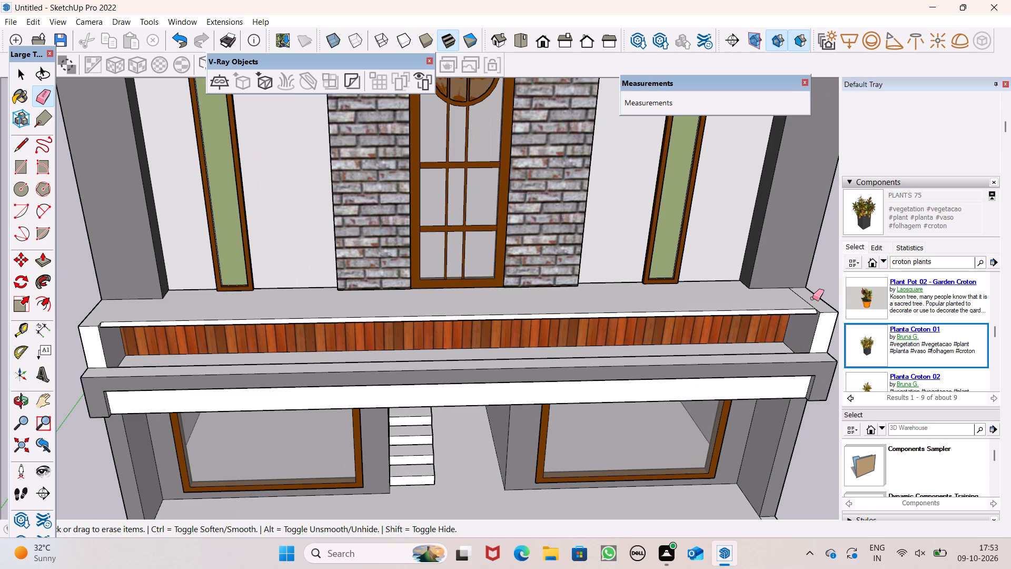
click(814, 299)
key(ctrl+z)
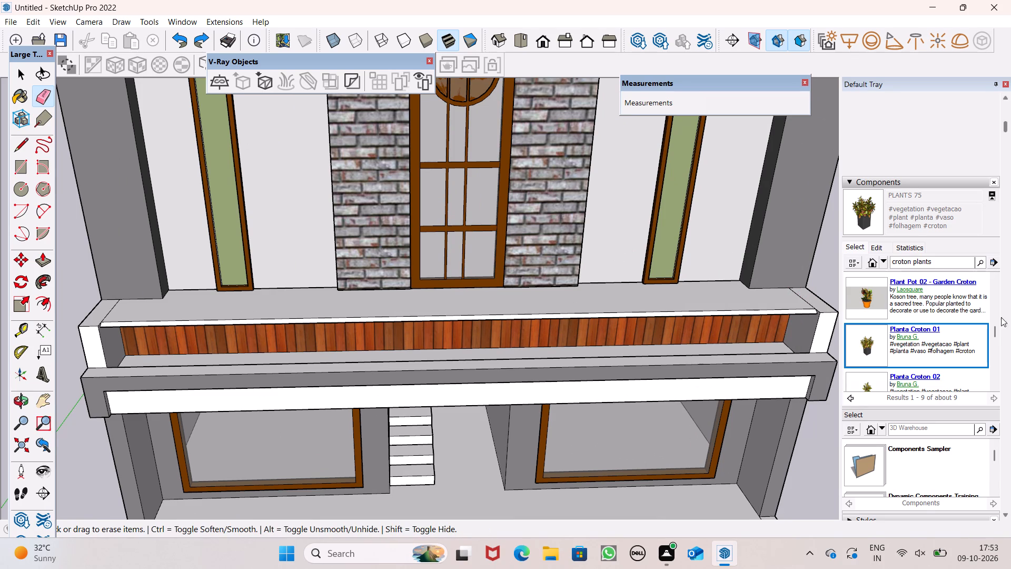
Paint the top and front faces of the balcony ledge's right end block with grey Color M05.
scroll(948, 341, down, 6)
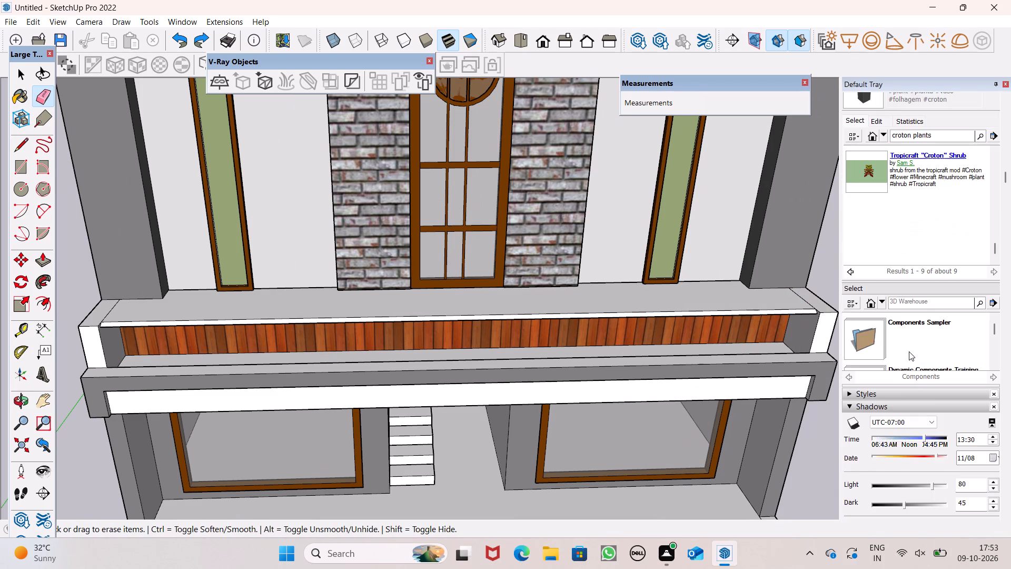
scroll(909, 351, down, 10)
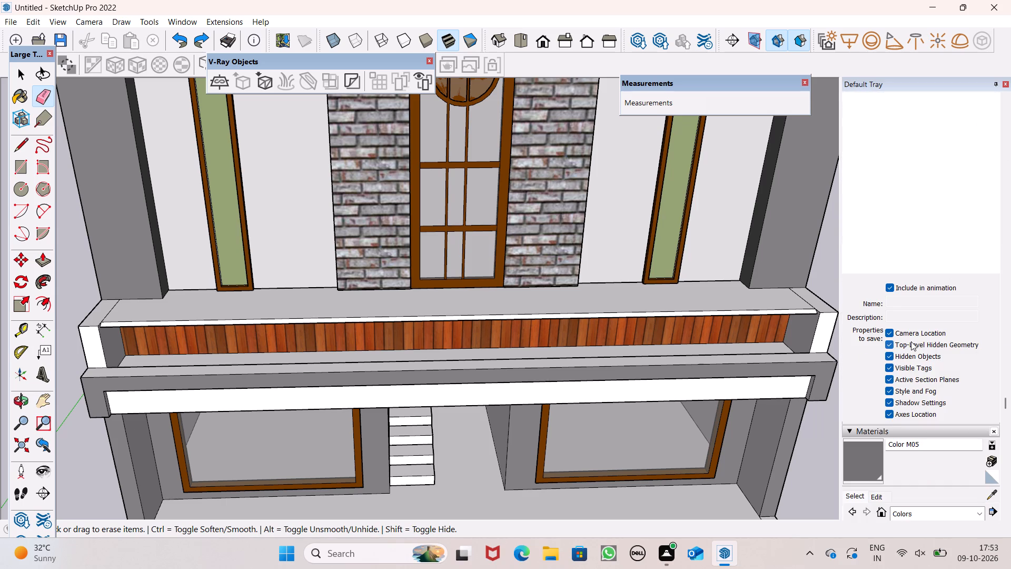
scroll(911, 341, down, 2)
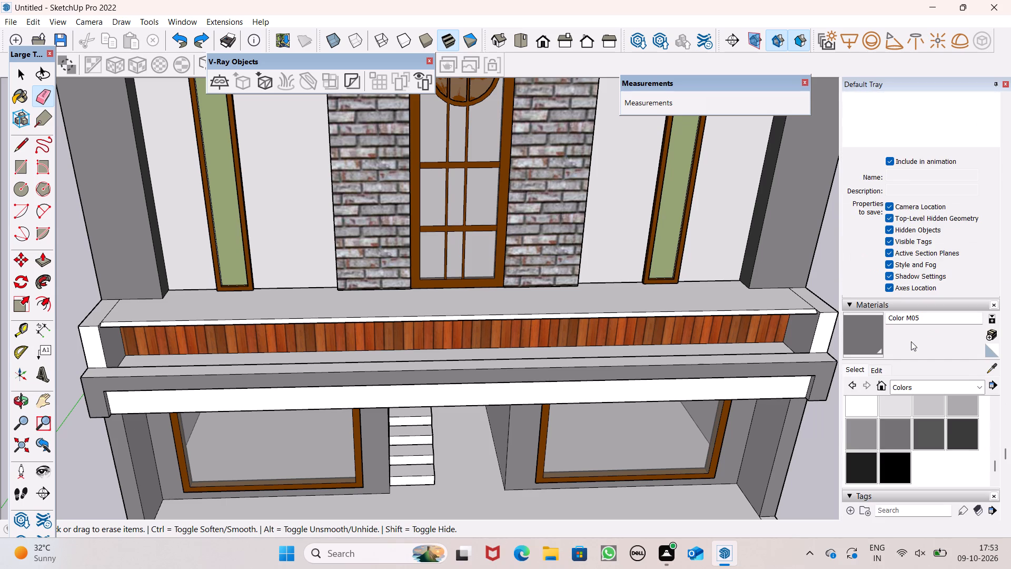
click(853, 341)
scroll(823, 306, up, 2)
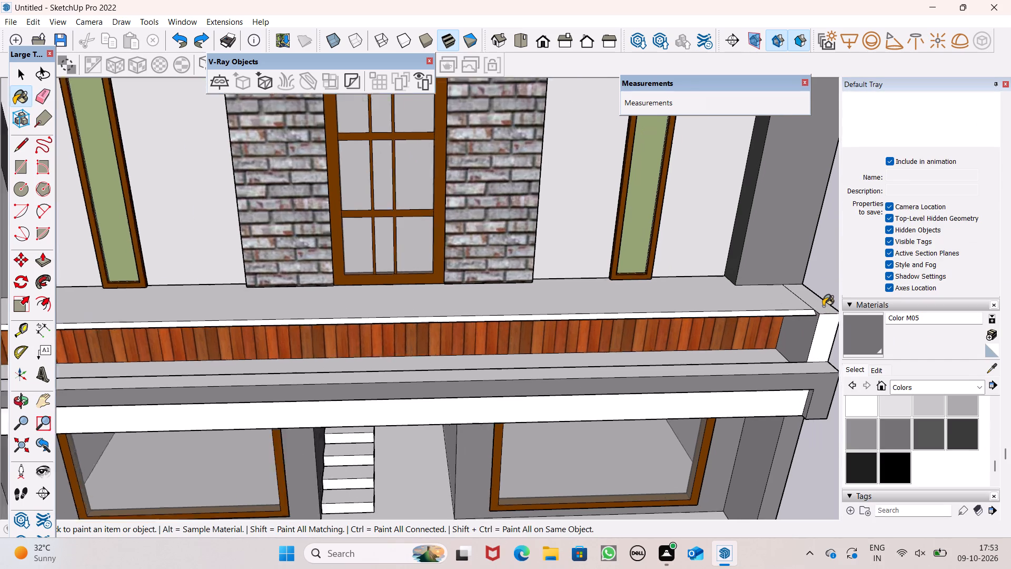
scroll(823, 306, up, 2)
click(825, 307)
click(828, 331)
Paint the top, front and inner faces of the balcony ledge's left end block with grey Color M05.
scroll(801, 281, down, 6)
scroll(793, 333, up, 6)
scroll(798, 322, down, 1)
scroll(799, 320, up, 1)
scroll(802, 304, down, 4)
scroll(802, 304, up, 1)
scroll(802, 304, down, 1)
scroll(703, 331, down, 4)
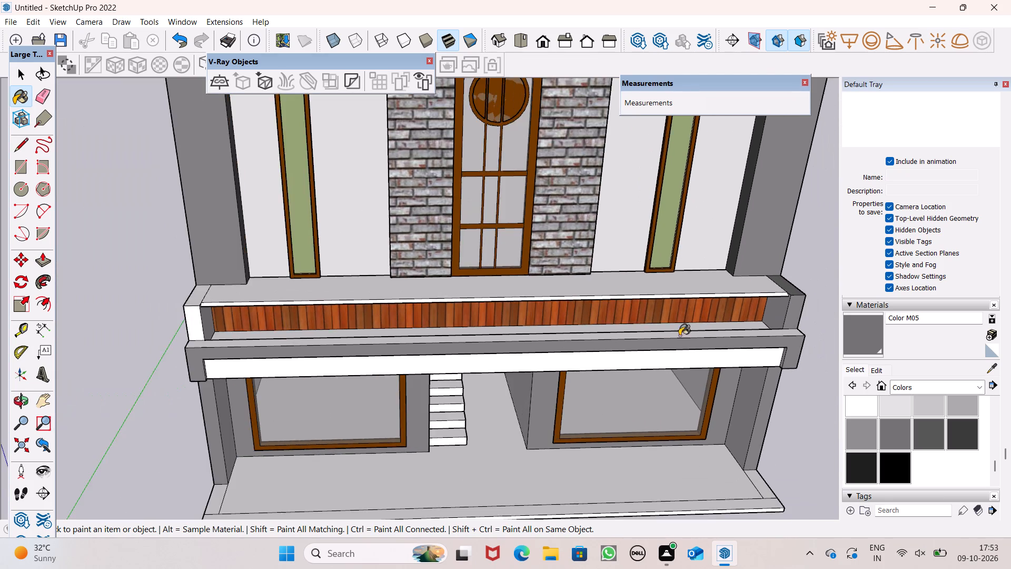
scroll(137, 328, up, 8)
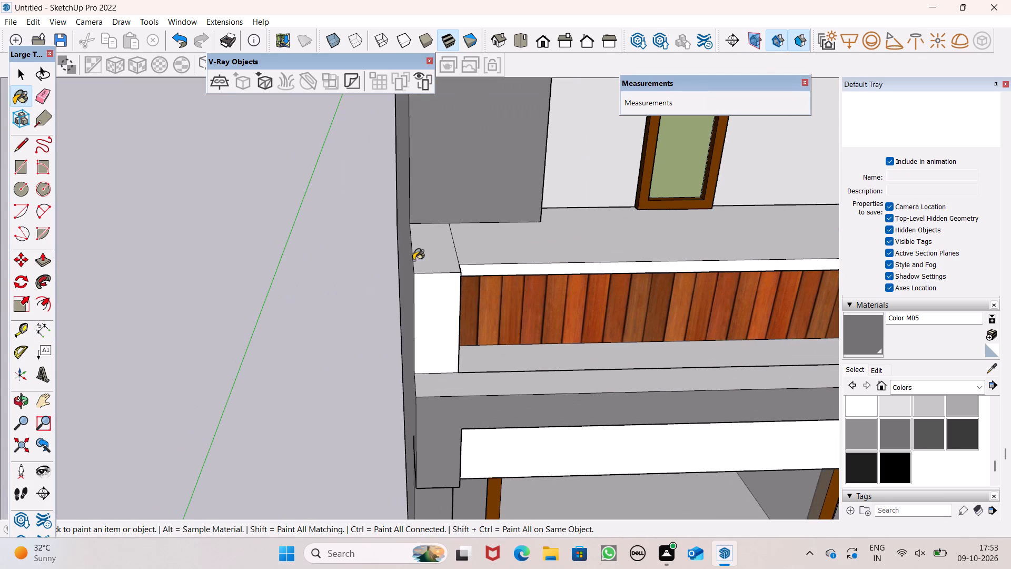
click(435, 260)
click(439, 303)
middle_drag(490, 316, 329, 327)
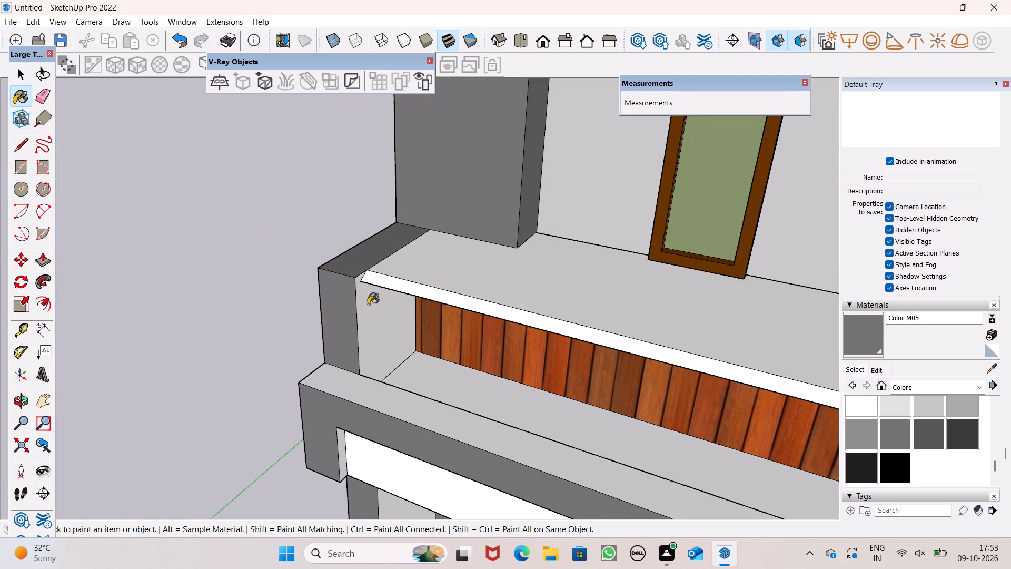
click(368, 305)
Paint the inner face of the balcony ledge's right end block with grey Color M05.
scroll(262, 252, down, 10)
middle_drag(339, 319, 350, 334)
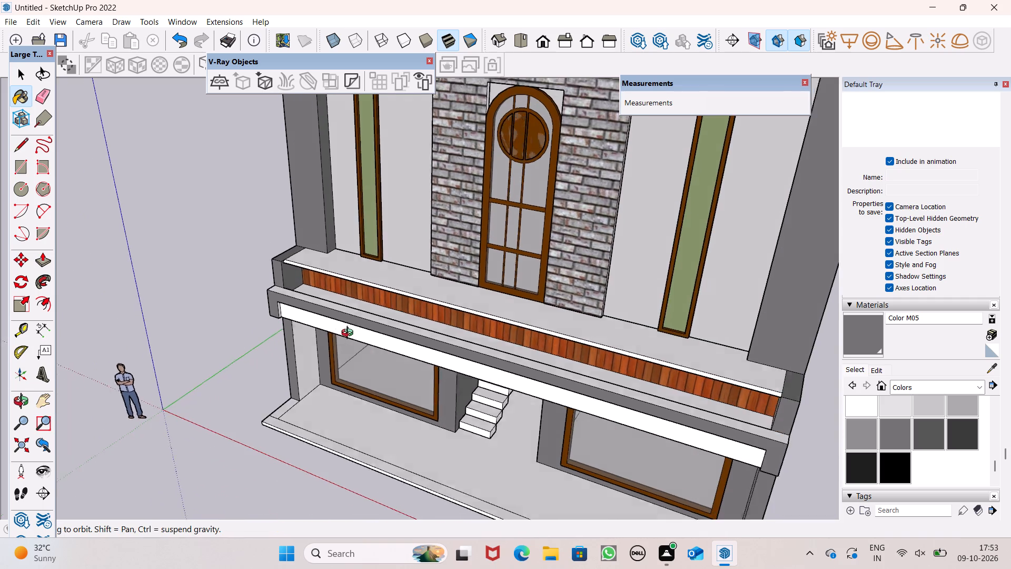
middle_drag(350, 334, 604, 289)
scroll(696, 249, up, 5)
click(715, 265)
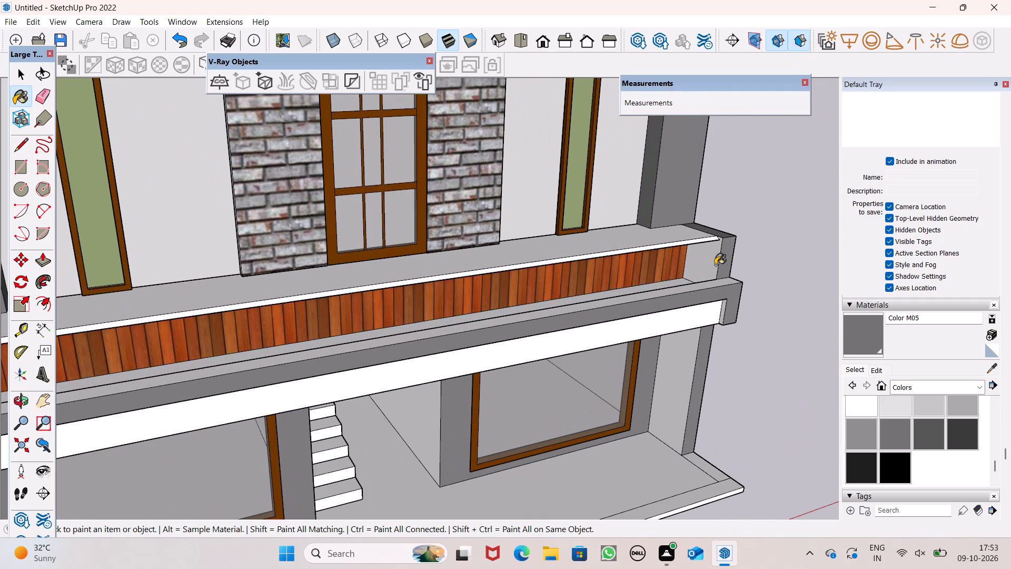
Paint the inner faces of the two outer ground-floor pillars with grey Color M05.
click(692, 369)
scroll(728, 308, down, 4)
middle_drag(723, 324, 681, 324)
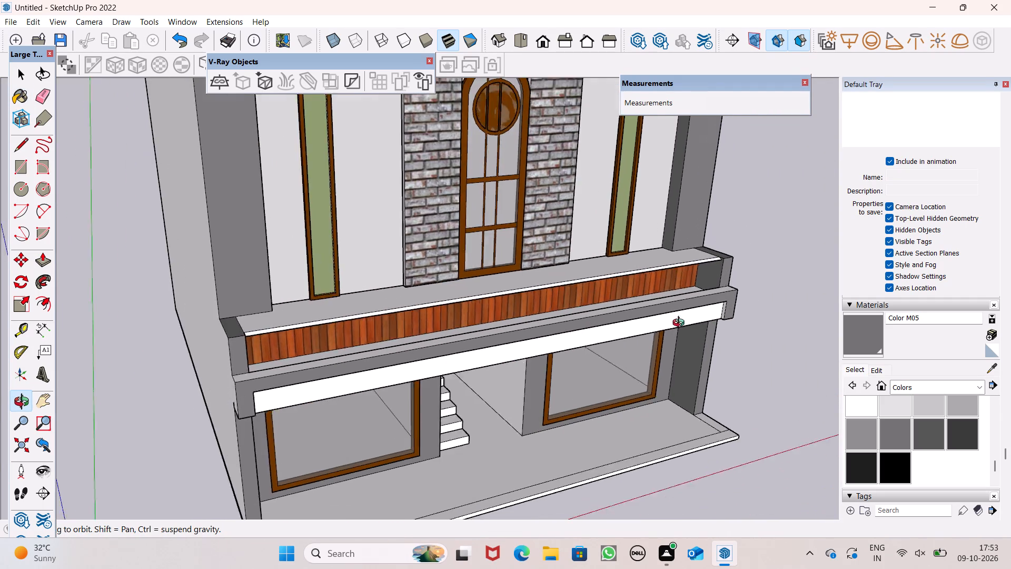
middle_drag(681, 324, 451, 296)
scroll(451, 296, up, 1)
scroll(186, 310, up, 3)
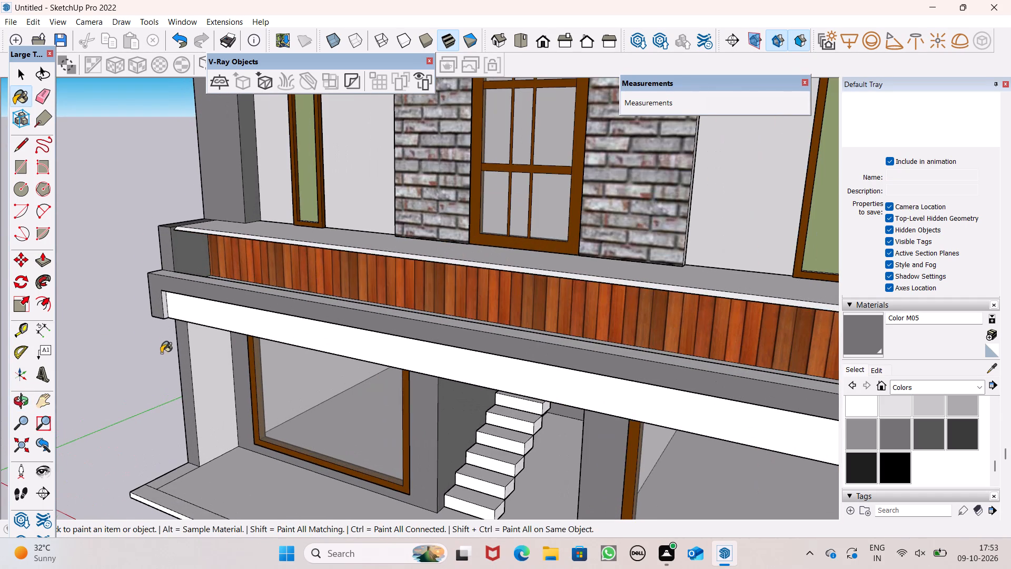
click(203, 371)
Examine the painted balcony ends and pillars from close up and across the whole front facade.
scroll(280, 372, up, 1)
middle_drag(280, 372, 398, 360)
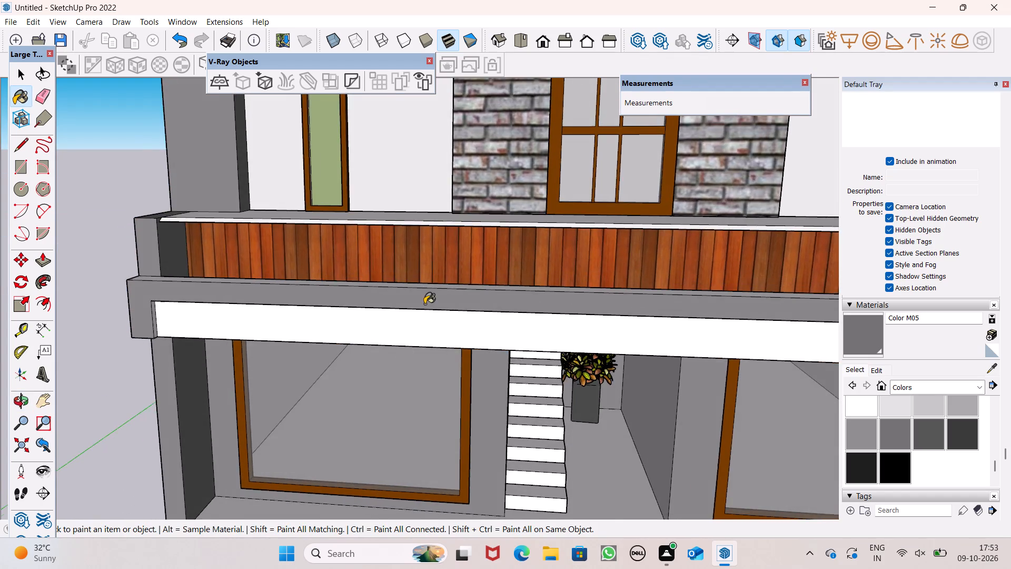
scroll(424, 304, down, 8)
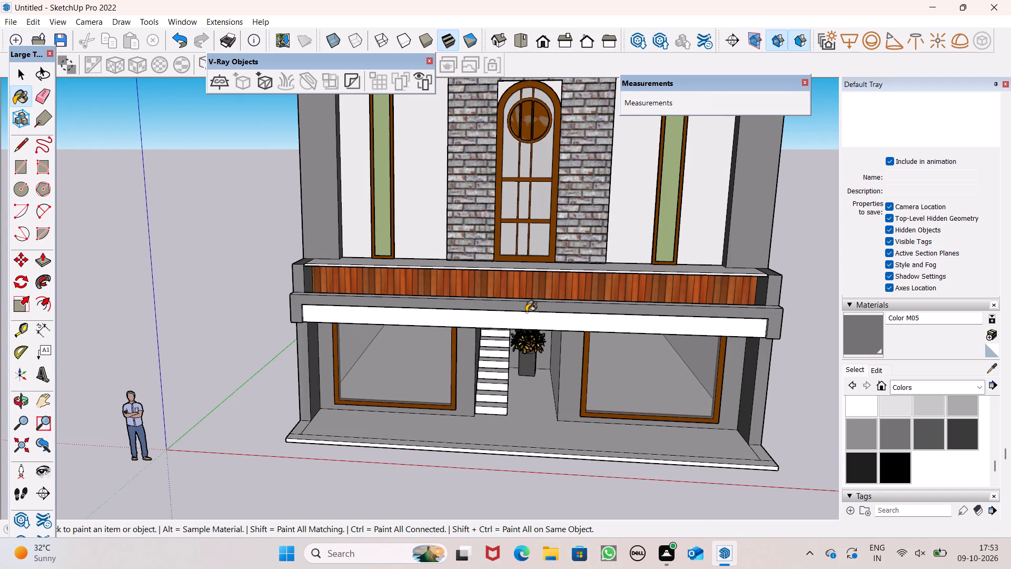
scroll(523, 308, up, 1)
middle_drag(523, 308, 539, 362)
middle_drag(541, 376, 559, 423)
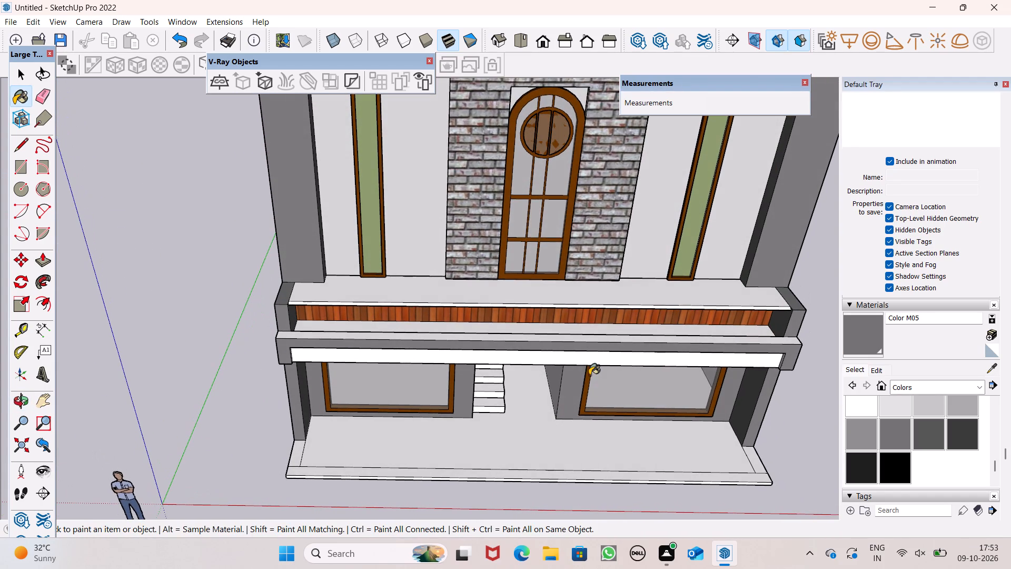
scroll(589, 372, up, 1)
middle_drag(589, 372, 610, 270)
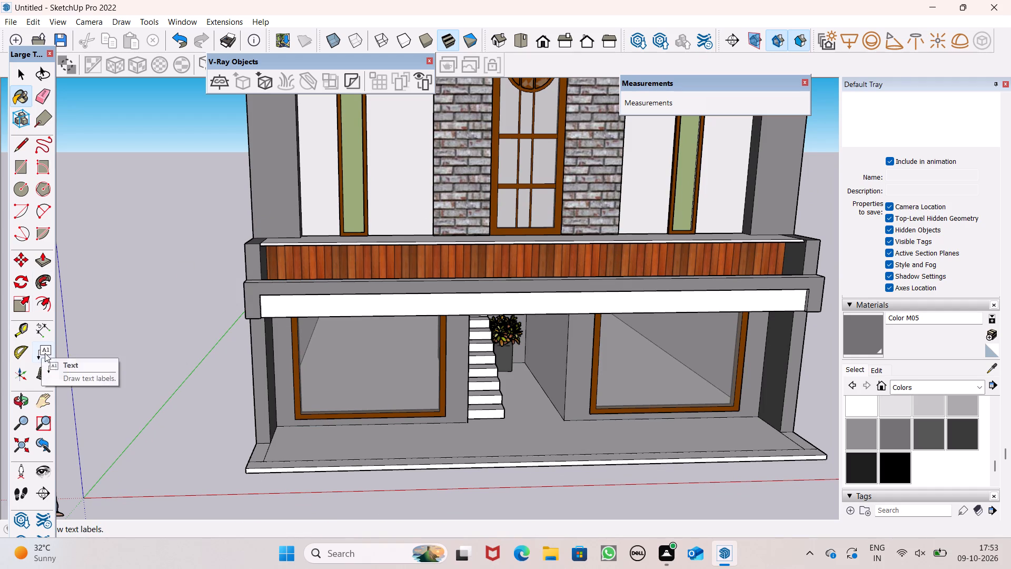
Create filled, extruded 3D text KRISHNA COMPLEX in Times New Roman, 2' high and 4" deep, and place it on the white fascia band.
click(43, 372)
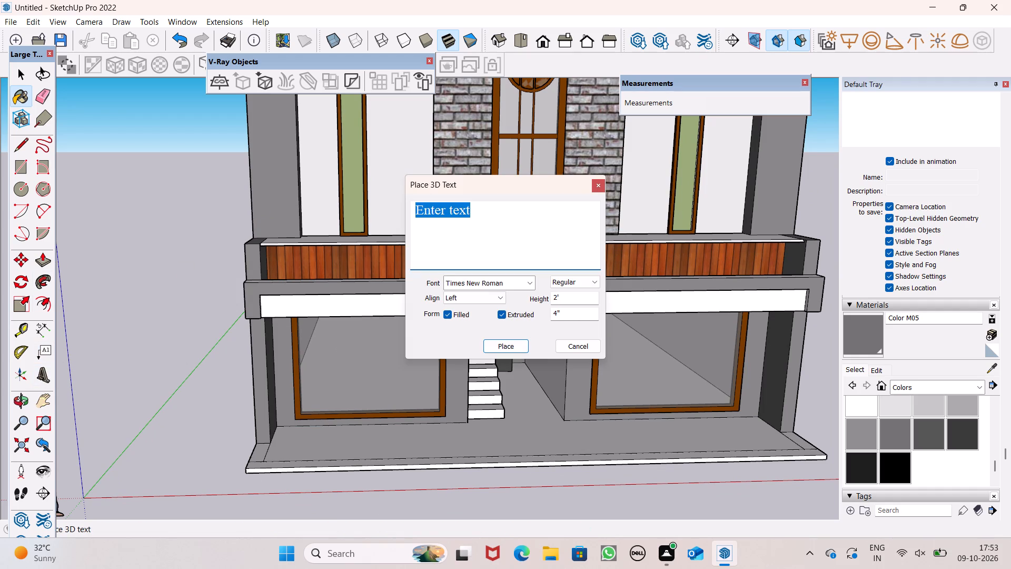
key(BackSpace)
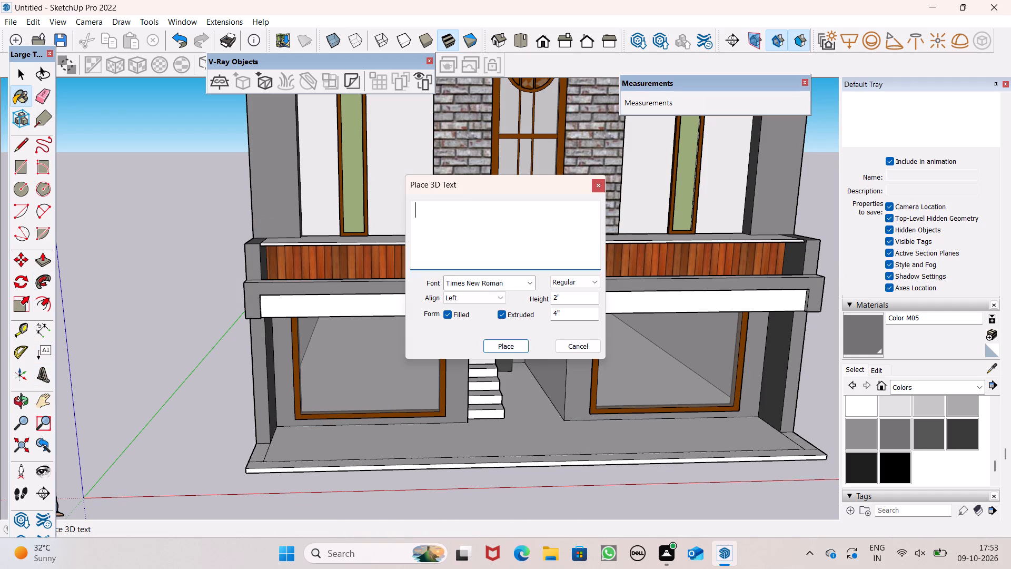
key(k)
key(r)
text(ISHNA)
key(space)
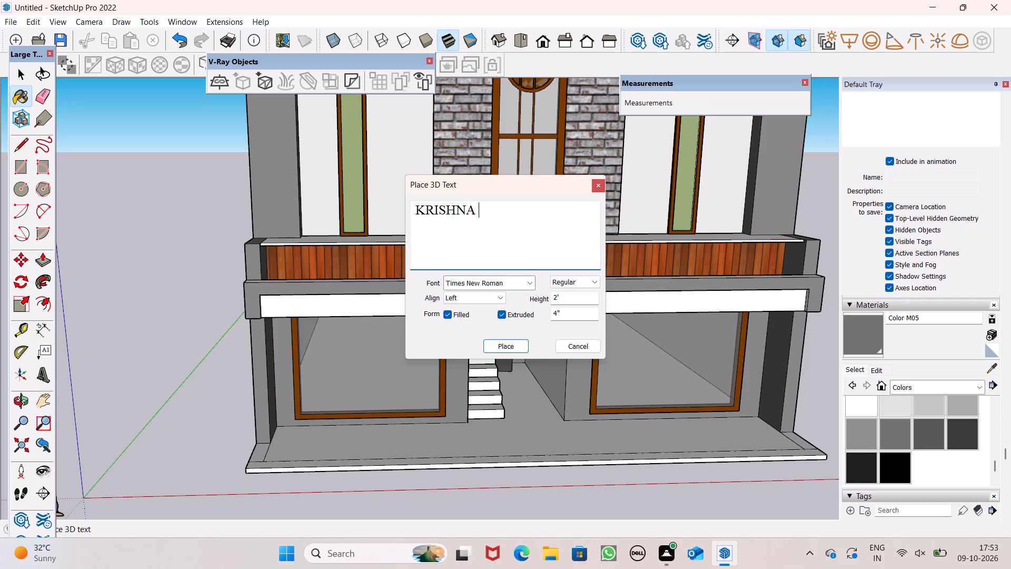
text(COMPLEX)
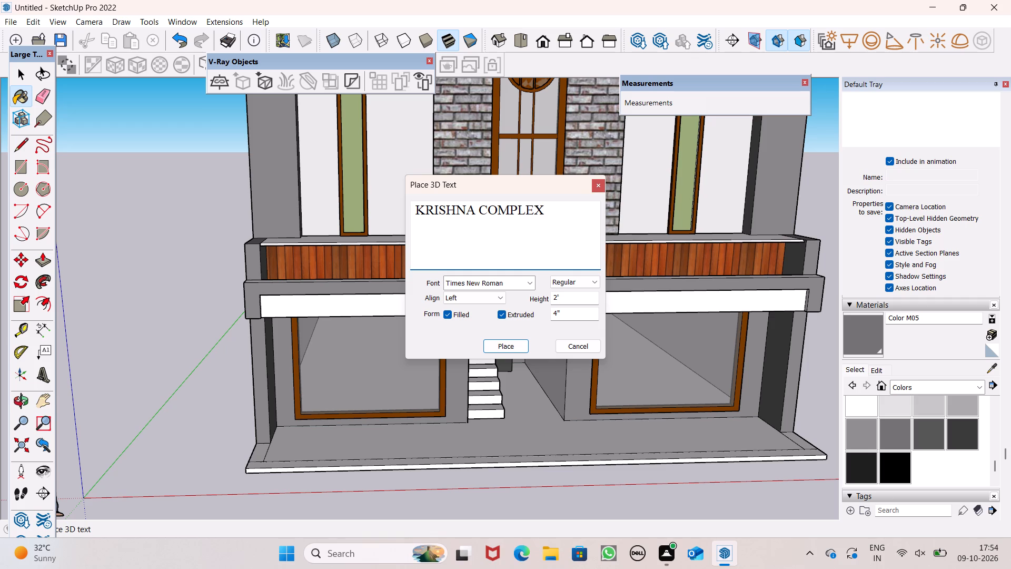
click(507, 351)
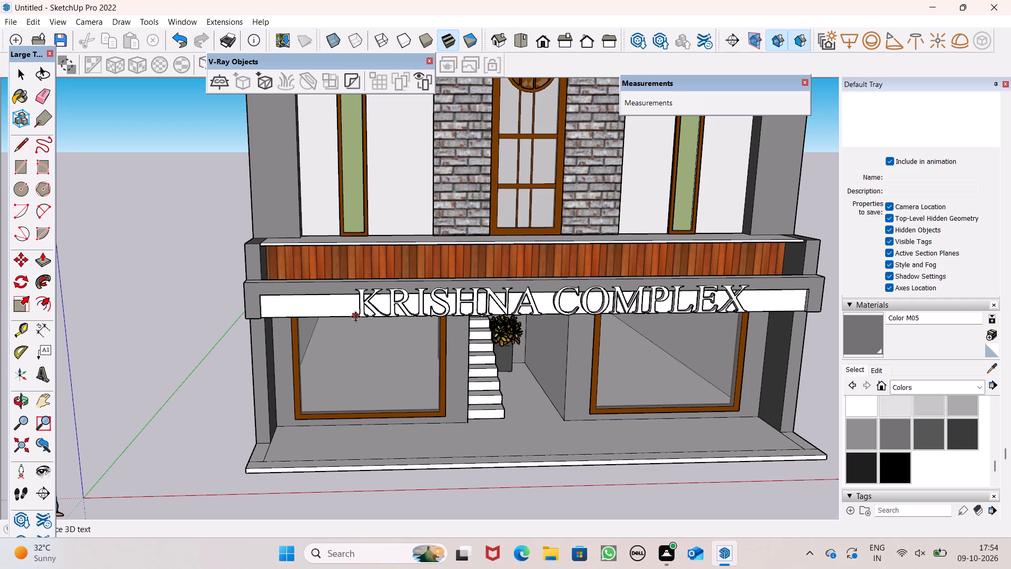
click(342, 315)
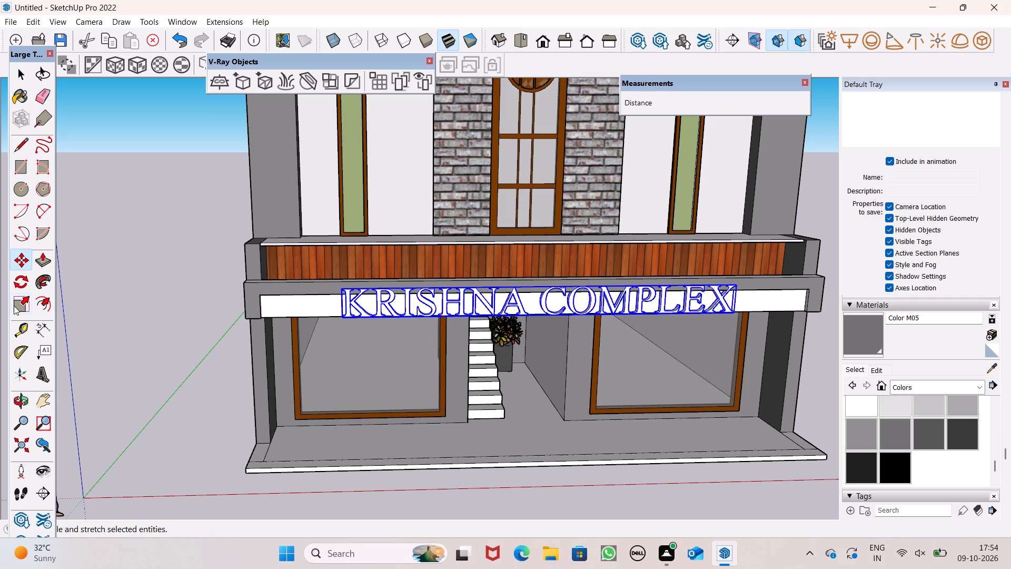
Shrink the KRISHNA COMPLEX text's width slightly along the red axis from its left end with the Scale tool.
click(14, 305)
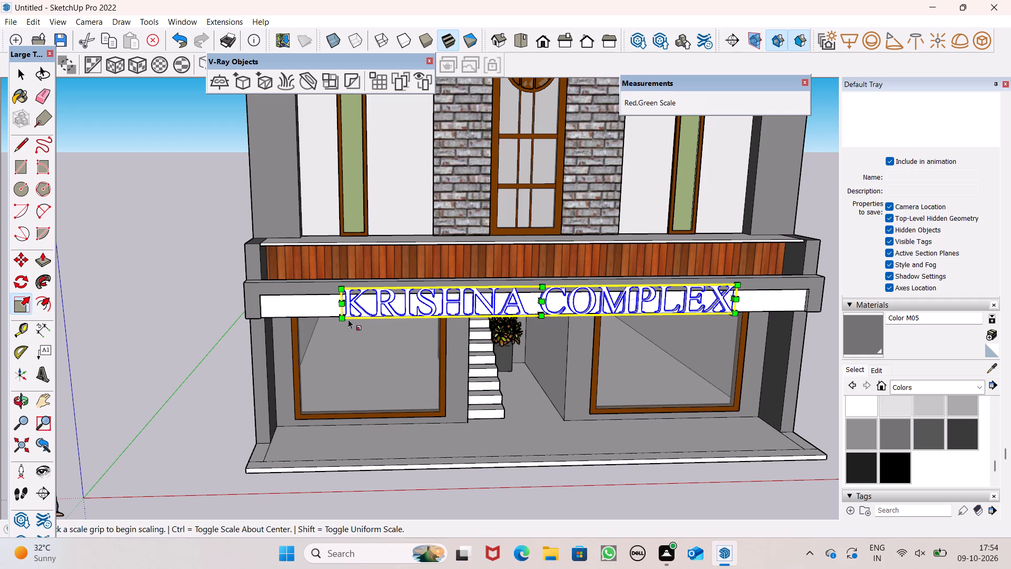
scroll(344, 317, up, 1)
middle_drag(351, 326, 516, 399)
scroll(54, 315, down, 4)
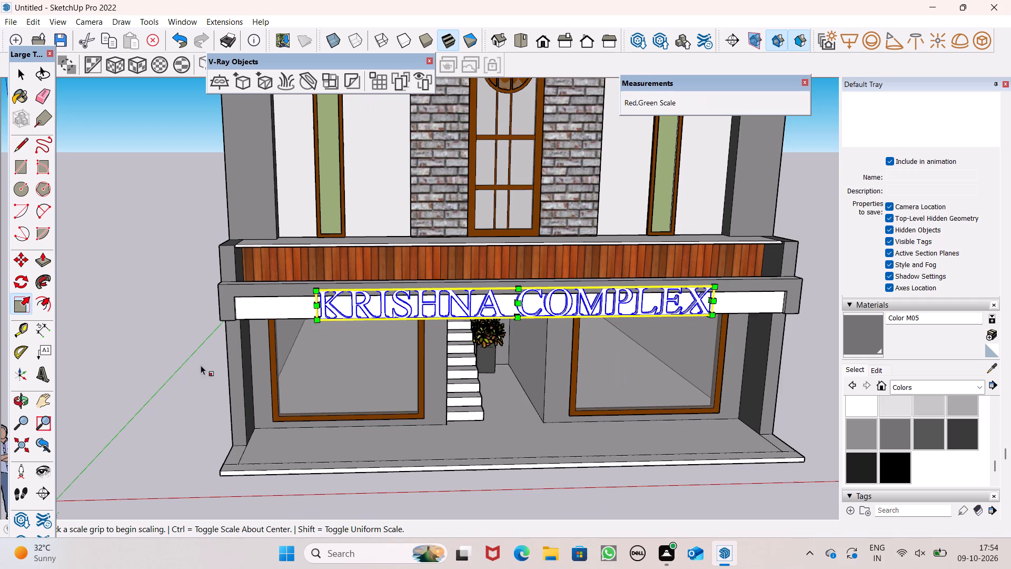
middle_drag(312, 414, 524, 467)
scroll(469, 311, up, 2)
scroll(469, 311, down, 1)
scroll(469, 311, up, 3)
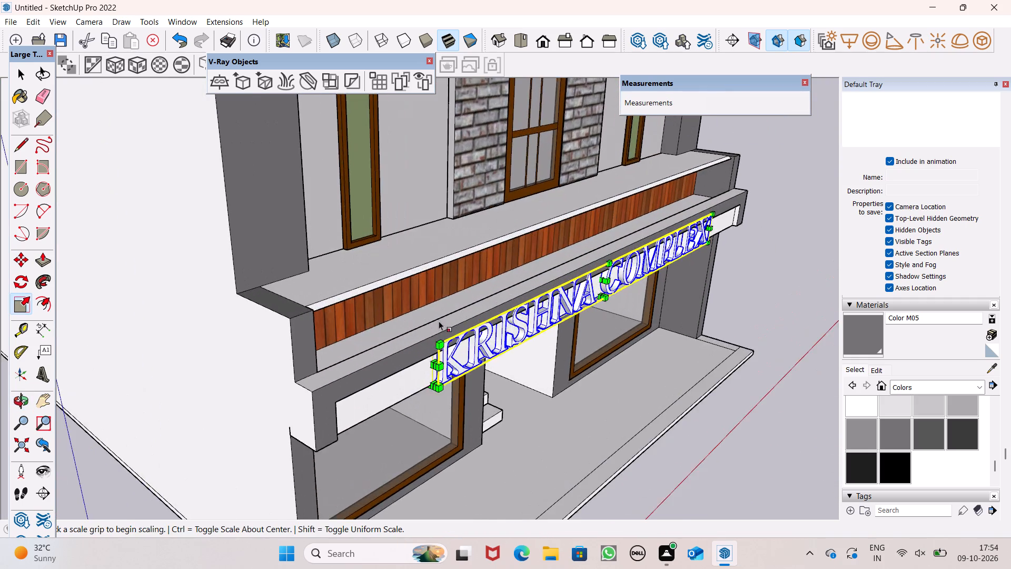
scroll(439, 321, up, 5)
scroll(433, 380, up, 7)
drag(457, 373, 474, 372)
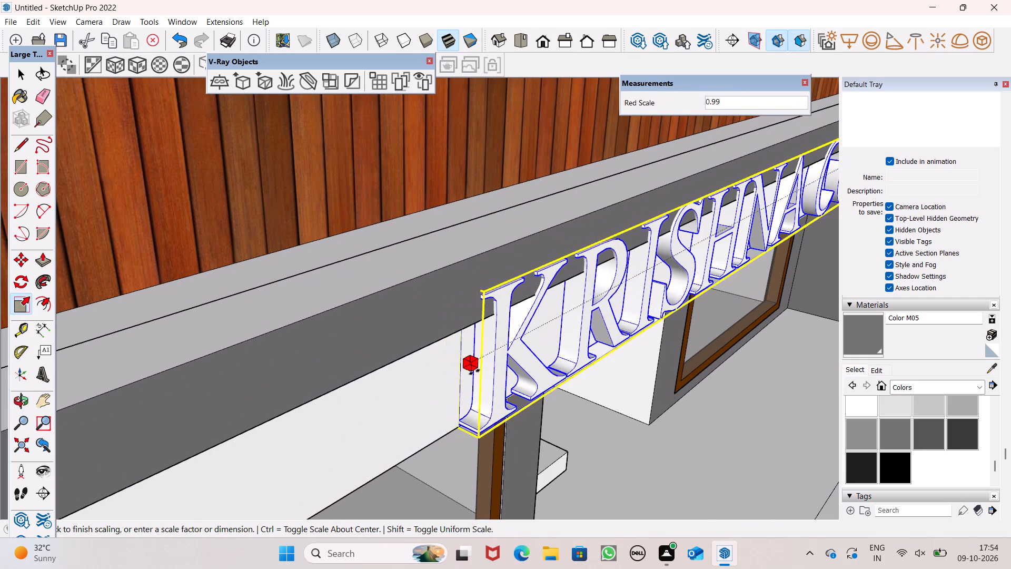
drag(474, 372, 593, 337)
scroll(441, 374, down, 5)
scroll(430, 380, up, 1)
scroll(429, 380, down, 1)
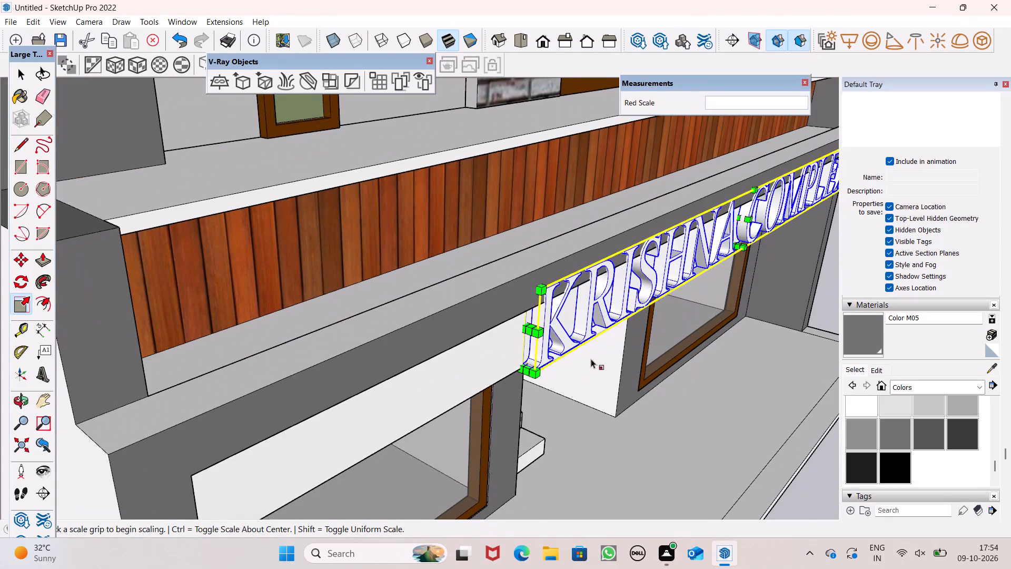
scroll(541, 370, down, 2)
scroll(506, 380, up, 1)
scroll(503, 380, down, 3)
middle_drag(588, 374, 398, 392)
middle_drag(564, 330, 573, 364)
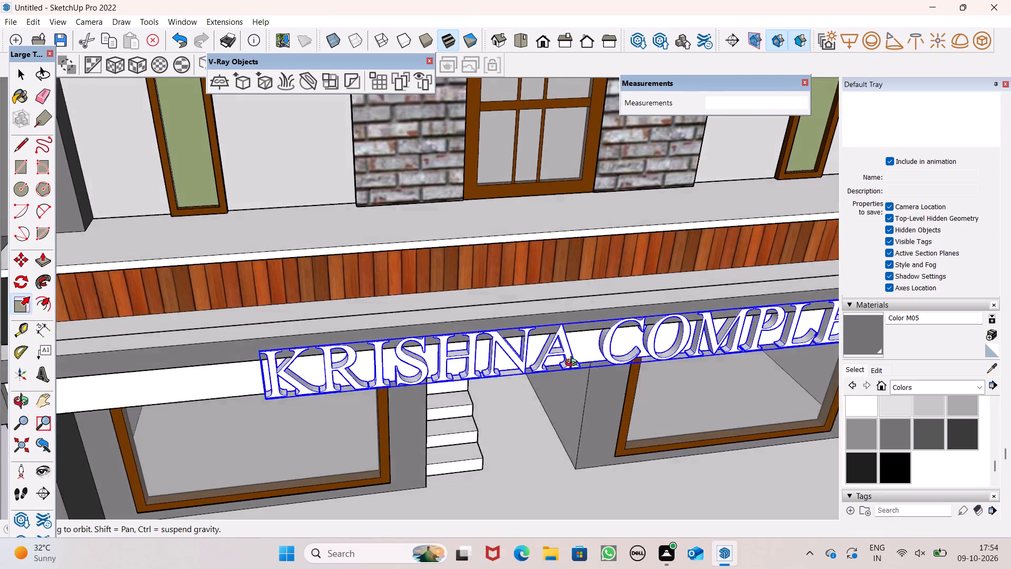
middle_drag(573, 364, 562, 402)
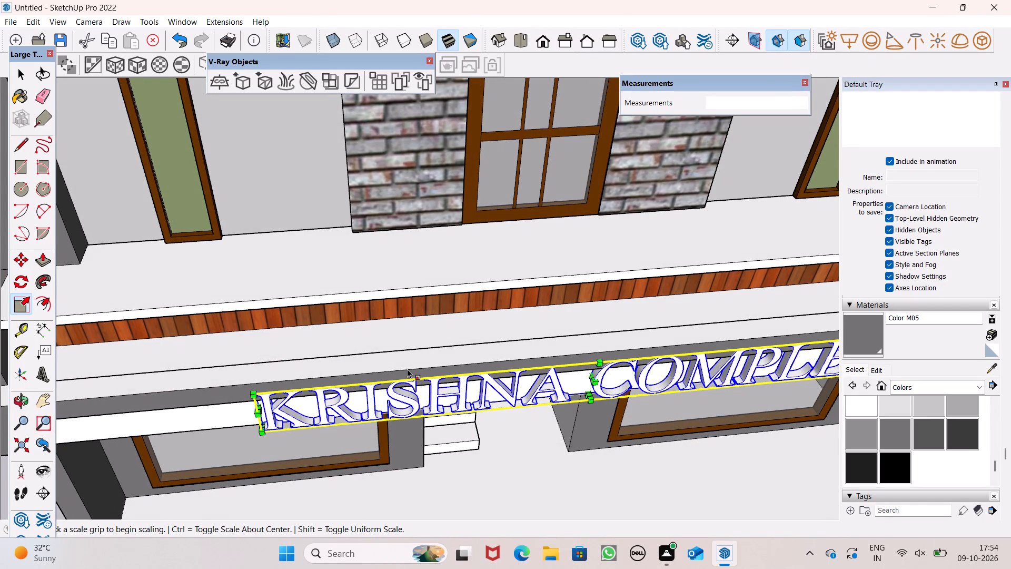
Move the KRISHNA COMPLEX text about 3' 4 3/4" down, clear of the white fascia band.
key(space)
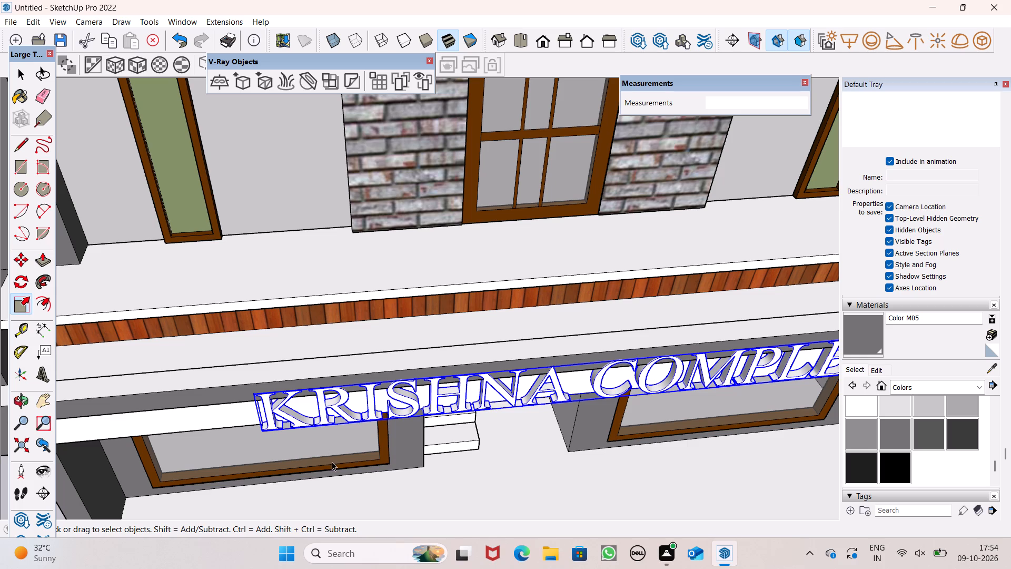
key(m)
key(Return)
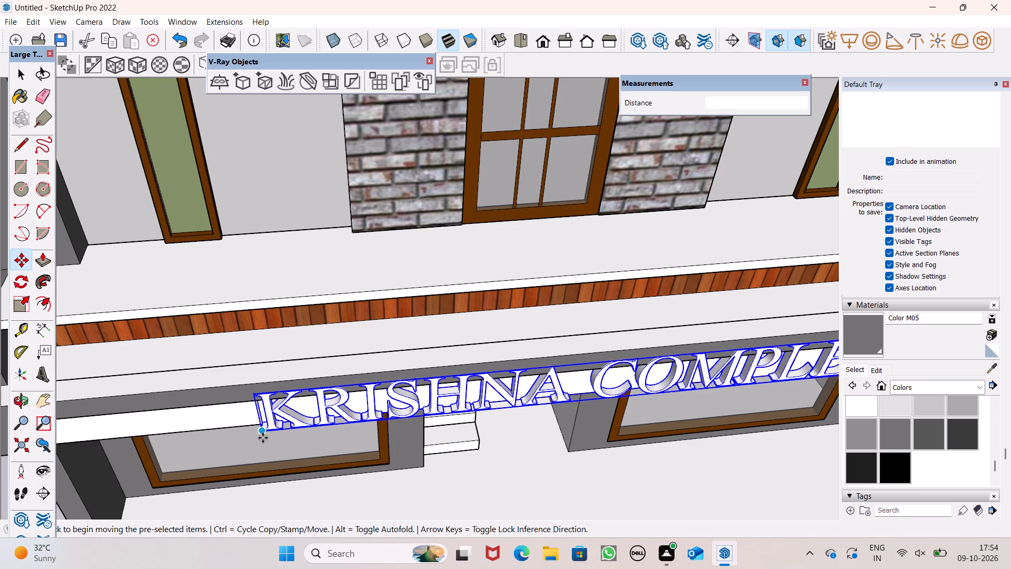
drag(262, 437, 263, 487)
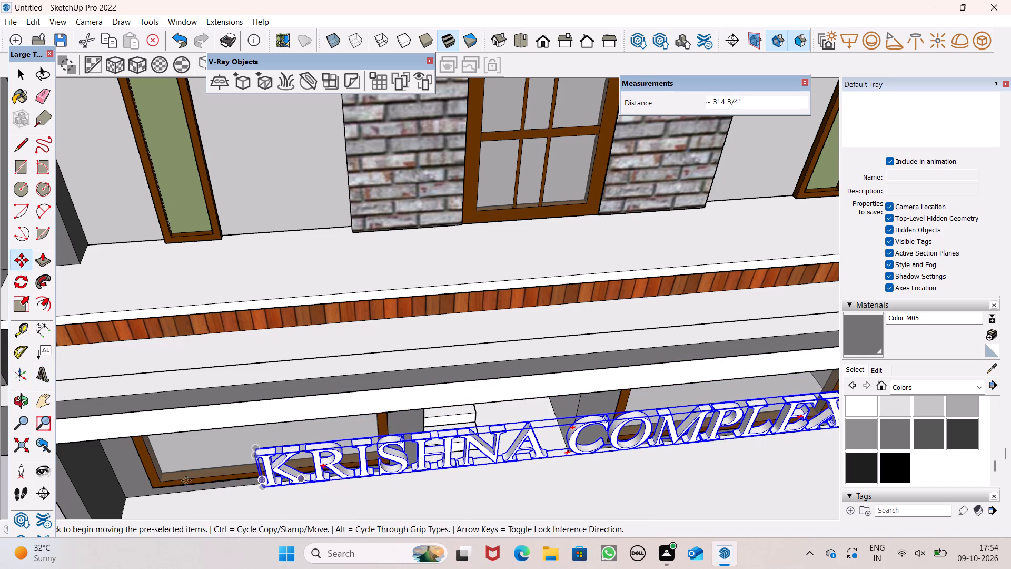
Shrink the KRISHNA COMPLEX text's height along its green axis with the Scale tool so it can fit the fascia band.
click(17, 309)
scroll(517, 513, up, 2)
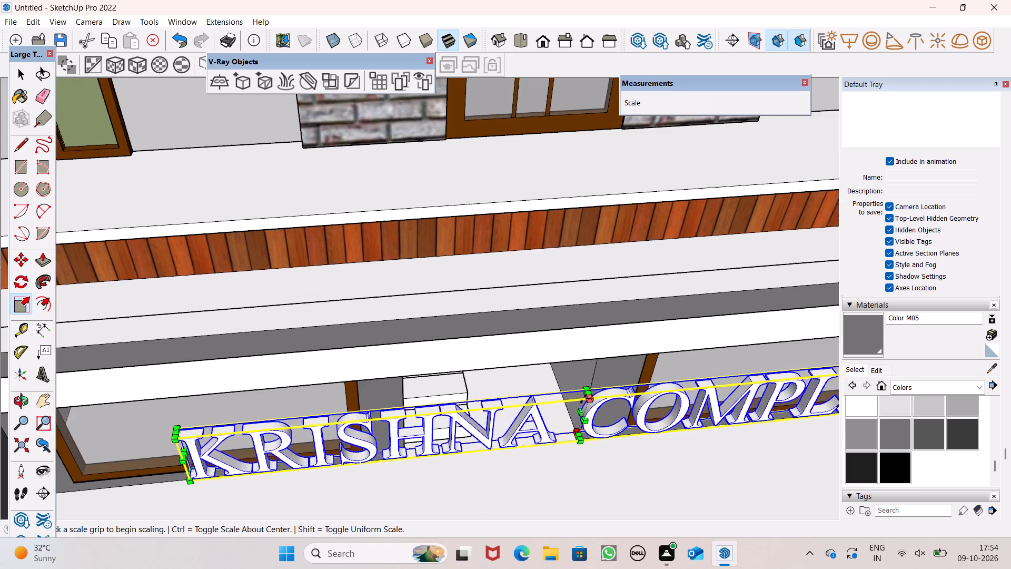
scroll(589, 379, up, 7)
drag(586, 430, 586, 429)
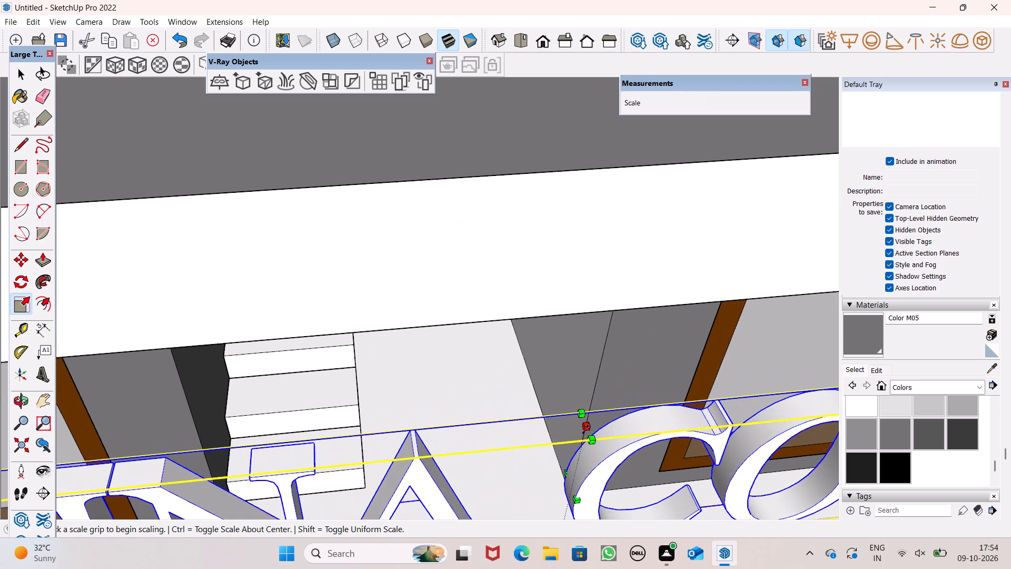
drag(586, 429, 579, 483)
Deepen the KRISHNA COMPLEX letters by a factor of about 1.82 along their blue axis with the Scale tool.
scroll(565, 371, down, 5)
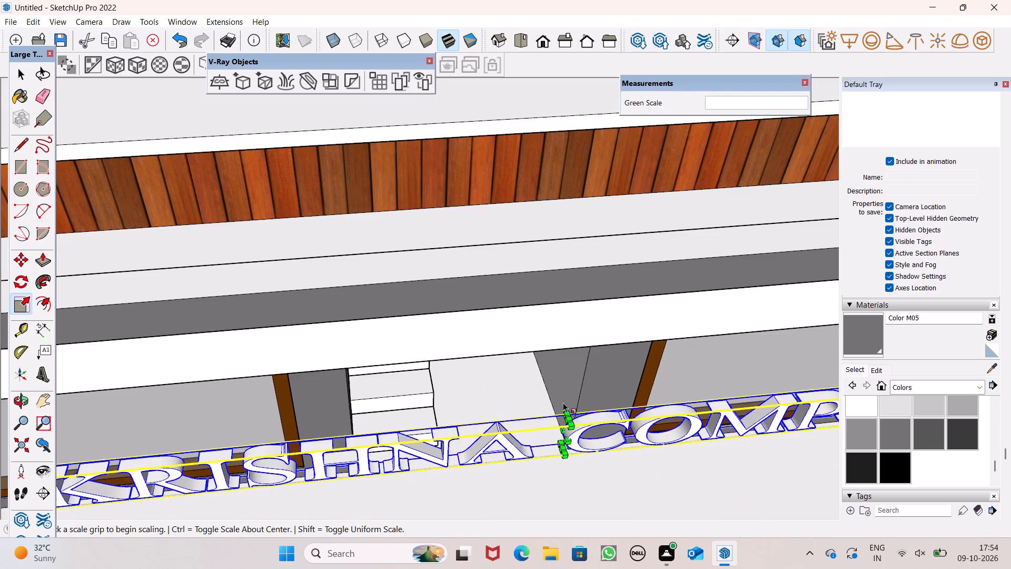
middle_drag(563, 403, 610, 341)
scroll(615, 367, up, 4)
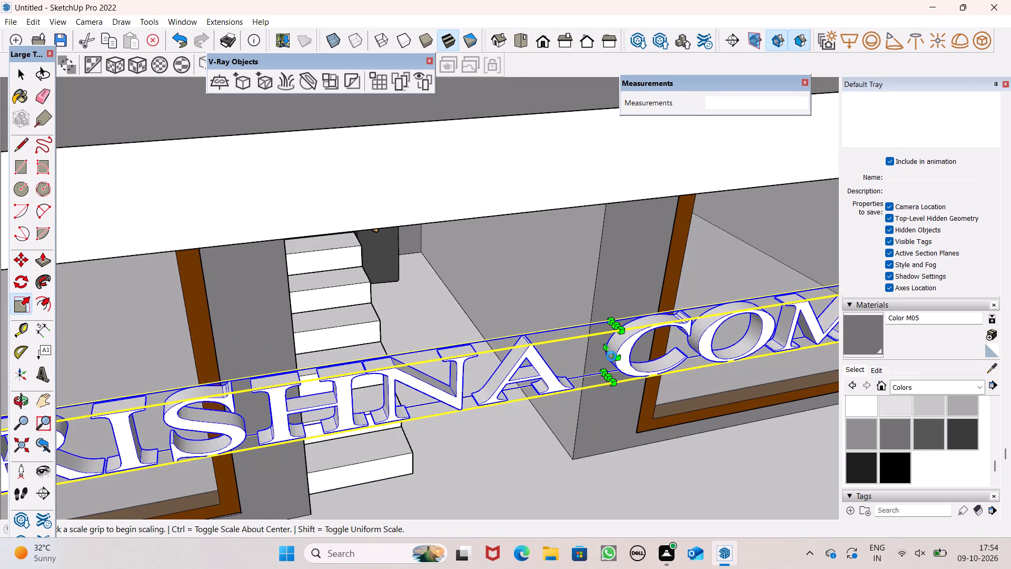
drag(618, 358, 628, 362)
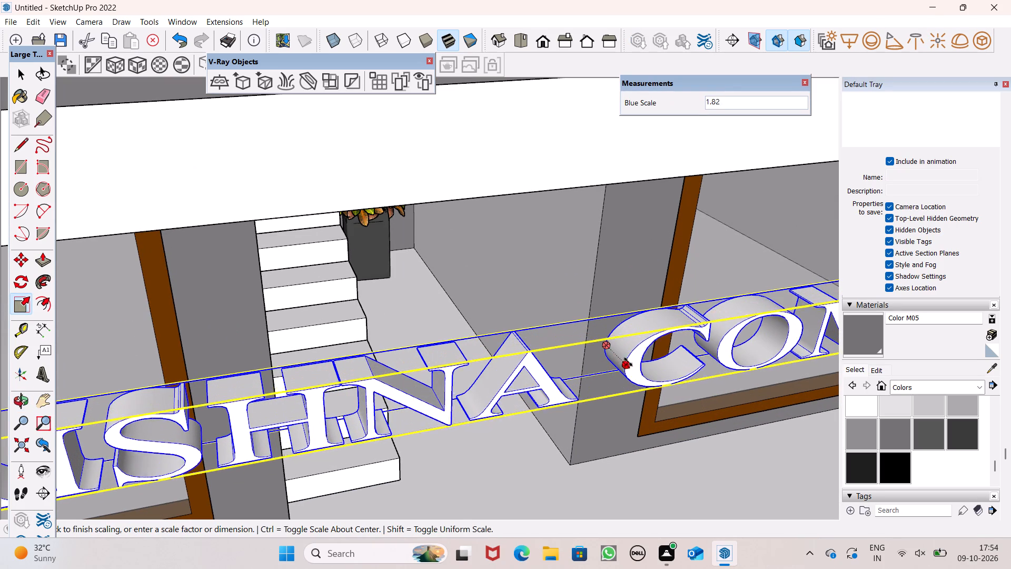
drag(628, 362, 628, 361)
key(space)
Move the KRISHNA COMPLEX text back up onto the white fascia band above the shop windows.
scroll(531, 355, down, 6)
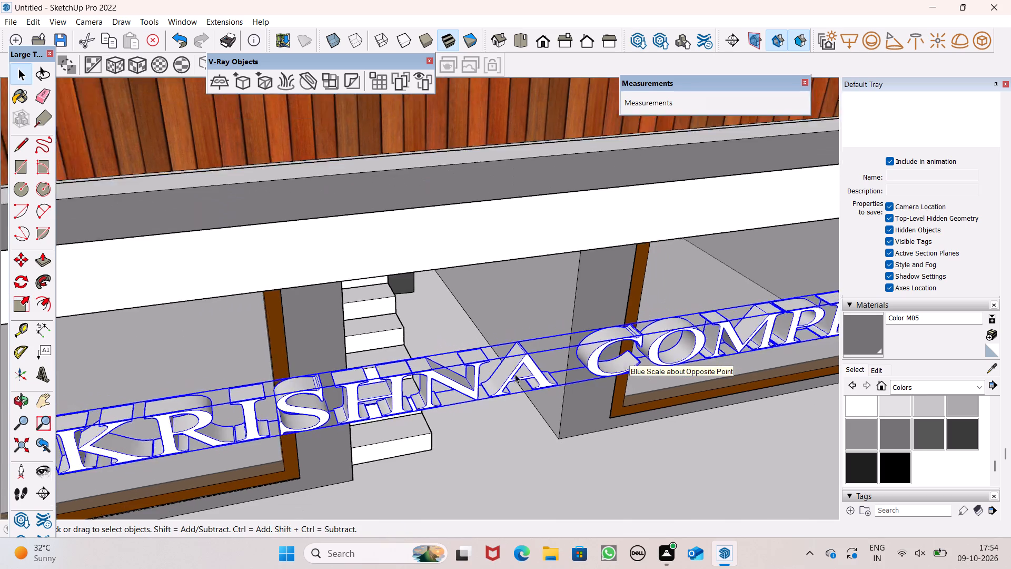
scroll(515, 374, down, 8)
key(m)
key(Return)
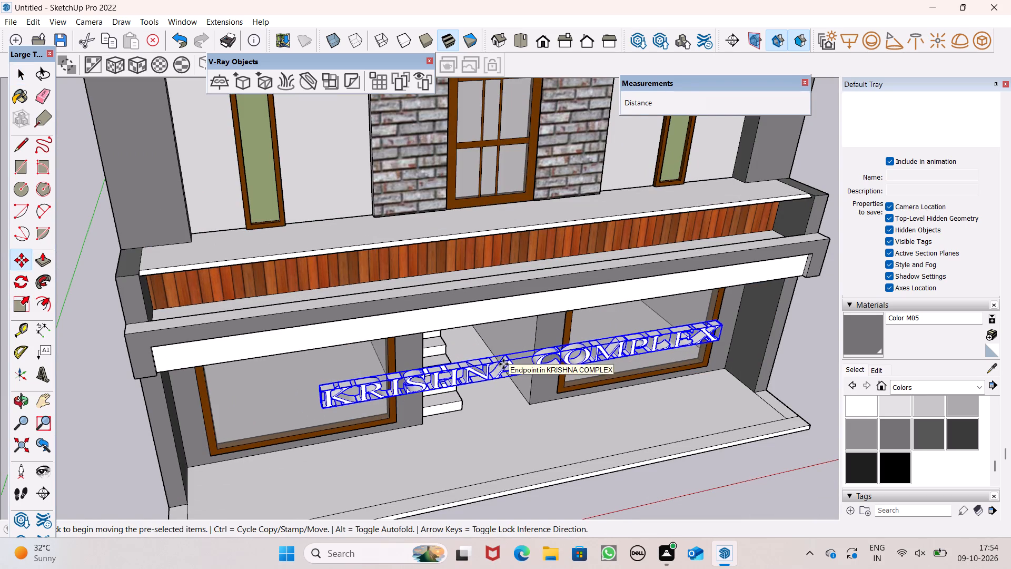
drag(326, 412, 300, 360)
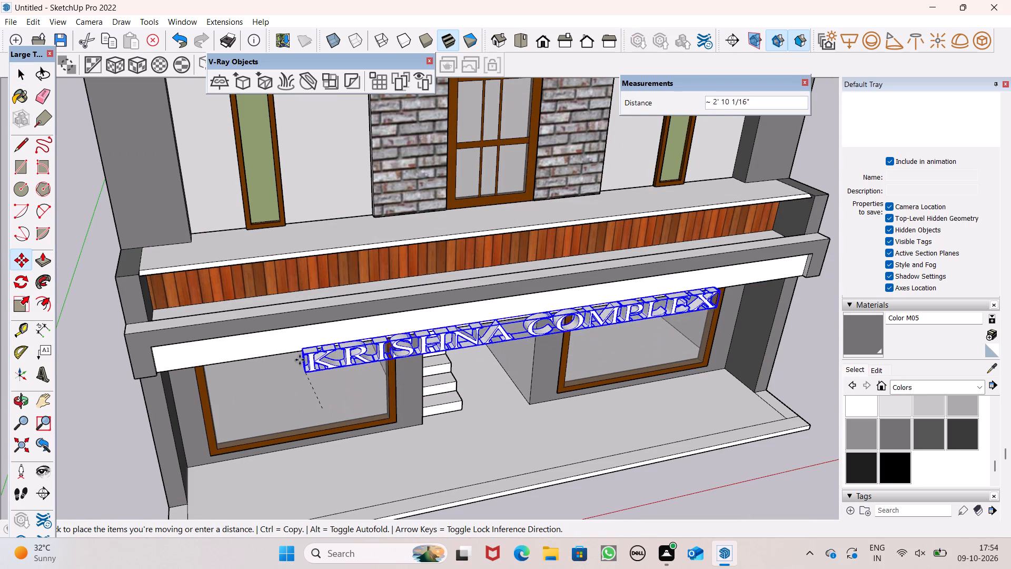
drag(300, 360, 293, 353)
Examine the KRISHNA COMPLEX sign's depth and its seating on the fascia from the end, the front and an angle.
middle_drag(371, 359, 412, 230)
scroll(412, 239, up, 1)
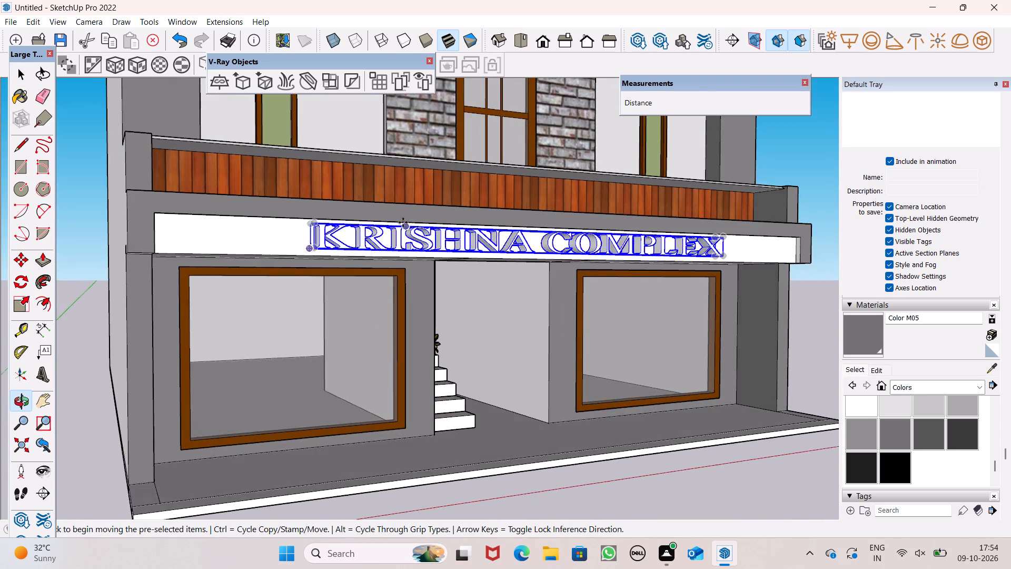
scroll(352, 214, up, 6)
middle_drag(326, 289, 497, 357)
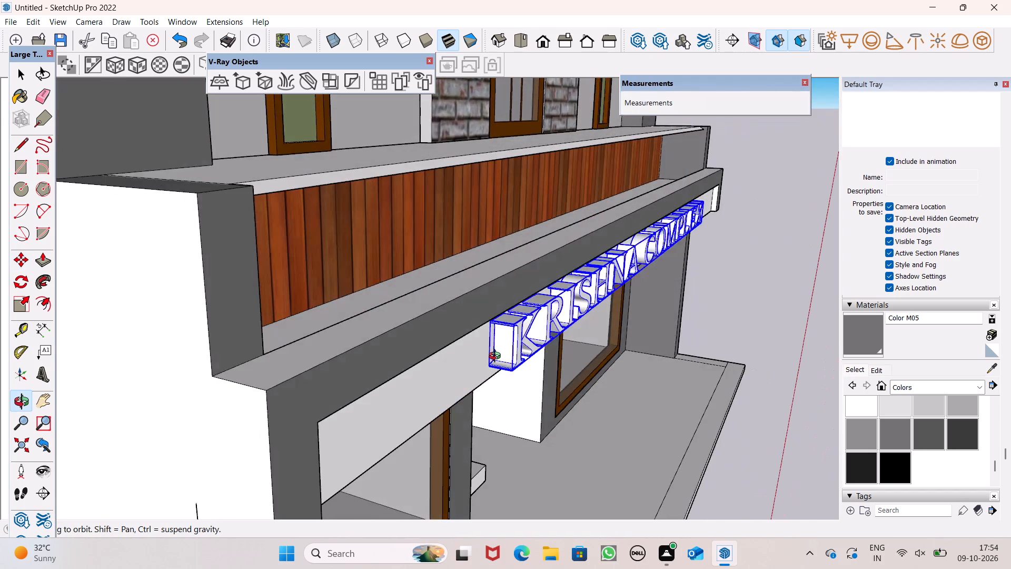
middle_drag(497, 357, 526, 352)
scroll(531, 357, up, 9)
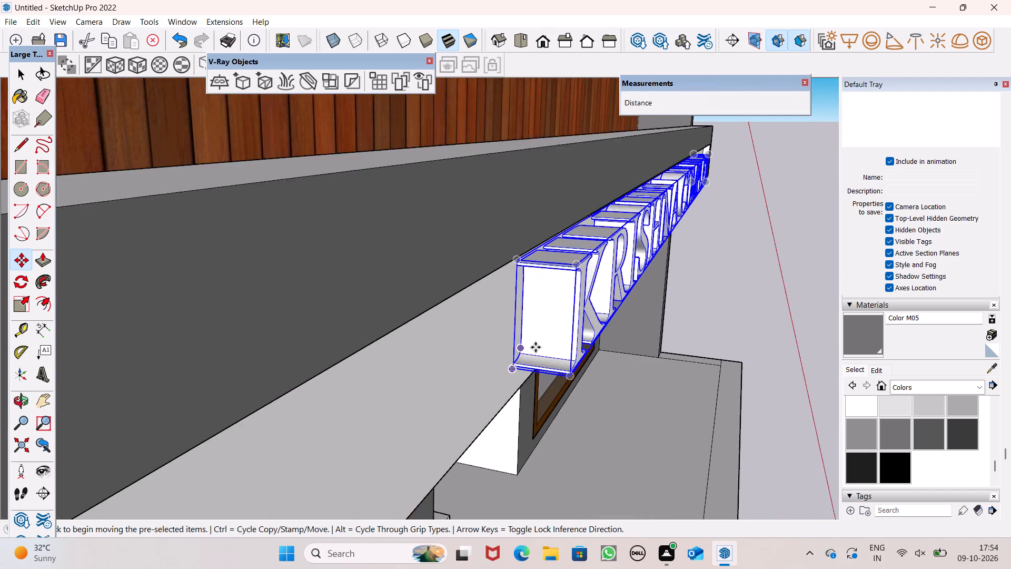
scroll(536, 346, up, 5)
key(space)
scroll(568, 349, down, 3)
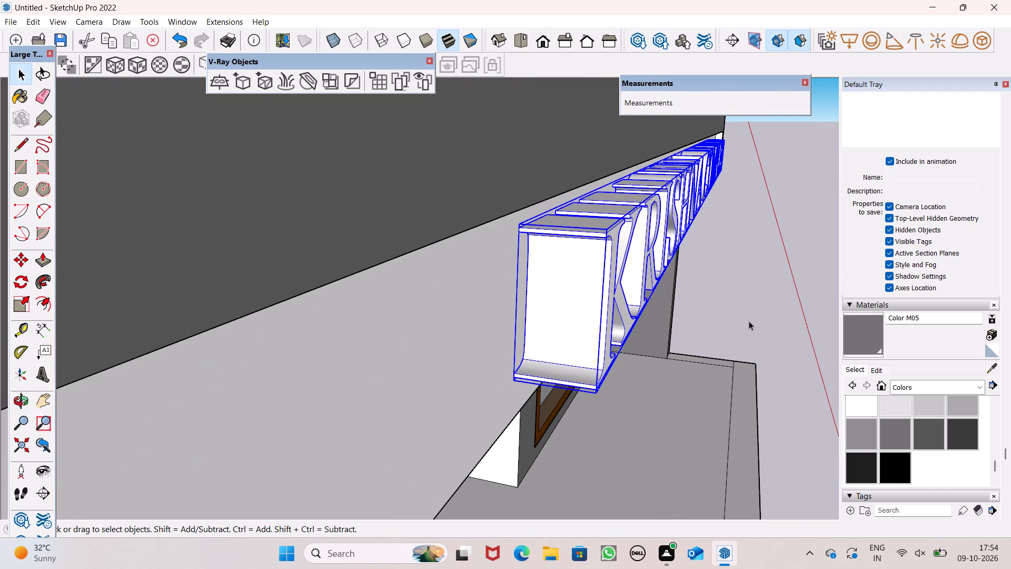
click(749, 315)
scroll(696, 328, down, 5)
middle_drag(675, 347, 467, 344)
scroll(477, 268, down, 4)
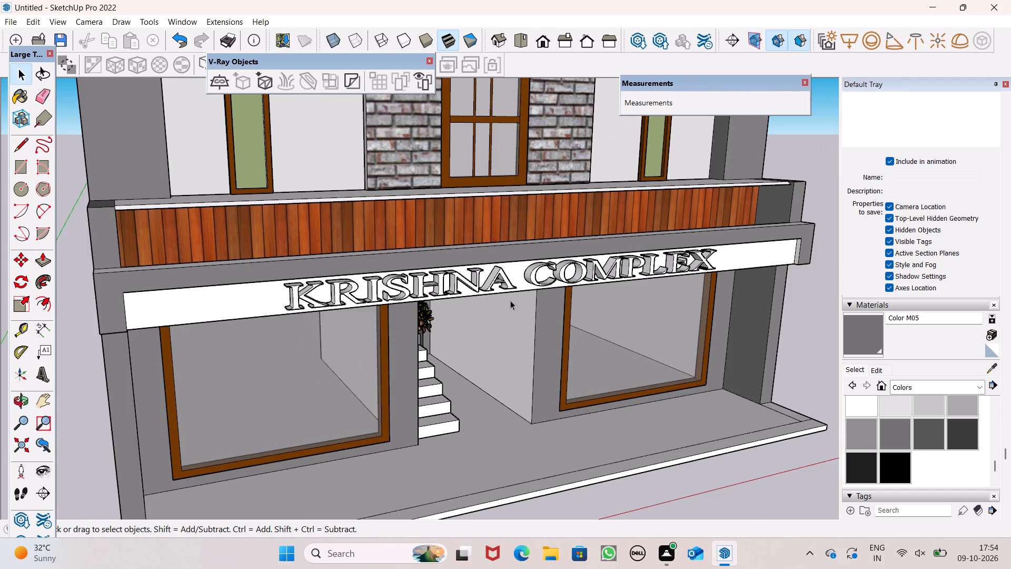
middle_drag(368, 300, 457, 311)
scroll(411, 315, up, 5)
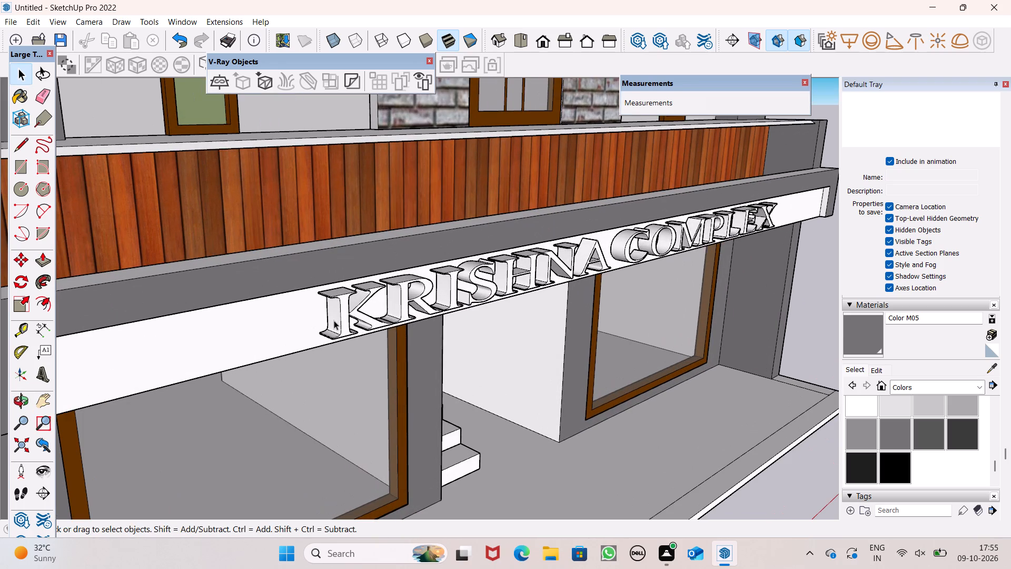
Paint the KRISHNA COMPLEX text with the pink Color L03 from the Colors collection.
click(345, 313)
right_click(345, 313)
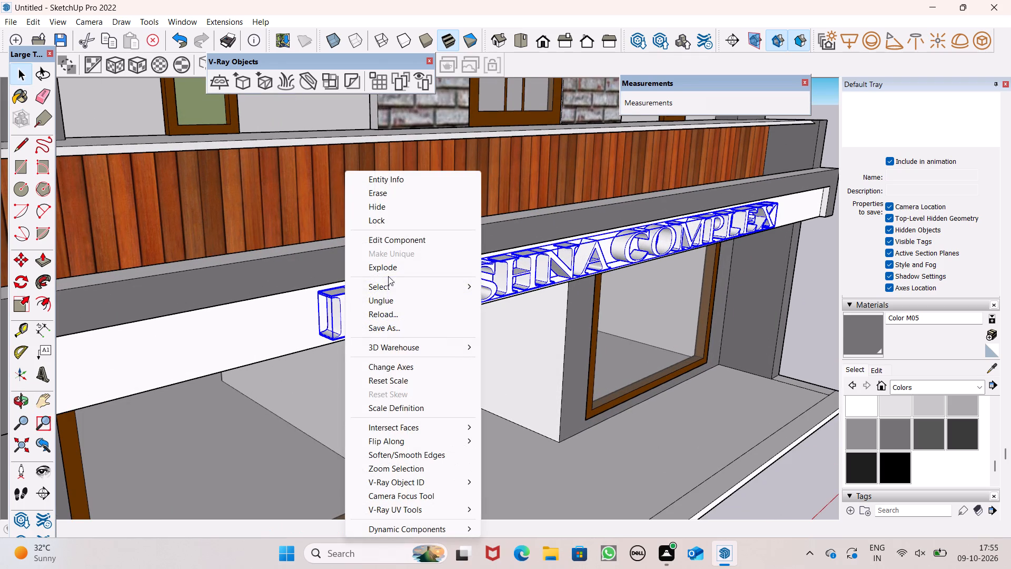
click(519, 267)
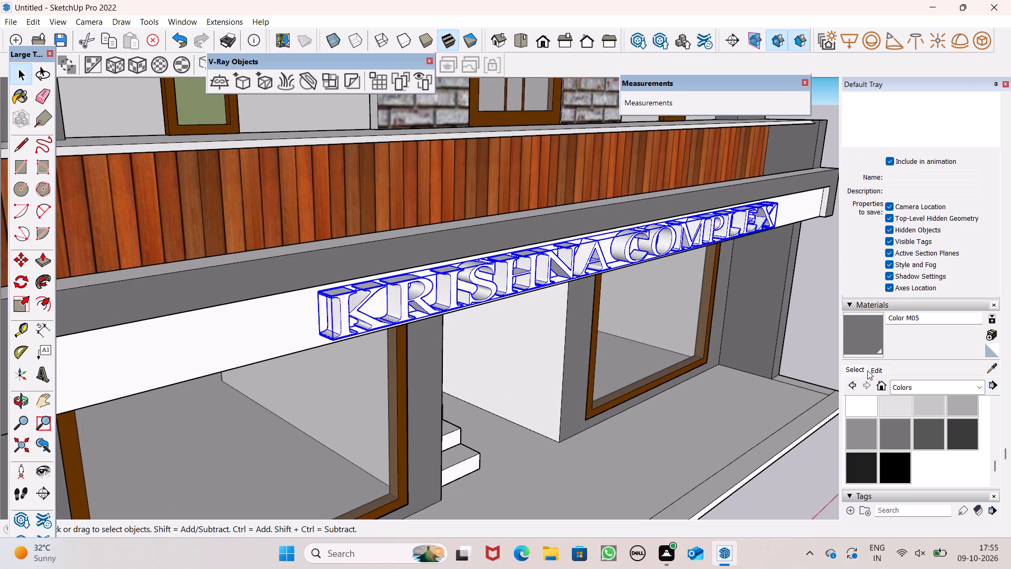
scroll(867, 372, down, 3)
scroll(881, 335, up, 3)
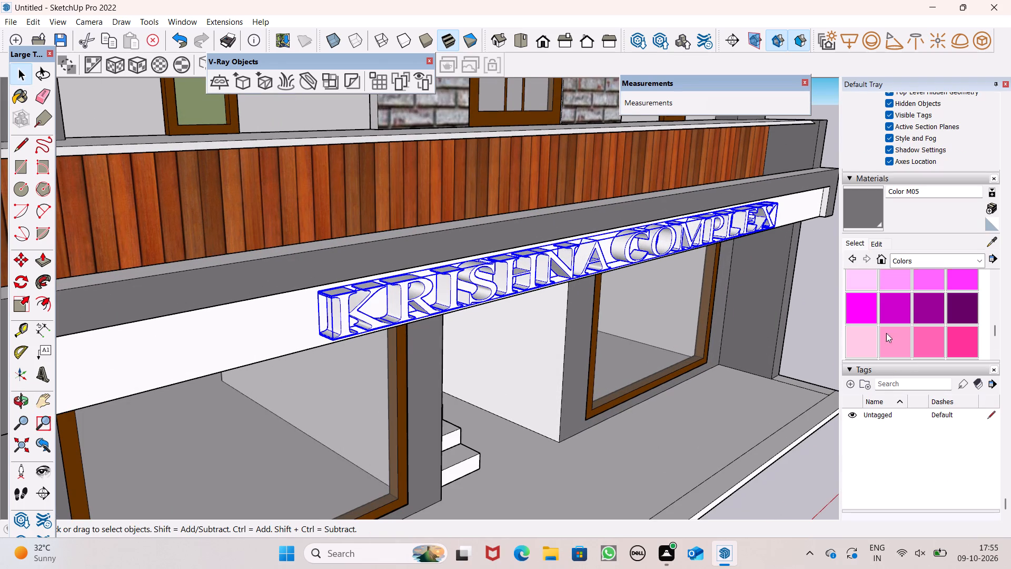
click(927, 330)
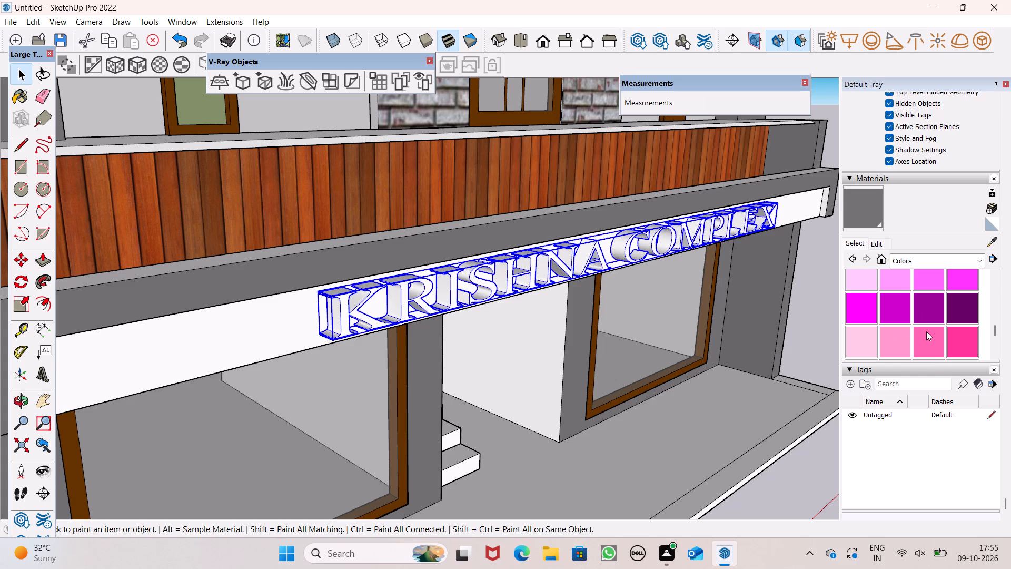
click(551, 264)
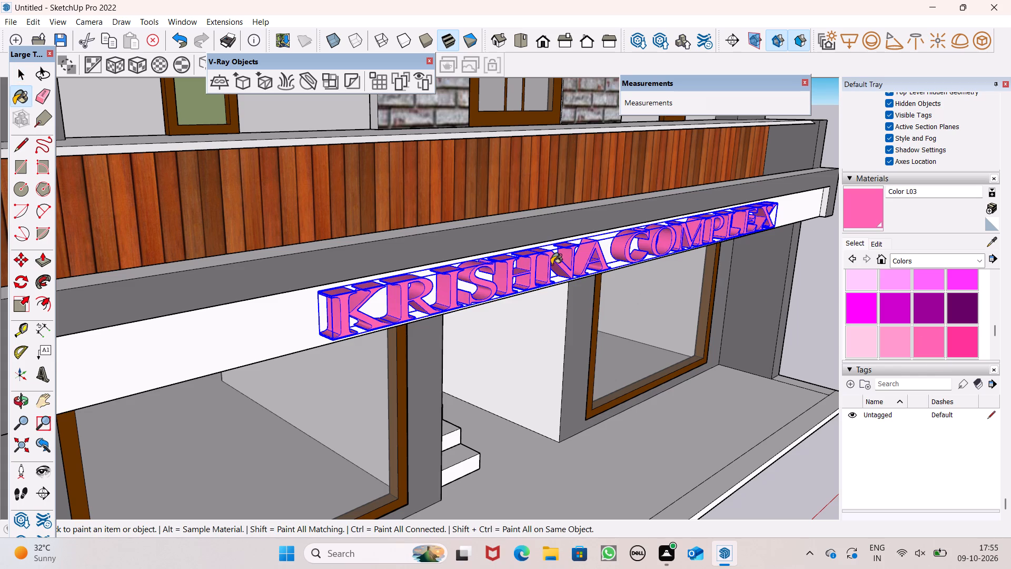
Paint the KRISHNA COMPLEX text with the dark yellow Color E06 and deselect it.
scroll(481, 312, down, 4)
middle_drag(484, 322, 316, 320)
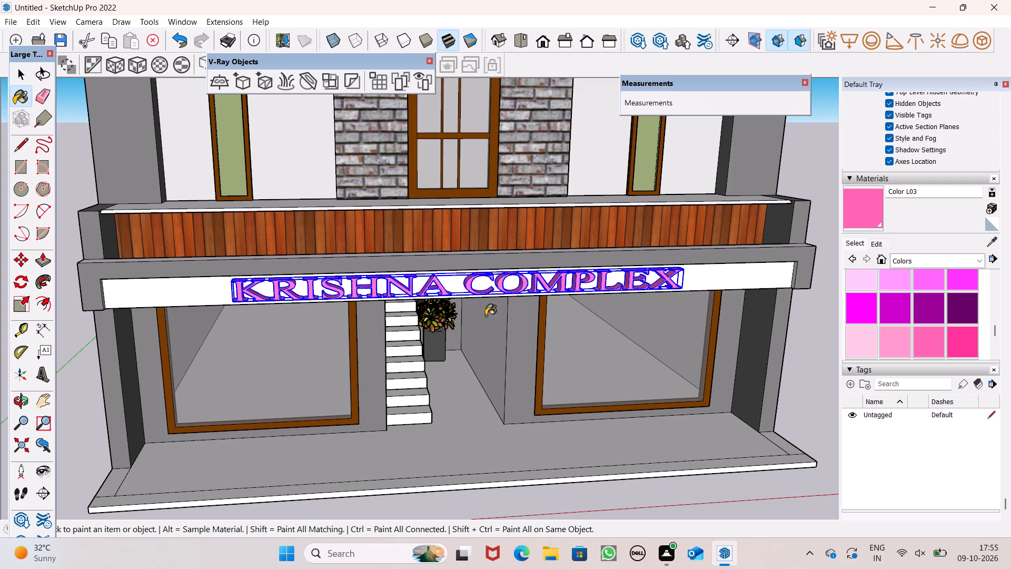
scroll(889, 331, down, 2)
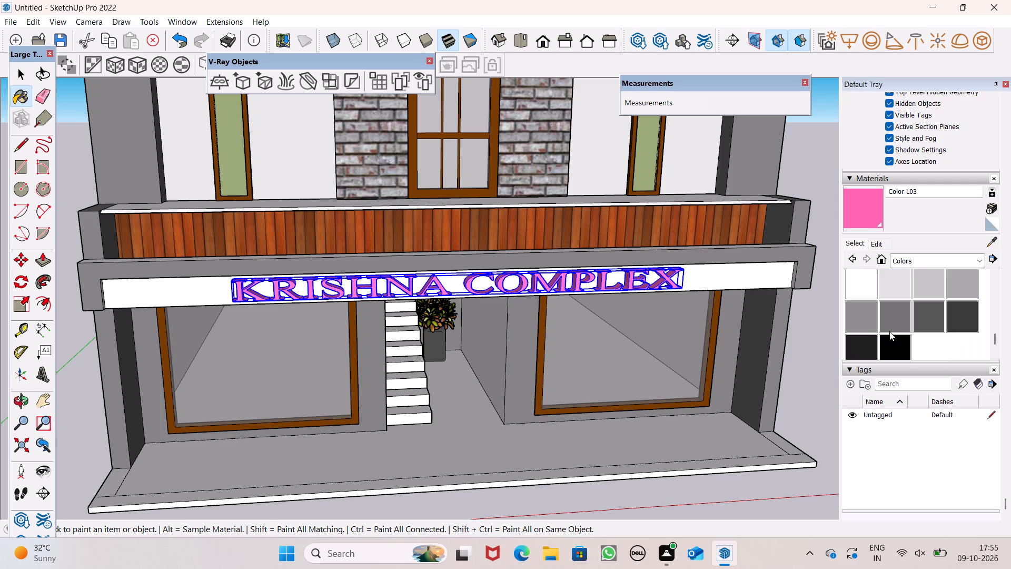
scroll(890, 329, down, 1)
scroll(891, 328, up, 8)
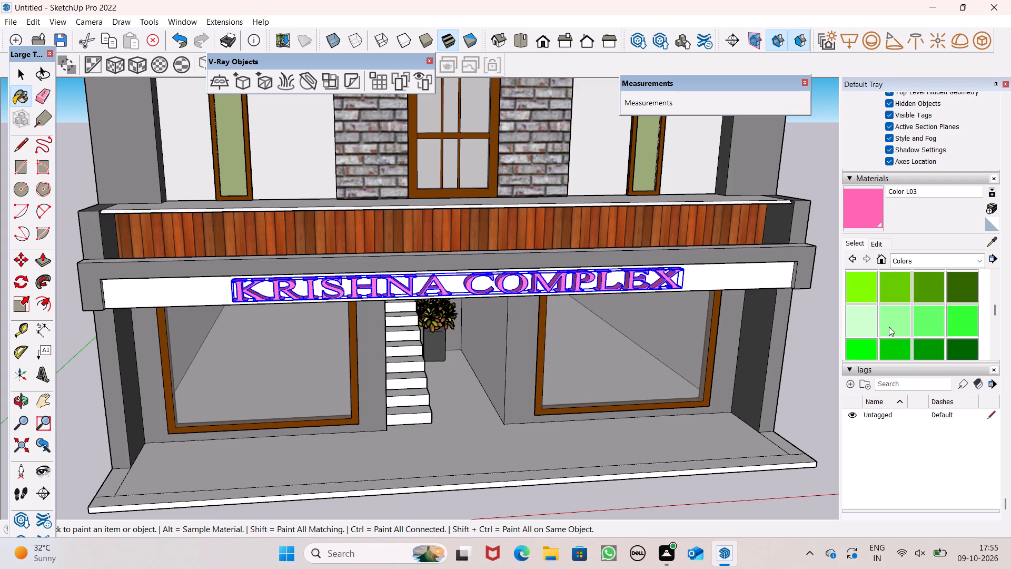
scroll(888, 327, up, 1)
click(901, 289)
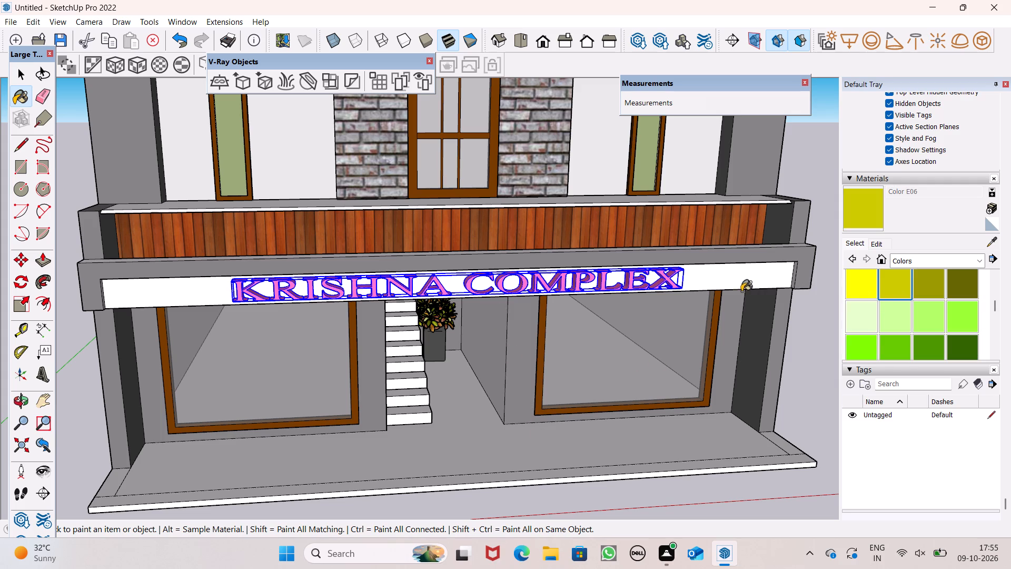
click(573, 282)
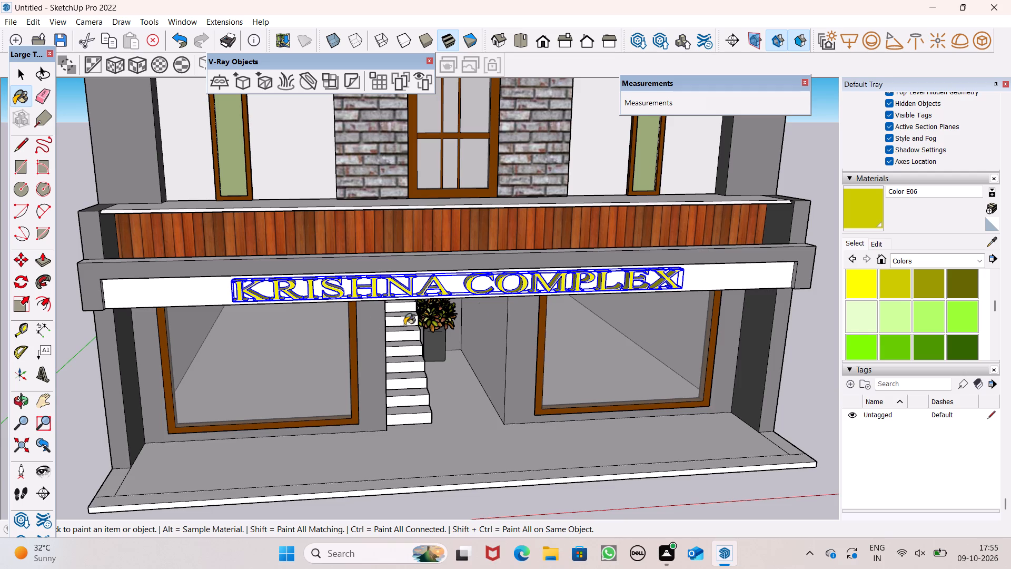
scroll(249, 354, down, 5)
key(space)
click(620, 375)
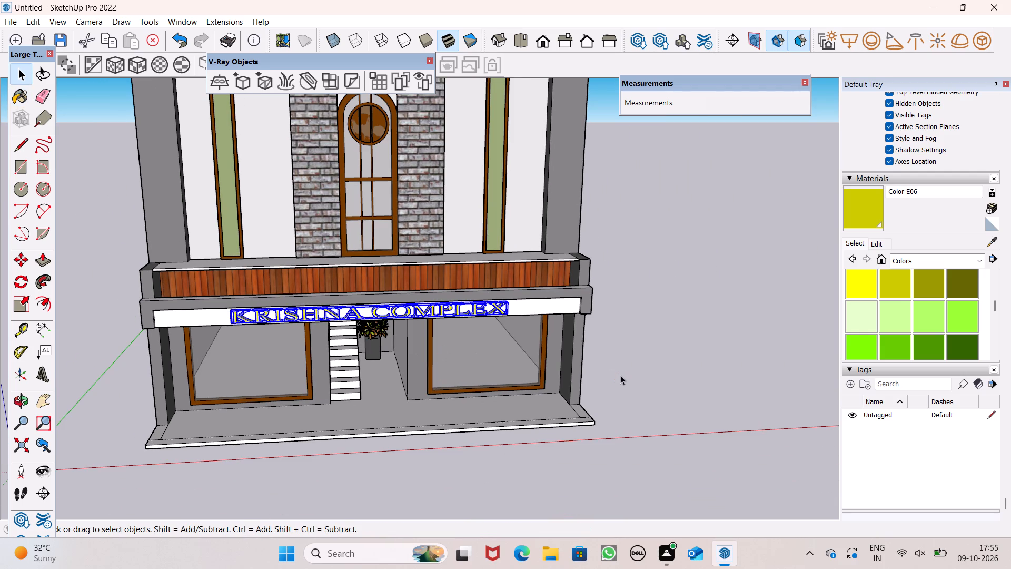
Examine the yellow sign and the whole front facade from near and far.
scroll(453, 320, up, 2)
scroll(599, 253, down, 4)
middle_drag(607, 280, 608, 283)
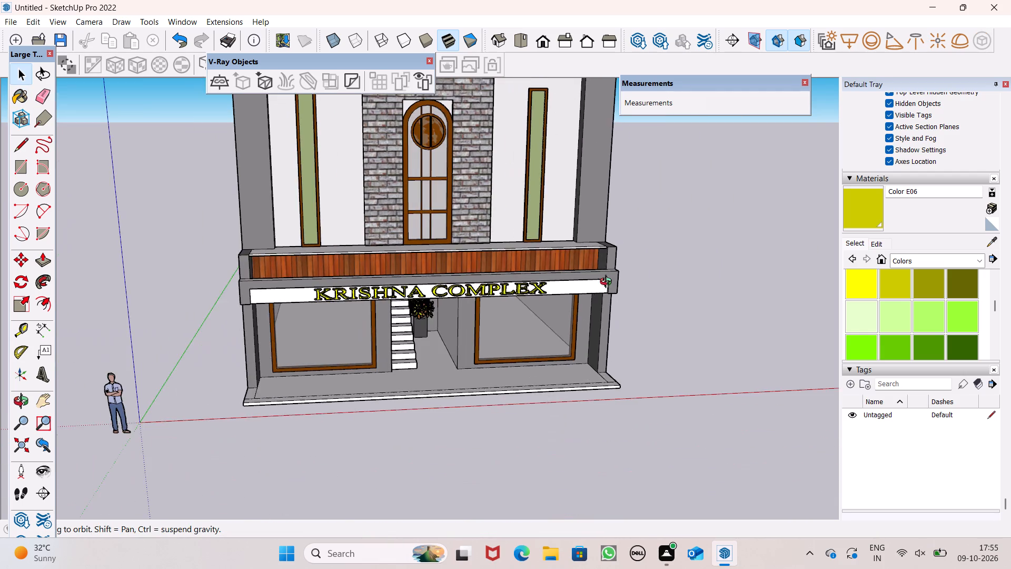
middle_drag(608, 283, 618, 279)
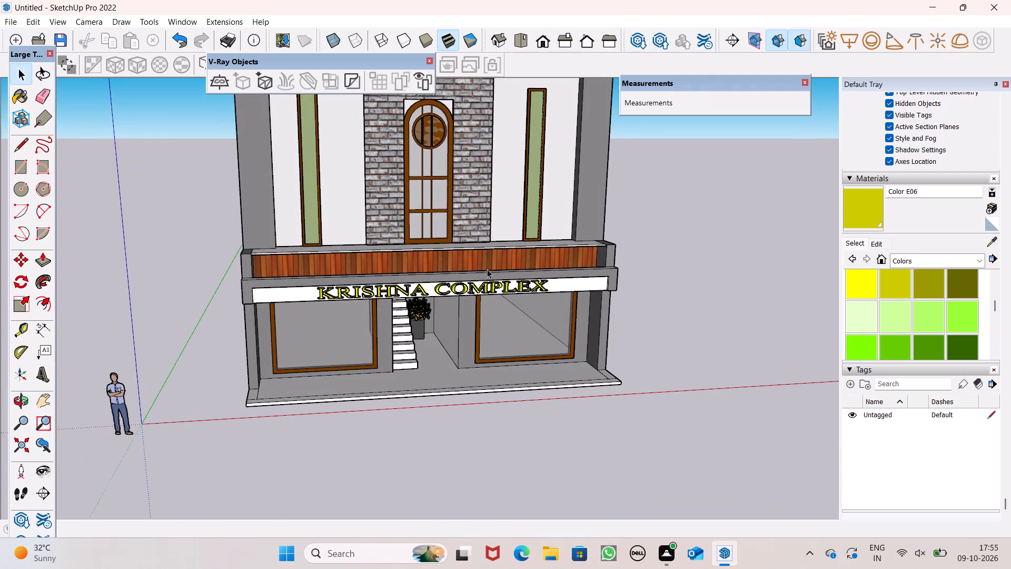
scroll(470, 263, down, 3)
scroll(442, 209, up, 6)
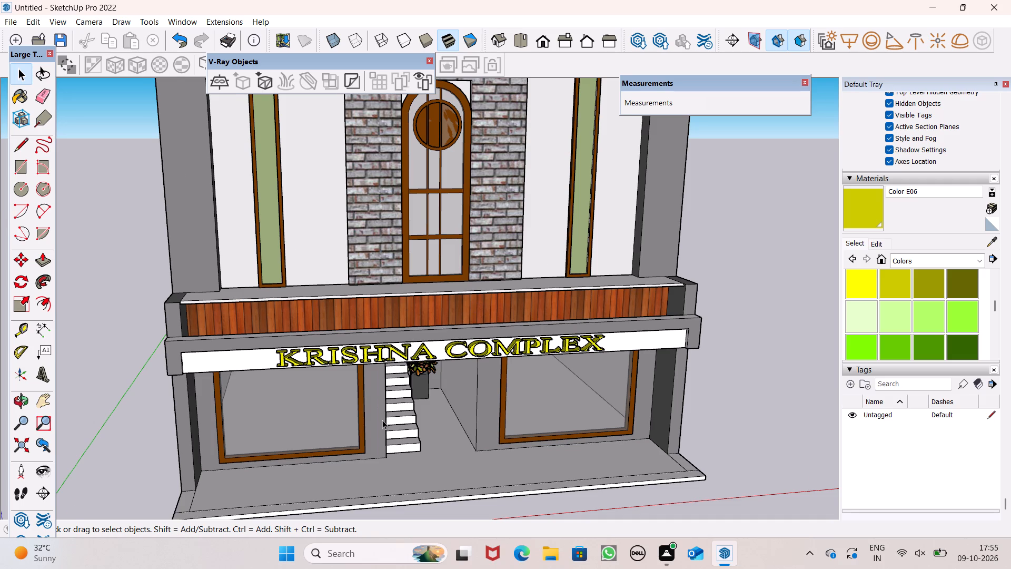
scroll(382, 420, down, 5)
middle_drag(442, 454, 408, 485)
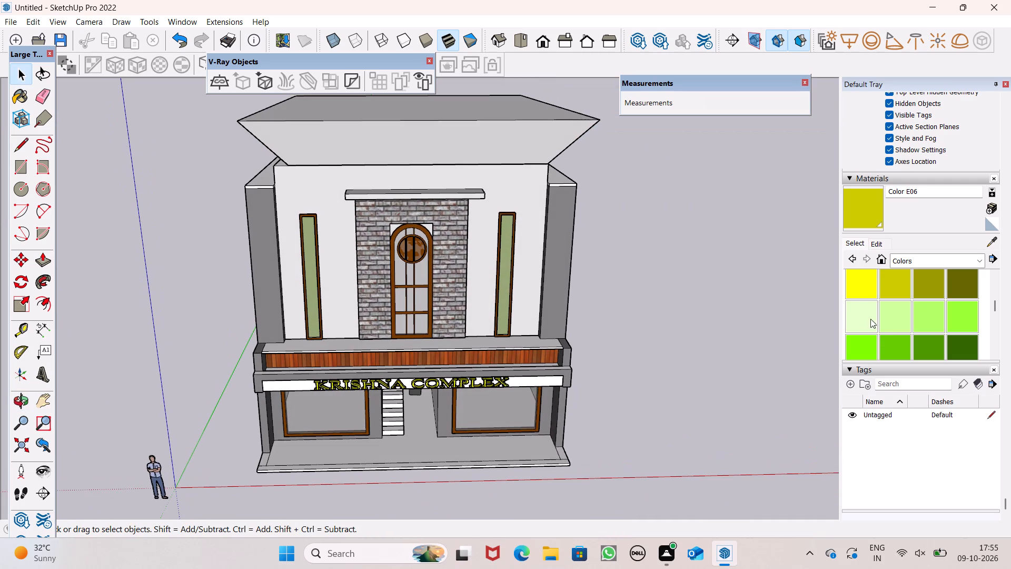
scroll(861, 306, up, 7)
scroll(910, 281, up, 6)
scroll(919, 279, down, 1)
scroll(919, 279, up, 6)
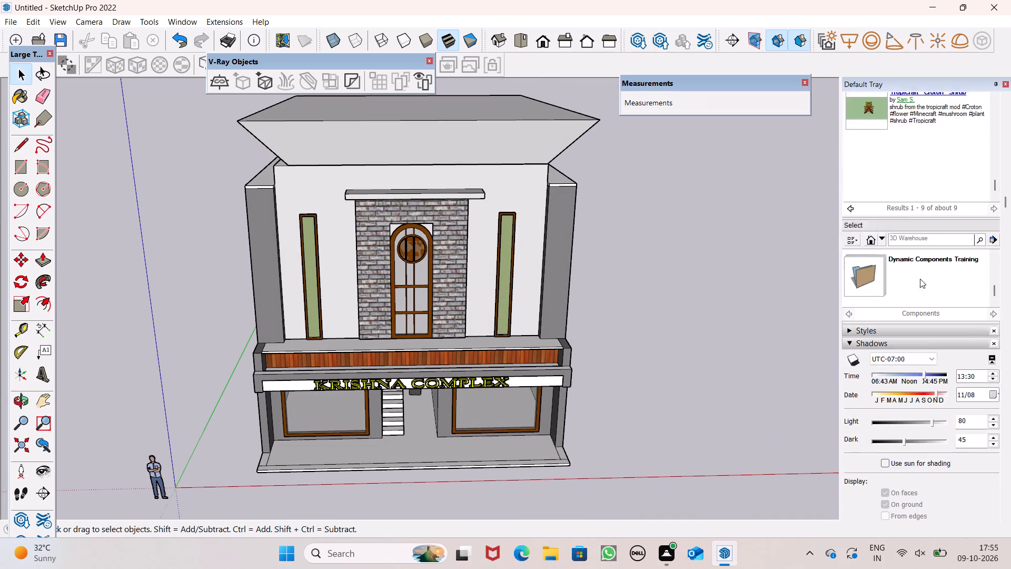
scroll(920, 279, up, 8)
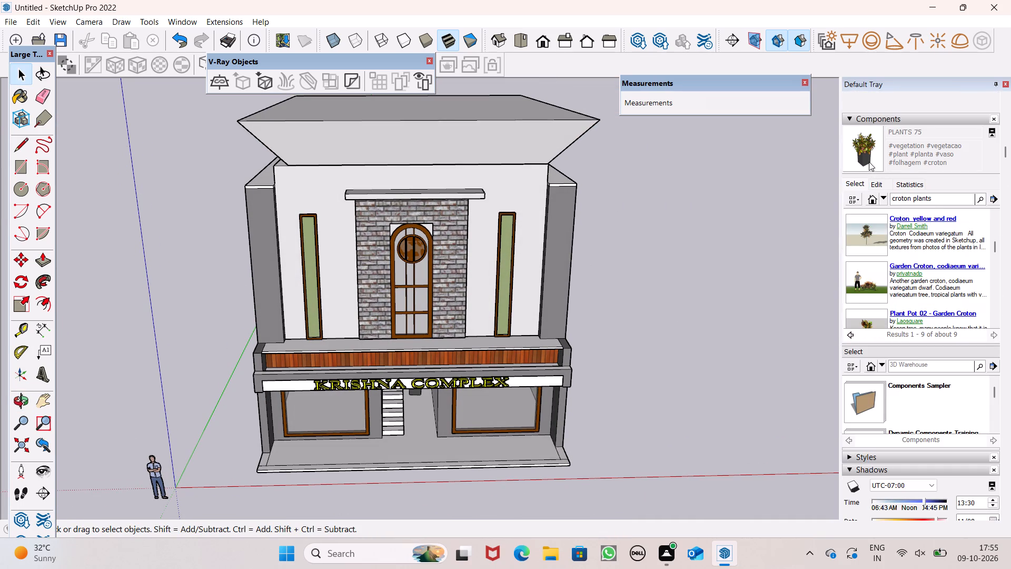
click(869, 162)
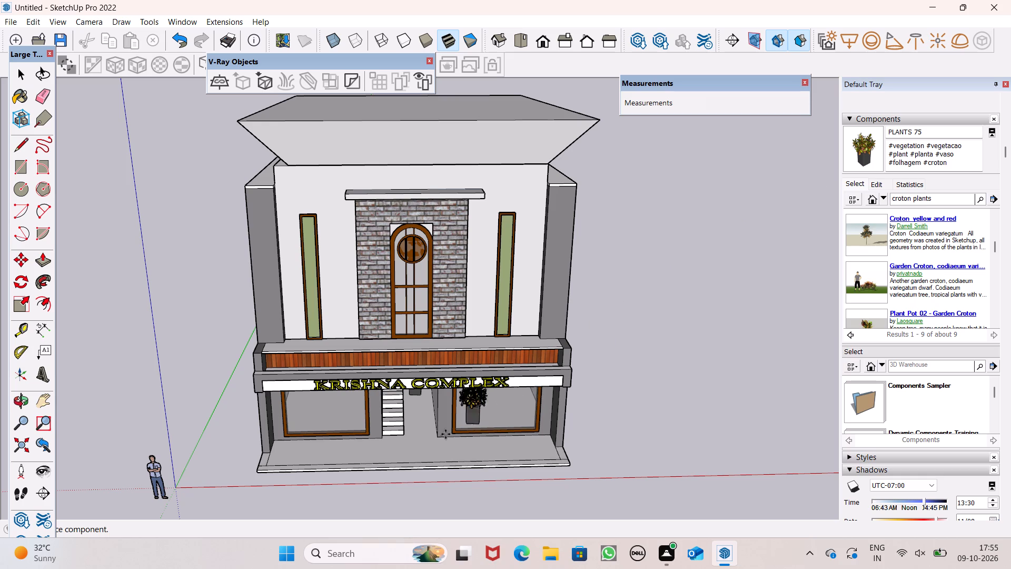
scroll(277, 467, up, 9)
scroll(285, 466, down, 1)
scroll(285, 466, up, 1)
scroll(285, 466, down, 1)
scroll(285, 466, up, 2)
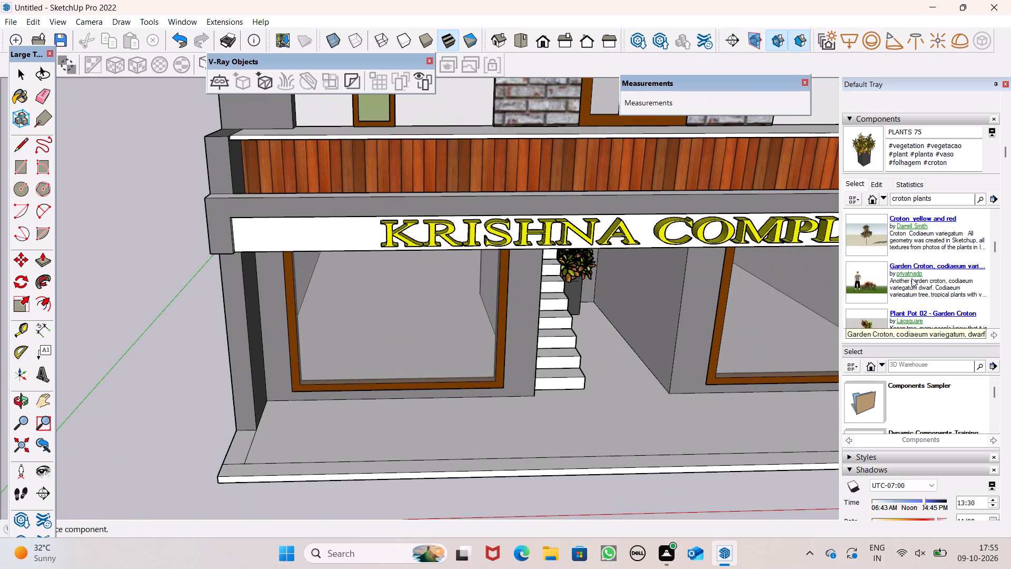
Insert Planta Croton 03 from the croton plants results and place it at the left end of the porch platform.
scroll(918, 282, down, 2)
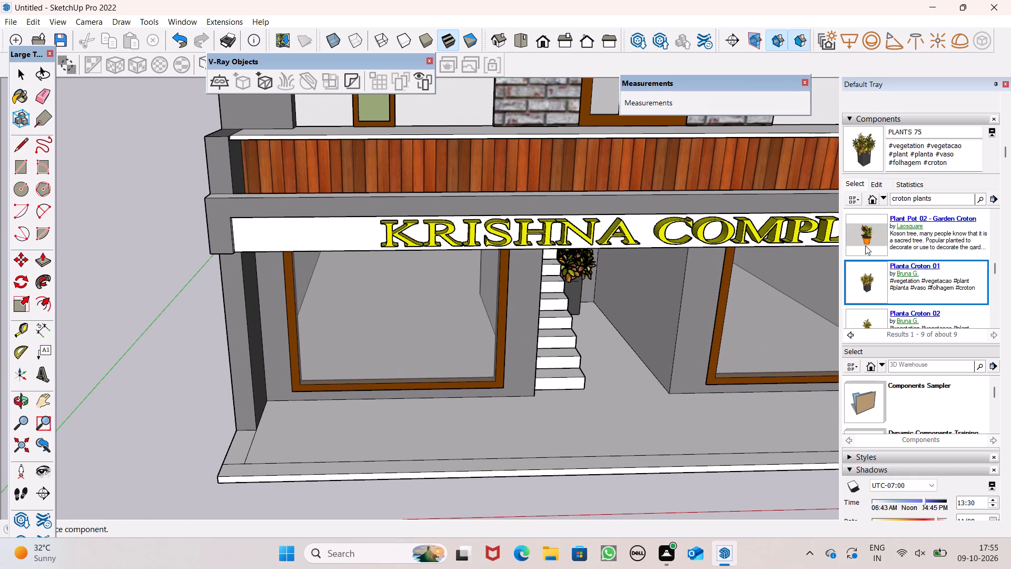
scroll(892, 287, down, 2)
click(866, 279)
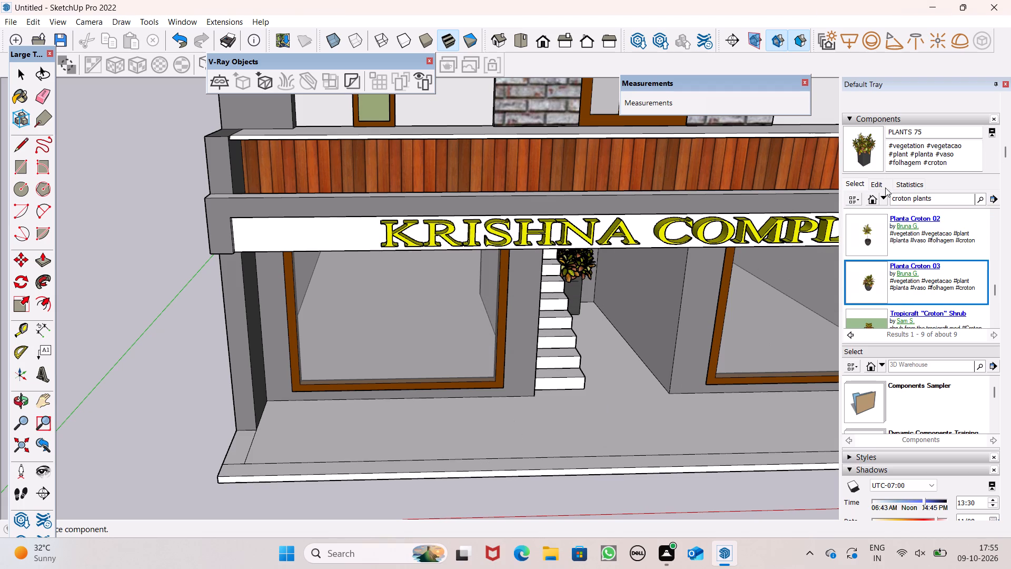
scroll(883, 236, up, 3)
scroll(897, 273, down, 3)
click(623, 326)
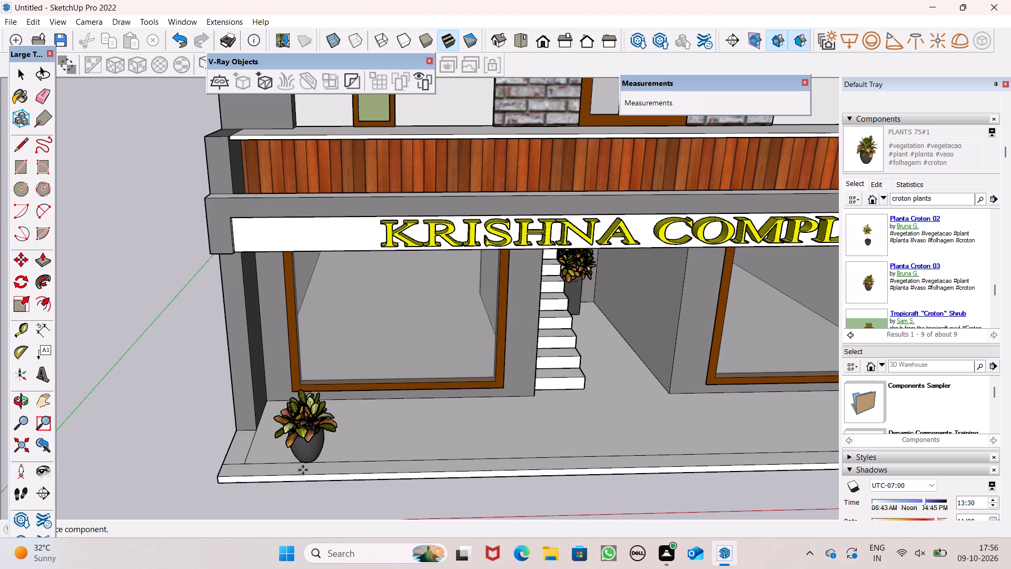
scroll(288, 489, up, 1)
scroll(286, 487, down, 1)
scroll(286, 486, up, 5)
click(283, 451)
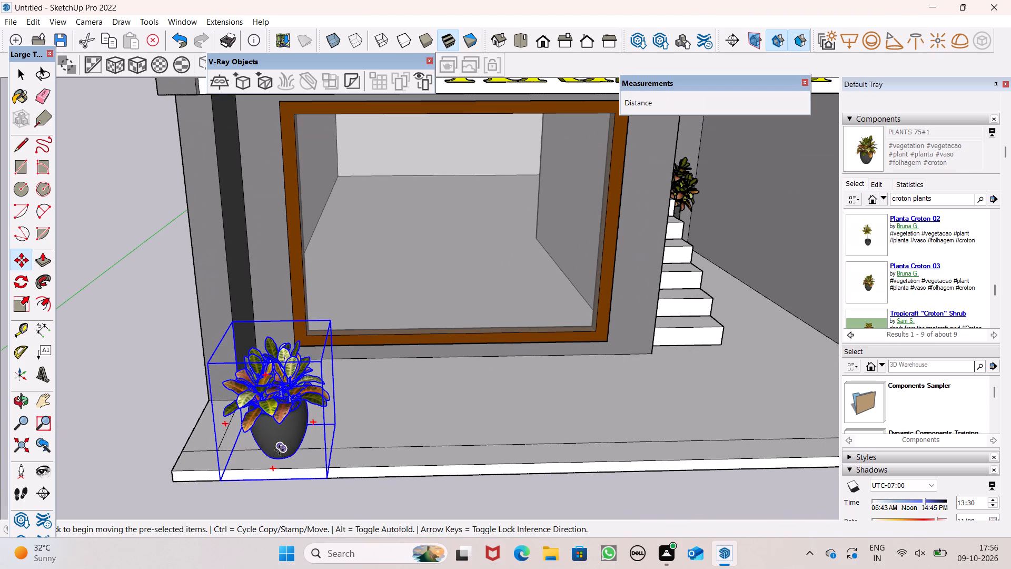
Move the potted croton slightly inward from the platform's front edge by its lower front corner.
scroll(256, 421, down, 11)
scroll(467, 430, down, 4)
middle_drag(493, 439, 242, 447)
scroll(328, 381, up, 3)
scroll(328, 381, down, 1)
scroll(328, 381, up, 3)
scroll(278, 381, up, 2)
scroll(277, 381, down, 1)
scroll(277, 381, up, 5)
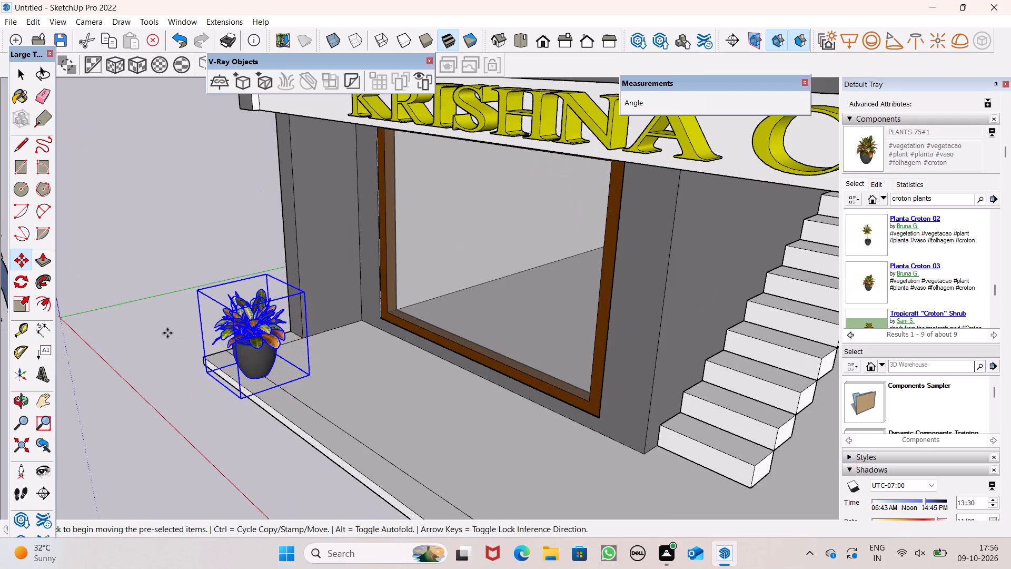
scroll(236, 338, up, 8)
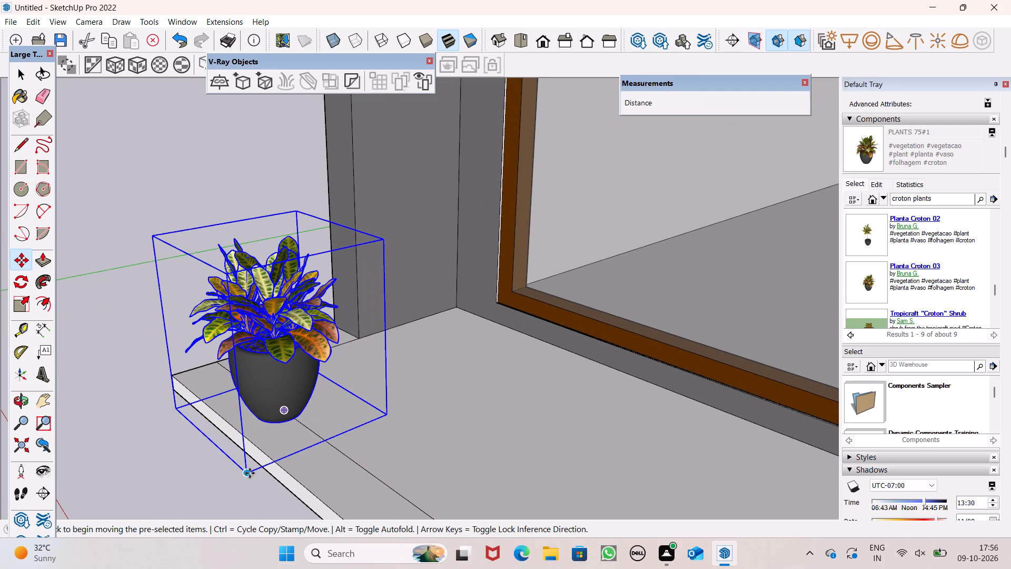
drag(246, 474, 271, 464)
scroll(167, 397, down, 7)
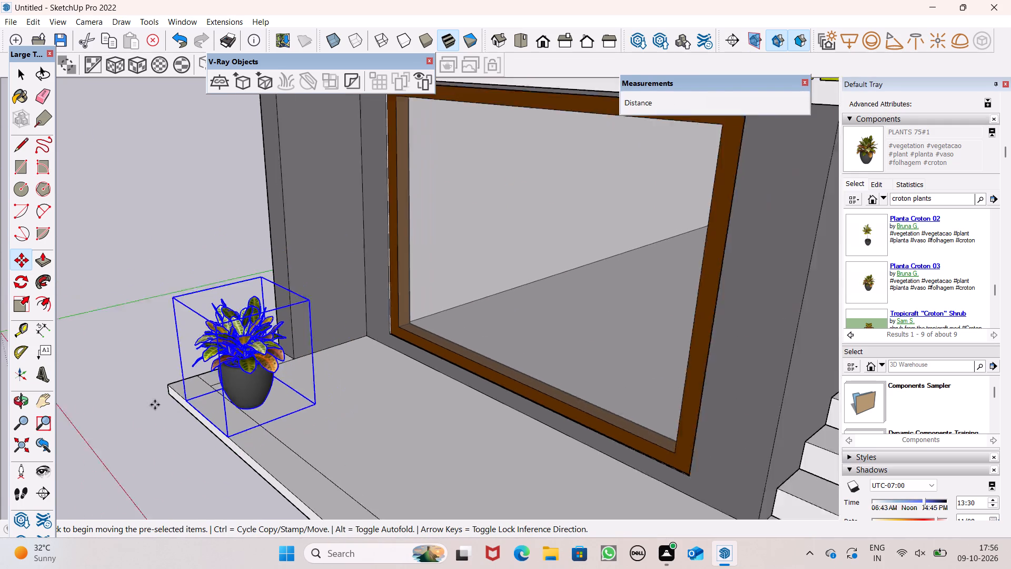
scroll(131, 401, down, 6)
middle_drag(310, 408, 424, 400)
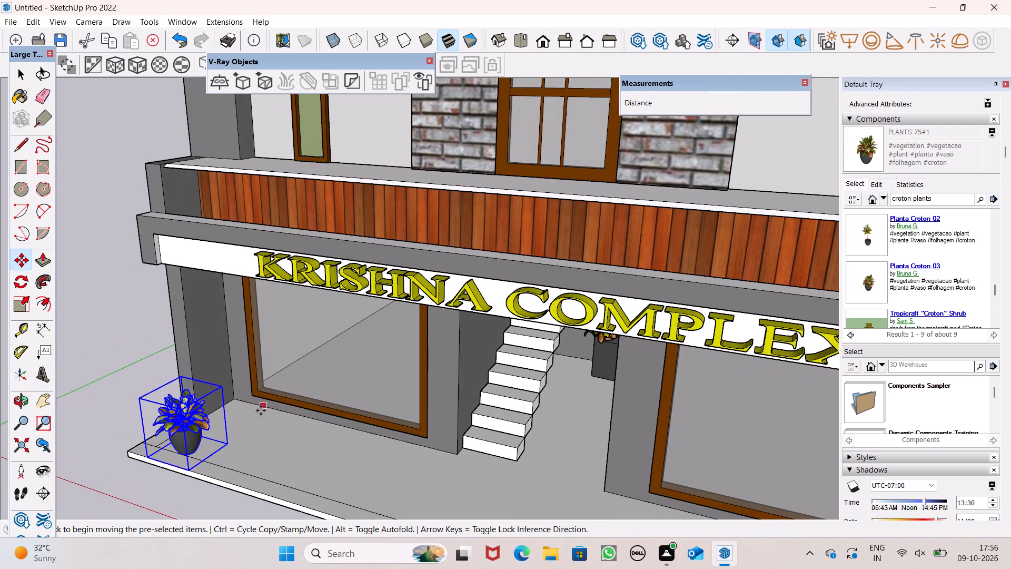
Copy the potted croton 3' 9" along the front of the platform, beside the first pot.
key(m)
key(Return)
scroll(222, 344, down, 2)
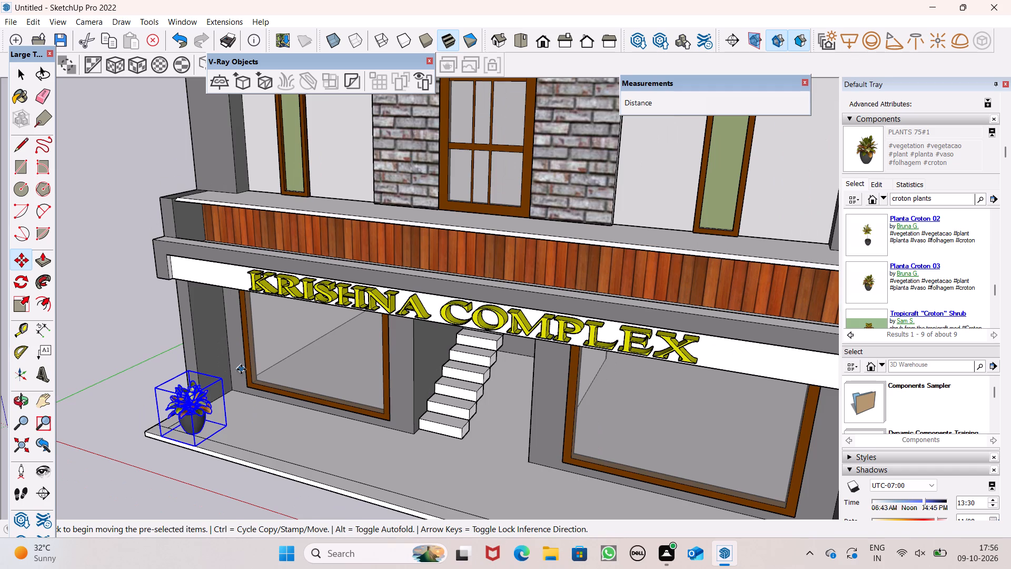
scroll(241, 369, up, 1)
scroll(241, 369, down, 1)
scroll(241, 369, up, 3)
drag(173, 480, 195, 483)
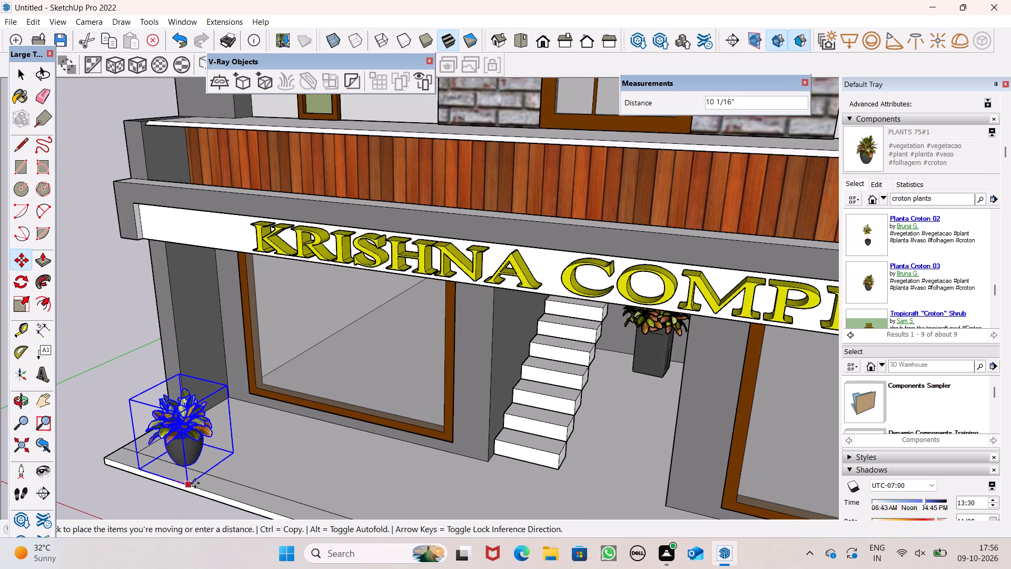
drag(195, 483, 245, 501)
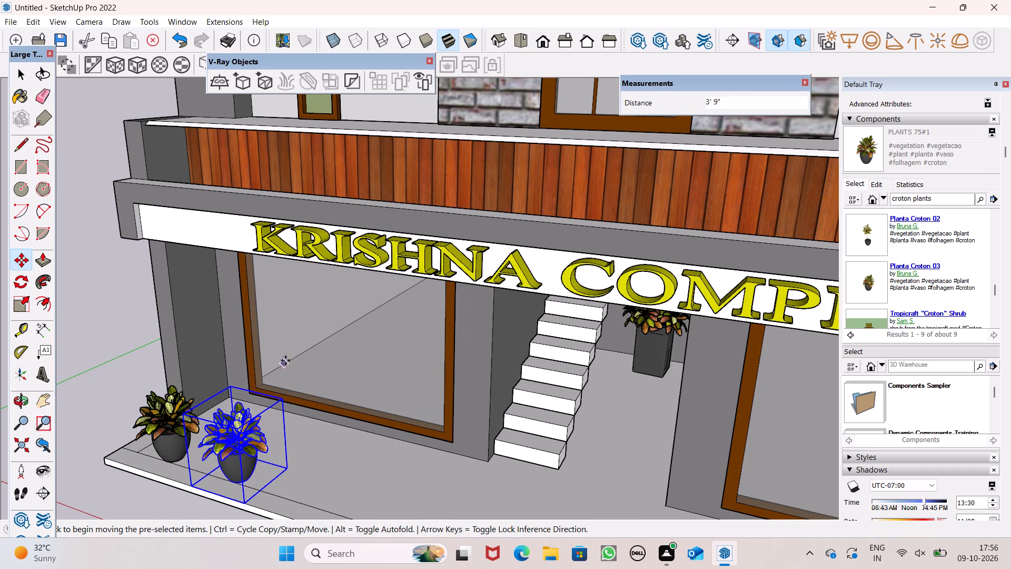
Copy the second croton about 24' along the platform to the front of the right-hand shop window.
scroll(266, 355, down, 2)
scroll(221, 305, down, 12)
middle_drag(423, 458, 541, 444)
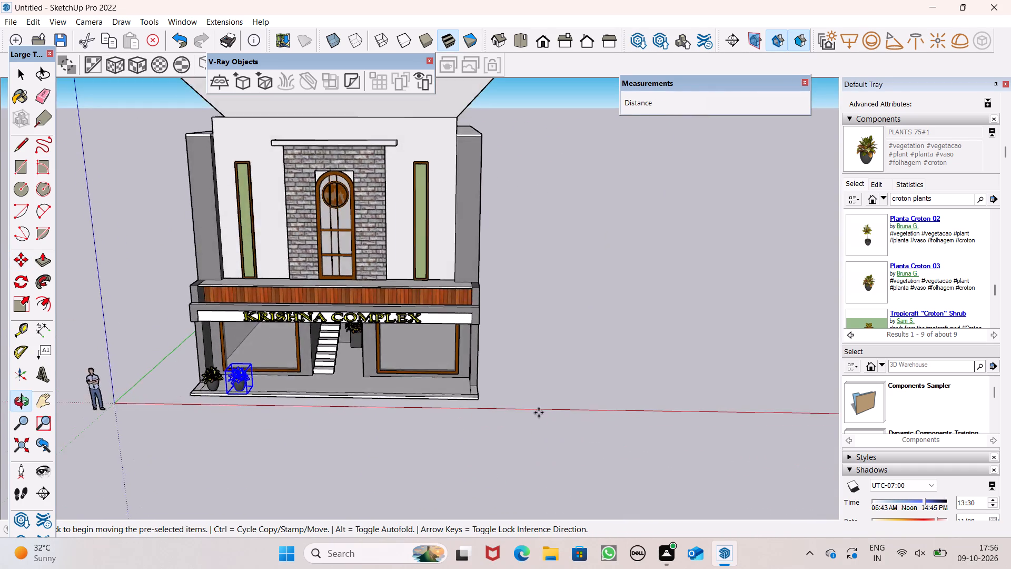
scroll(539, 411, up, 7)
scroll(513, 388, down, 5)
scroll(261, 362, up, 3)
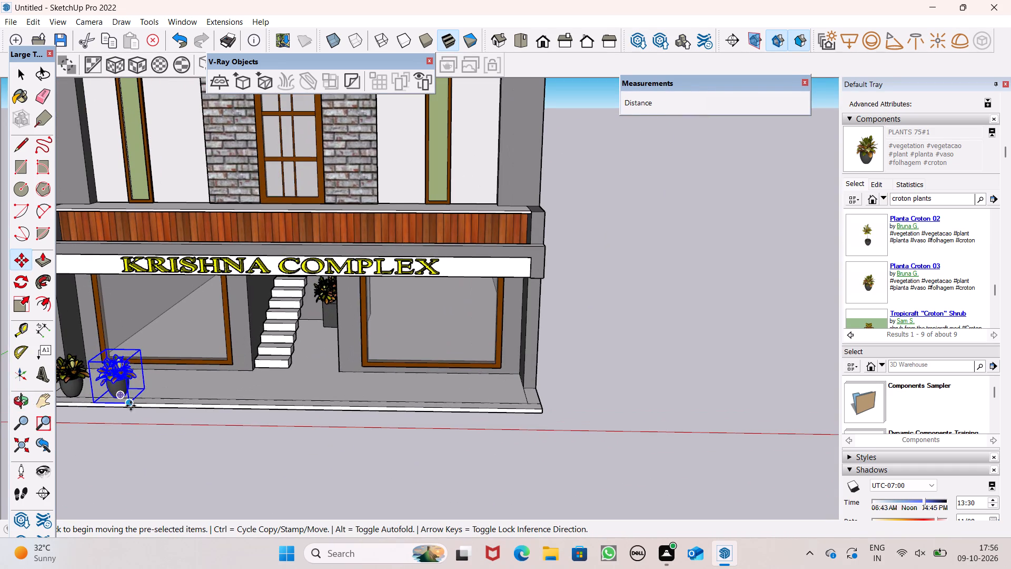
drag(132, 403, 439, 411)
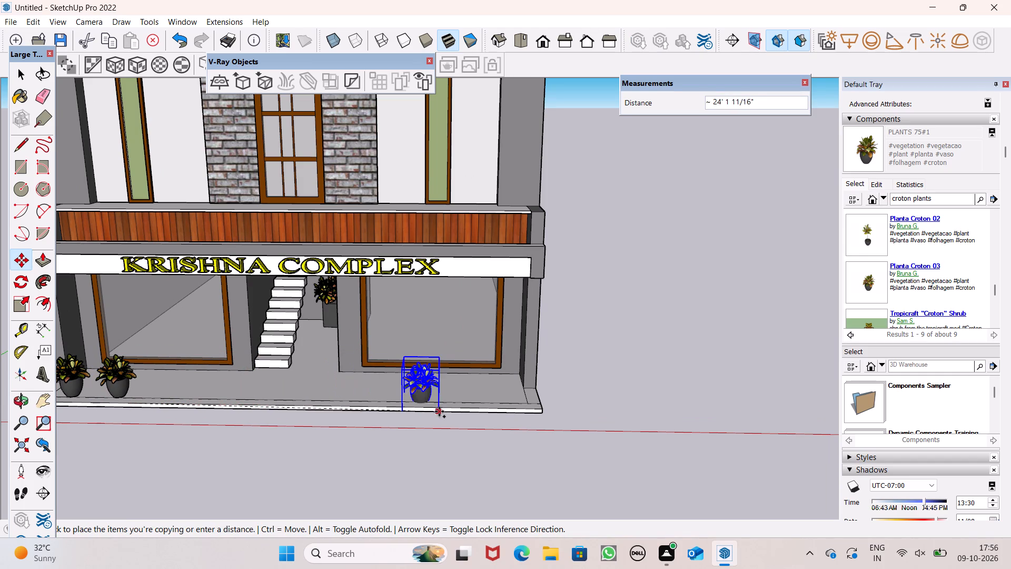
drag(439, 411, 443, 410)
Copy the third croton 5' 9 1/2" towards the platform's right end and deselect it.
ctrl+drag(441, 405, 465, 407)
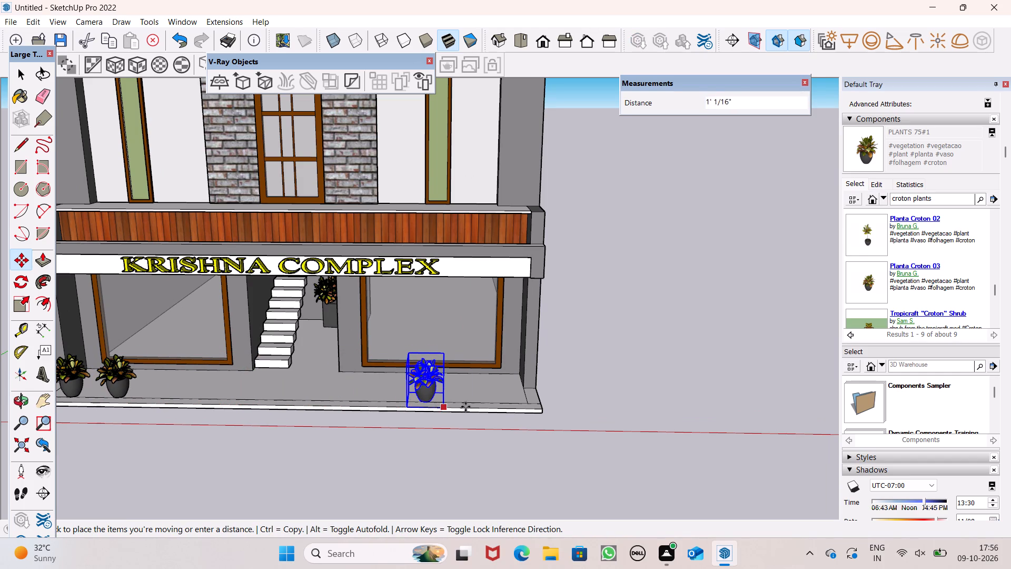
ctrl+drag(465, 407, 519, 407)
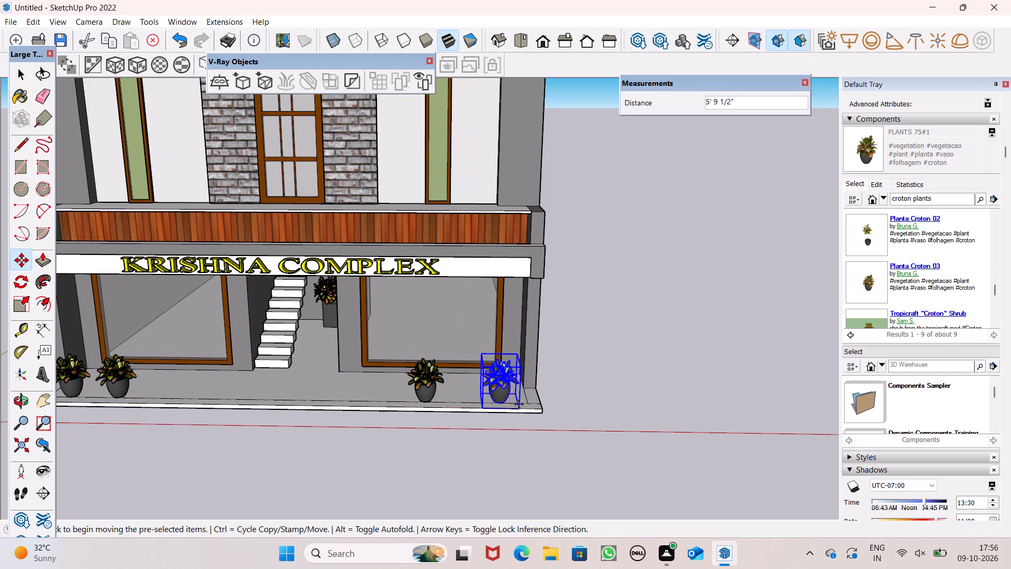
key(space)
click(650, 386)
Move the inner croton of the right-hand pair closer to the pot at the platform's end and deselect it.
scroll(464, 360, up, 2)
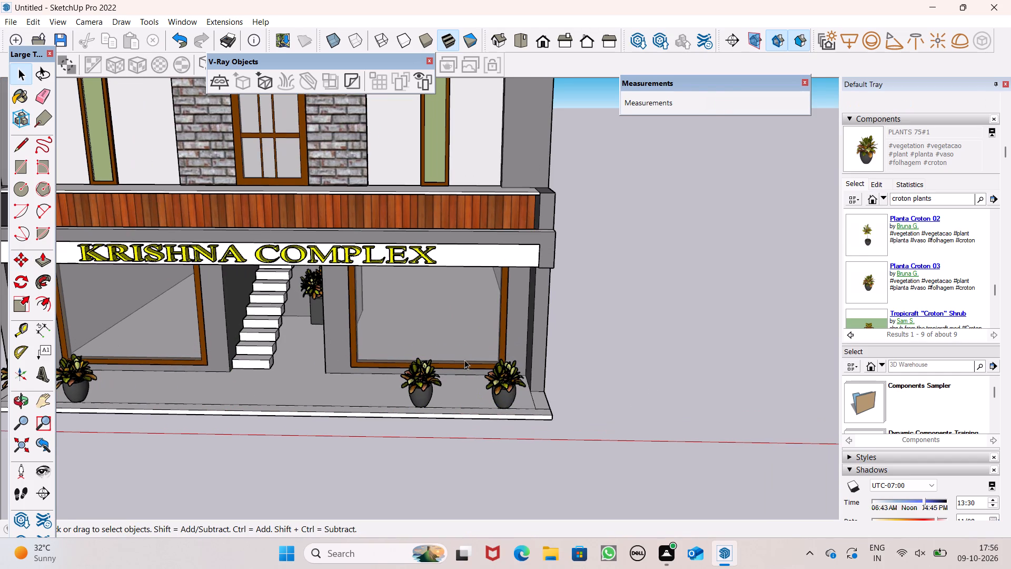
middle_drag(479, 381, 454, 479)
scroll(480, 390, up, 1)
scroll(401, 454, up, 5)
click(392, 435)
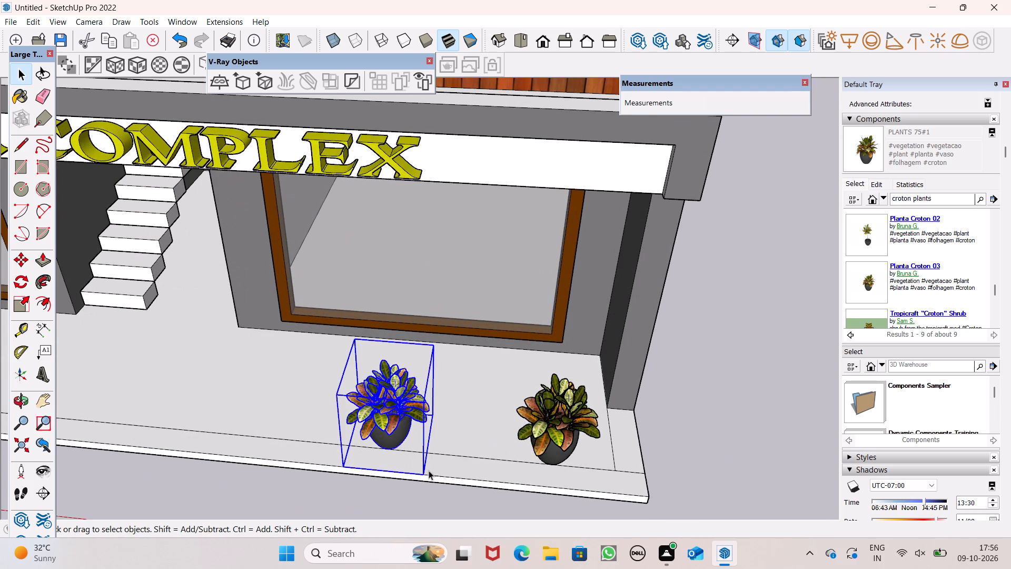
key(m)
key(Return)
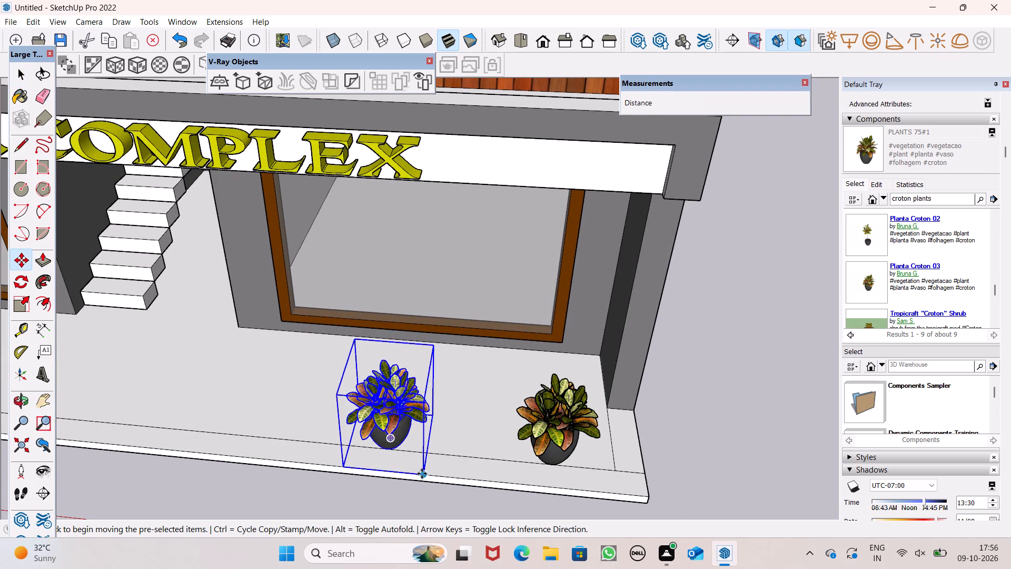
drag(422, 475, 489, 478)
key(space)
click(733, 398)
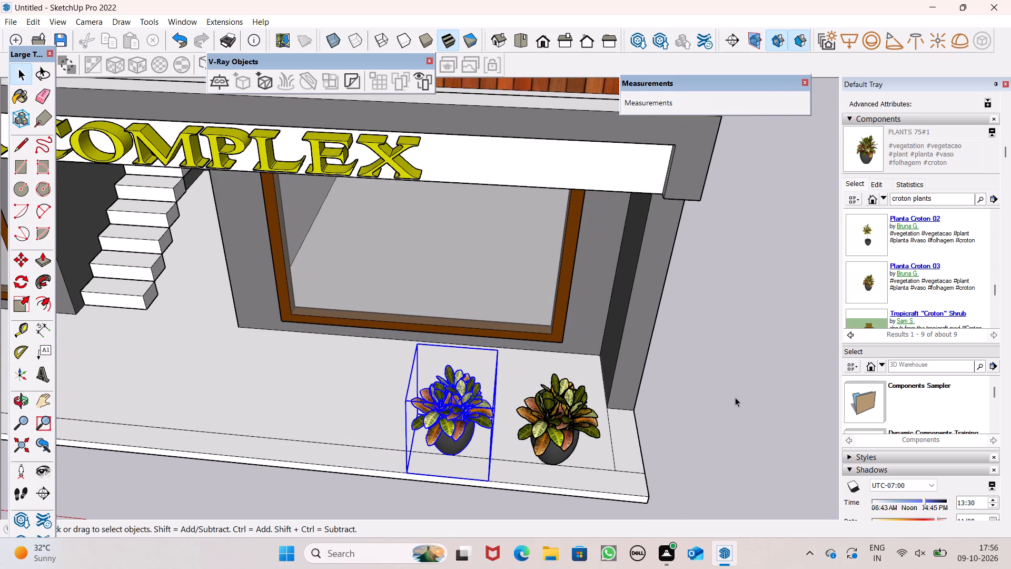
Paint the porch floor with Groundcover Rock Crushed from the Landscaping, Fencing and Vegetation materials.
scroll(736, 405, down, 8)
middle_drag(737, 405, 759, 251)
middle_drag(663, 362, 684, 496)
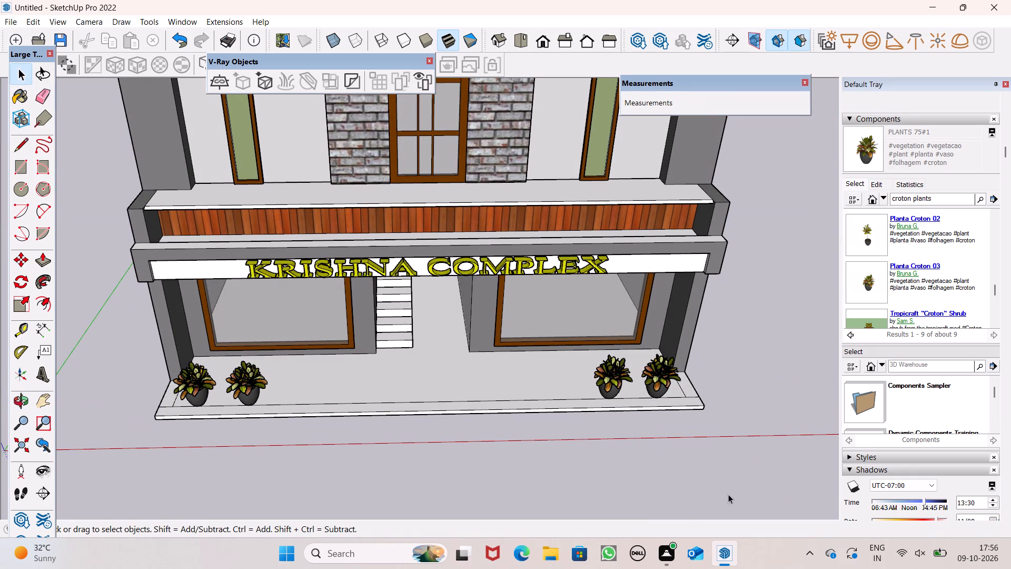
scroll(720, 497, up, 1)
scroll(870, 326, down, 1)
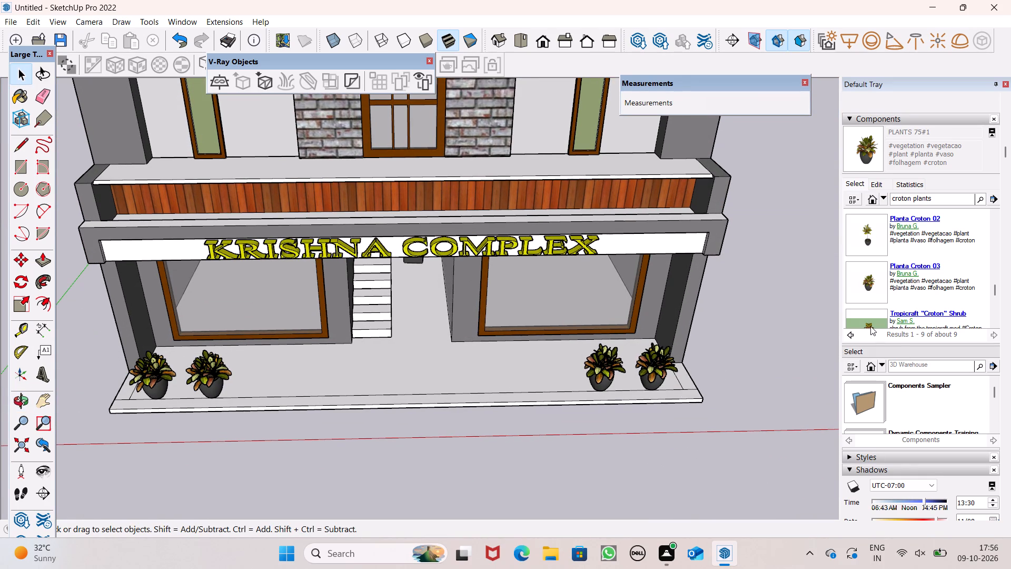
scroll(881, 311, down, 1)
scroll(917, 367, down, 16)
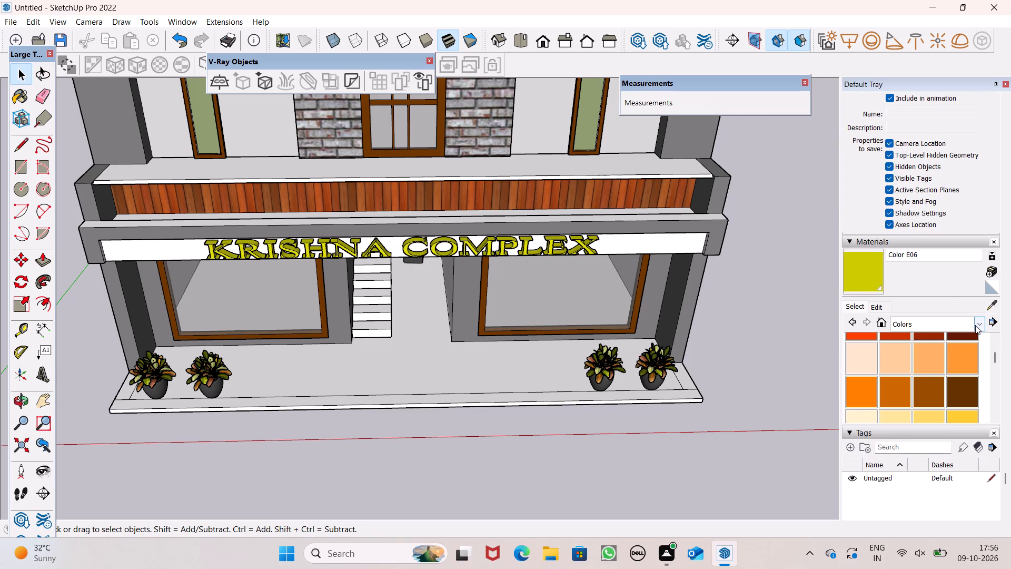
click(975, 325)
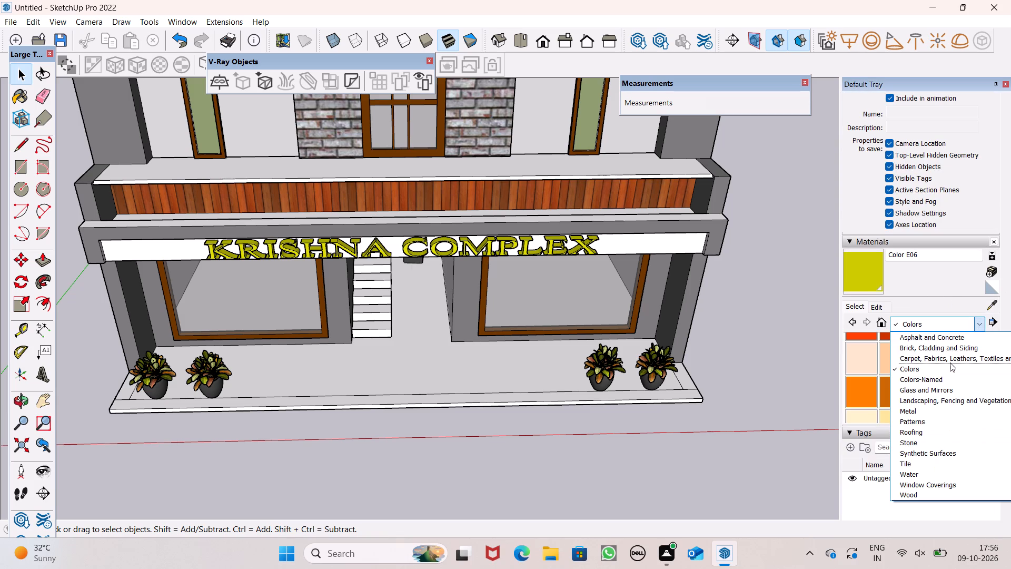
click(951, 357)
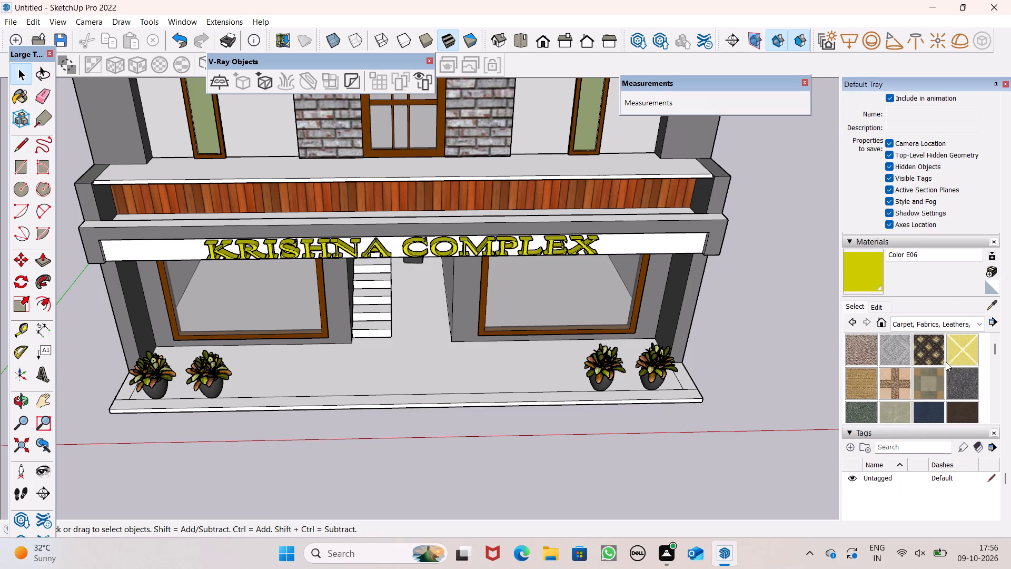
click(982, 322)
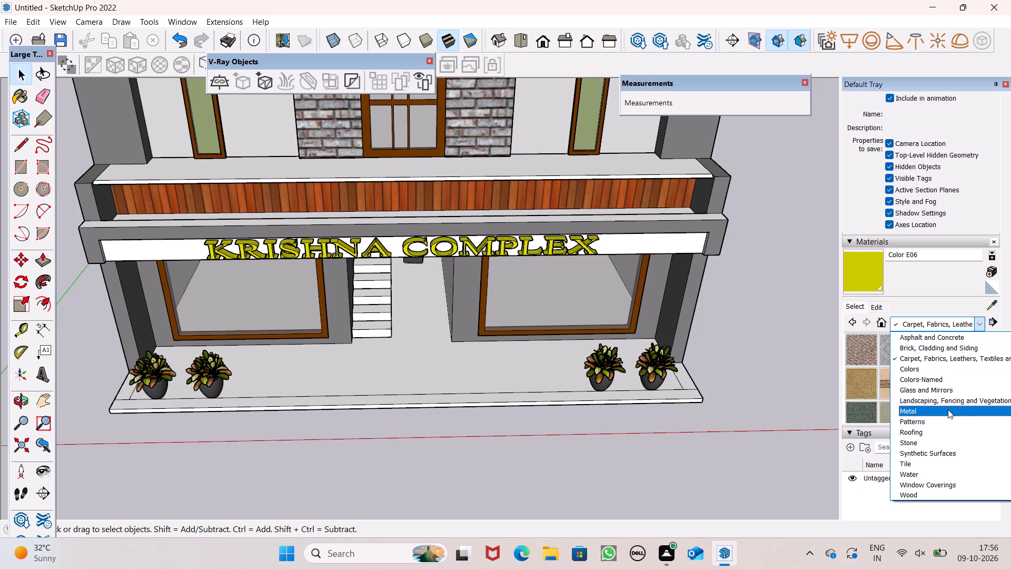
click(952, 397)
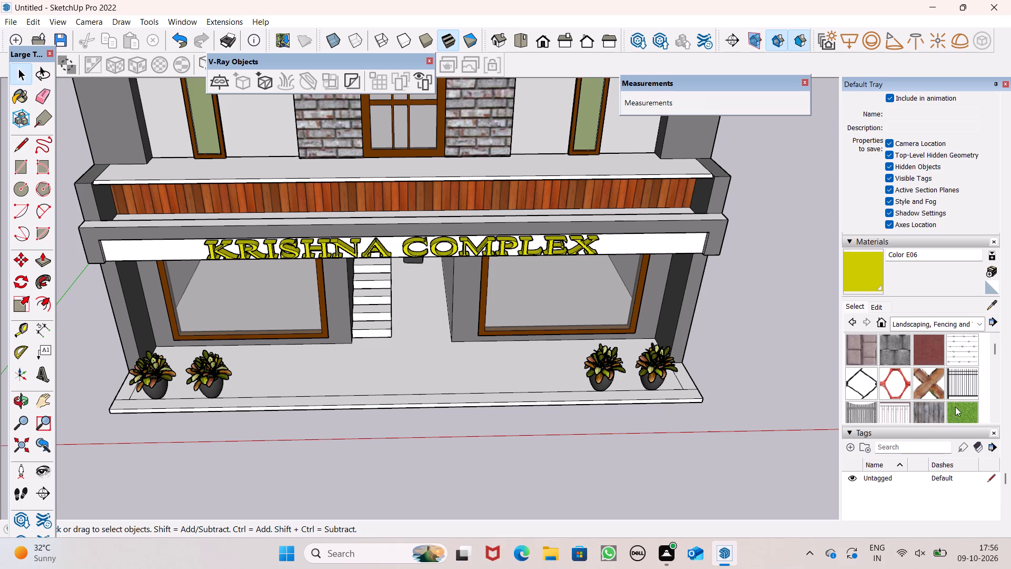
click(964, 406)
scroll(960, 395, down, 2)
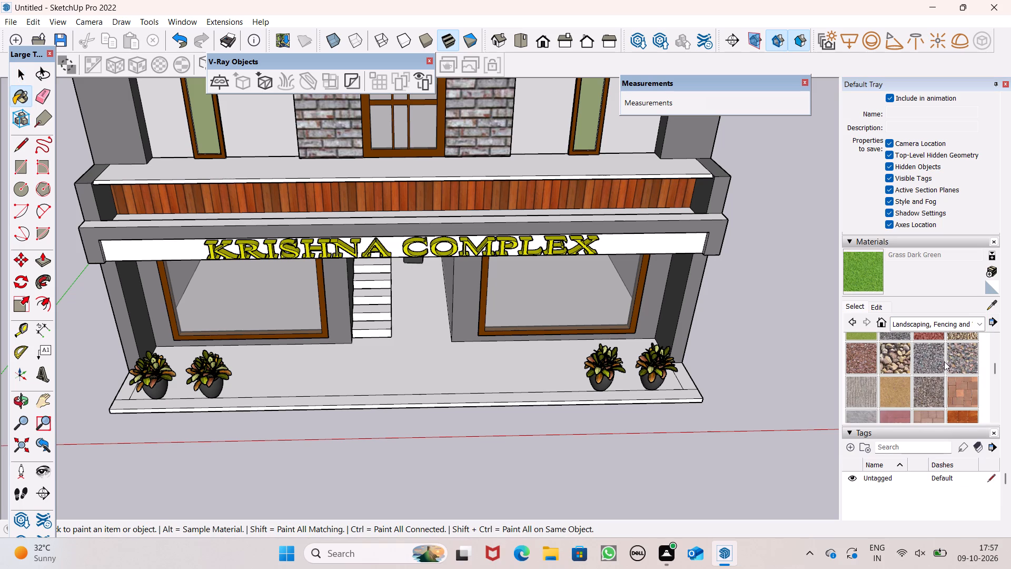
click(926, 358)
click(451, 387)
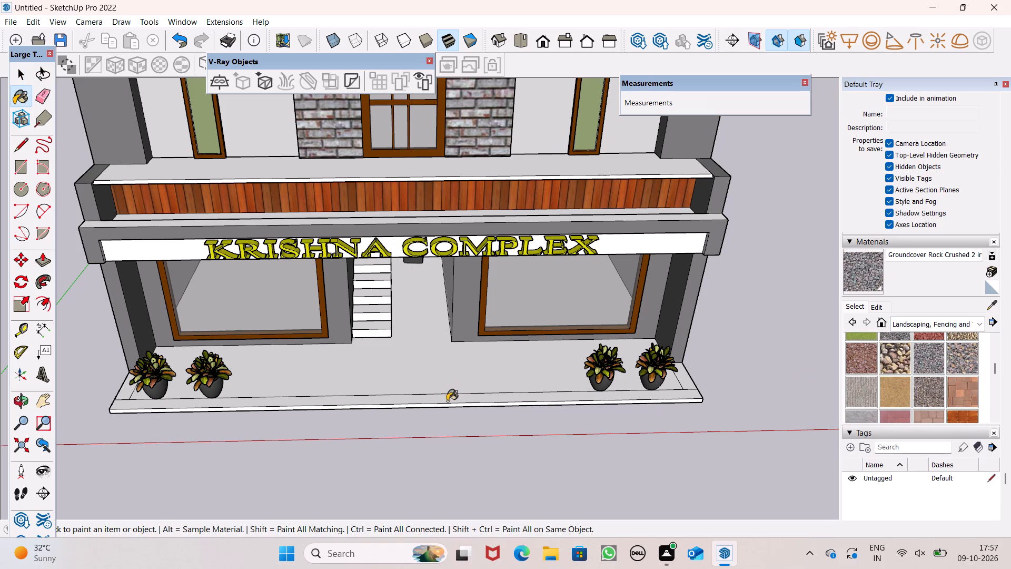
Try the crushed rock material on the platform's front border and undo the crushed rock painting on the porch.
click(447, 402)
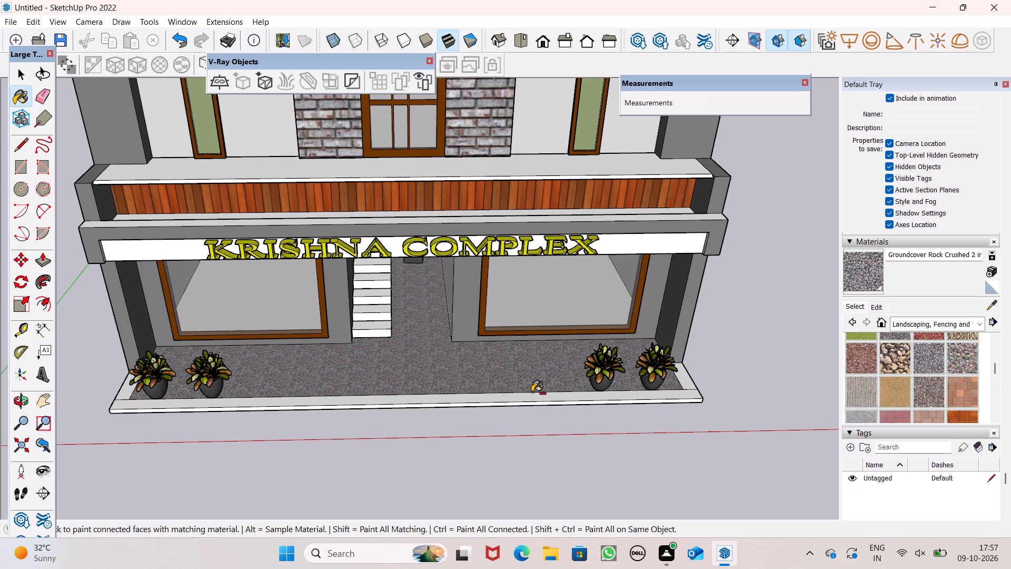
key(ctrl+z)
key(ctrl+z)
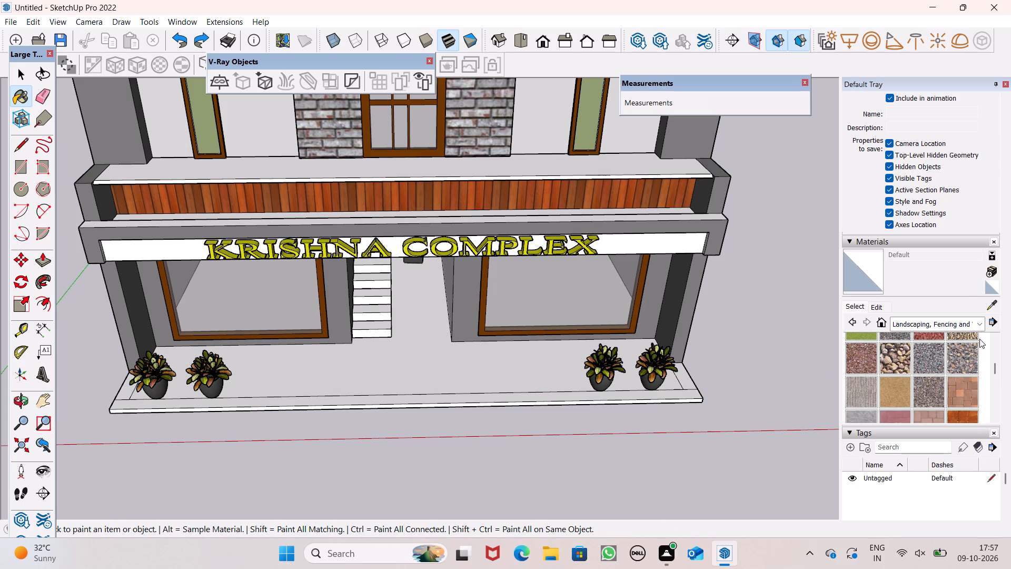
Paint the porch floor with Stone Vein Gray from the Stone materials.
click(978, 327)
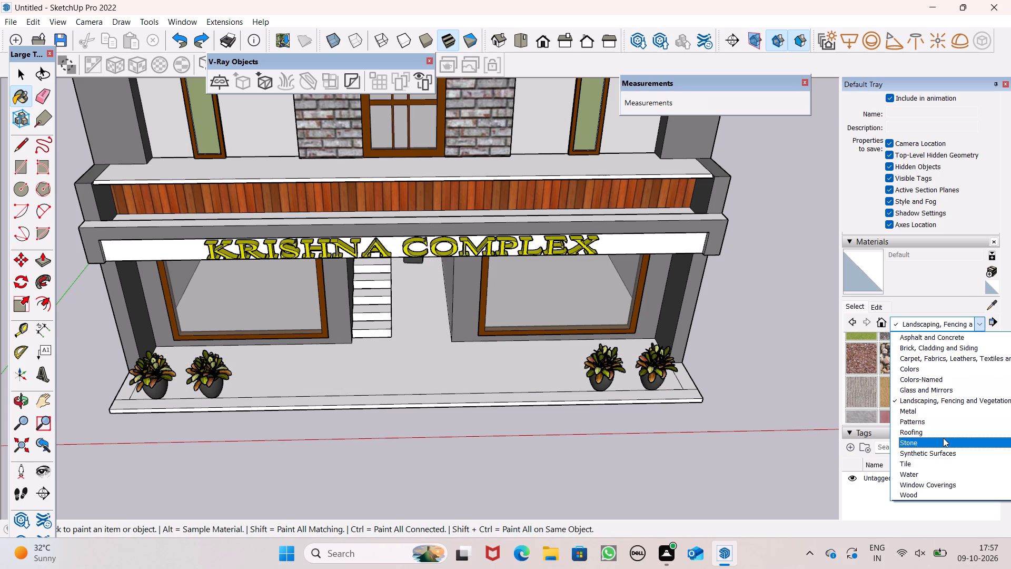
click(943, 450)
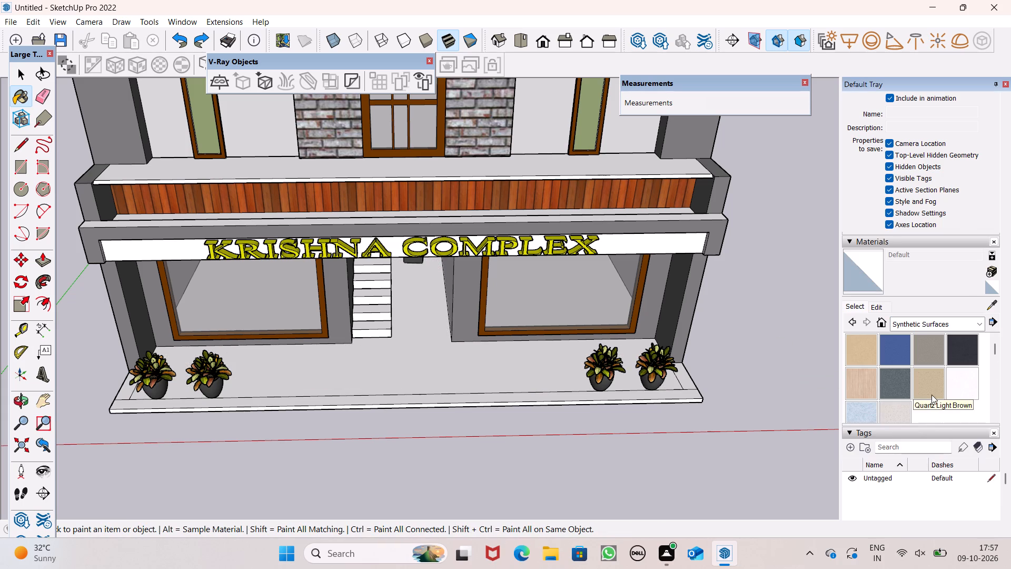
scroll(931, 395, up, 1)
click(975, 387)
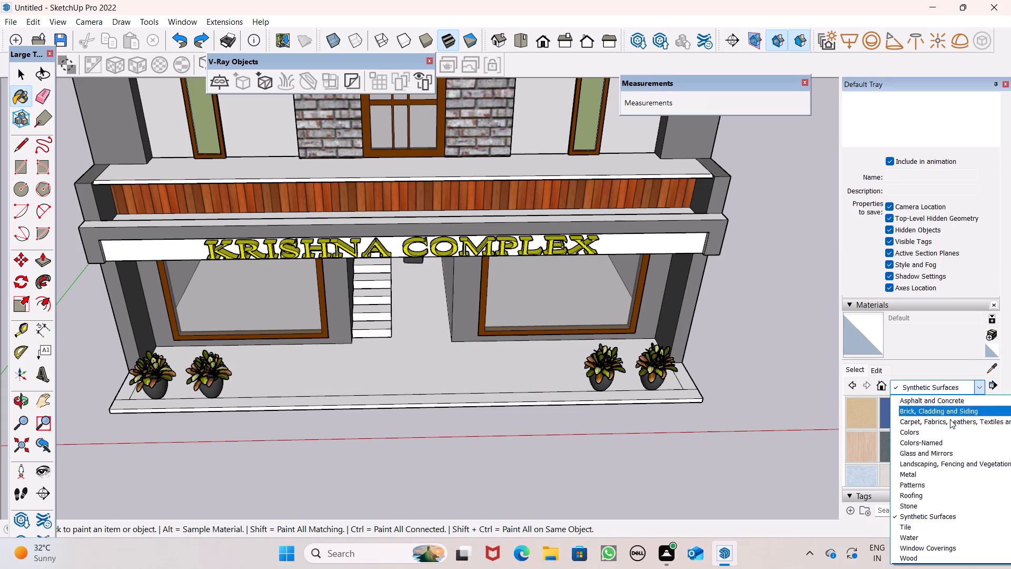
click(924, 506)
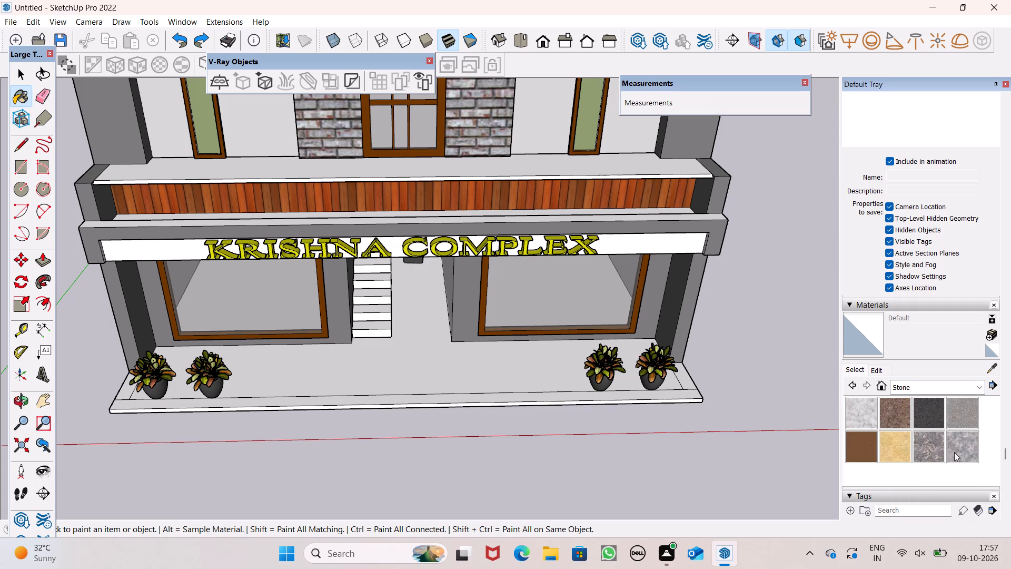
click(954, 452)
click(420, 365)
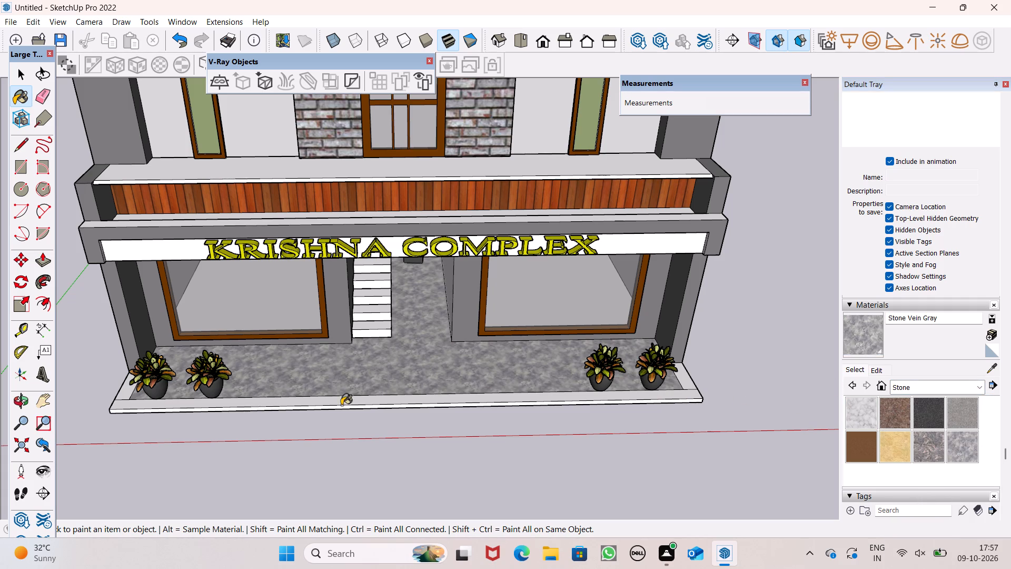
Paint the platform's front and side border strips with the same Stone Vein Gray.
drag(338, 404, 343, 405)
click(359, 399)
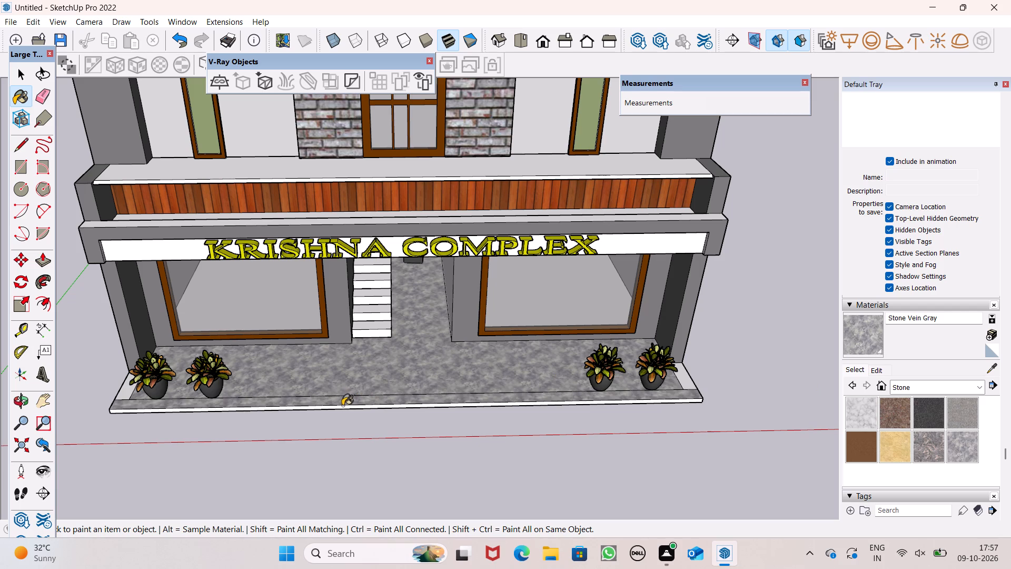
click(120, 393)
scroll(697, 386, up, 3)
click(686, 379)
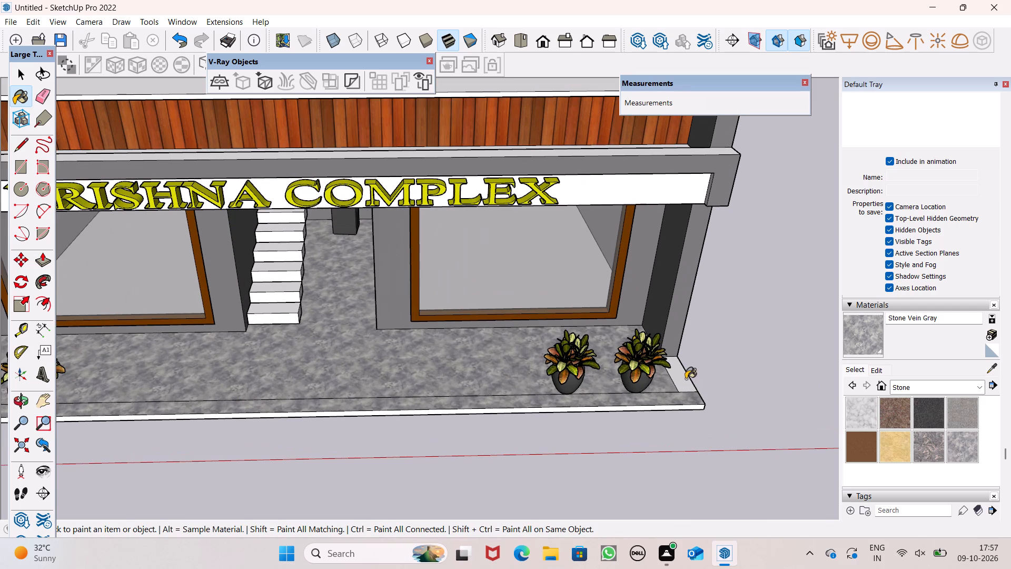
Draw a 38' line across the porch floor behind the crotons, from one end column's front corner to the other's.
scroll(686, 379, down, 9)
scroll(670, 404, up, 1)
middle_drag(672, 406, 662, 450)
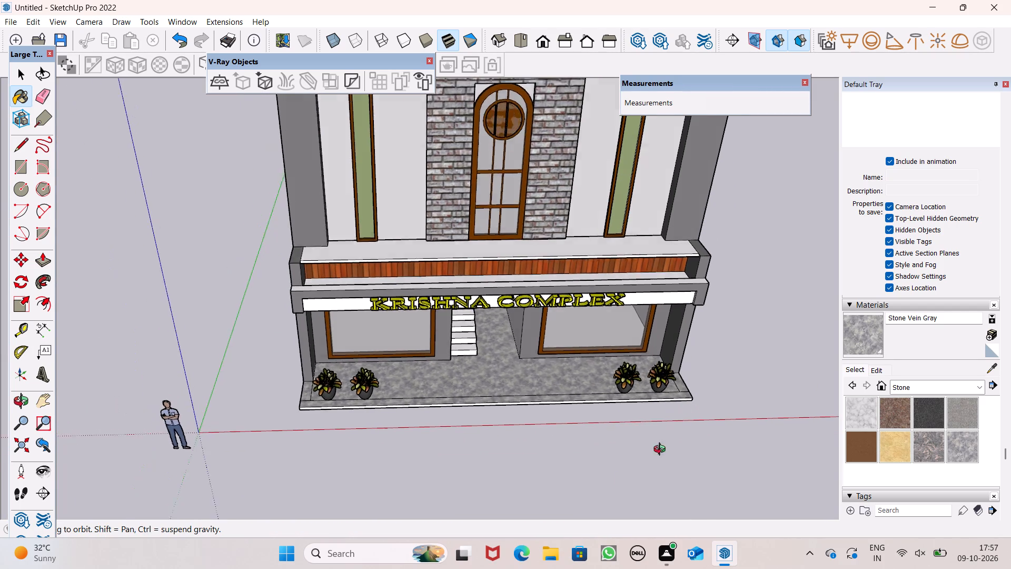
middle_drag(662, 450, 320, 404)
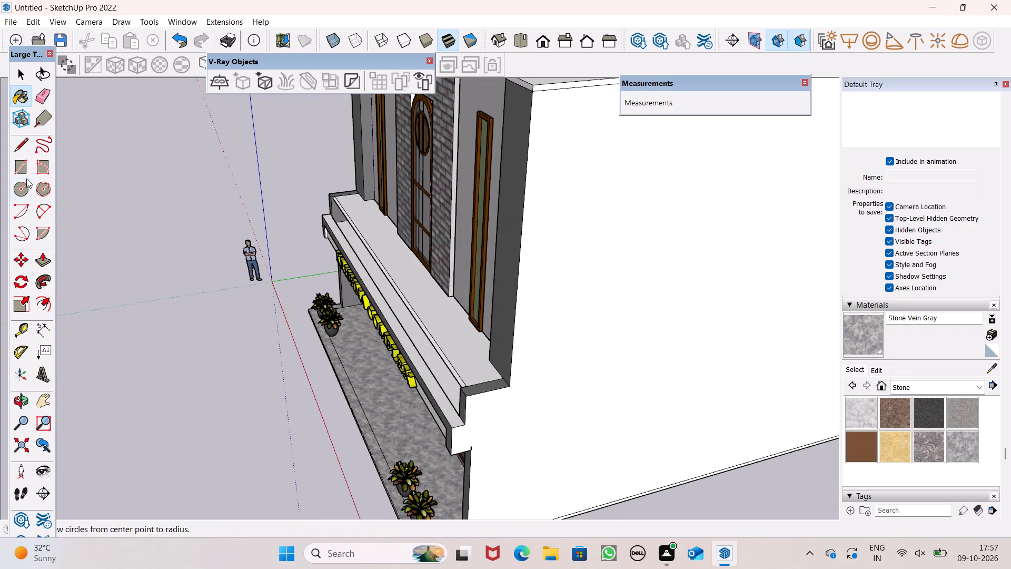
click(14, 149)
scroll(346, 314, up, 2)
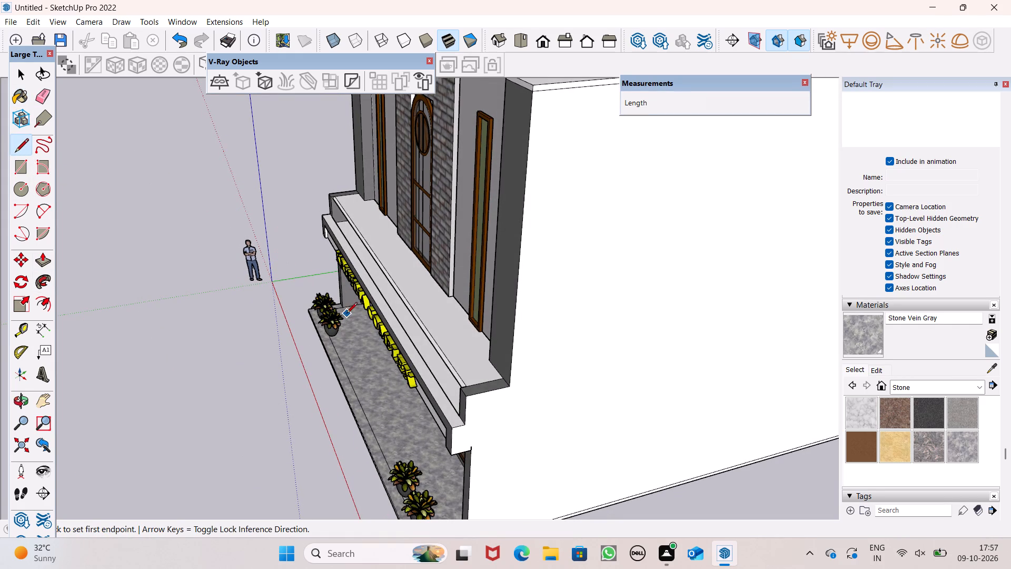
scroll(346, 314, up, 5)
click(342, 301)
scroll(376, 423, down, 4)
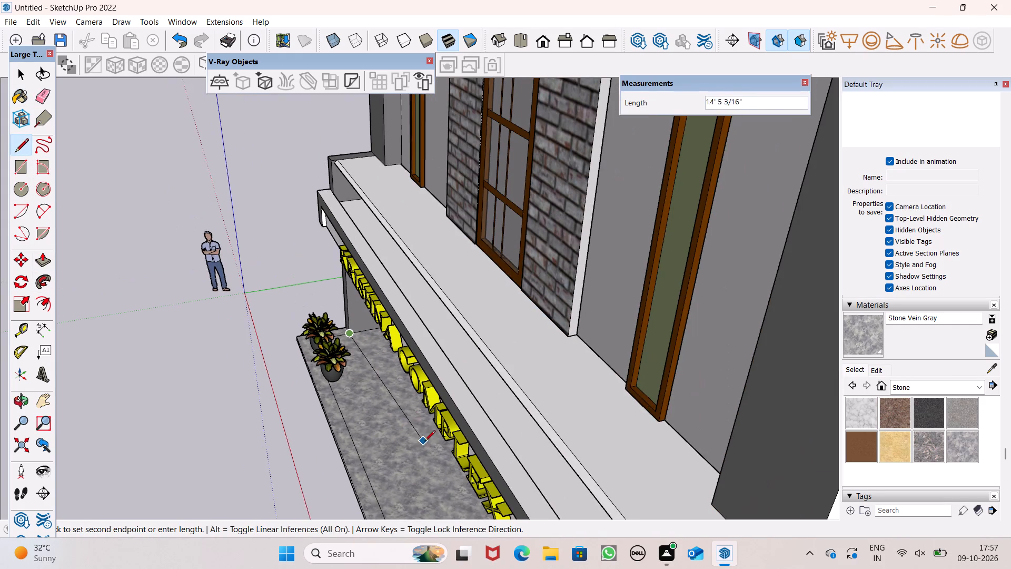
scroll(421, 377, down, 1)
scroll(417, 389, up, 1)
scroll(417, 390, down, 1)
middle_drag(418, 416, 641, 520)
scroll(418, 417, up, 1)
scroll(645, 466, down, 4)
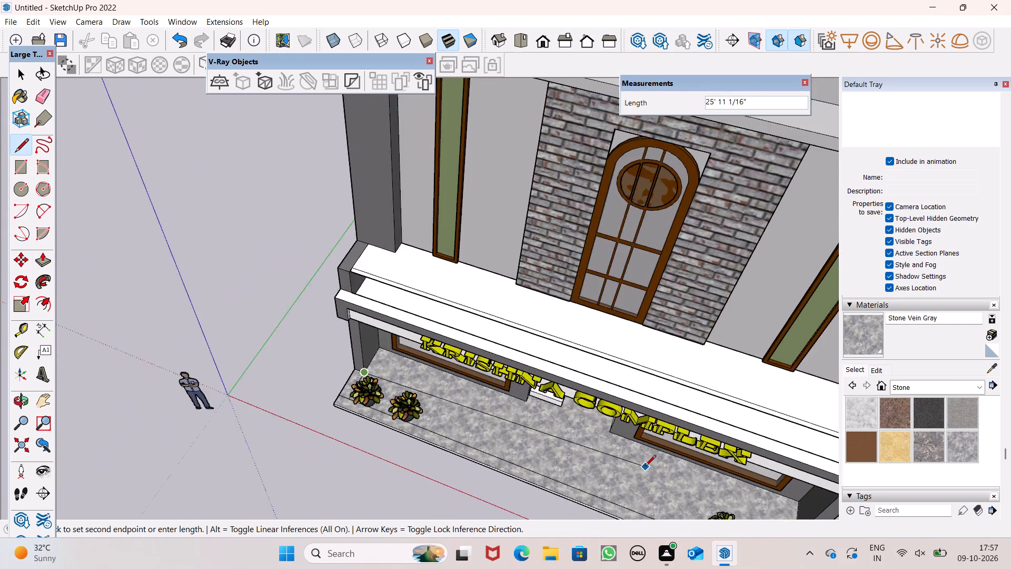
scroll(660, 468, down, 6)
scroll(748, 504, up, 7)
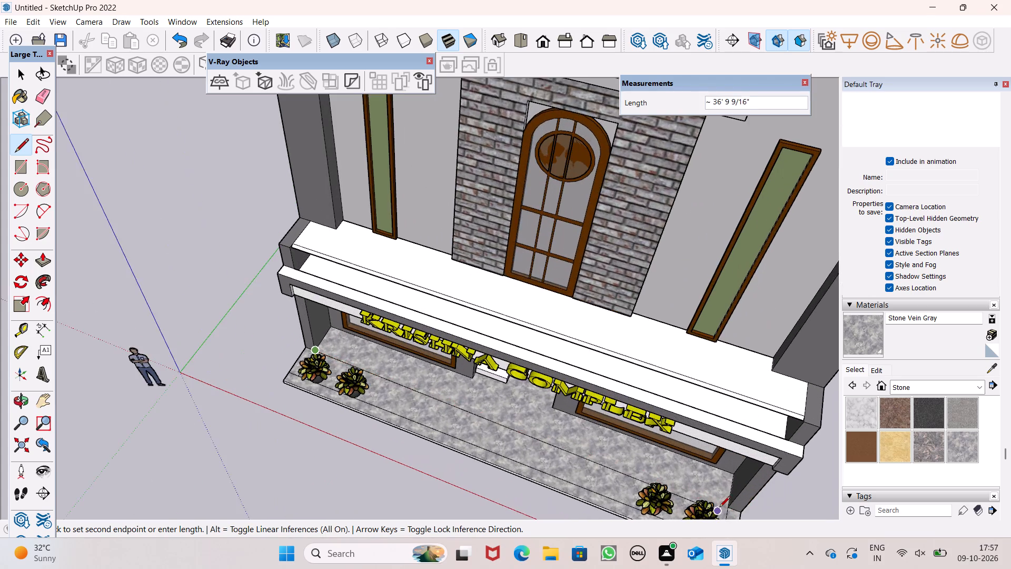
scroll(720, 504, up, 7)
click(732, 504)
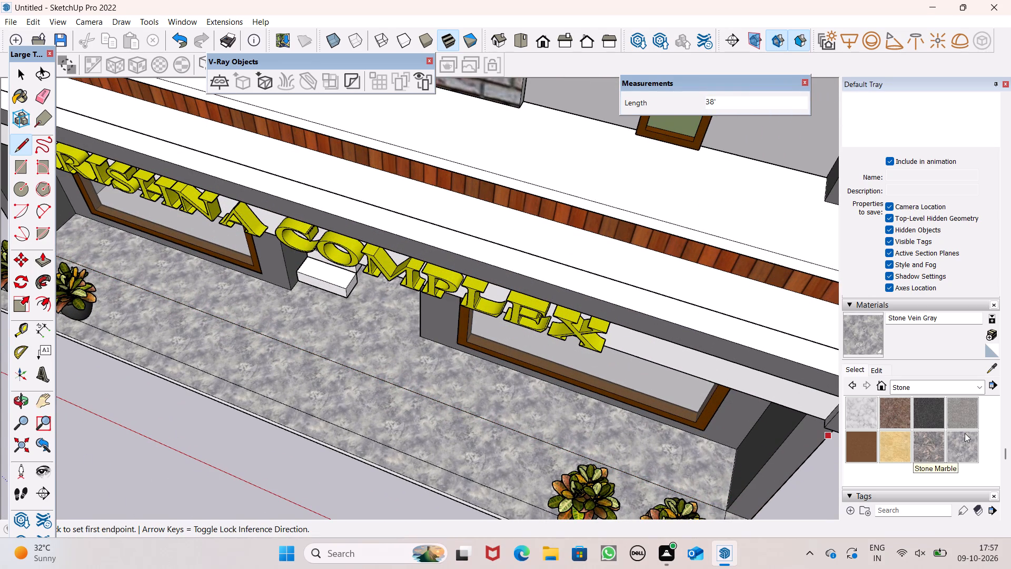
Paint the porch floor strip between the new line and the front border with Grass Dark Green from the landscaping materials.
click(976, 384)
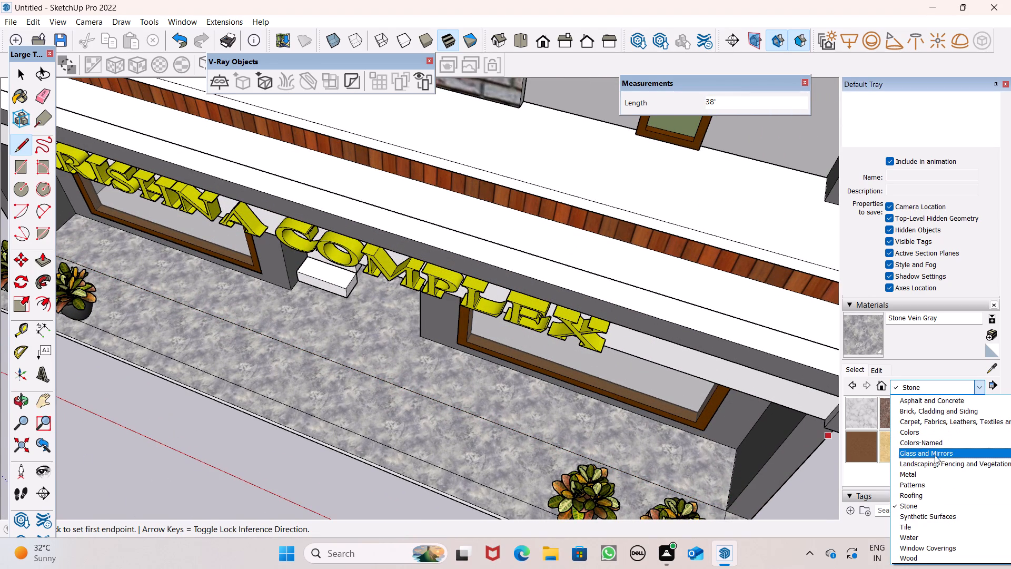
click(935, 460)
click(959, 475)
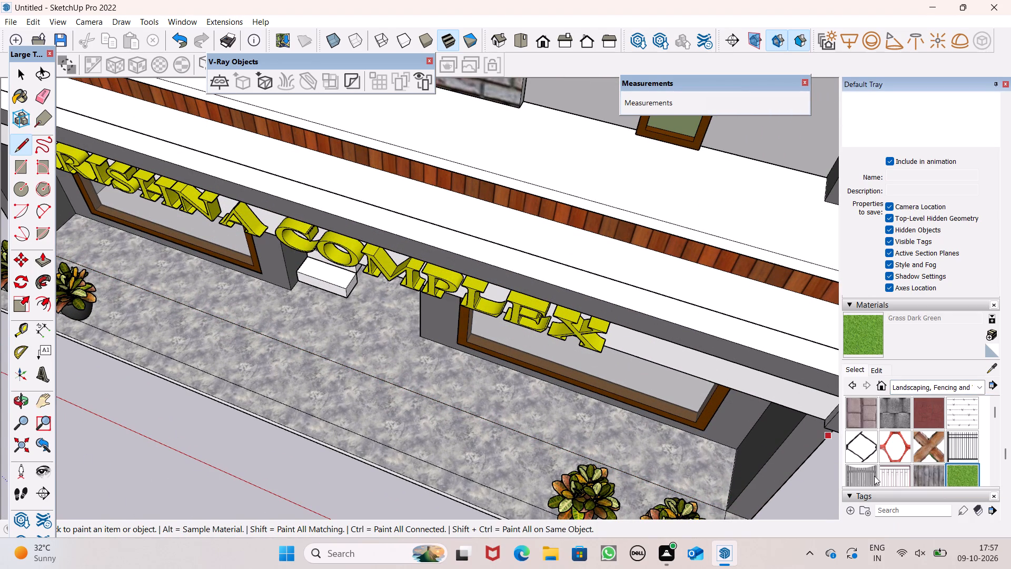
click(486, 468)
scroll(543, 397, down, 5)
scroll(596, 396, down, 5)
middle_drag(645, 437, 647, 437)
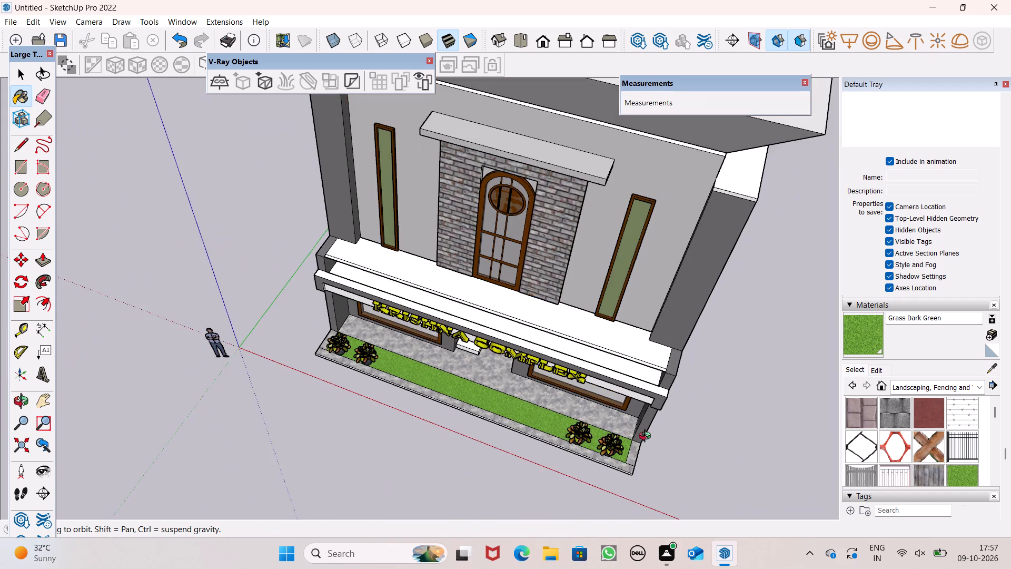
middle_drag(647, 437, 739, 295)
scroll(673, 405, up, 1)
key(space)
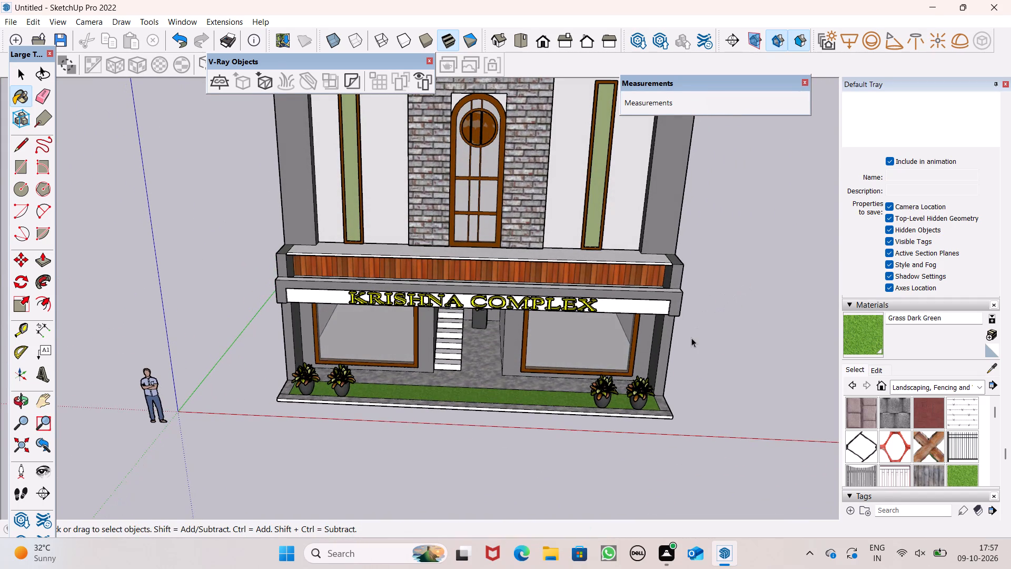
Examine the whole building from the front, above and the right-hand side.
scroll(582, 376, down, 6)
middle_drag(689, 323, 691, 233)
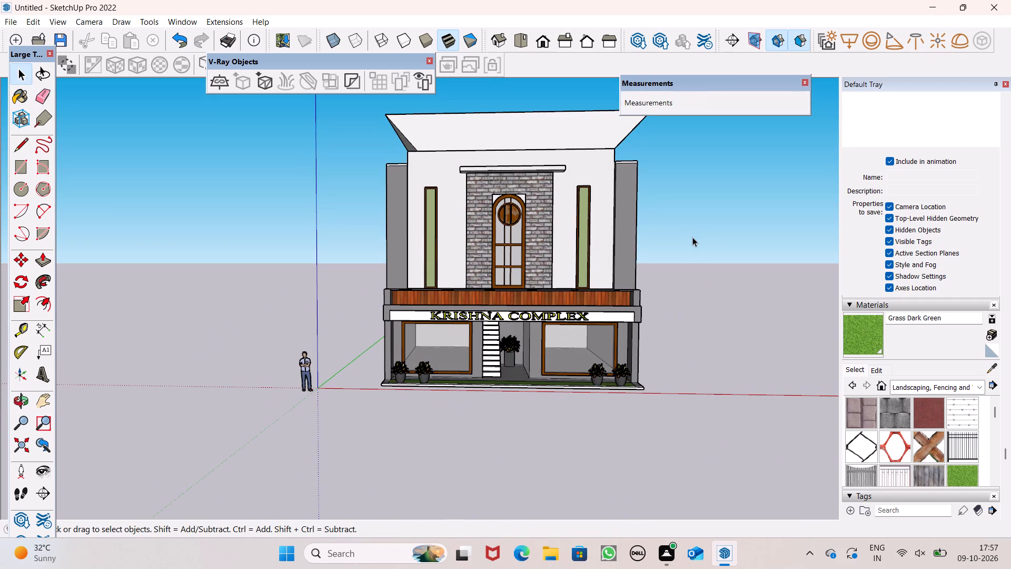
scroll(690, 271, down, 3)
middle_drag(688, 274, 447, 415)
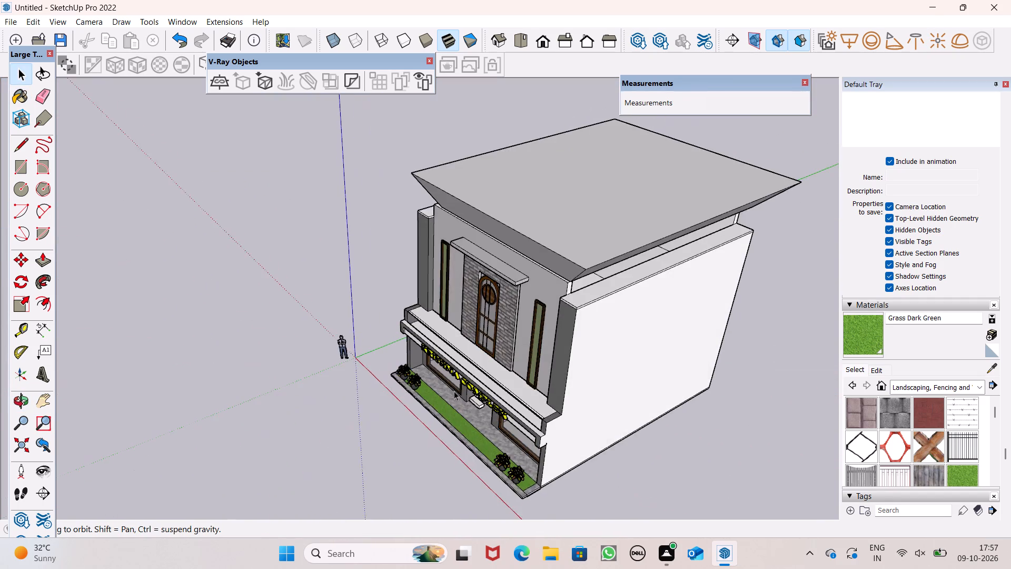
scroll(512, 338, up, 5)
scroll(637, 303, down, 2)
middle_drag(639, 323, 697, 271)
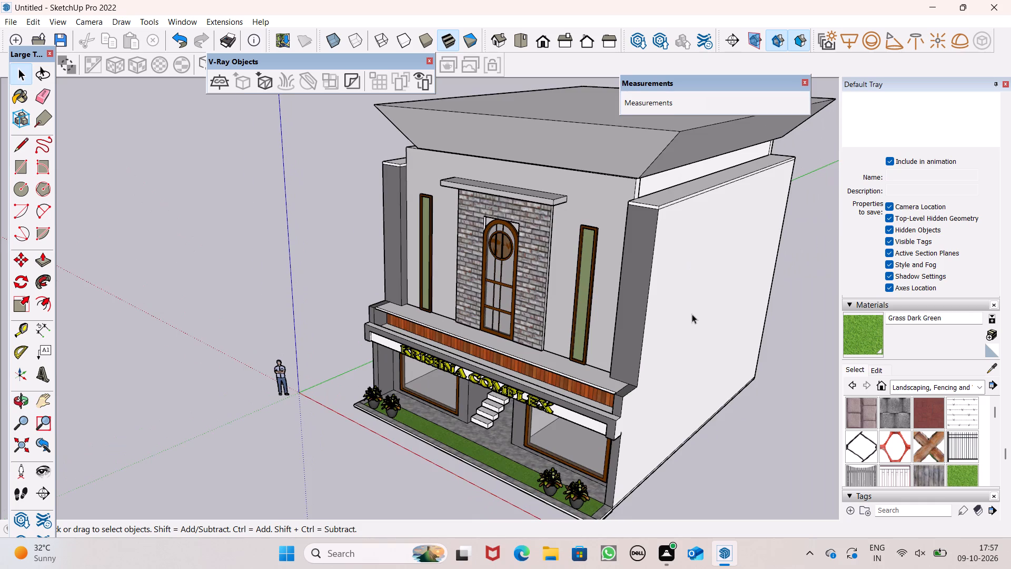
scroll(692, 314, up, 5)
scroll(741, 299, down, 3)
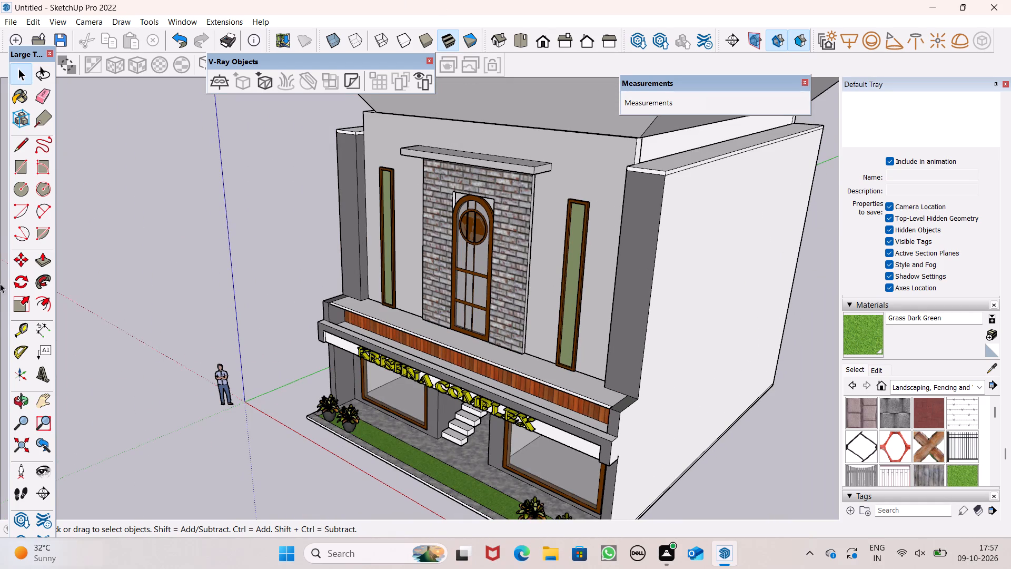
scroll(243, 159, down, 1)
scroll(266, 321, down, 1)
scroll(390, 389, up, 7)
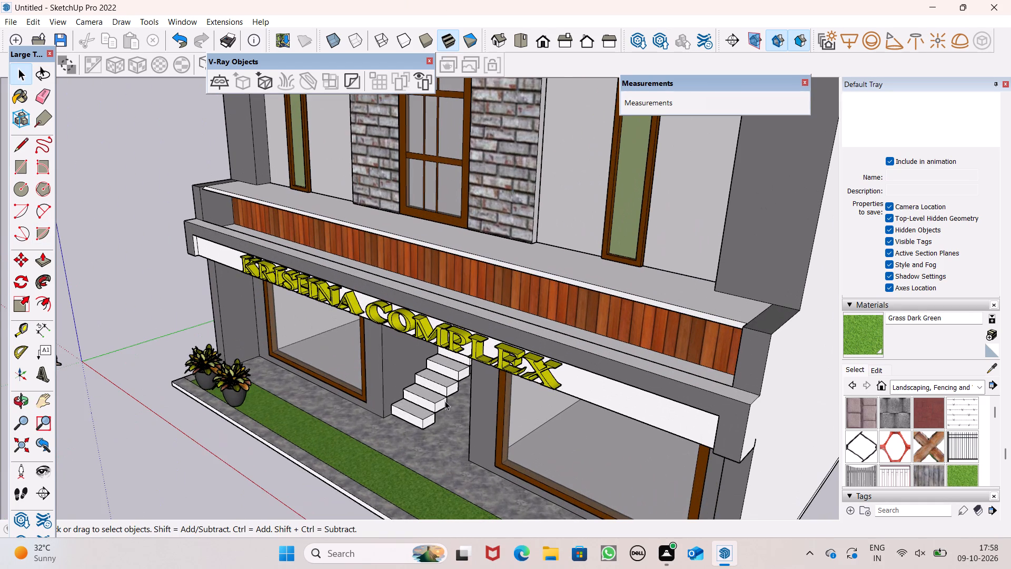
scroll(400, 335, down, 7)
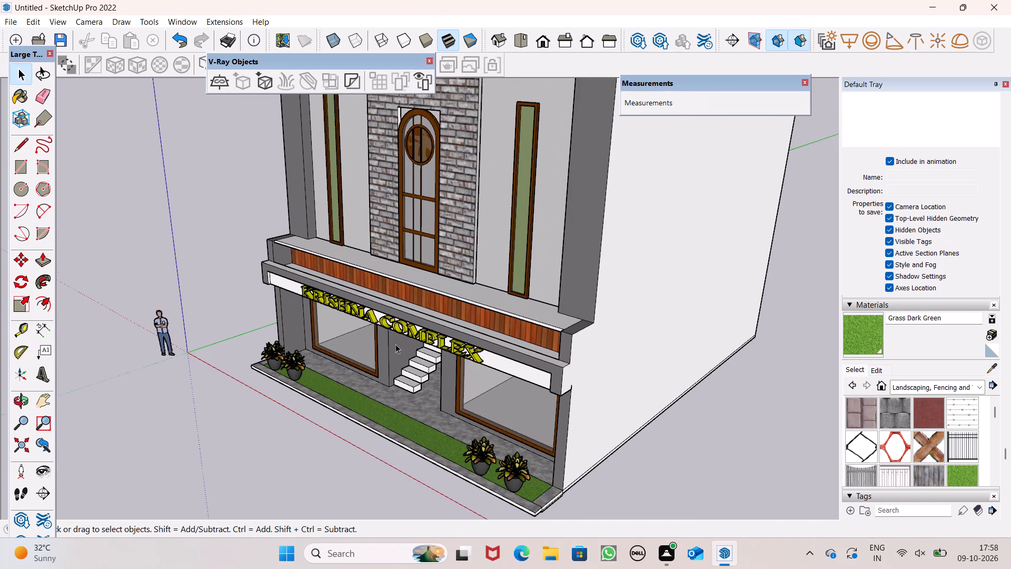
scroll(395, 344, down, 2)
middle_drag(394, 353, 480, 338)
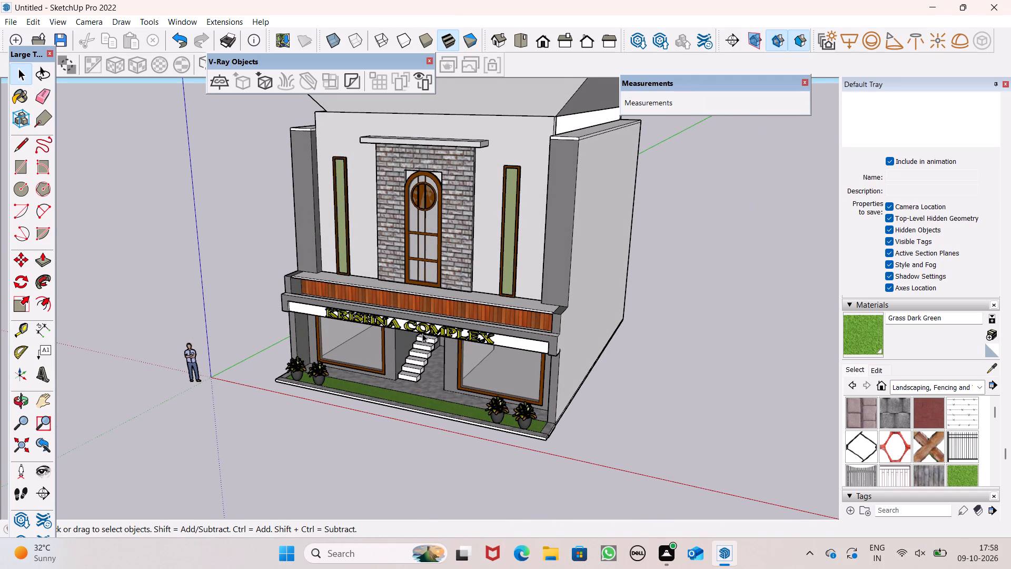
scroll(416, 518, down, 4)
scroll(483, 546, down, 3)
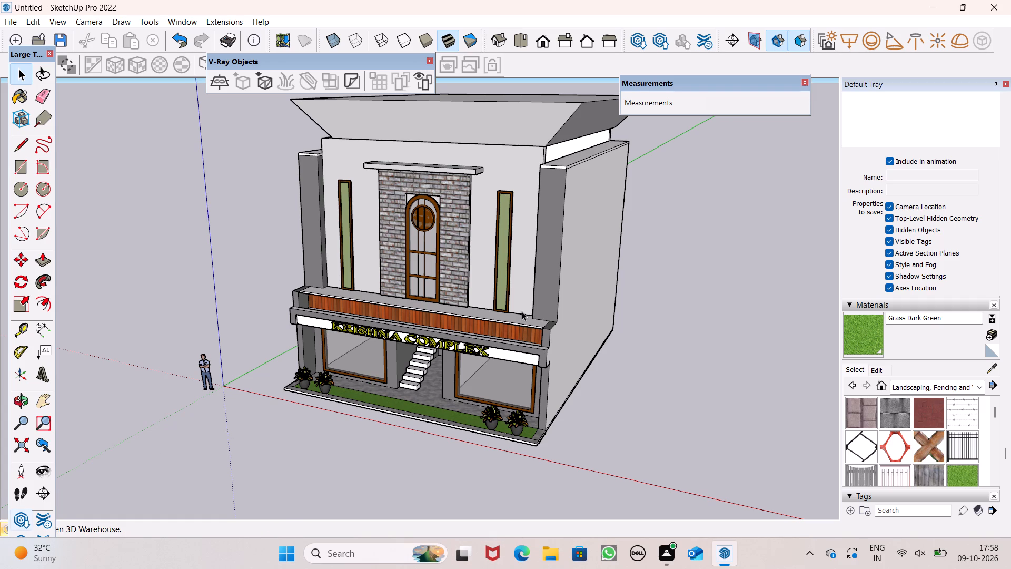
scroll(522, 311, down, 6)
middle_drag(608, 315, 680, 268)
key(space)
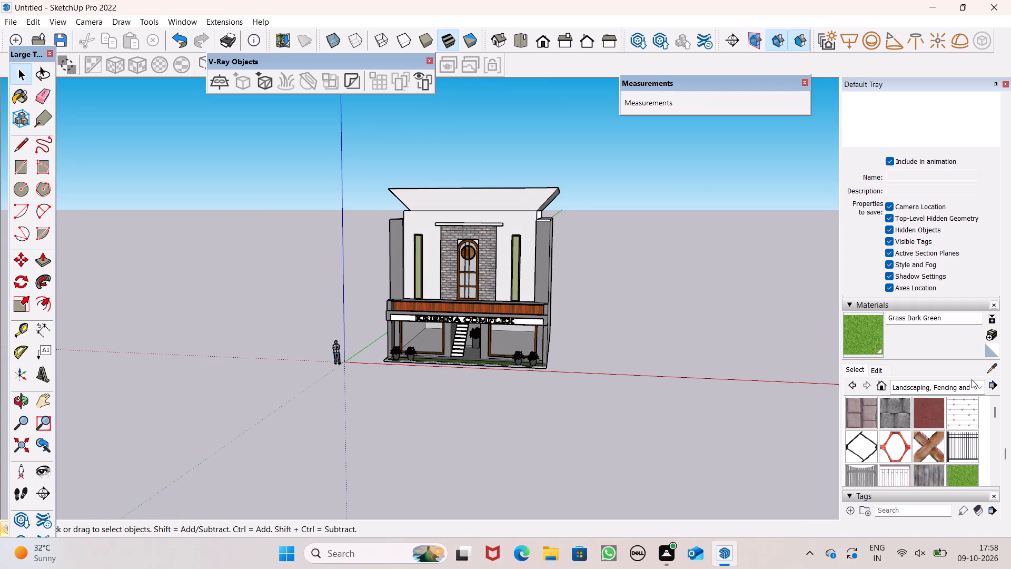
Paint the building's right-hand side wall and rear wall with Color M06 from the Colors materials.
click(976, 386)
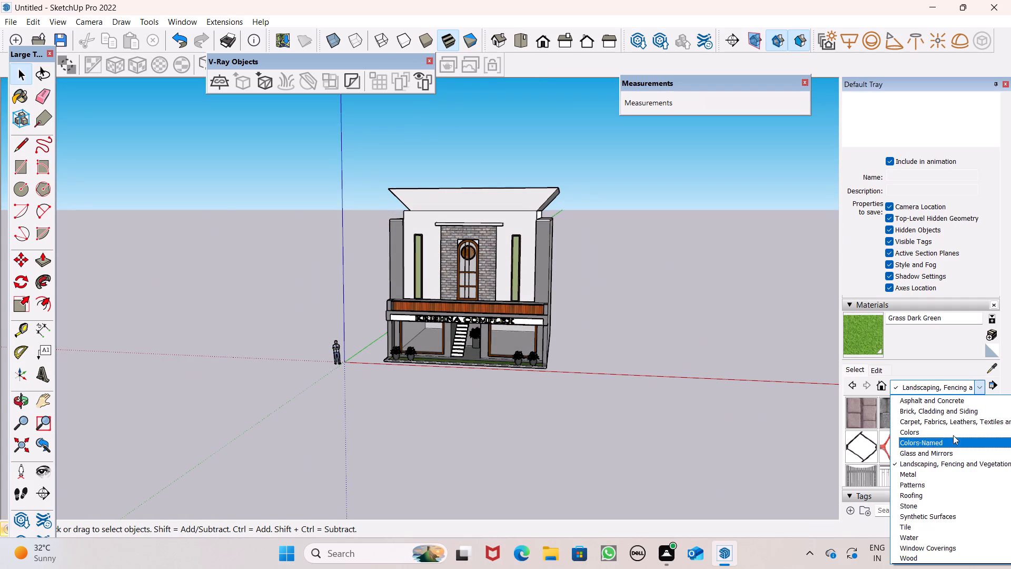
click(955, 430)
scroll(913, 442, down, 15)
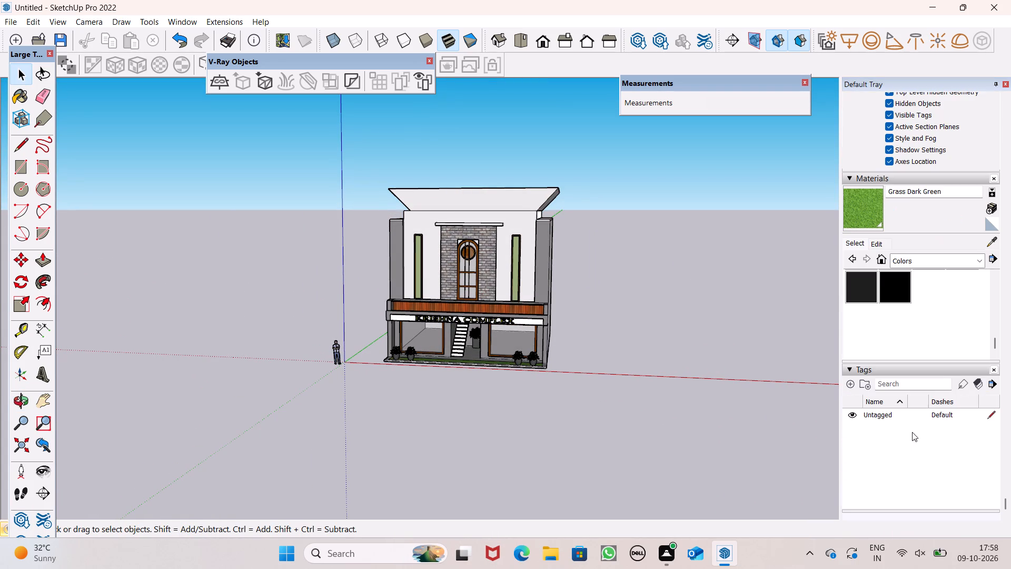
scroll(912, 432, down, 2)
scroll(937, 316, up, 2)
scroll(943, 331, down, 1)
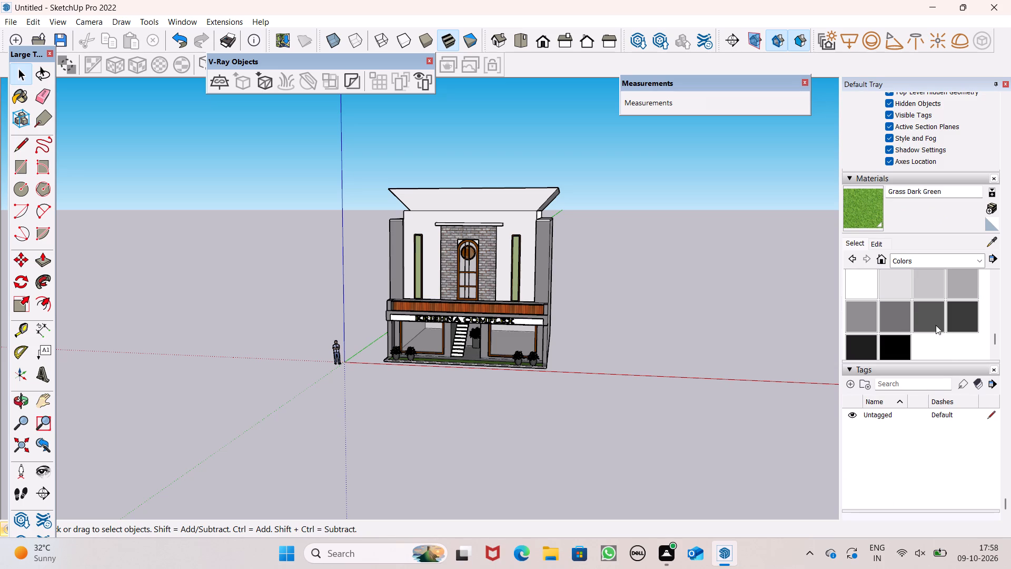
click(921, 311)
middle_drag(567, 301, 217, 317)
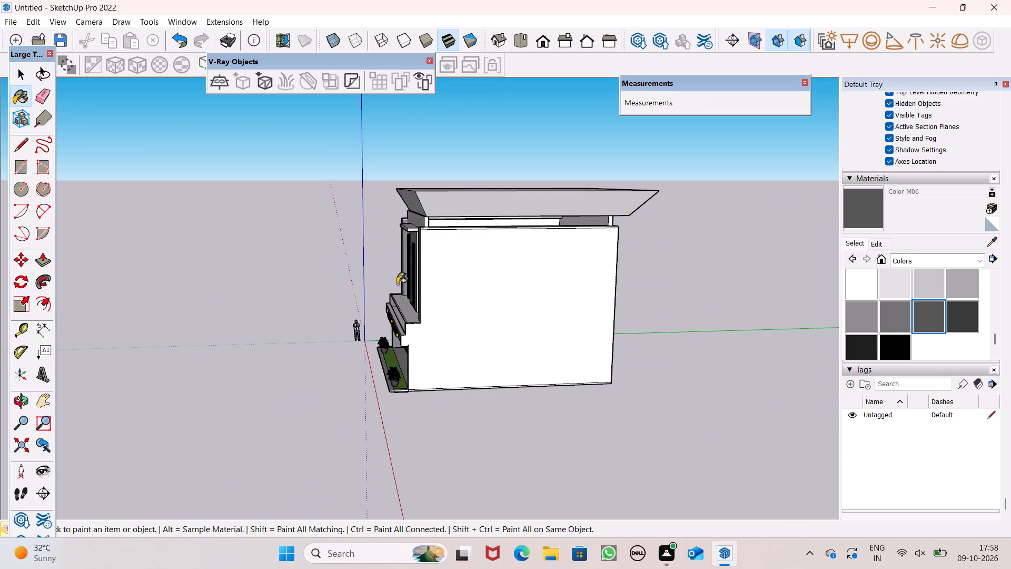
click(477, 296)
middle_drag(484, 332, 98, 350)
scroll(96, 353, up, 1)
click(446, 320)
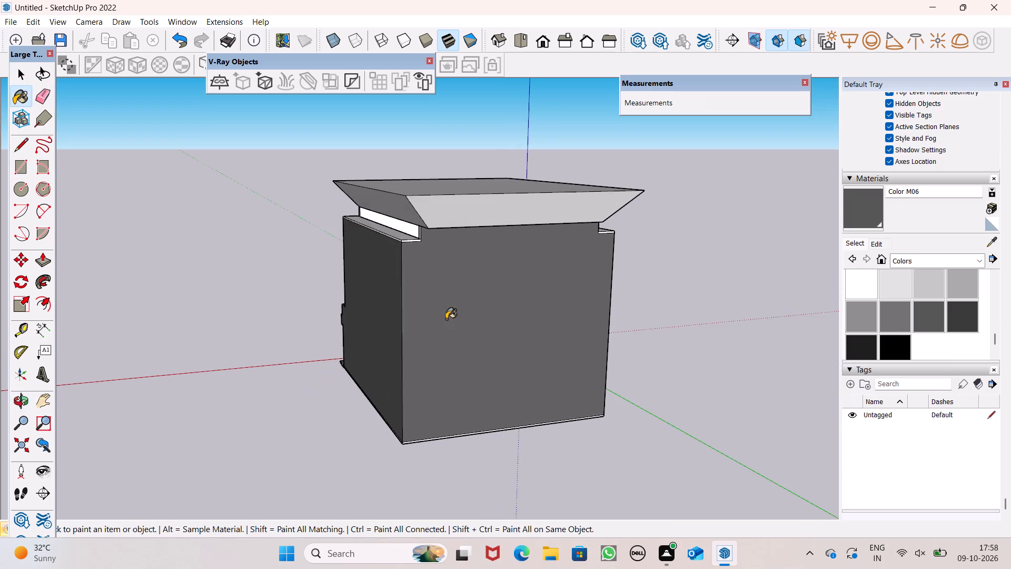
Draw a rectangle about 40' 3/4" by 2' 1 13/16" closing the gap between the corner posts under the roof on the right-hand side.
middle_drag(446, 318, 718, 375)
scroll(444, 263, up, 1)
middle_drag(441, 269, 586, 318)
scroll(441, 202, up, 2)
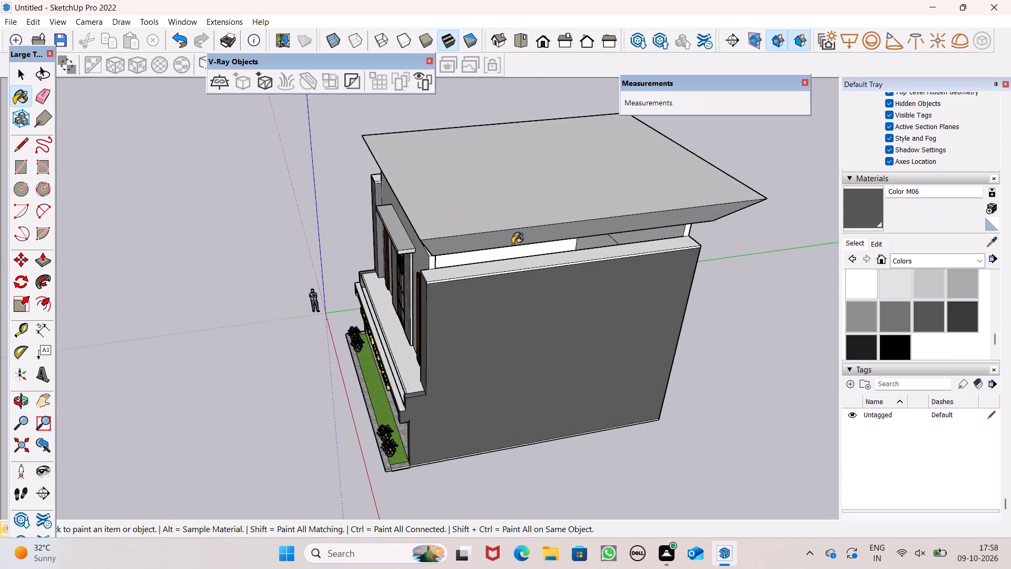
middle_drag(512, 244, 341, 131)
scroll(512, 244, up, 1)
click(26, 173)
scroll(398, 197, up, 1)
middle_drag(411, 207, 453, 243)
scroll(388, 193, up, 6)
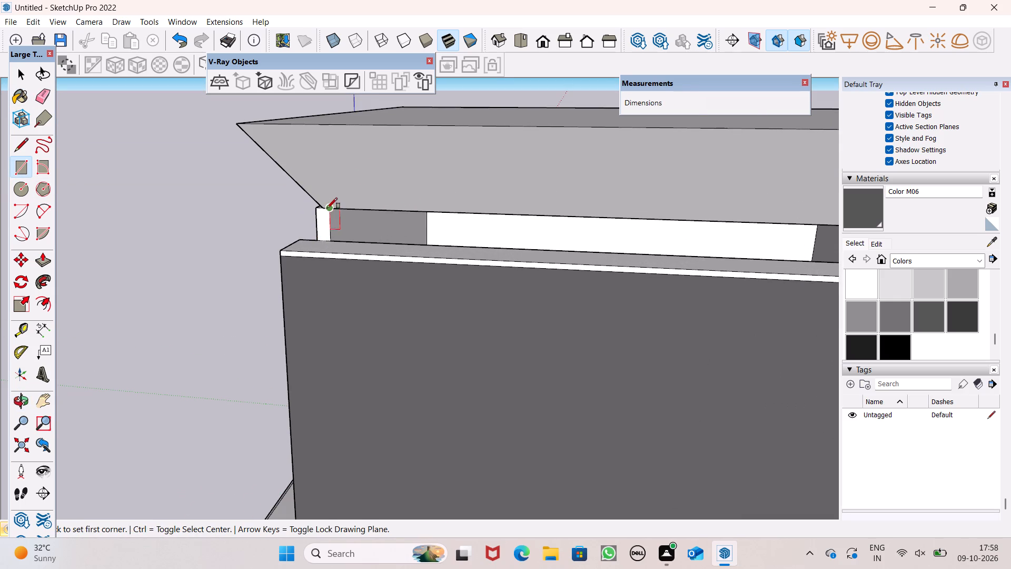
click(327, 208)
scroll(446, 234, down, 3)
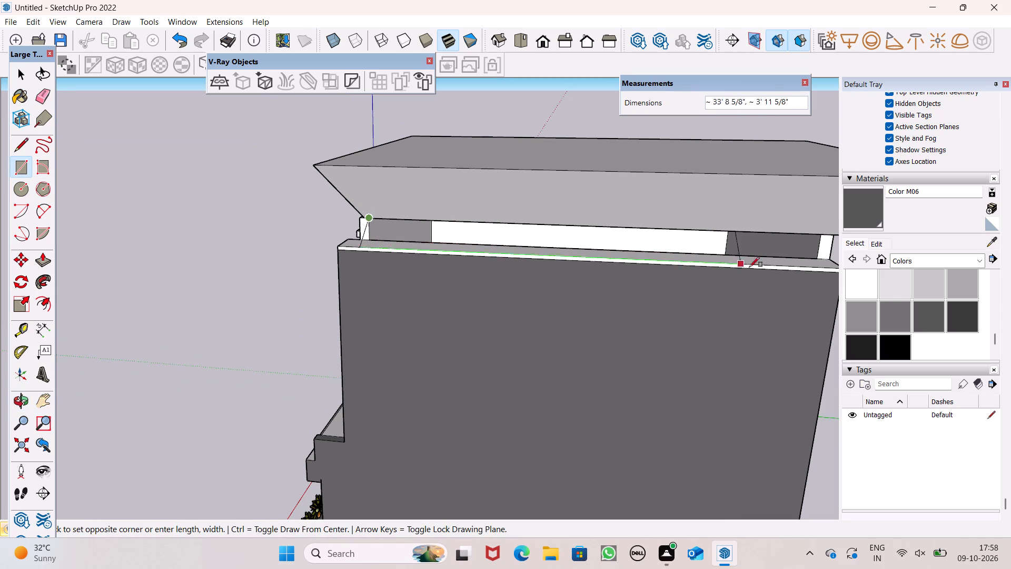
scroll(574, 337, down, 5)
scroll(484, 343, up, 1)
scroll(739, 286, up, 4)
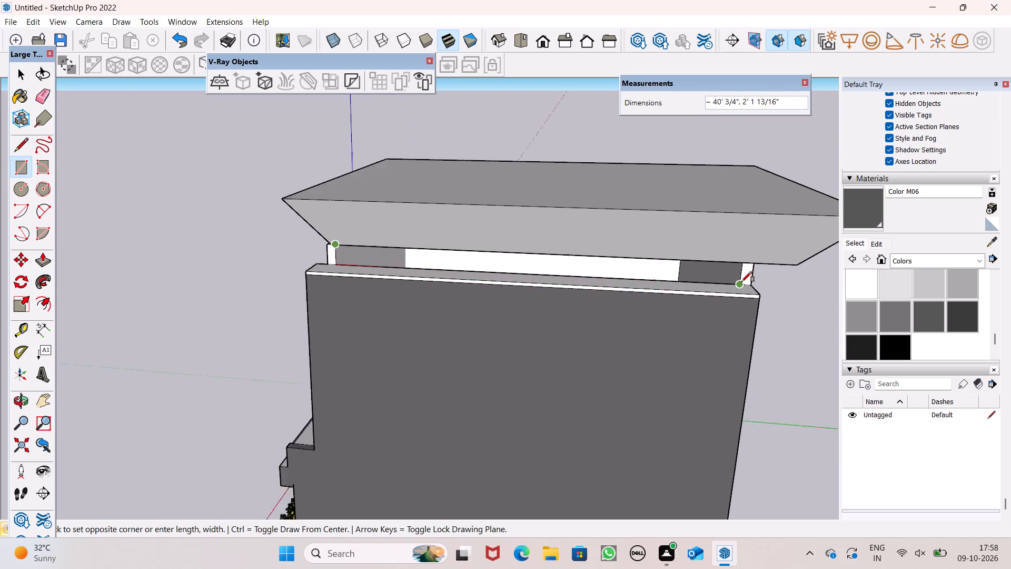
scroll(741, 282, up, 3)
click(743, 281)
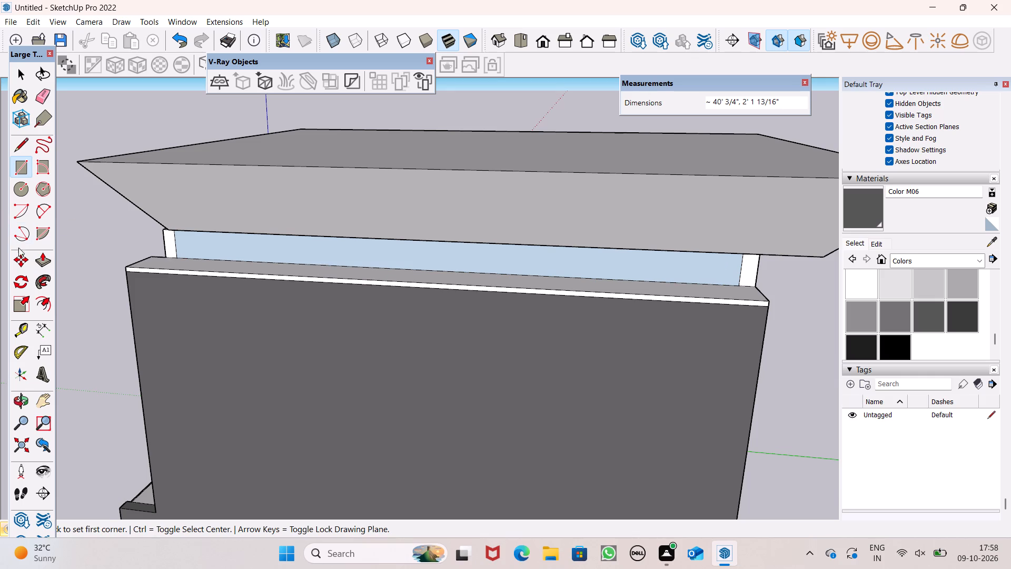
Push/Pull the new panel under the roof by about 2' 7 5/8".
click(41, 259)
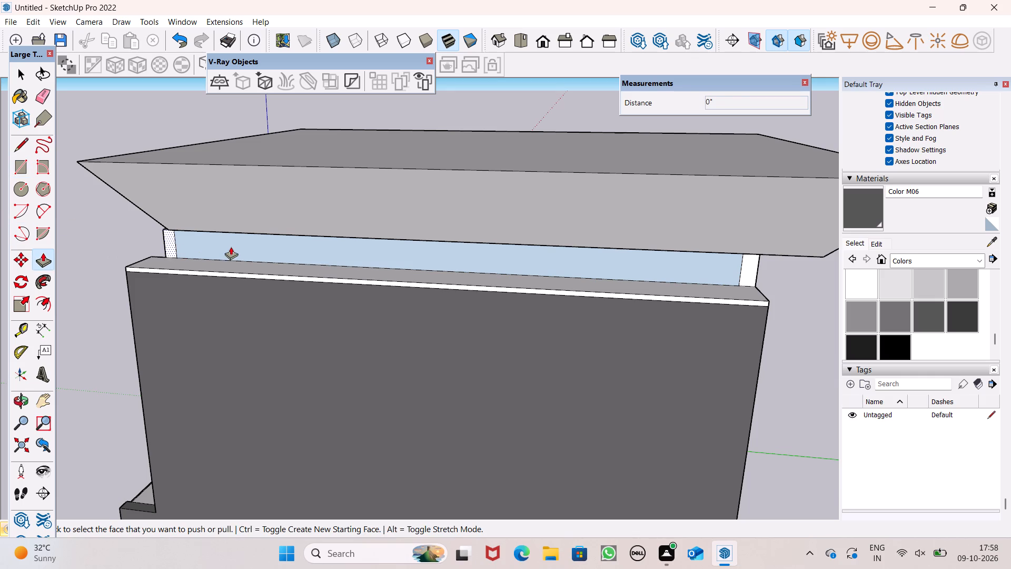
ctrl+drag(231, 247, 249, 244)
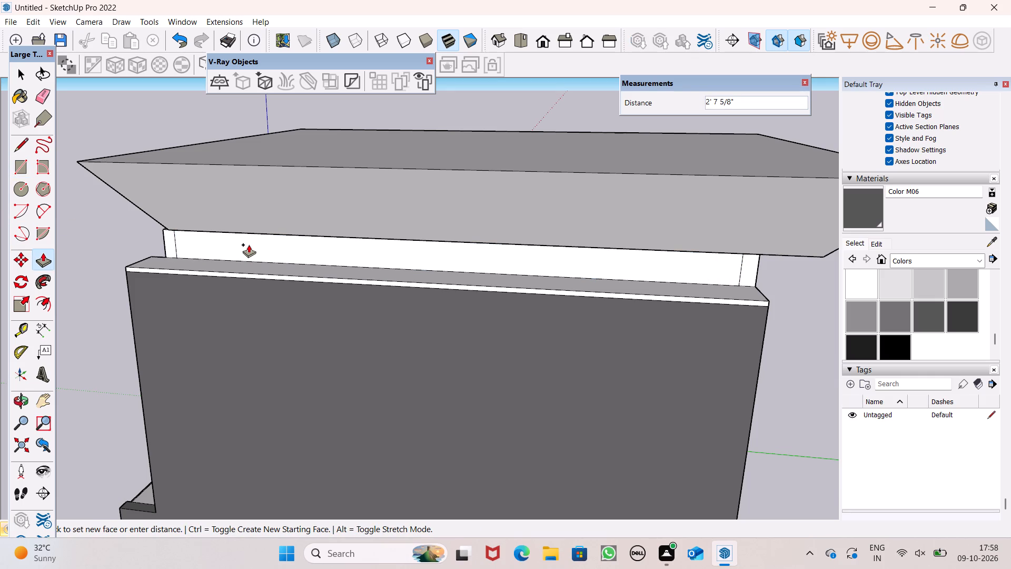
ctrl+drag(249, 244, 249, 244)
key(space)
Examine the closed gap under the roof and the building's front facade.
scroll(234, 248, down, 5)
scroll(304, 241, down, 1)
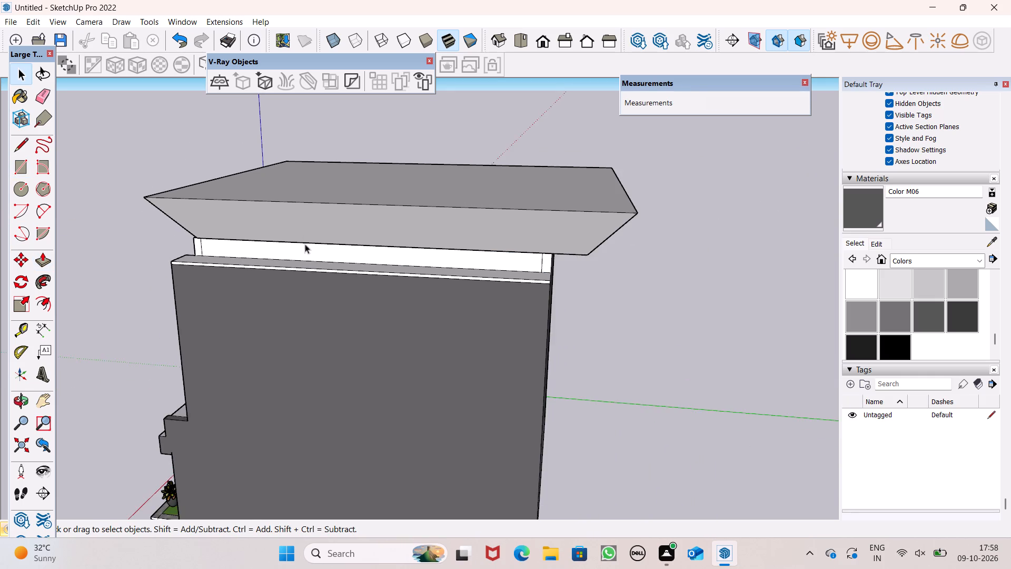
scroll(305, 244, up, 1)
scroll(305, 244, down, 2)
middle_drag(398, 295, 621, 309)
scroll(298, 308, down, 4)
middle_drag(318, 323, 586, 288)
scroll(586, 288, up, 1)
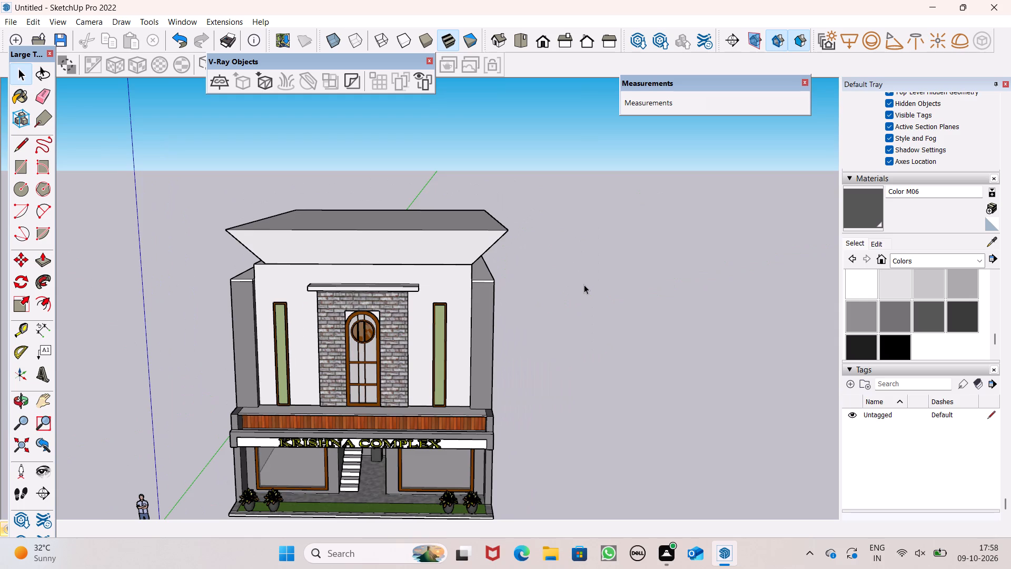
scroll(583, 284, up, 1)
scroll(583, 284, down, 4)
middle_drag(523, 328, 661, 296)
scroll(499, 400, up, 1)
Paint both side walls and the rear wall with Color M05 from the Colors materials.
middle_drag(499, 401, 2, 362)
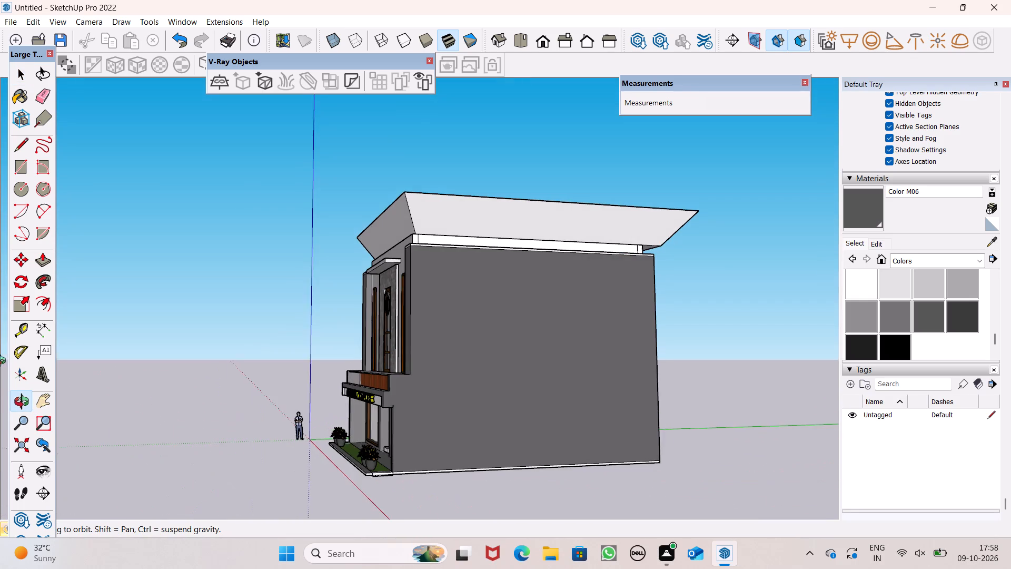
middle_drag(2, 362, 21, 362)
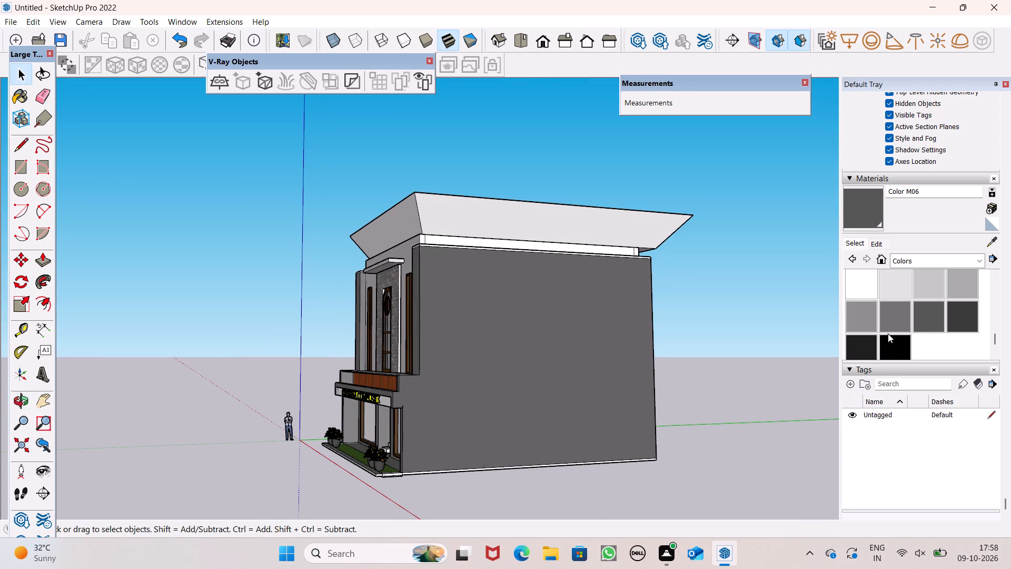
click(885, 323)
click(534, 329)
middle_drag(659, 321, 319, 389)
scroll(331, 382, up, 1)
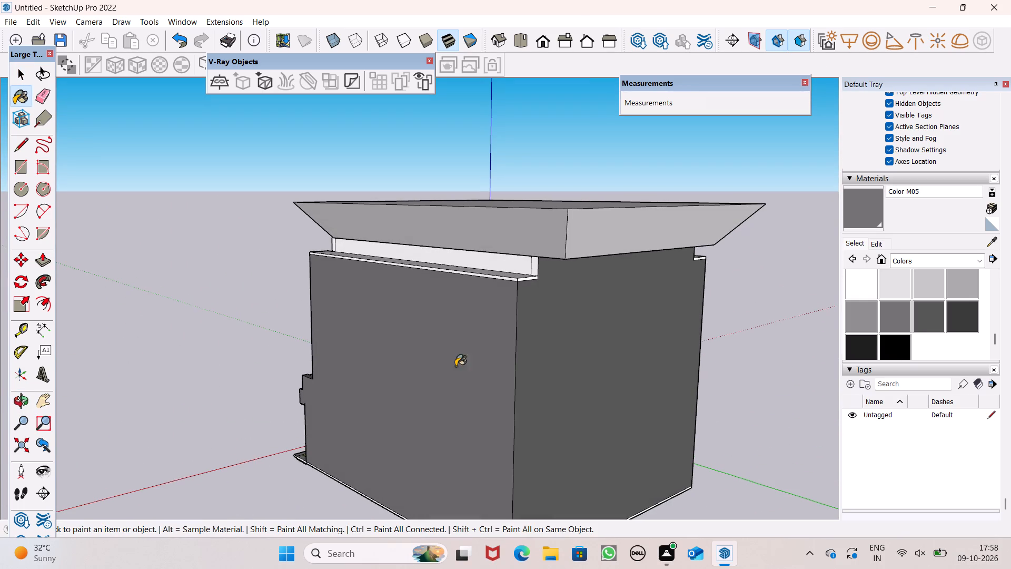
click(608, 365)
middle_drag(665, 341, 182, 354)
scroll(182, 354, up, 1)
click(343, 325)
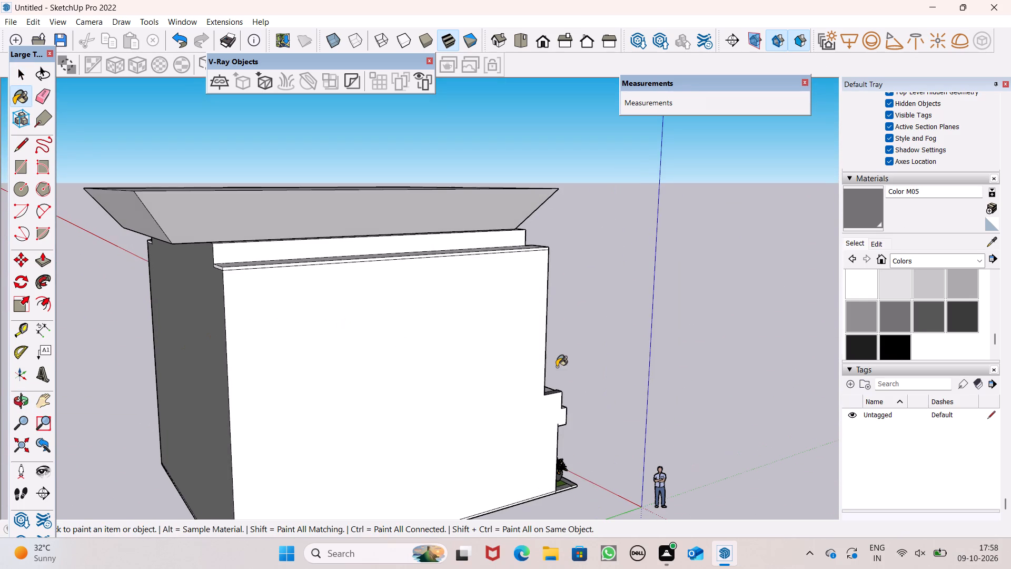
Examine the finished building from its left-hand corner, from above and from the front, ending on a straight front view.
middle_drag(317, 388, 0, 340)
scroll(133, 309, up, 1)
scroll(537, 266, down, 2)
middle_drag(609, 307, 427, 362)
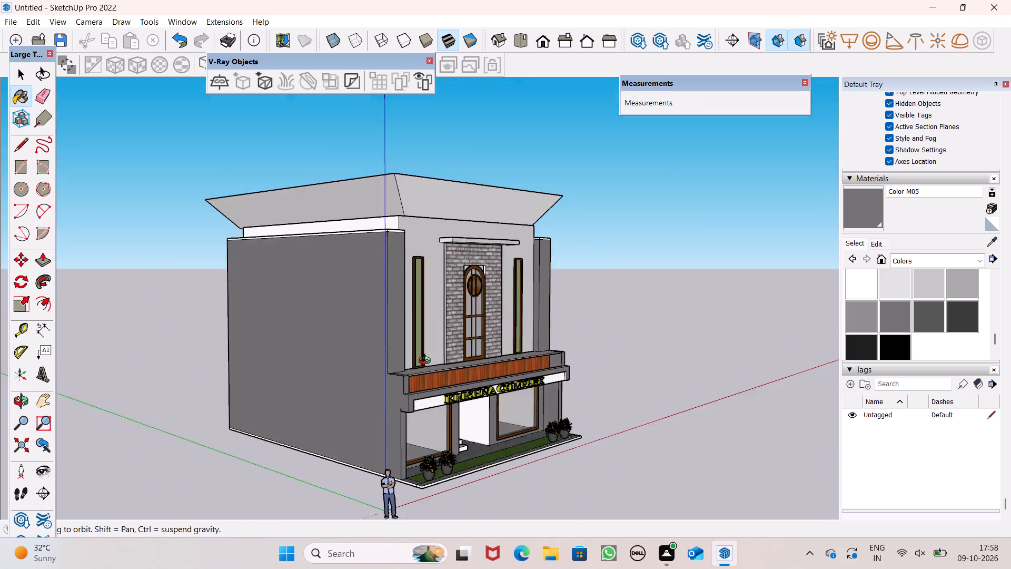
middle_drag(427, 362, 388, 378)
scroll(388, 378, up, 1)
key(space)
scroll(697, 301, down, 5)
middle_drag(700, 315, 576, 290)
scroll(581, 269, up, 1)
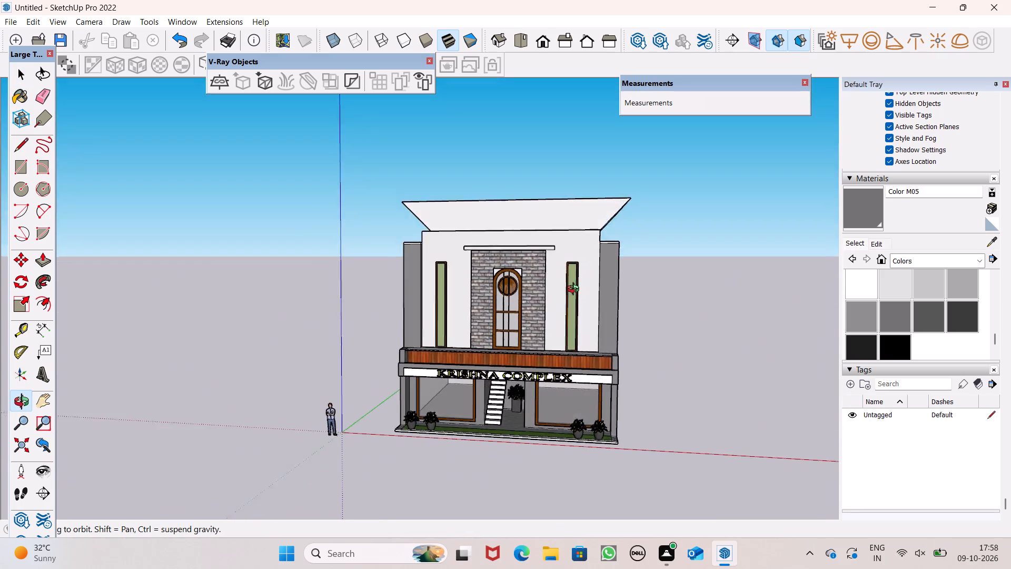
middle_drag(576, 290, 578, 329)
scroll(572, 235, down, 3)
middle_drag(652, 263, 672, 239)
scroll(671, 239, up, 4)
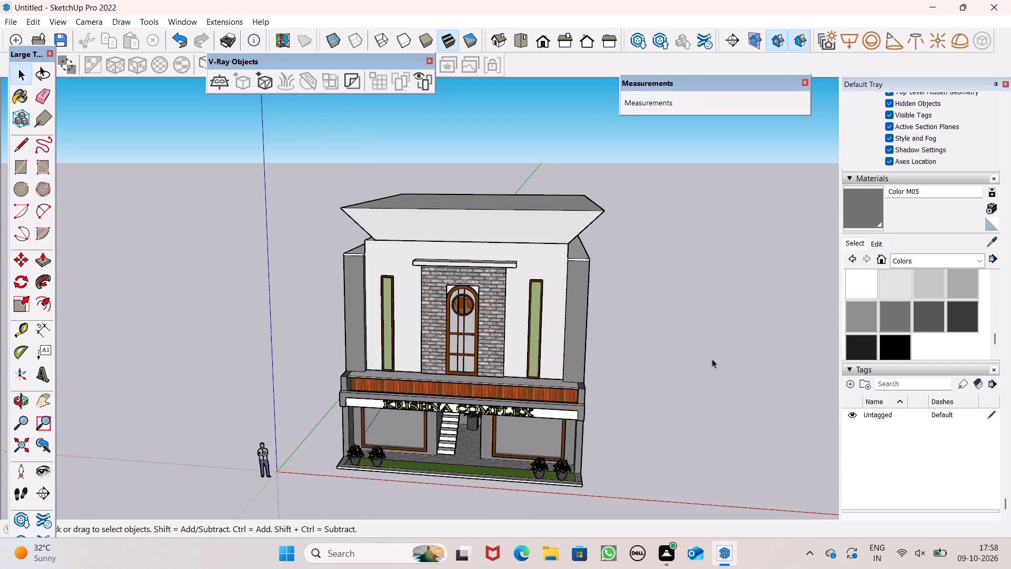
middle_drag(712, 360, 781, 308)
scroll(698, 399, up, 2)
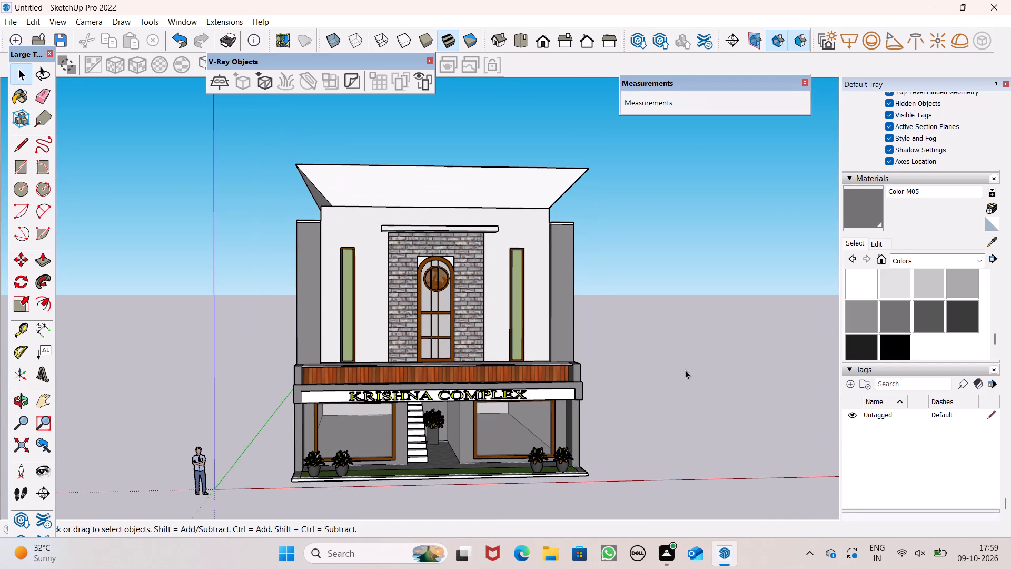
middle_drag(682, 376, 730, 405)
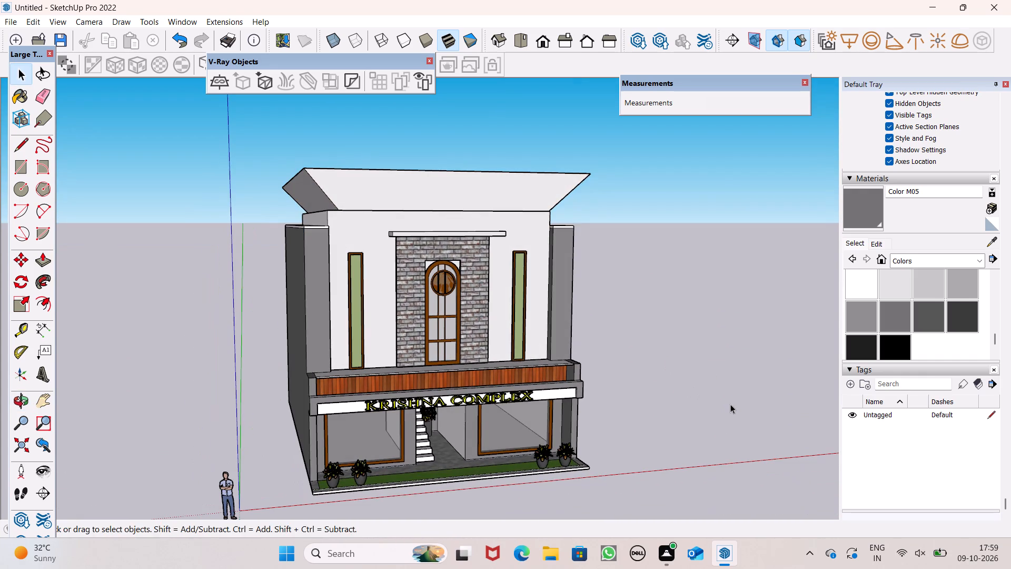
middle_drag(704, 403, 687, 379)
scroll(687, 379, up, 1)
scroll(624, 276, down, 5)
scroll(654, 379, up, 4)
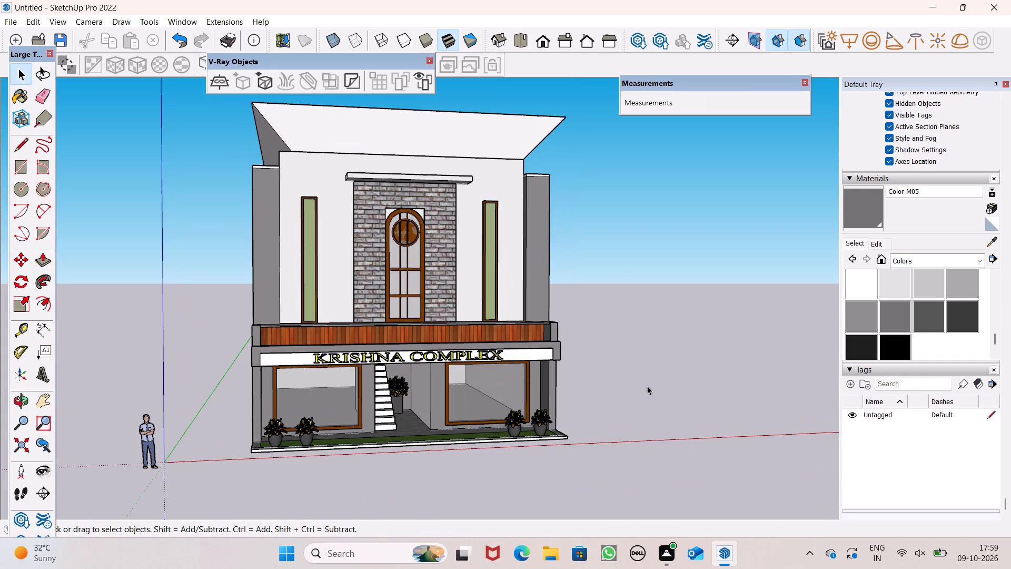
middle_drag(636, 413, 599, 427)
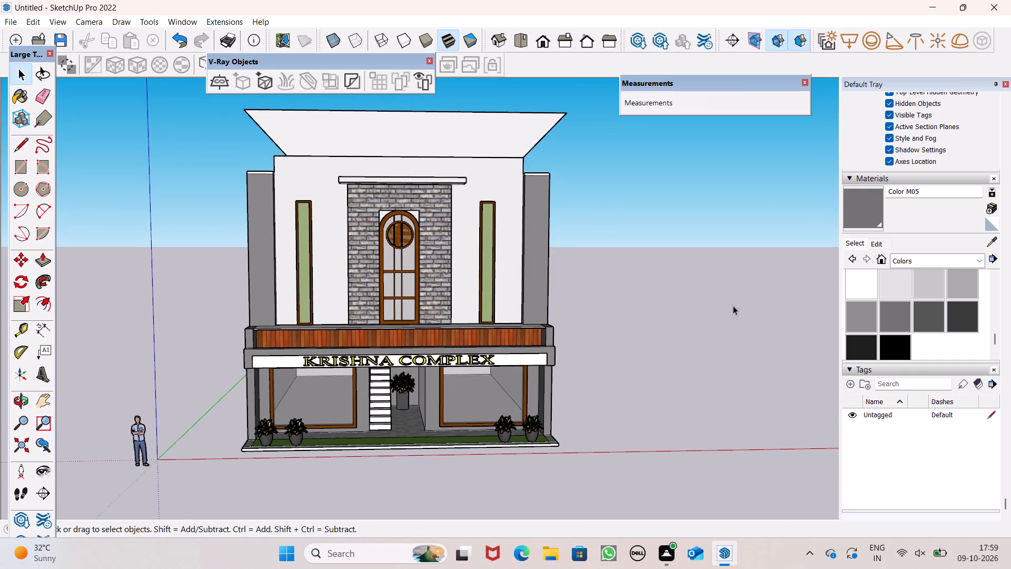
scroll(916, 17, down, 2)
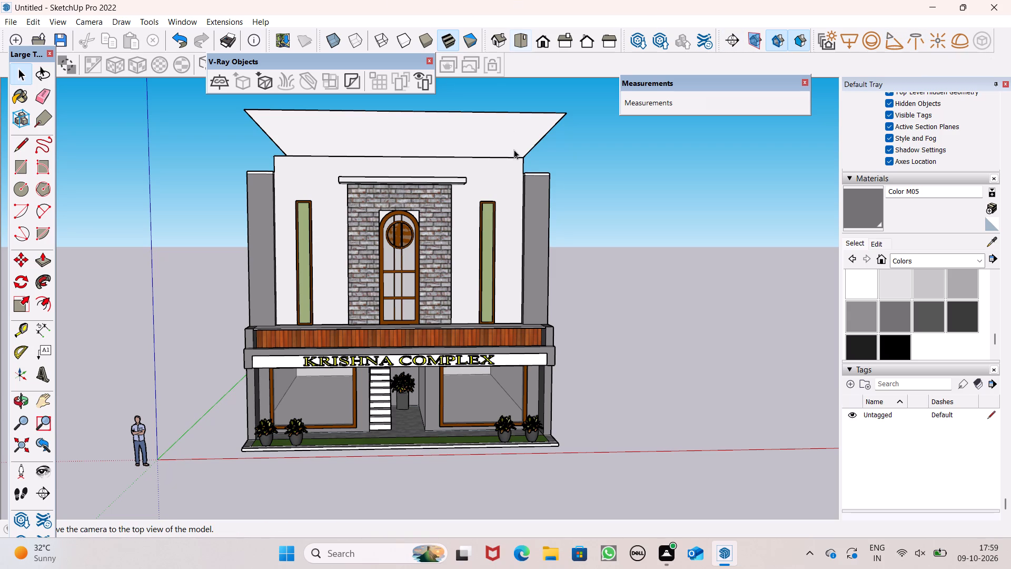
Save the model in the Documents folder under the name COMPLEX.
key(ctrl+s)
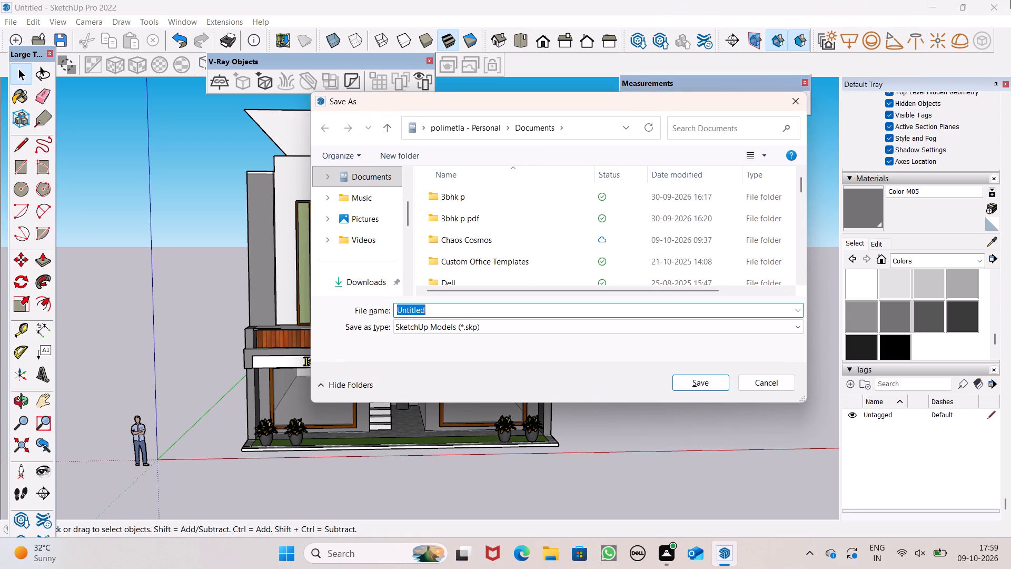
key(BackSpace)
text(COMPK)
key(BackSpace)
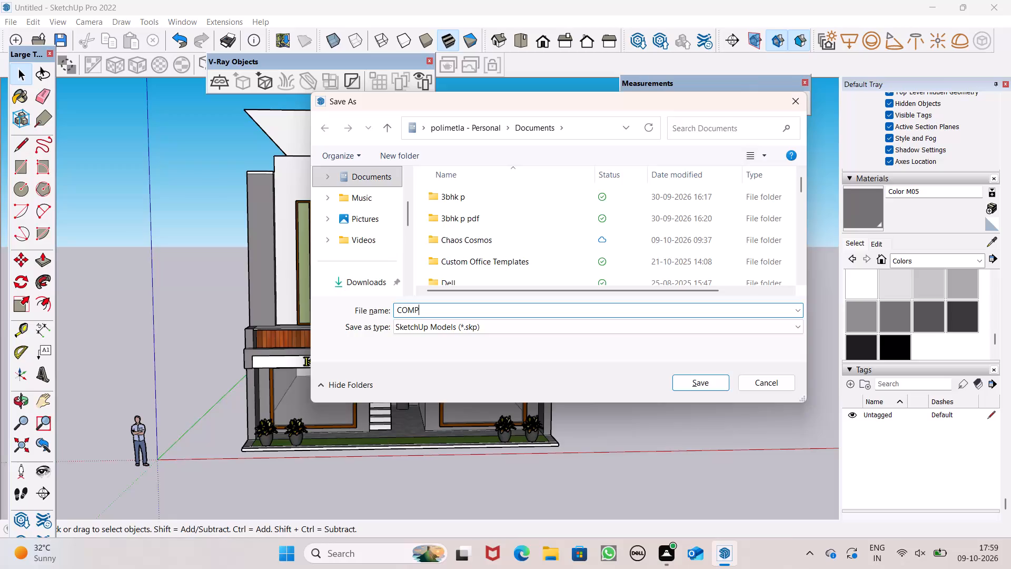
text(LEX)
key(Return)
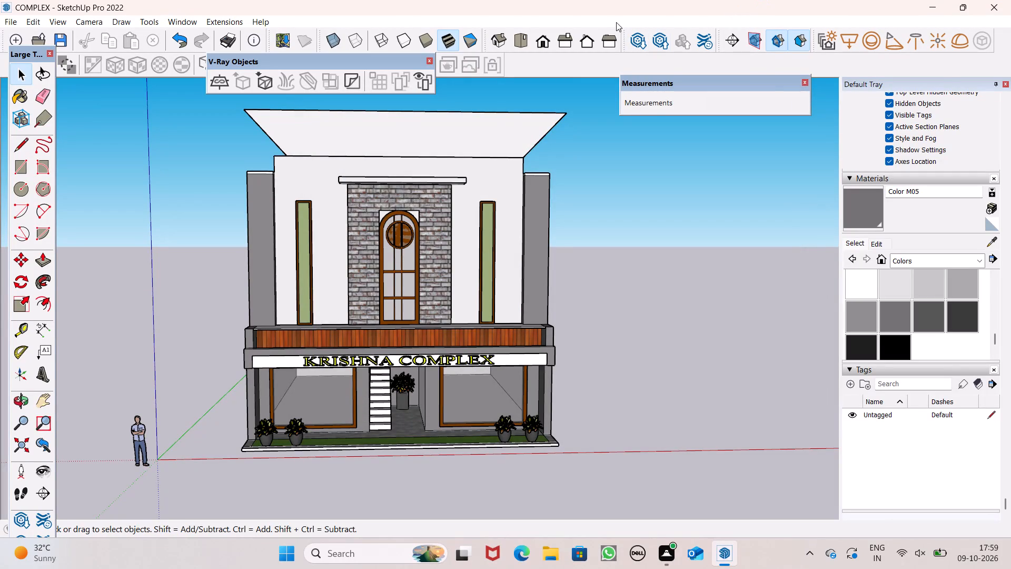
Export the front view as a 2D JPEG image named COMPLEX to the Documents folder.
click(8, 26)
click(62, 252)
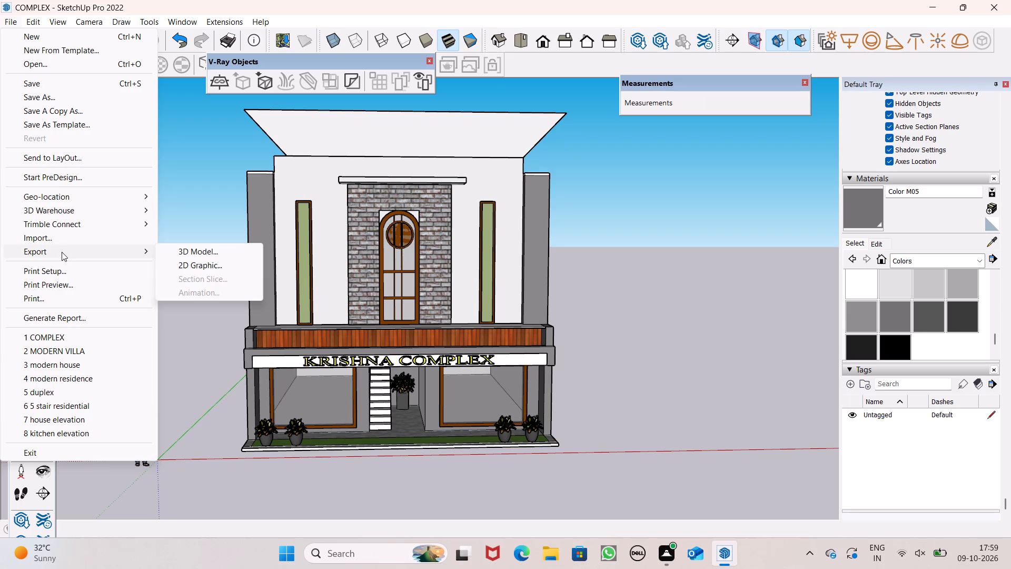
click(188, 267)
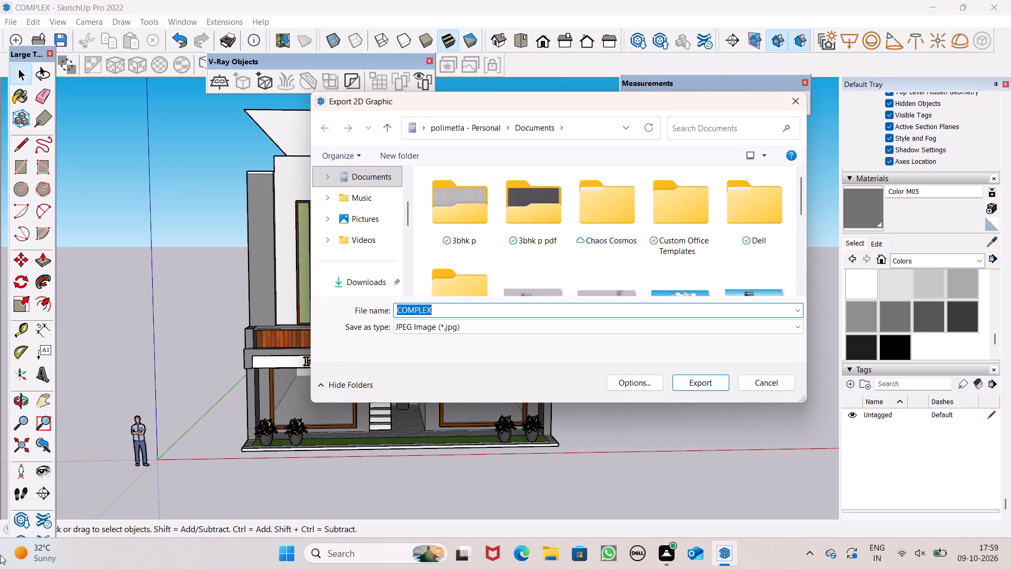
click(704, 384)
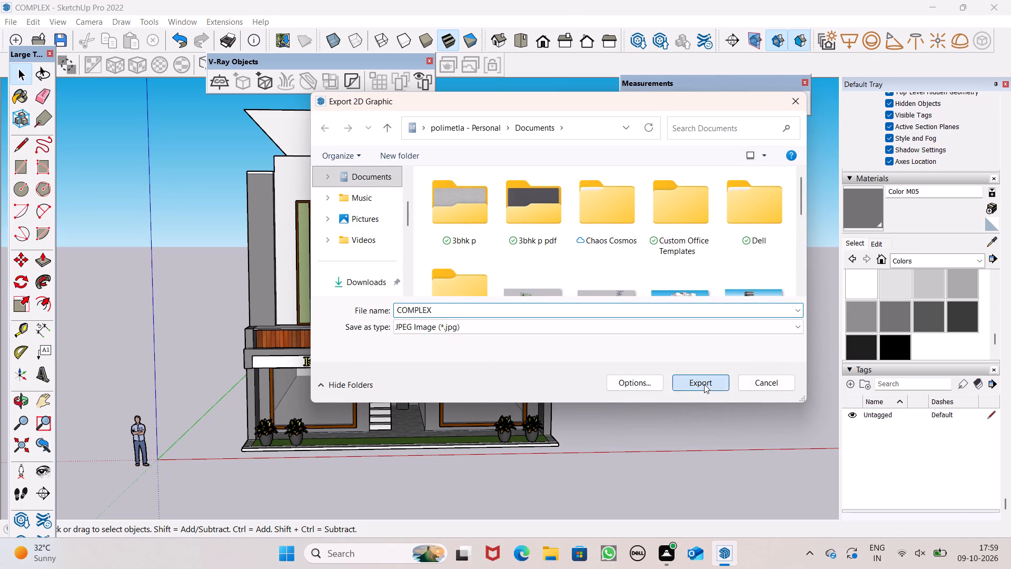